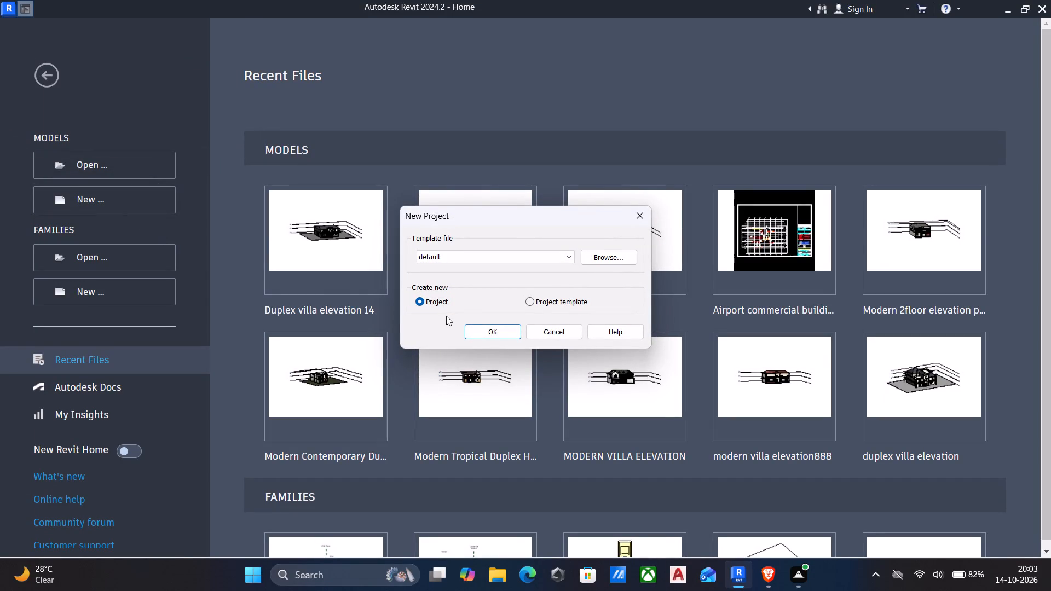
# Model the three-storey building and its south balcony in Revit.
# Create a new project from the default template.
pyautogui.click(481, 330)
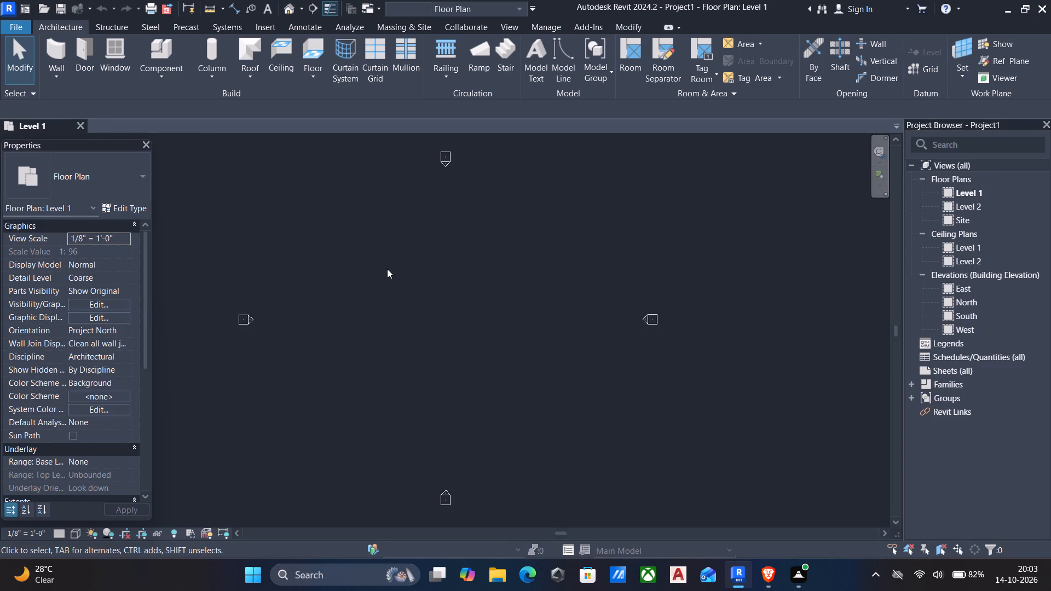
# Set the project's length units to round to the nearest 1/4".
pyautogui.write('un')
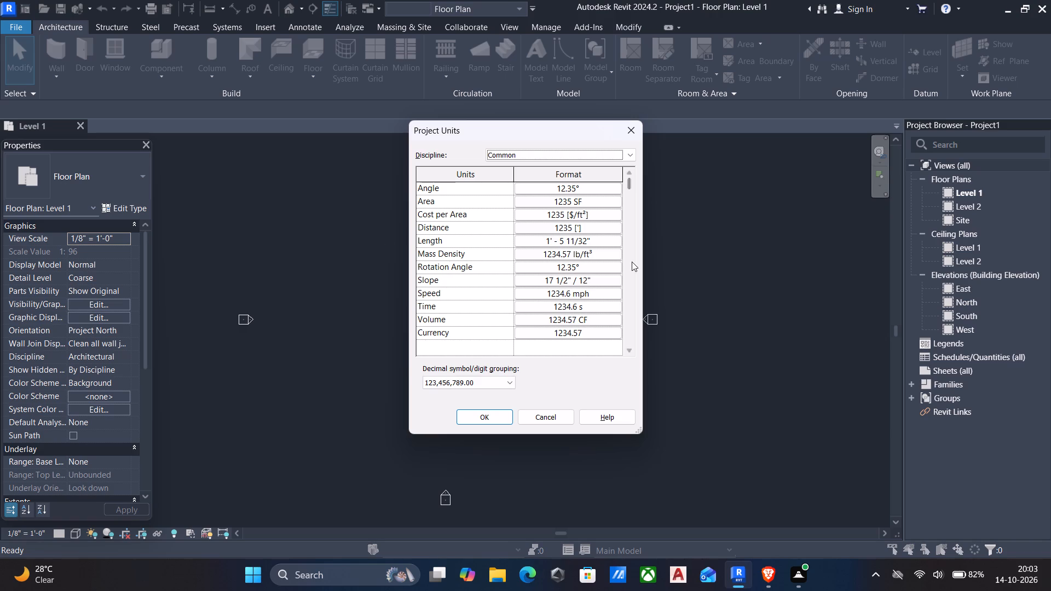
pyautogui.click(605, 239)
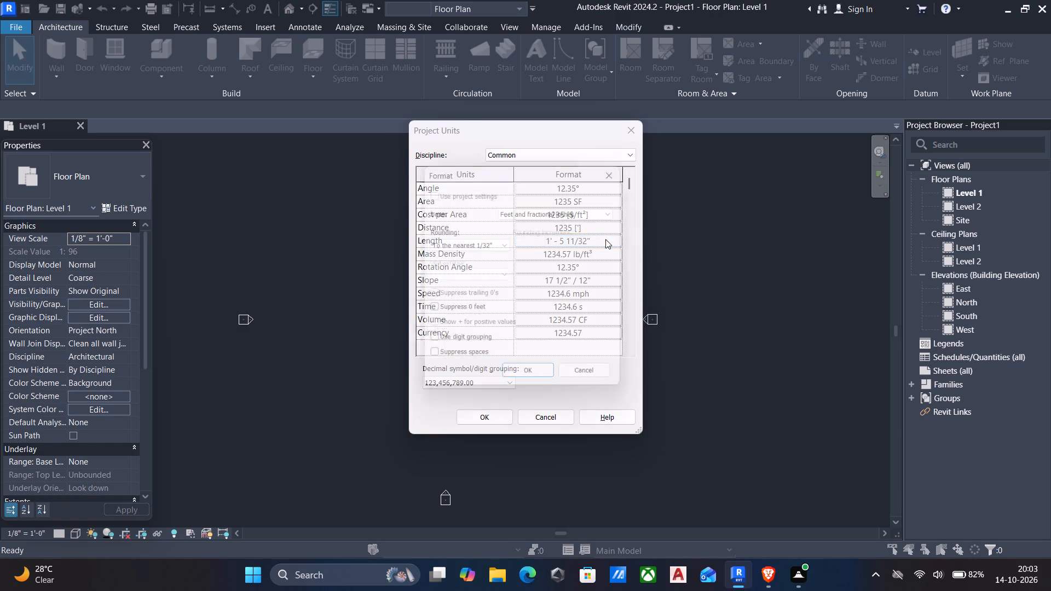
pyautogui.click(491, 245)
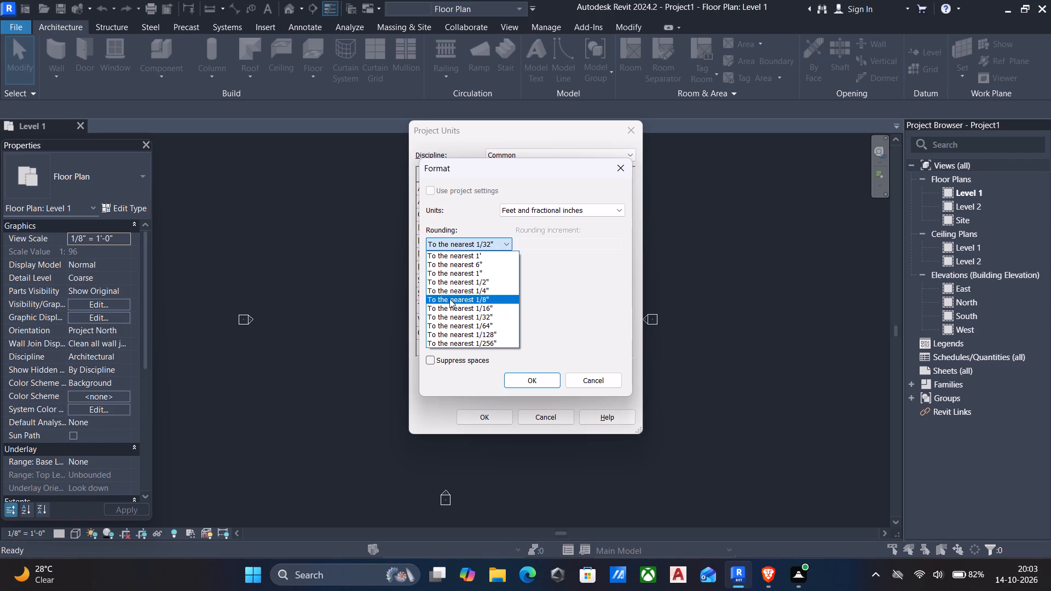
pyautogui.click(447, 293)
pyautogui.click(538, 386)
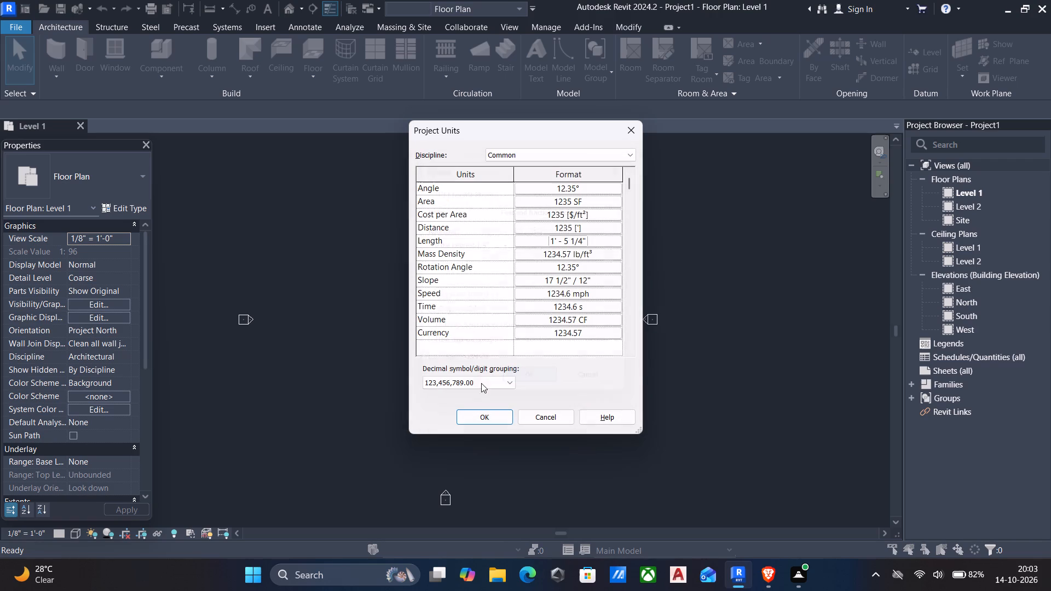
pyautogui.click(481, 415)
# Start the Wall command and duplicate the Generic - 8" basic wall type under the name 9" wall.
pyautogui.scroll(-1, 247, 233)
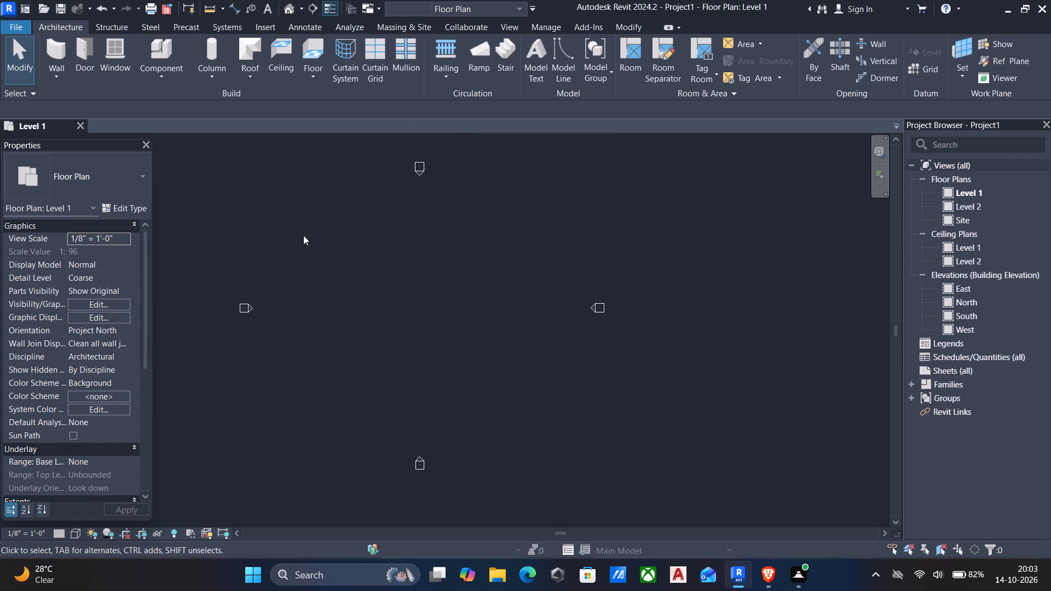
pyautogui.write('wa')
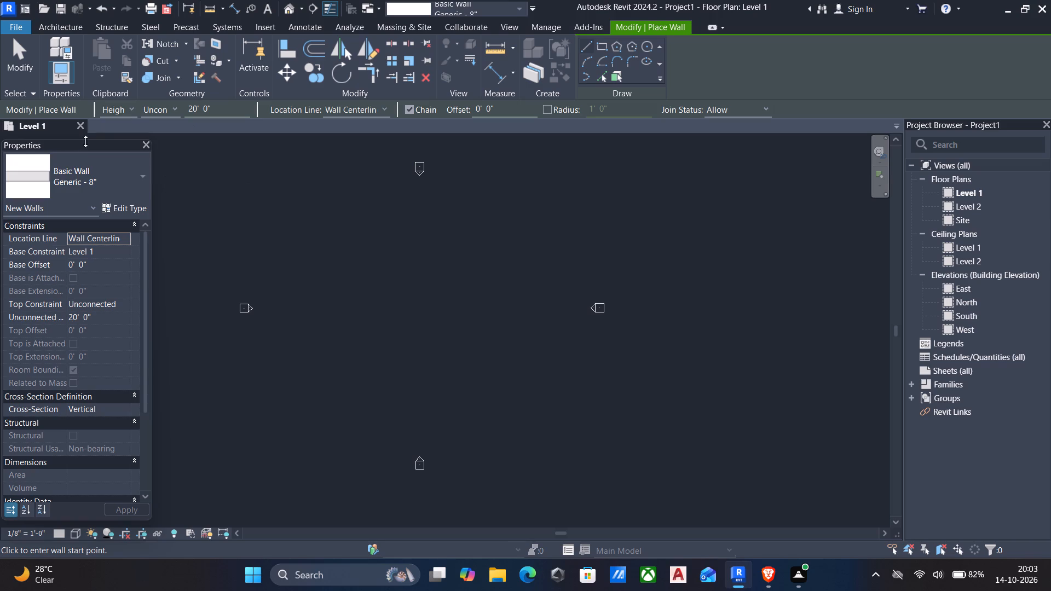
pyautogui.click(130, 210)
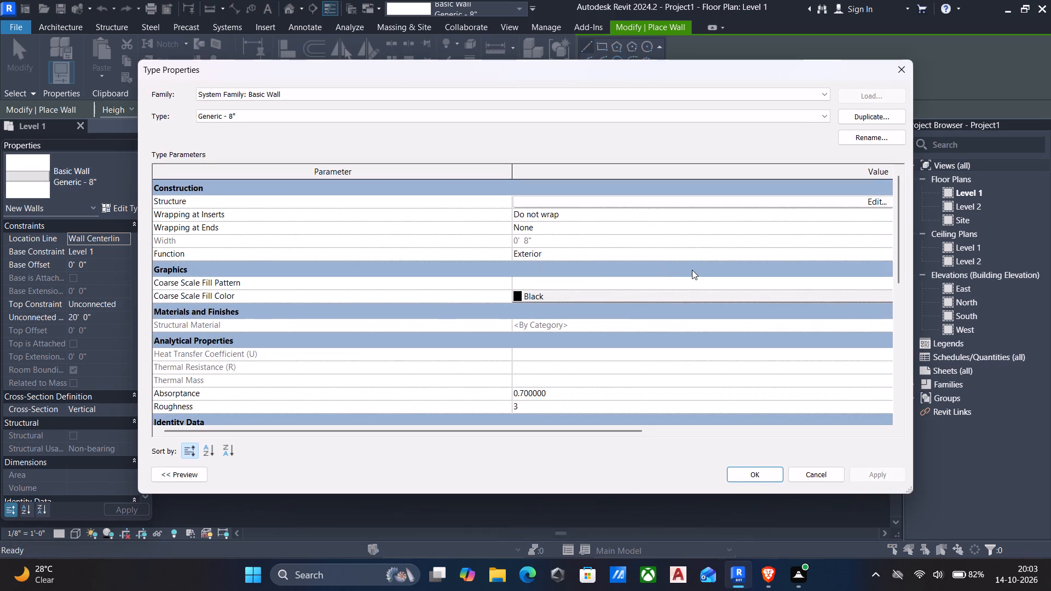
pyautogui.click(885, 118)
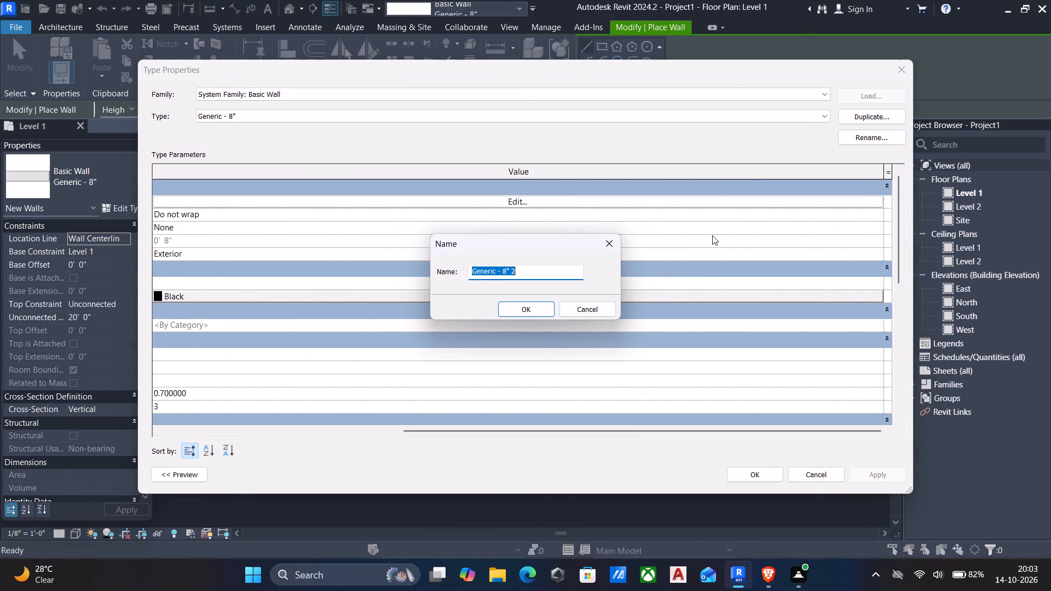
pyautogui.press('9')
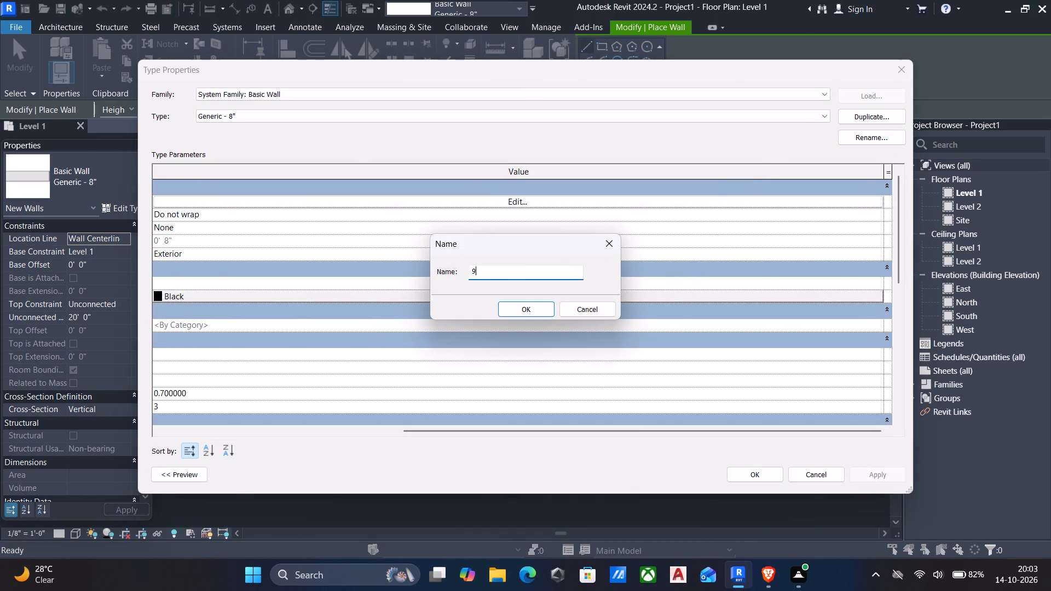
pyautogui.hotkey('shift', '"')
pyautogui.press('space')
pyautogui.write('wl')
pyautogui.press('BackSpace')
pyautogui.write('all')
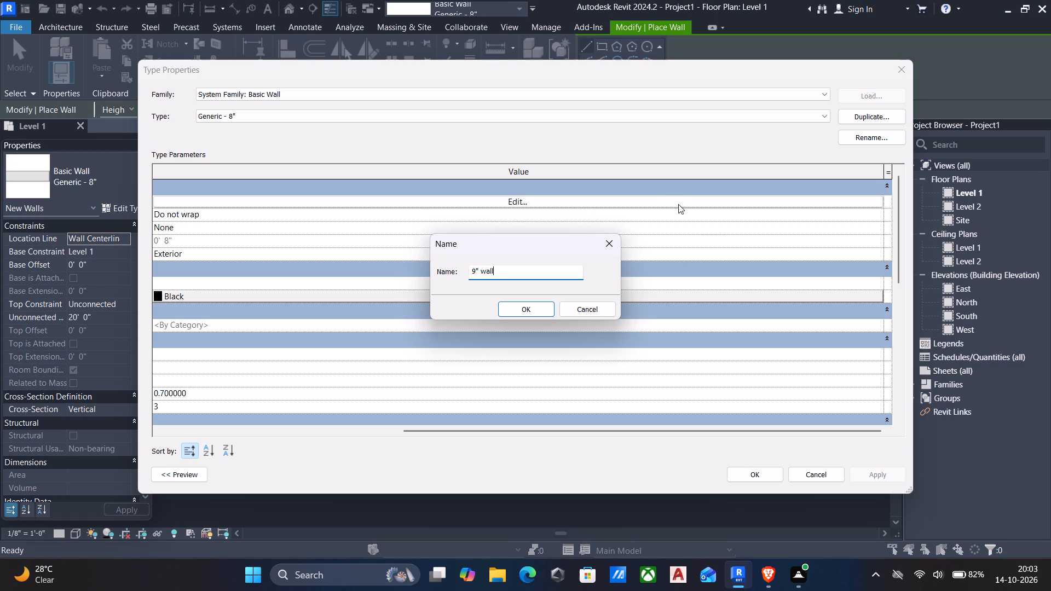
pyautogui.click(524, 312)
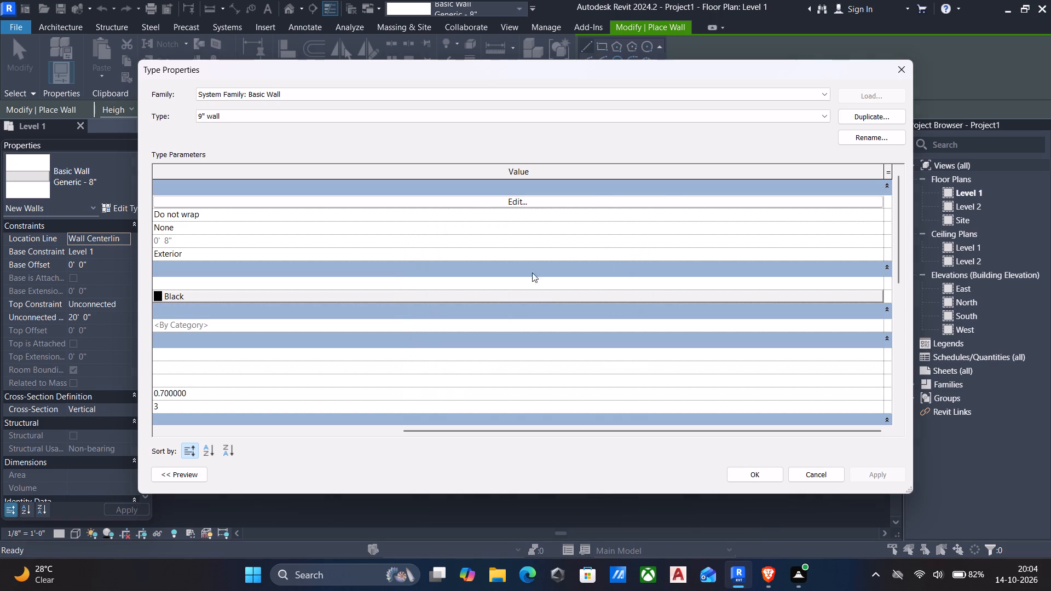
# Enlarge the type properties window and look through the 9" wall's type parameters for its structure setting.
pyautogui.click(507, 193)
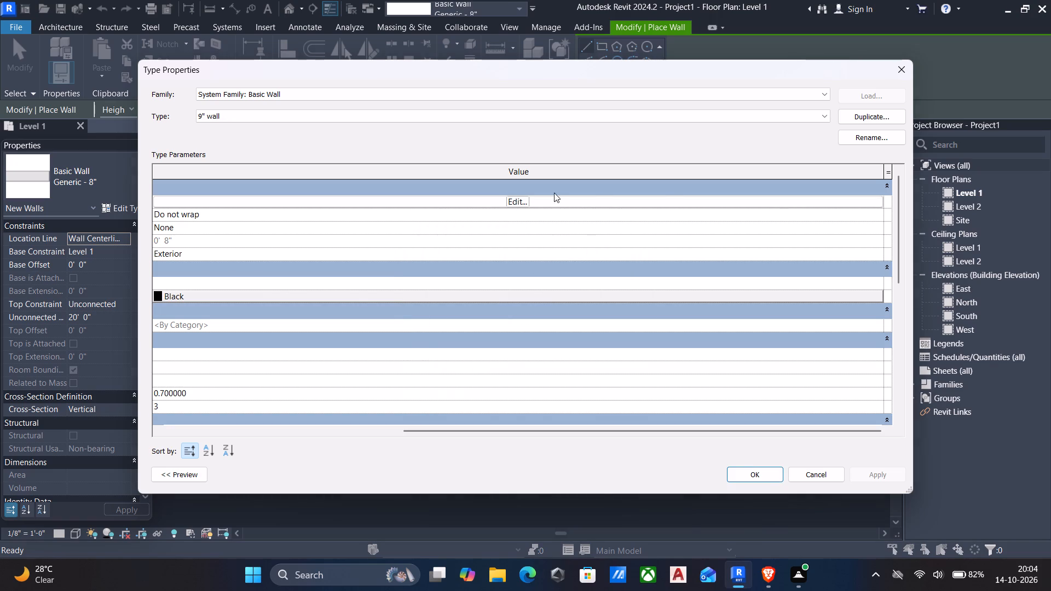
pyautogui.click(548, 187)
pyautogui.scroll(-6, 490, 274)
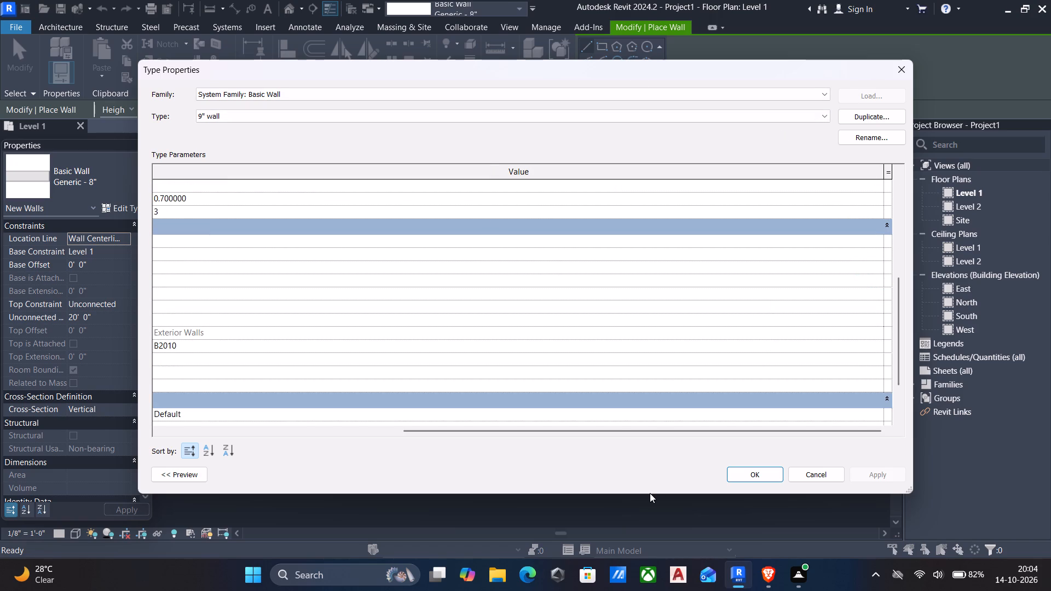
pyautogui.moveTo(649, 491); pyautogui.dragTo(649, 511)
pyautogui.moveTo(914, 323); pyautogui.dragTo(1024, 331)
pyautogui.scroll(-8, 405, 264)
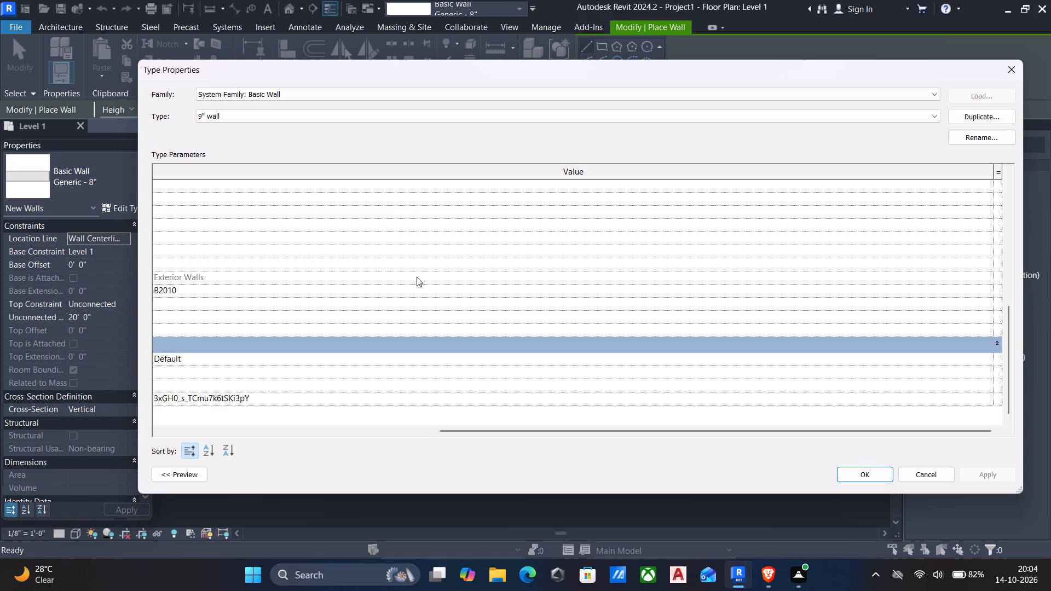
pyautogui.scroll(-4, 417, 277)
pyautogui.moveTo(526, 436); pyautogui.dragTo(253, 425)
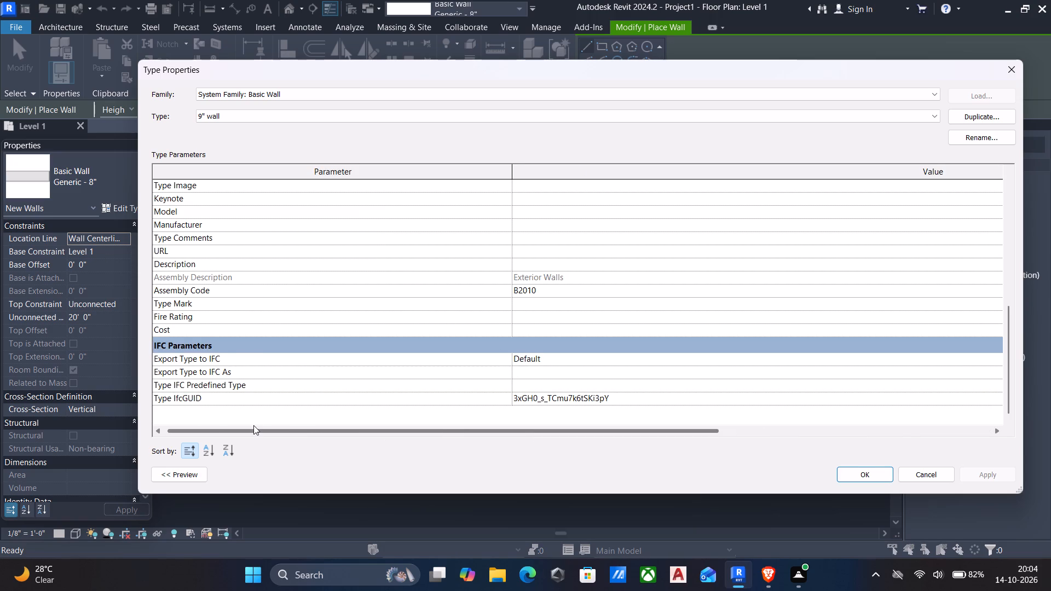
pyautogui.moveTo(253, 425); pyautogui.dragTo(529, 440)
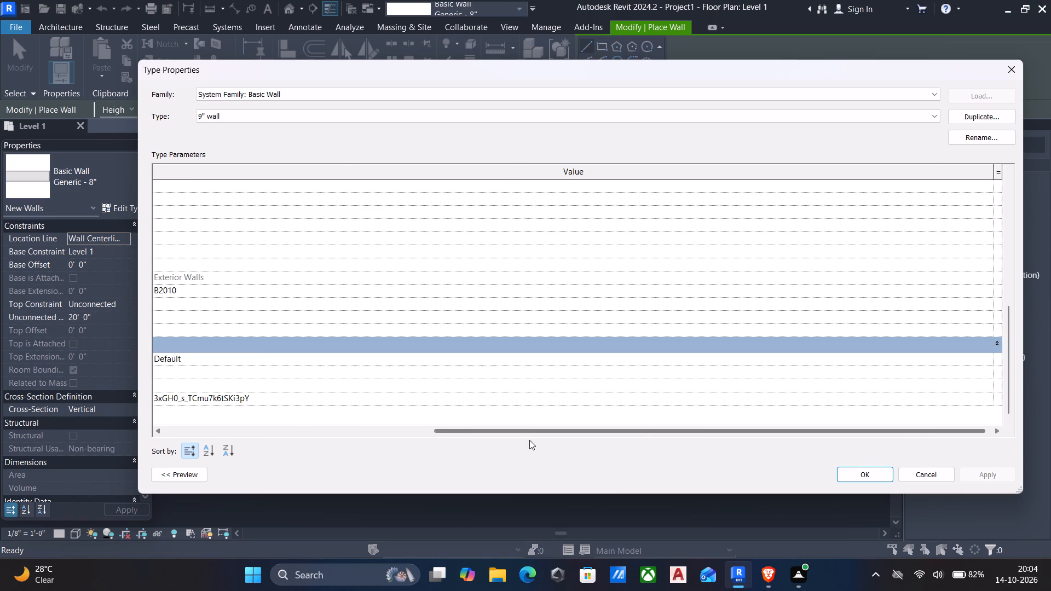
pyautogui.moveTo(529, 440); pyautogui.dragTo(126, 405)
pyautogui.scroll(12, 374, 273)
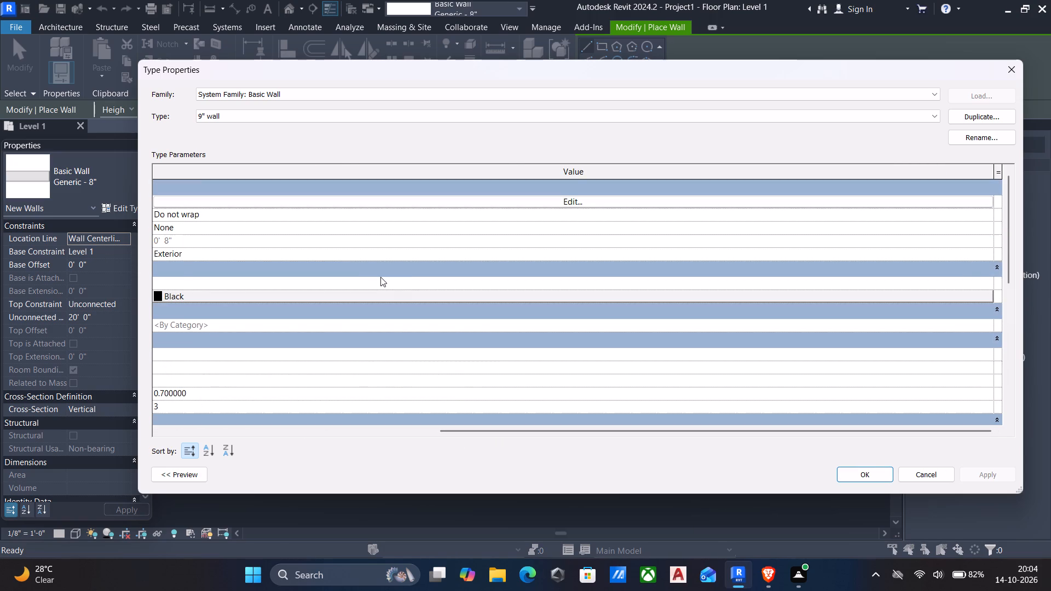
pyautogui.scroll(12, 380, 277)
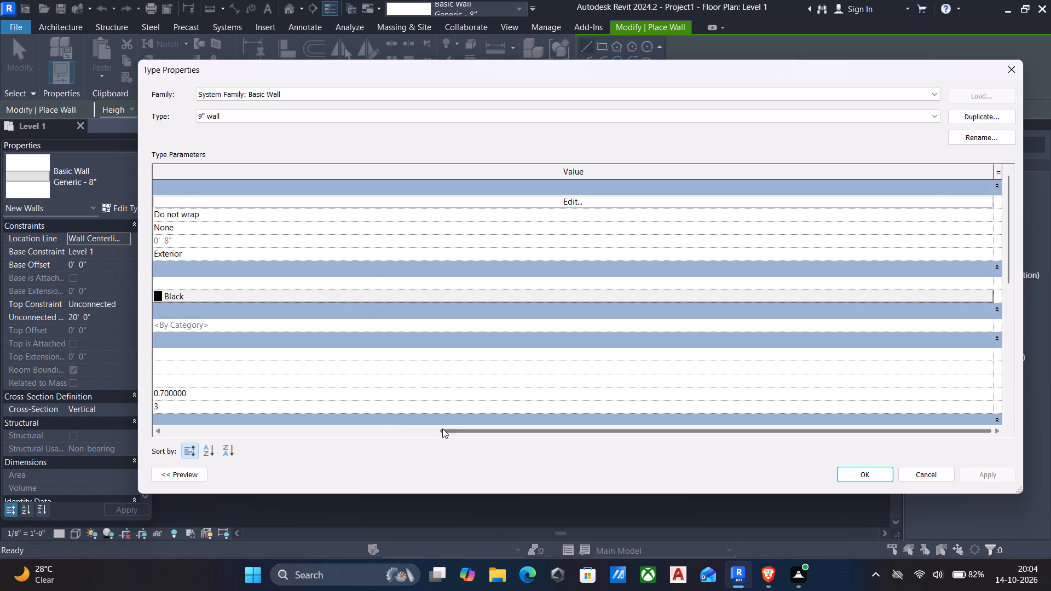
pyautogui.moveTo(442, 429); pyautogui.dragTo(158, 415)
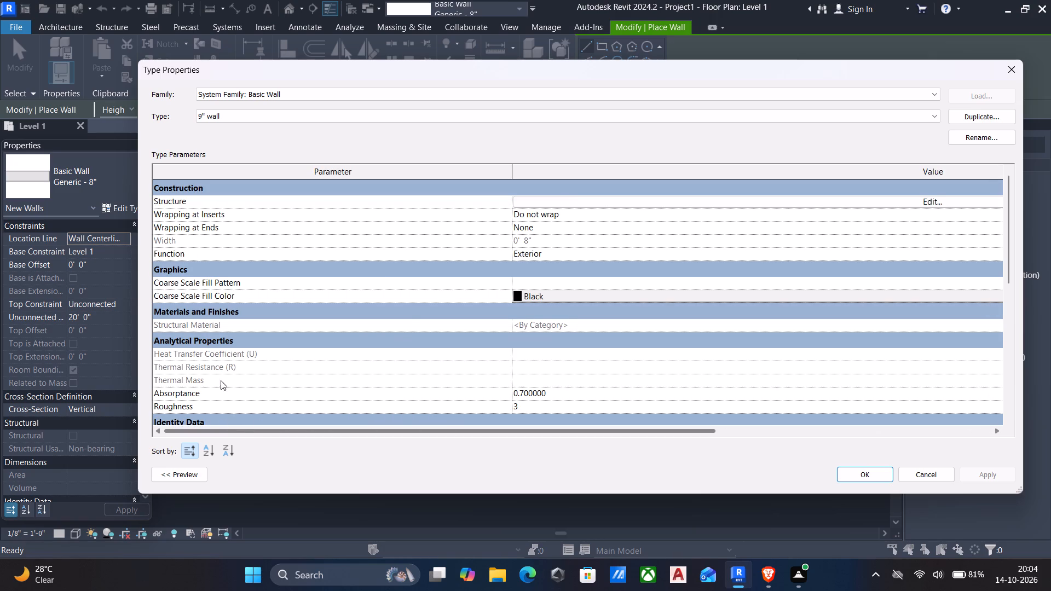
pyautogui.moveTo(134, 287); pyautogui.dragTo(68, 283)
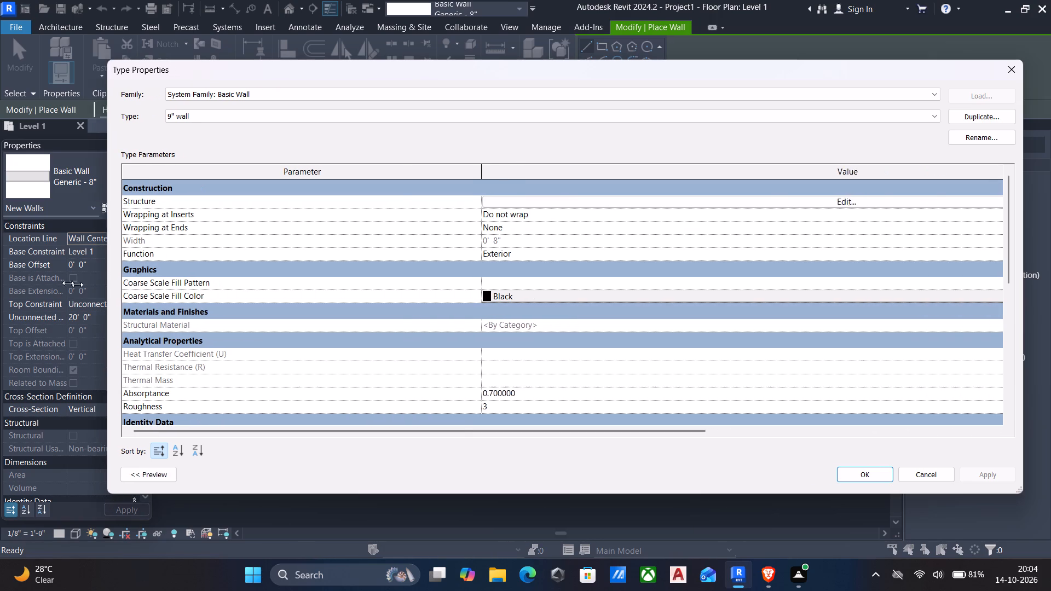
pyautogui.moveTo(68, 283); pyautogui.dragTo(37, 278)
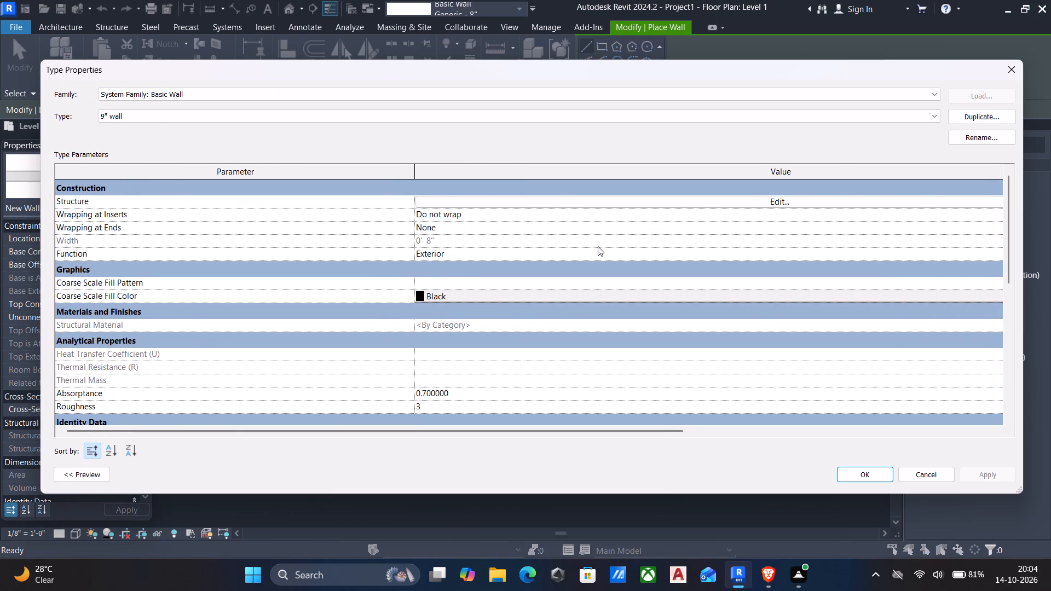
# Set the structure layer thickness of the 9" wall type to 9" and apply it.
pyautogui.click(789, 204)
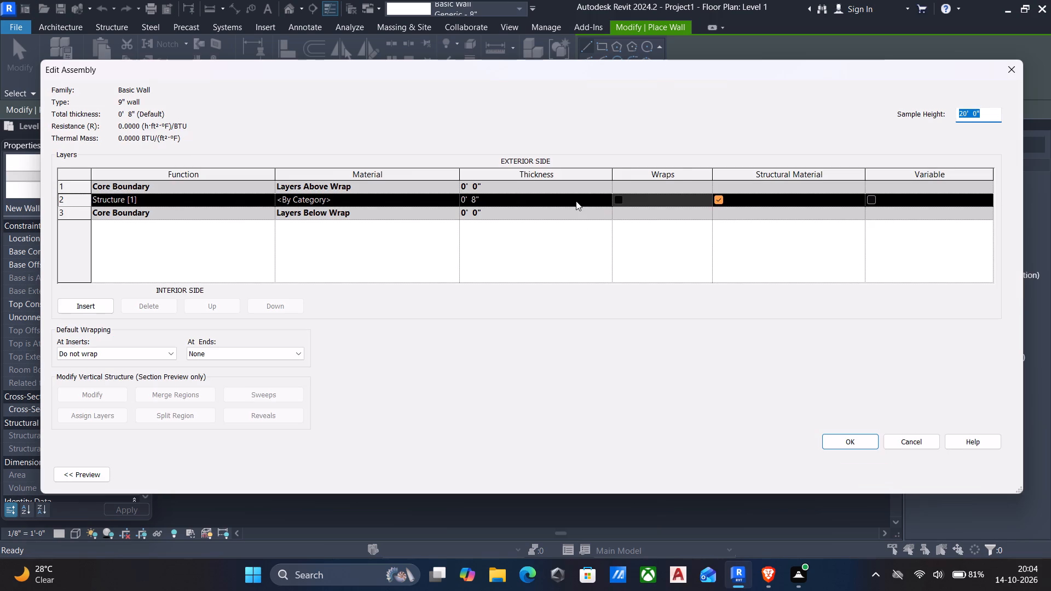
pyautogui.click(576, 201)
pyautogui.write('9"')
pyautogui.press('space')
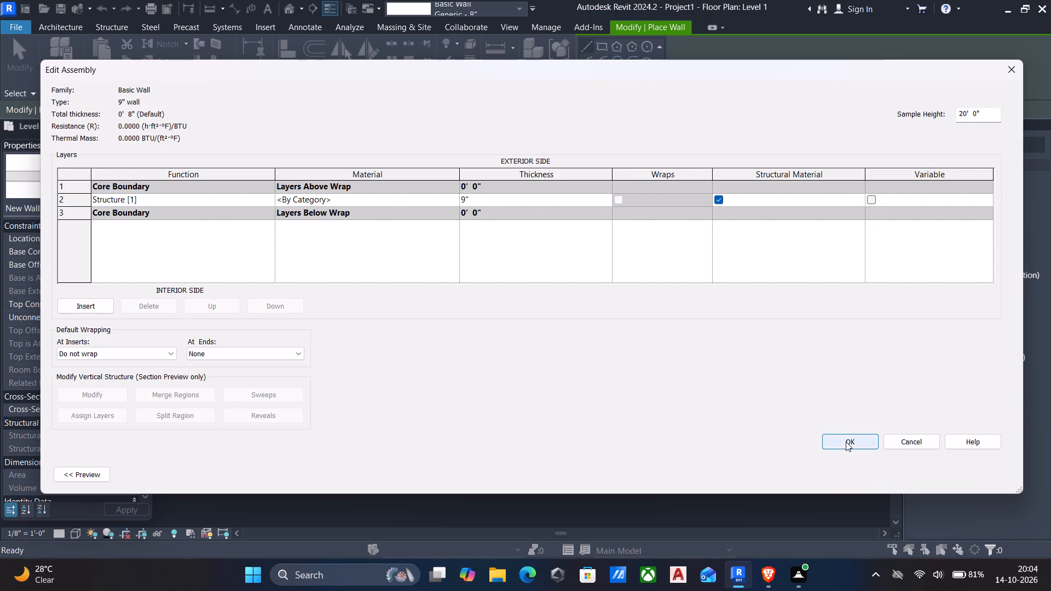
pyautogui.click(846, 442)
pyautogui.click(986, 478)
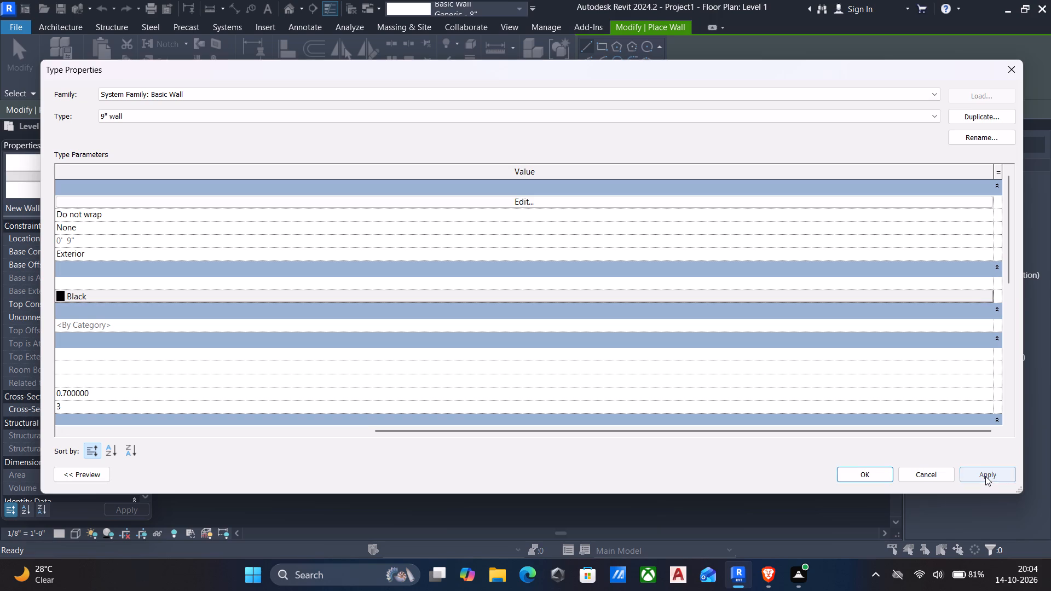
# Duplicate the 9" wall type under the name 4.5".
pyautogui.click(977, 111)
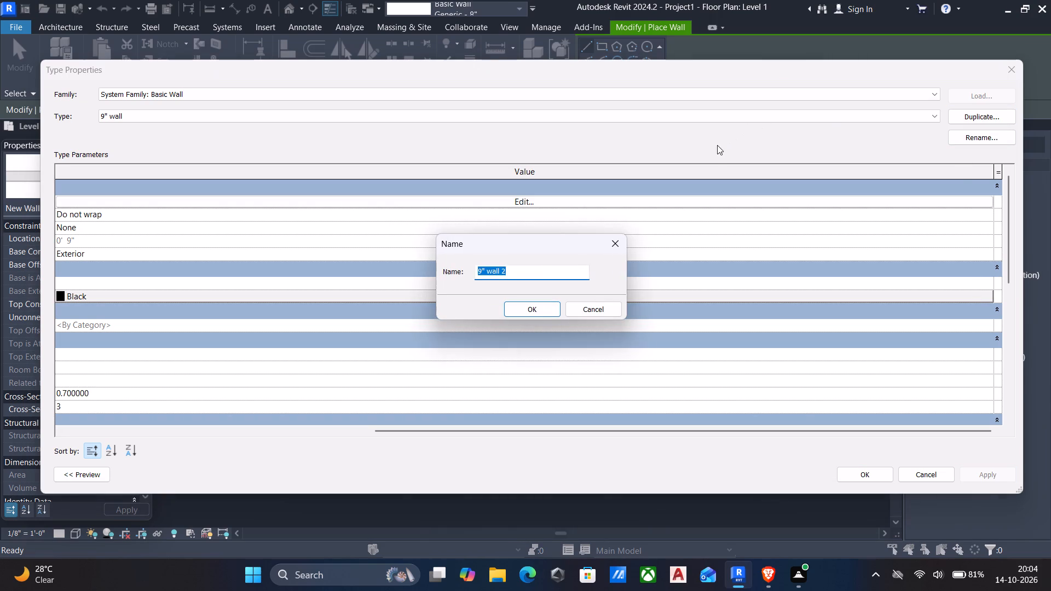
pyautogui.press('BackSpace')
pyautogui.write('4.5')
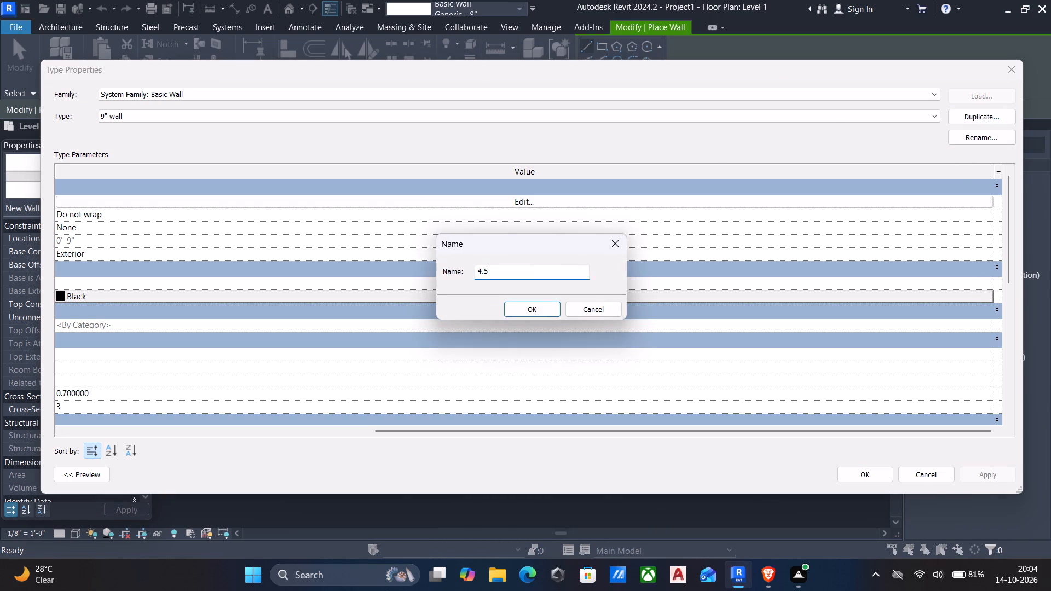
pyautogui.hotkey('shift', '"')
pyautogui.press('Return')
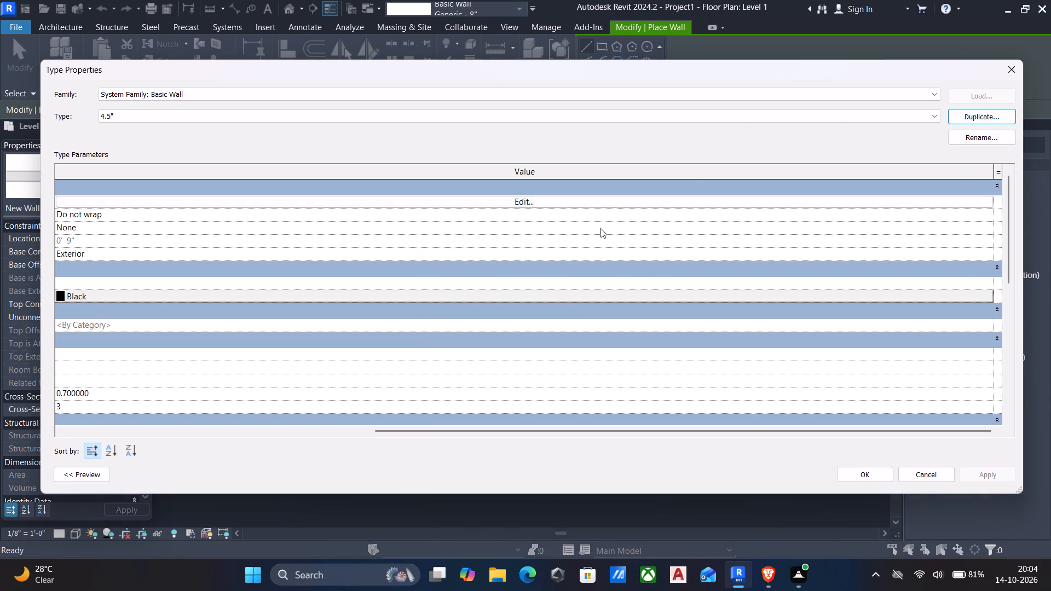
# Rename the 4.5" wall type as 4.5" wall.
pyautogui.click(988, 140)
pyautogui.click(522, 281)
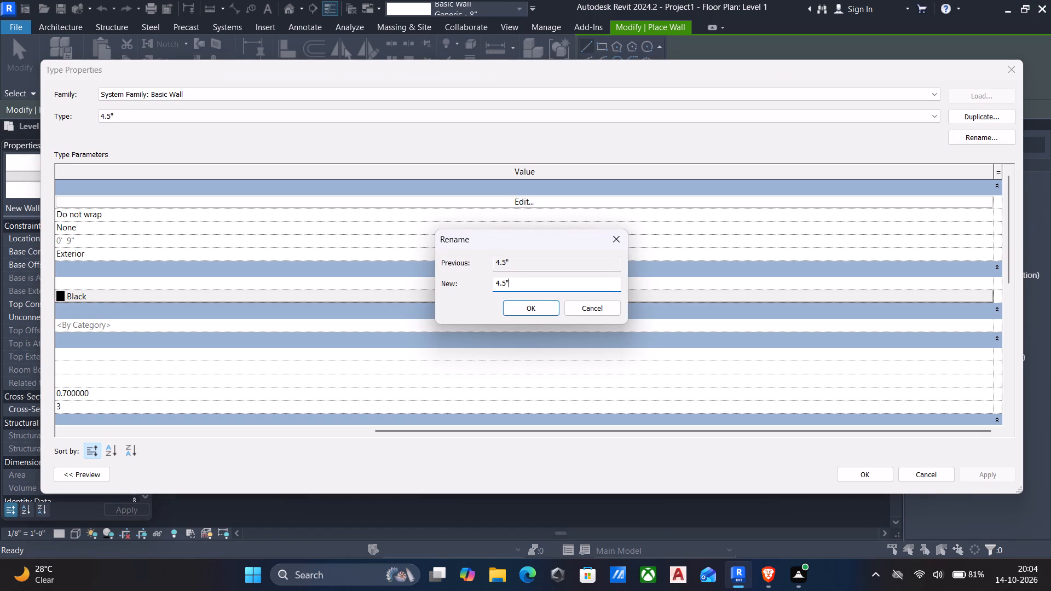
pyautogui.press('space')
pyautogui.write('wall')
pyautogui.press('l')
pyautogui.press('BackSpace')
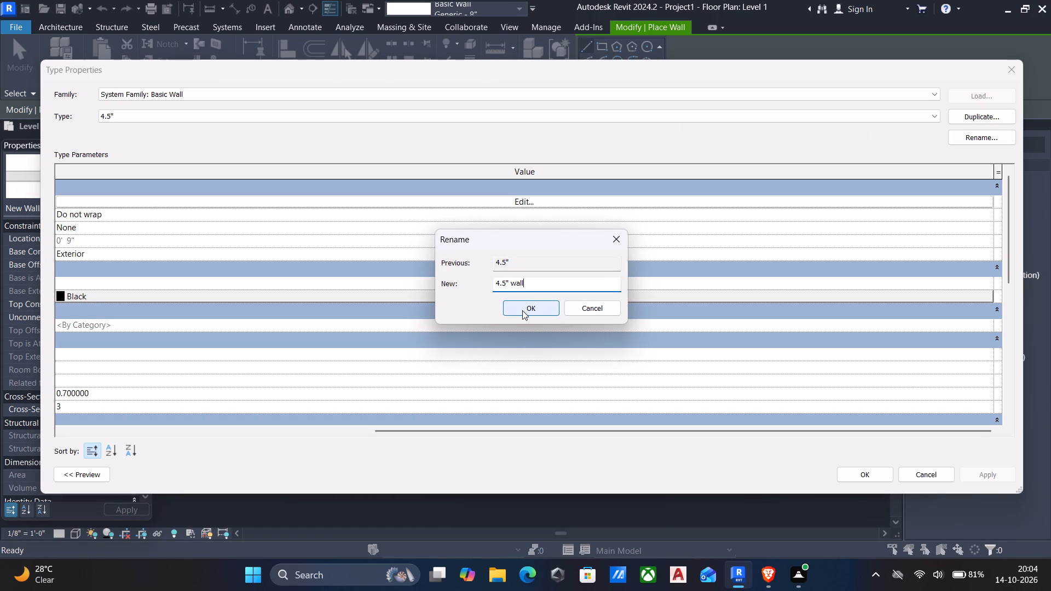
pyautogui.click(522, 310)
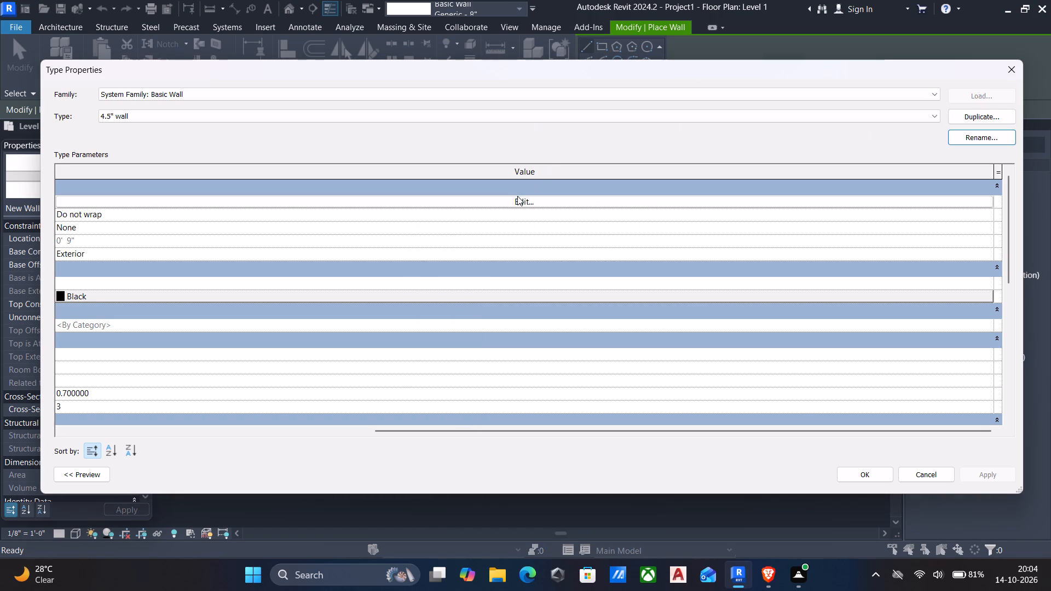
# Set the structure layer thickness of the 4.5" wall type to 4.5" and apply the type properties.
pyautogui.click(517, 196)
pyautogui.click(552, 195)
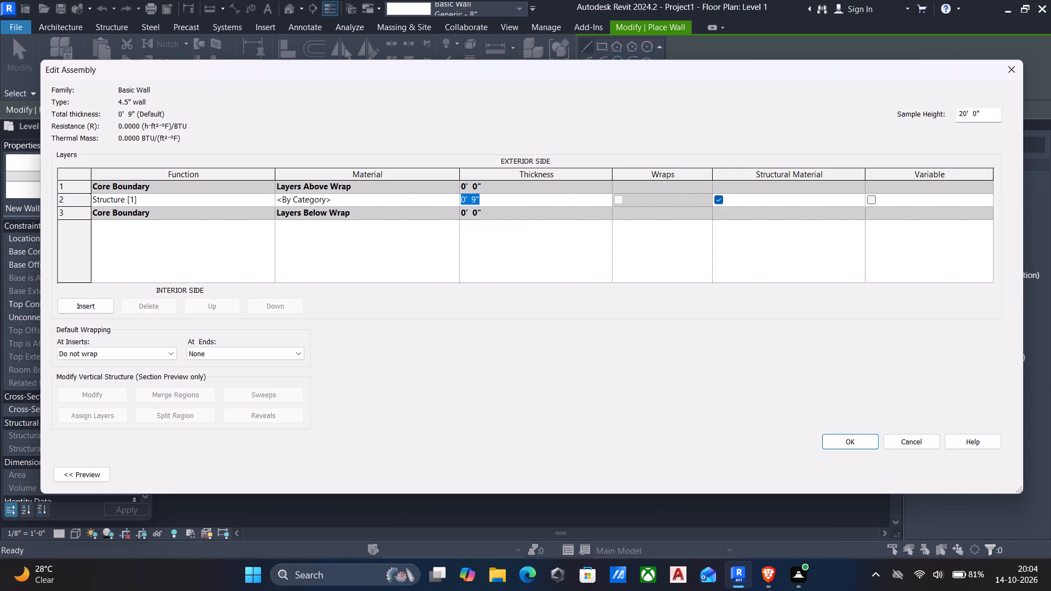
pyautogui.write('4.5')
pyautogui.hotkey('shift', '"')
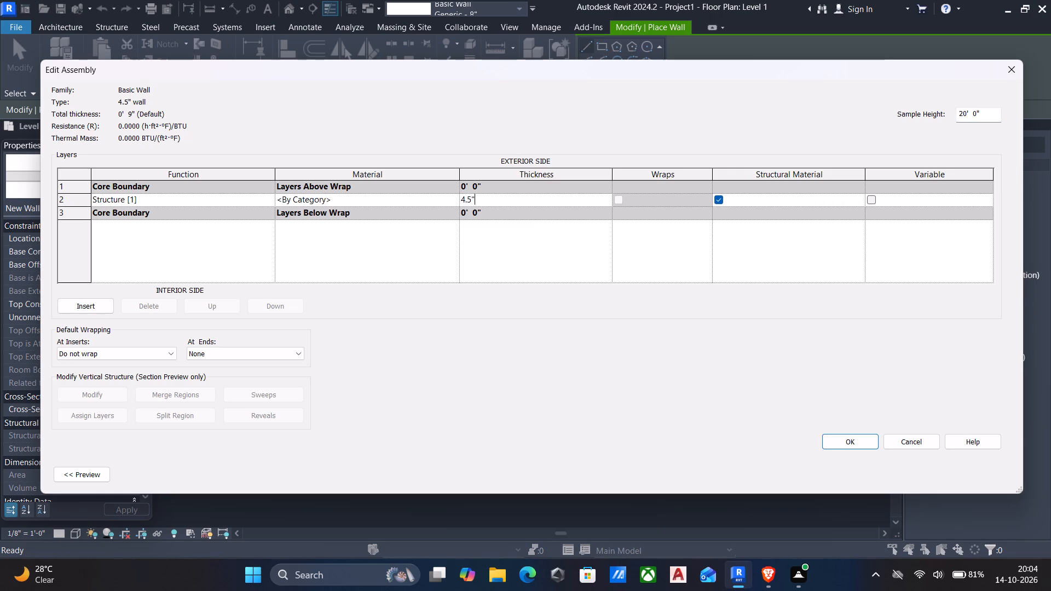
pyautogui.press('Return')
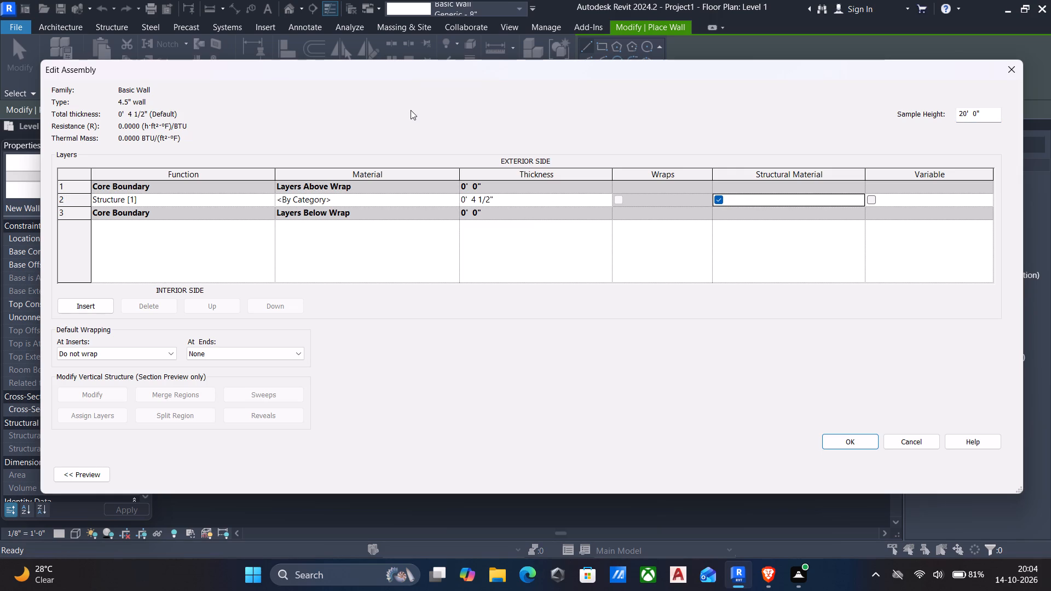
pyautogui.click(838, 437)
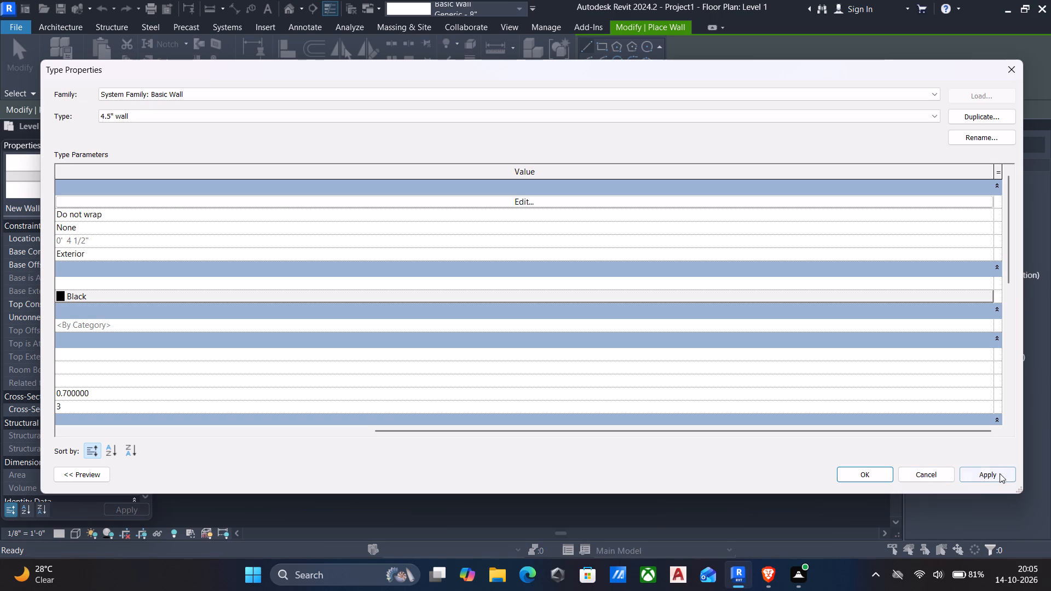
pyautogui.click(1000, 473)
pyautogui.click(881, 469)
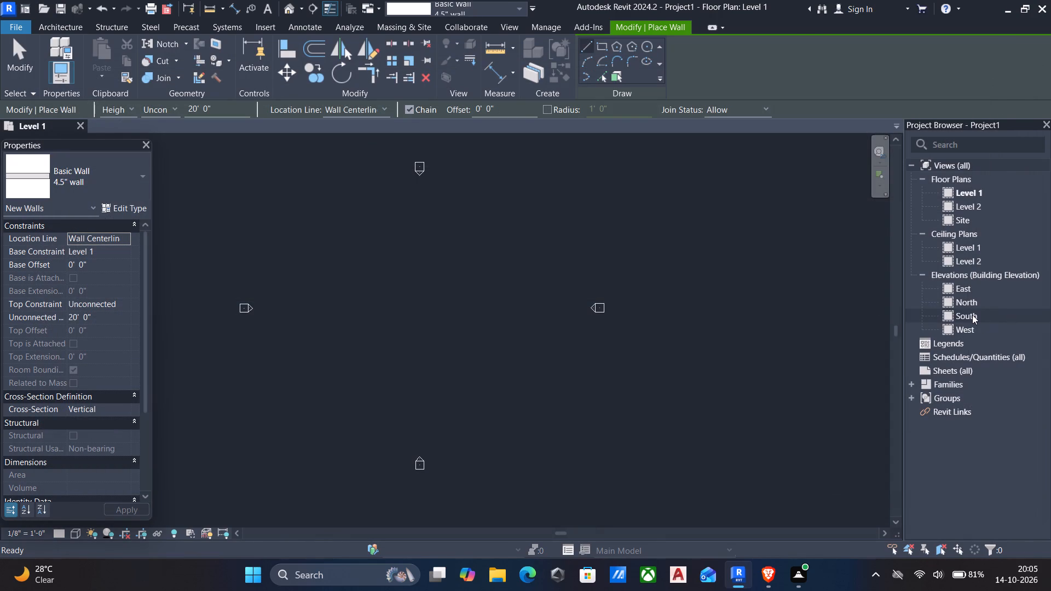
# In the South elevation, set the height of Level 2 above Level 1 to 12'.
pyautogui.doubleClick(972, 315)
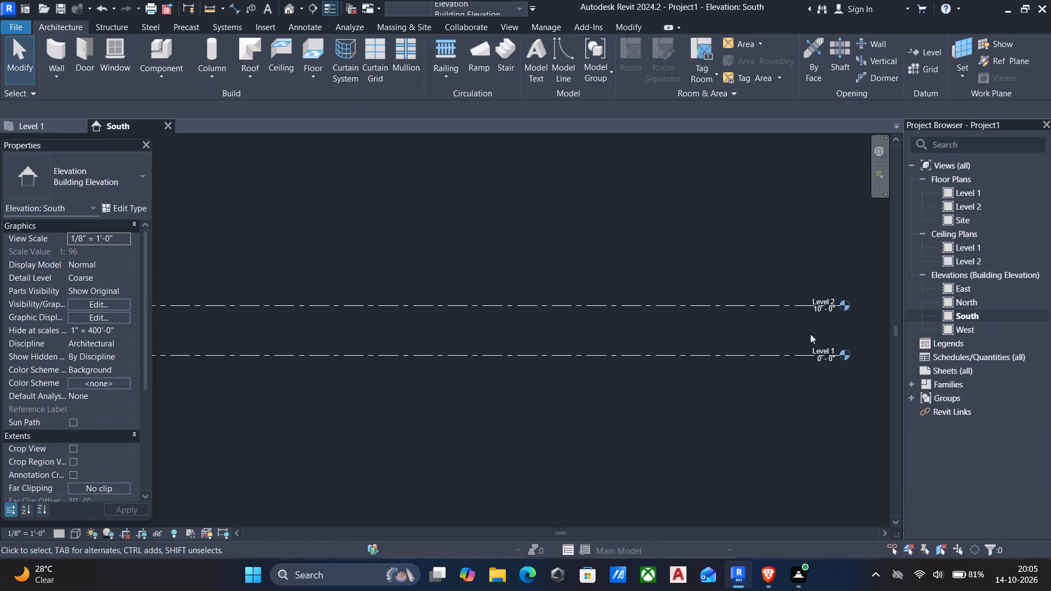
pyautogui.moveTo(621, 306); pyautogui.dragTo(725, 323, button='middle')
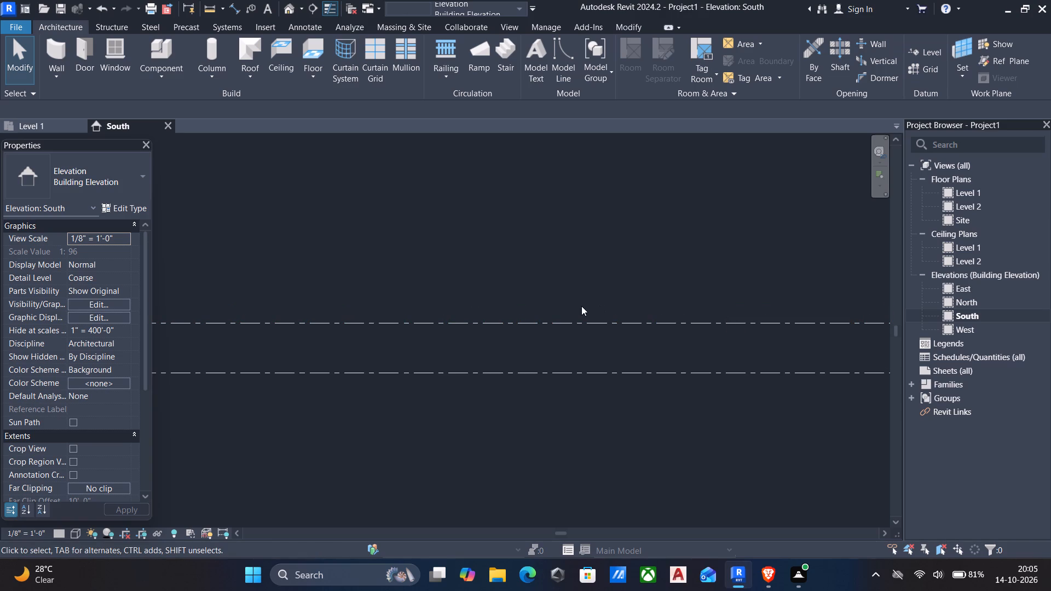
pyautogui.click(568, 321)
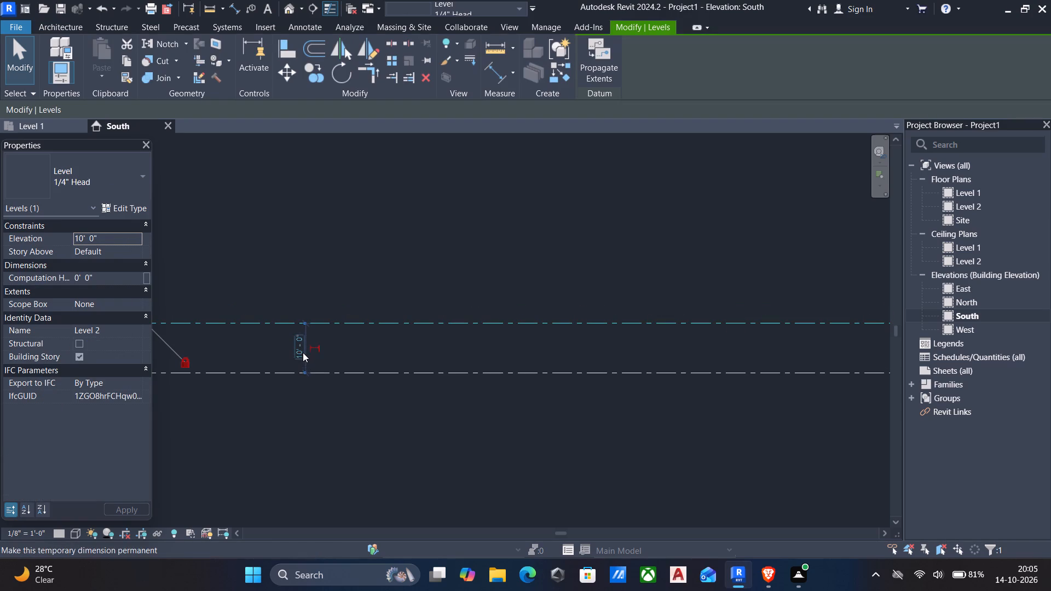
pyautogui.click(300, 353)
pyautogui.write("12'.")
pyautogui.press('BackSpace')
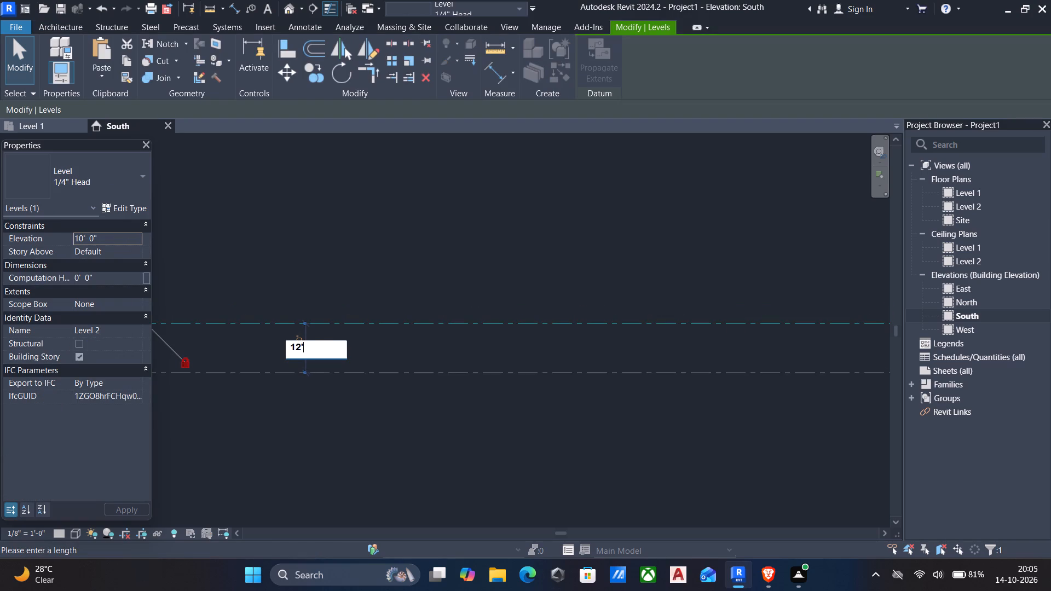
pyautogui.press('Return')
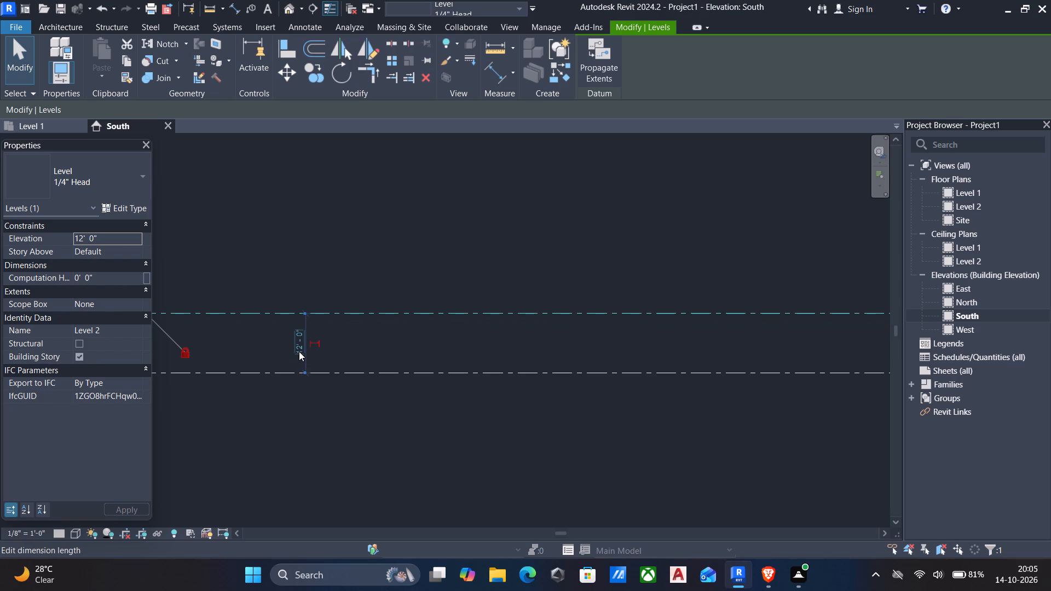
# Draw a new level across the full length of Level 2, offset 6" above it.
pyautogui.write('ll')
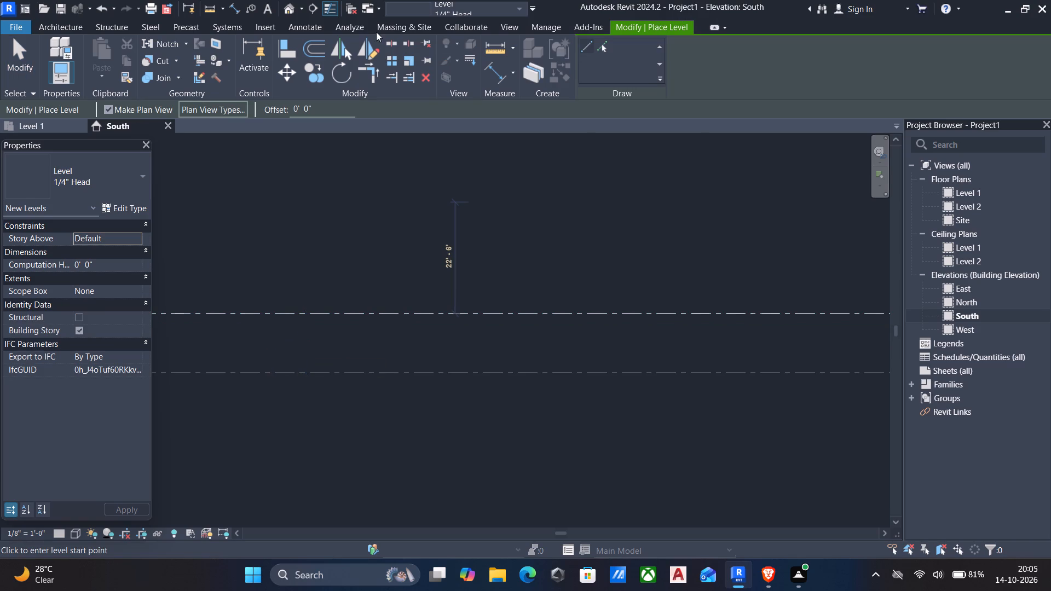
pyautogui.moveTo(344, 105); pyautogui.dragTo(166, 117)
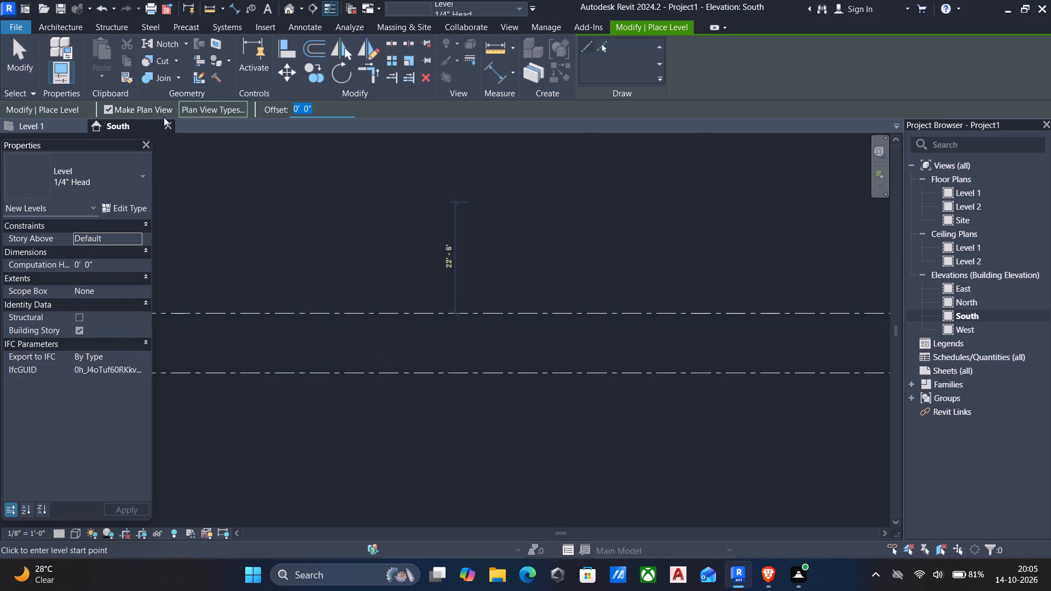
pyautogui.write('6"')
pyautogui.scroll(-3, 170, 223)
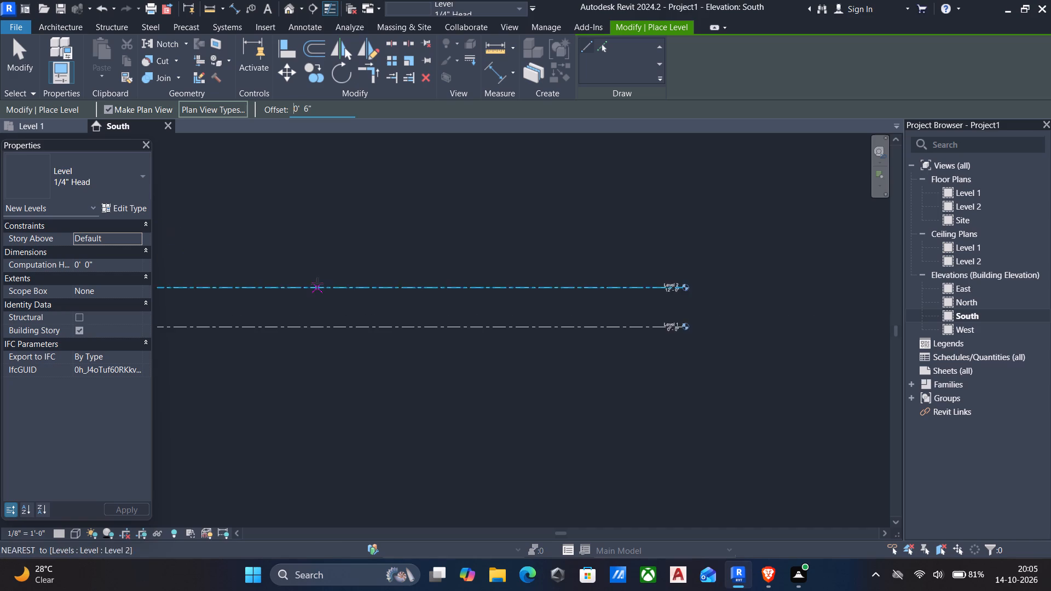
pyautogui.moveTo(317, 283); pyautogui.dragTo(567, 361, button='middle')
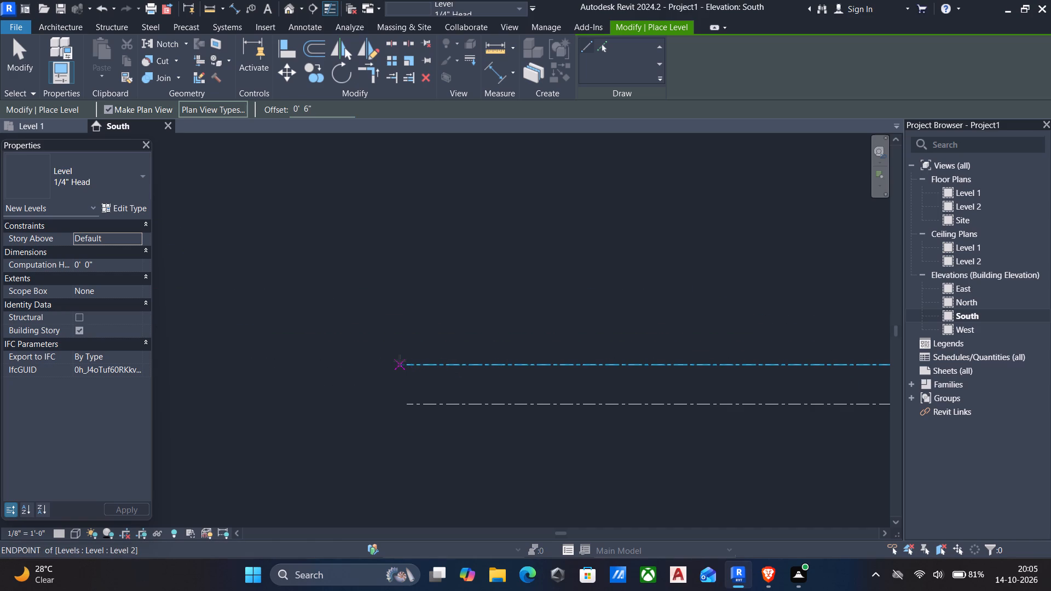
pyautogui.click(403, 362)
pyautogui.scroll(-4, 452, 372)
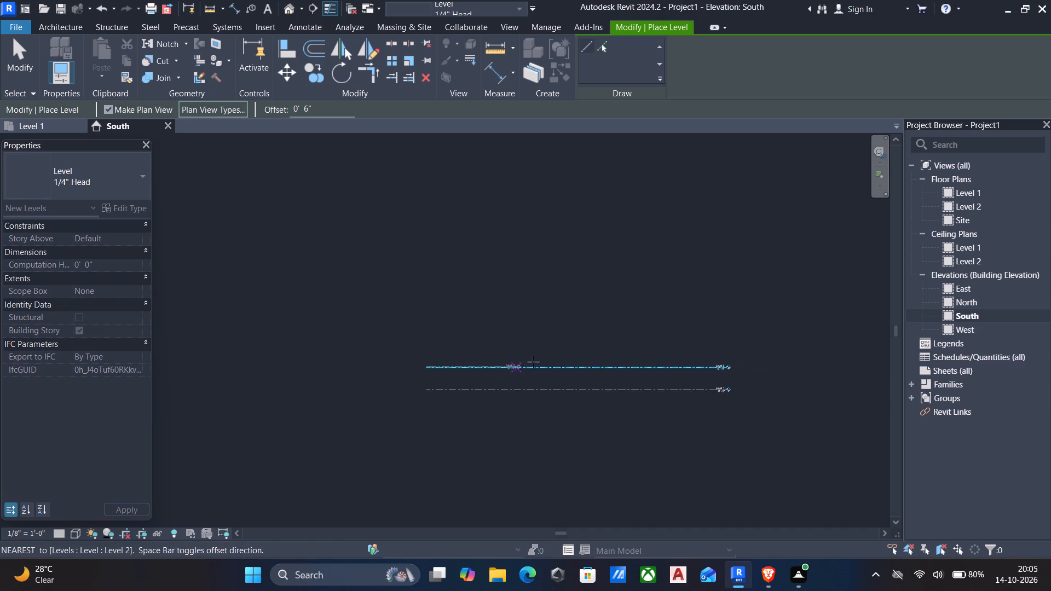
pyautogui.scroll(-2, 424, 337)
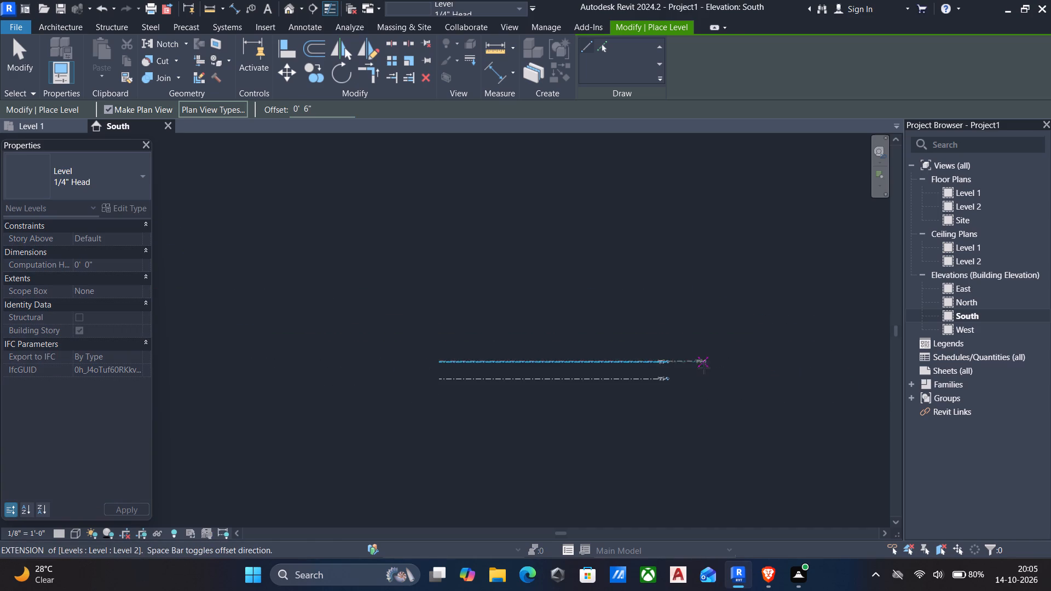
pyautogui.scroll(5, 704, 368)
pyautogui.scroll(6, 605, 366)
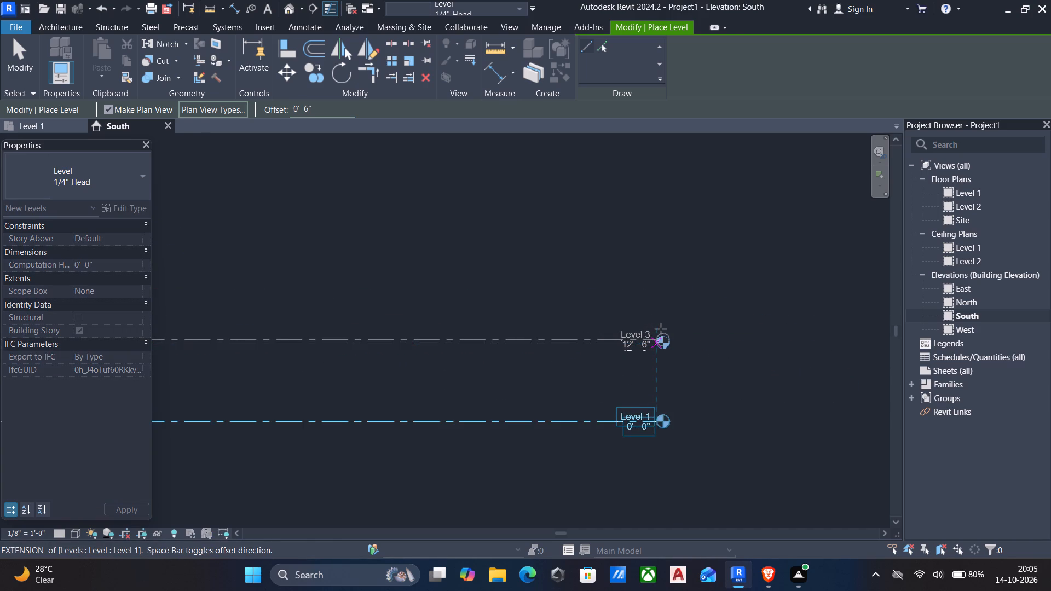
pyautogui.click(661, 329)
pyautogui.scroll(-6, 630, 350)
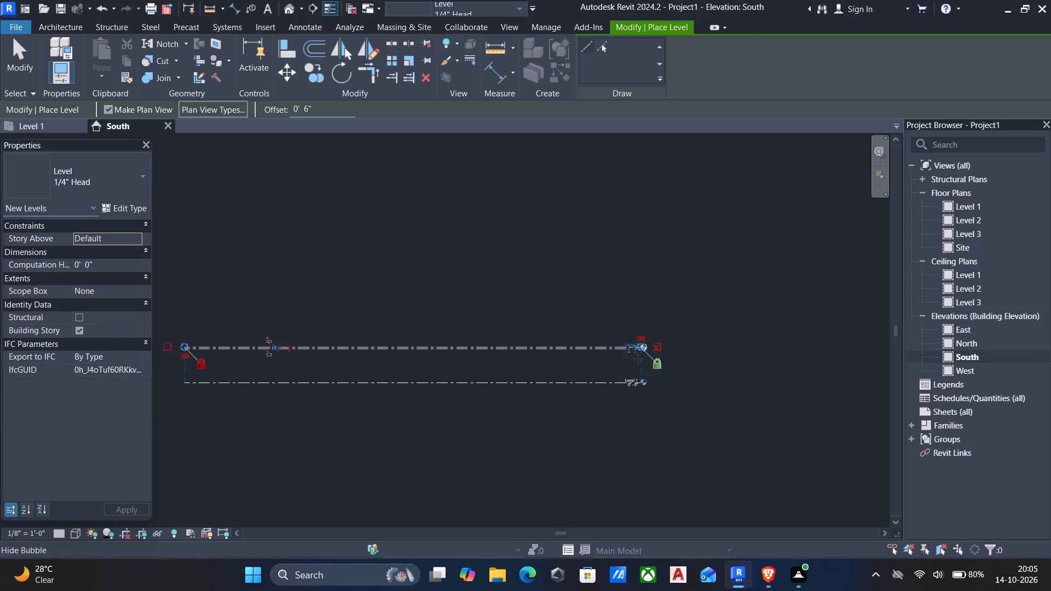
pyautogui.press('Escape')
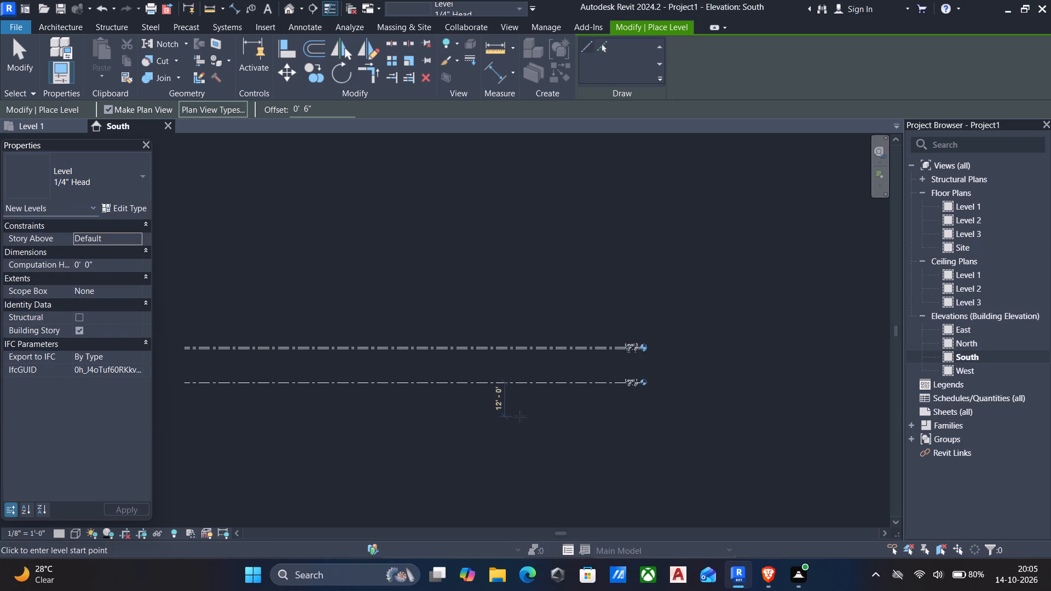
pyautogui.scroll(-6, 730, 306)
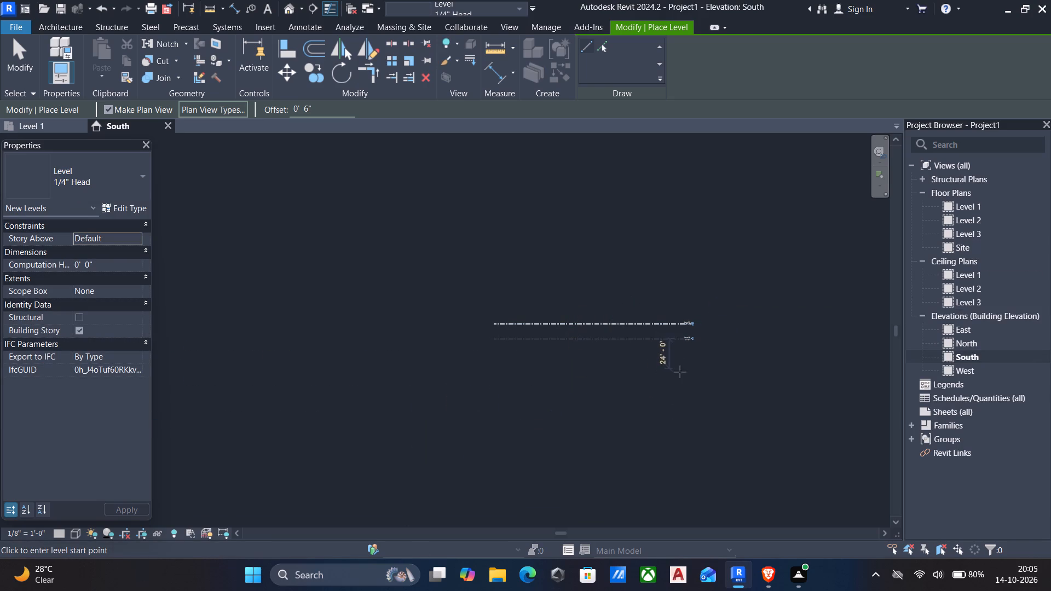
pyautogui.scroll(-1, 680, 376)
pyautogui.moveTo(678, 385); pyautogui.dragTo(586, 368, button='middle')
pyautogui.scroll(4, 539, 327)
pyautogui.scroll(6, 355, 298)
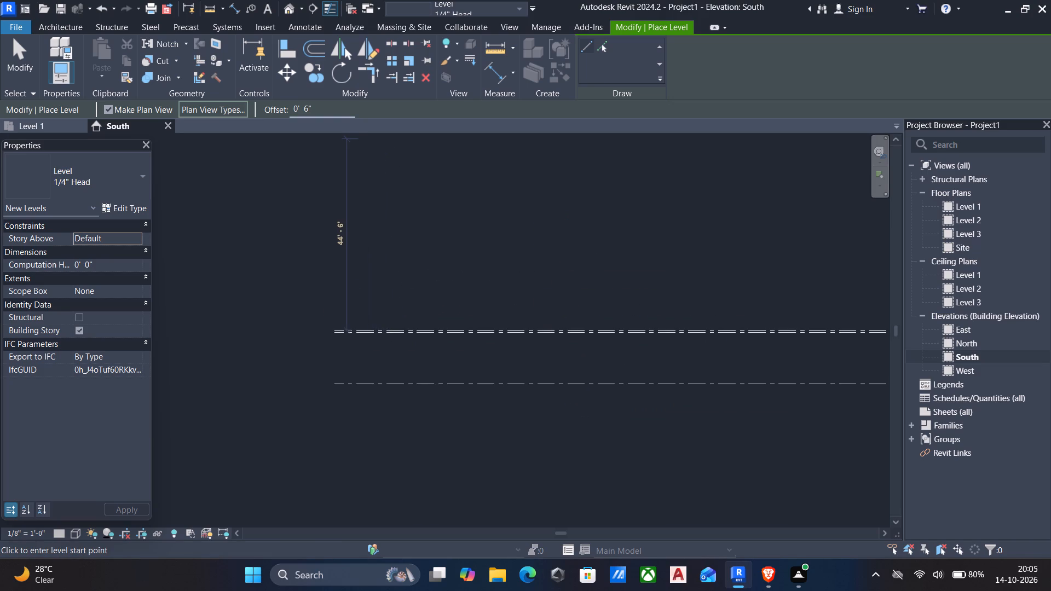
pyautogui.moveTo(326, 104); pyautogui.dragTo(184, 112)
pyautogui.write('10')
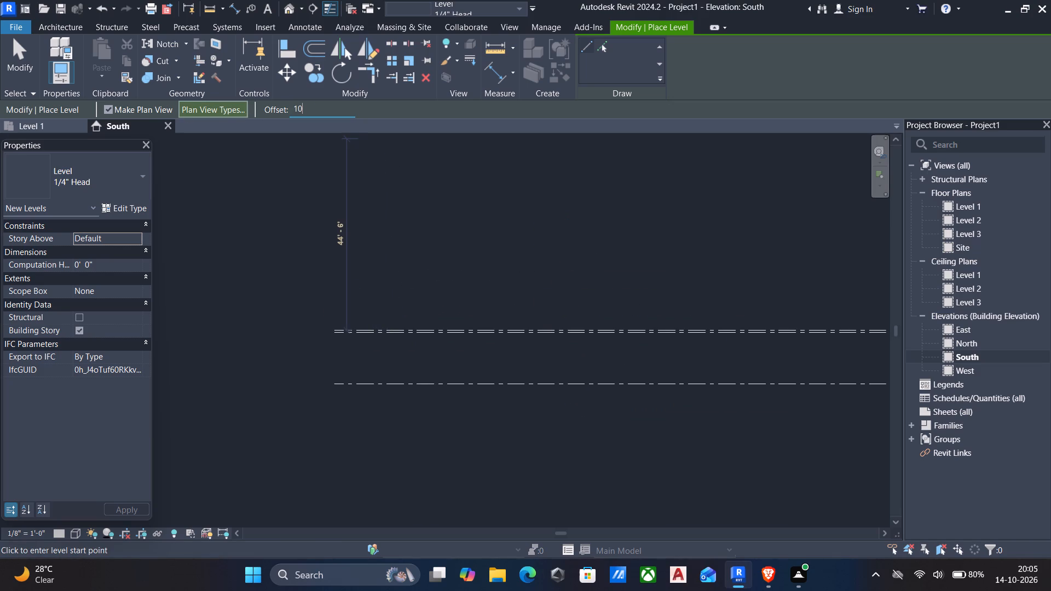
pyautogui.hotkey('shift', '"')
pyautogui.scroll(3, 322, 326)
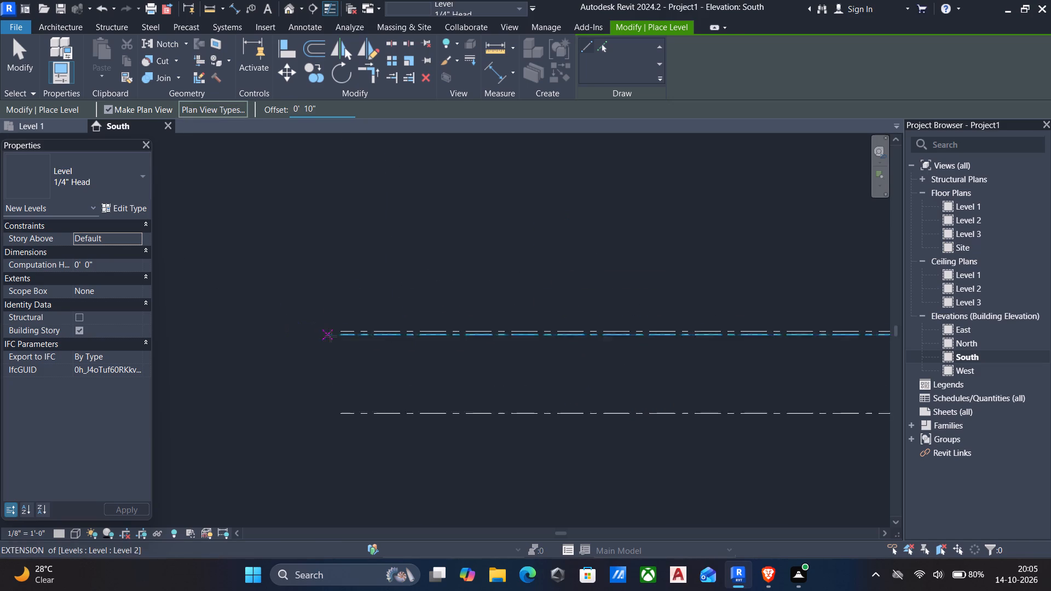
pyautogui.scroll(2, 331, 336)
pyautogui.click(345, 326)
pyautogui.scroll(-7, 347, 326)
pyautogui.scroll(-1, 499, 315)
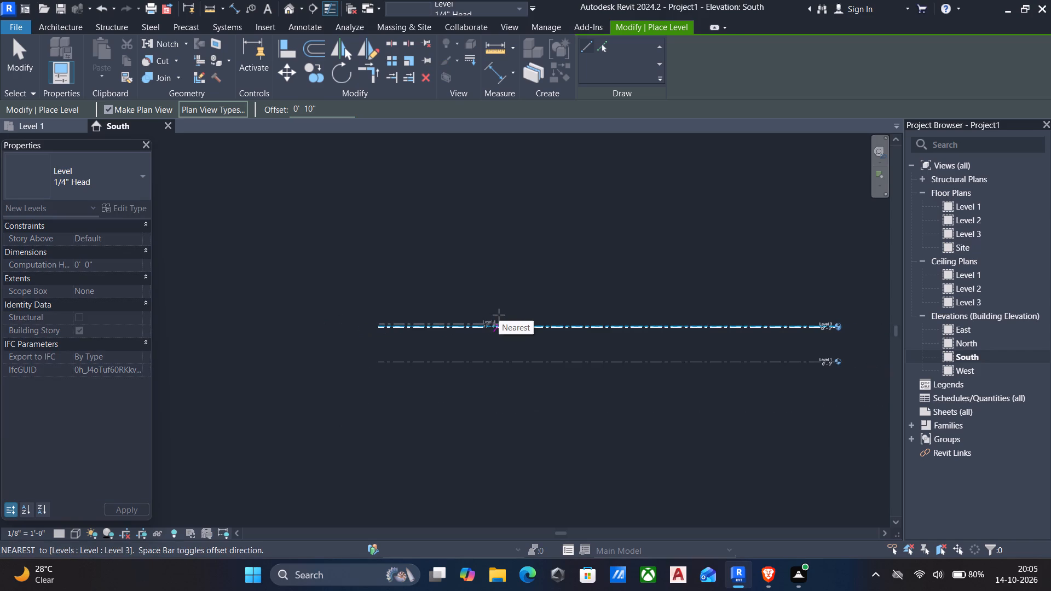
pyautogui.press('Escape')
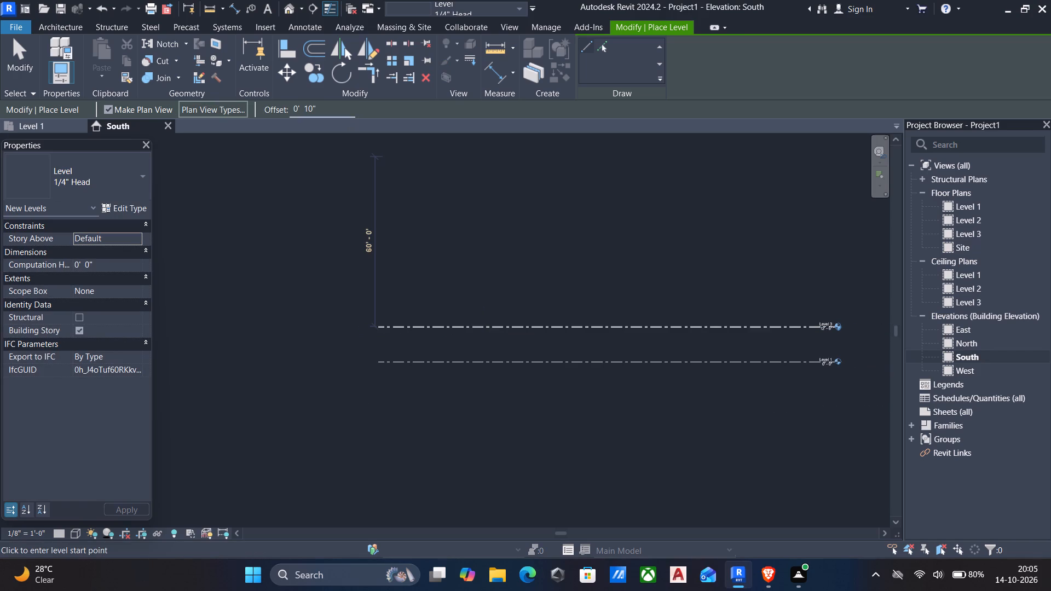
# Draw a new level across the full length of Level 3, offset 10' above it.
pyautogui.moveTo(333, 108); pyautogui.dragTo(0, 91)
pyautogui.press('BackSpace')
pyautogui.press('1')
pyautogui.write("0'")
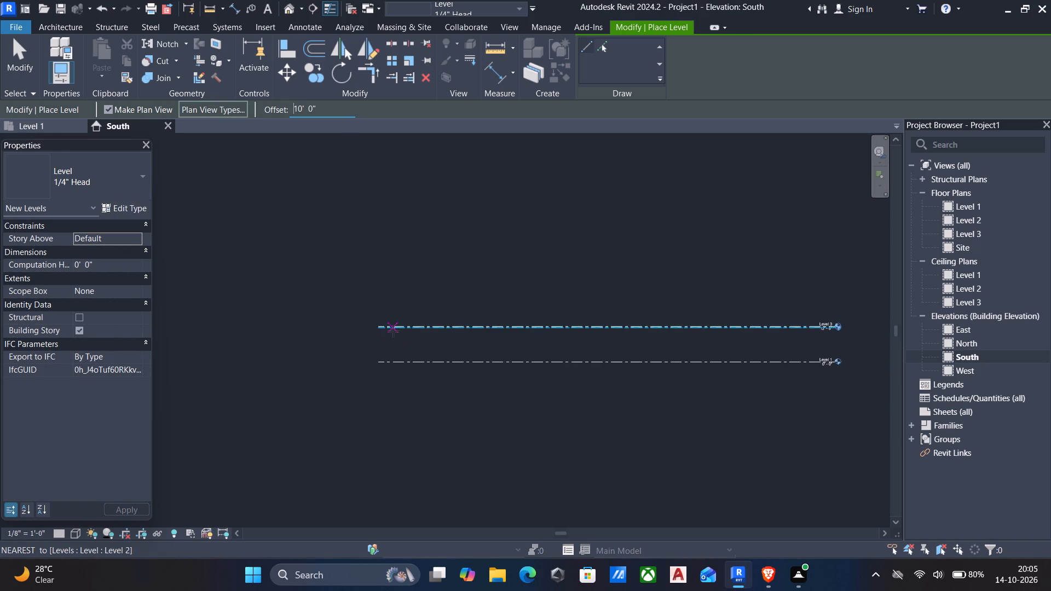
pyautogui.scroll(13, 392, 332)
pyautogui.click(325, 287)
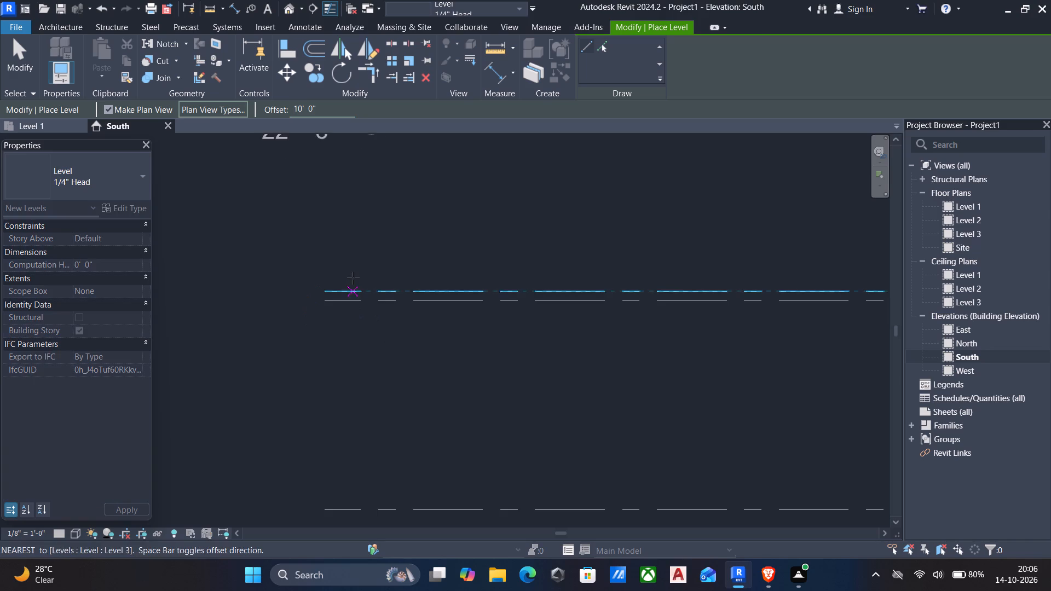
pyautogui.scroll(-6, 353, 278)
pyautogui.scroll(-6, 403, 283)
pyautogui.scroll(-7, 500, 294)
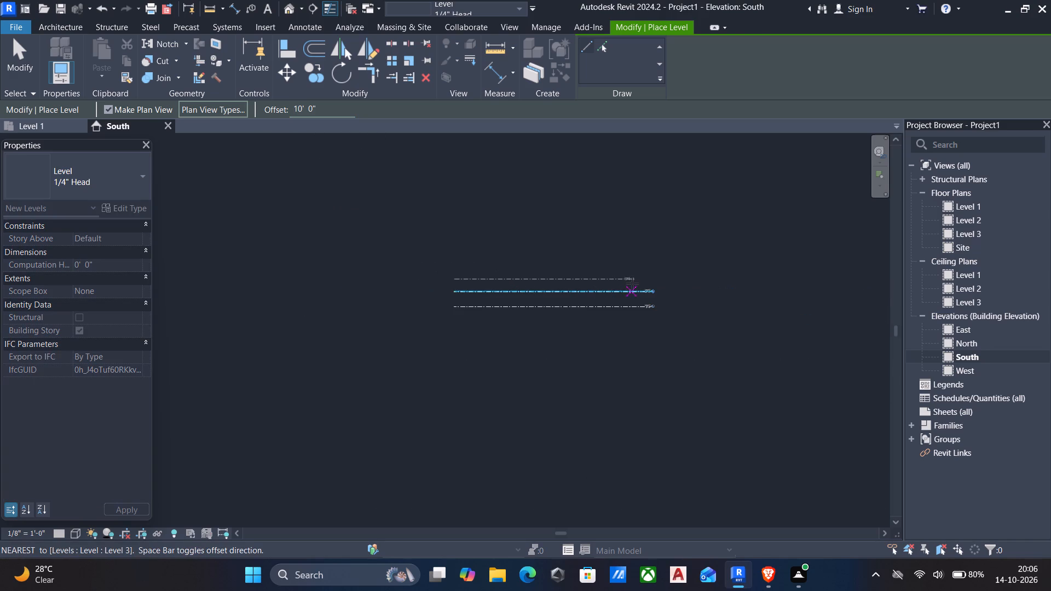
pyautogui.scroll(6, 633, 283)
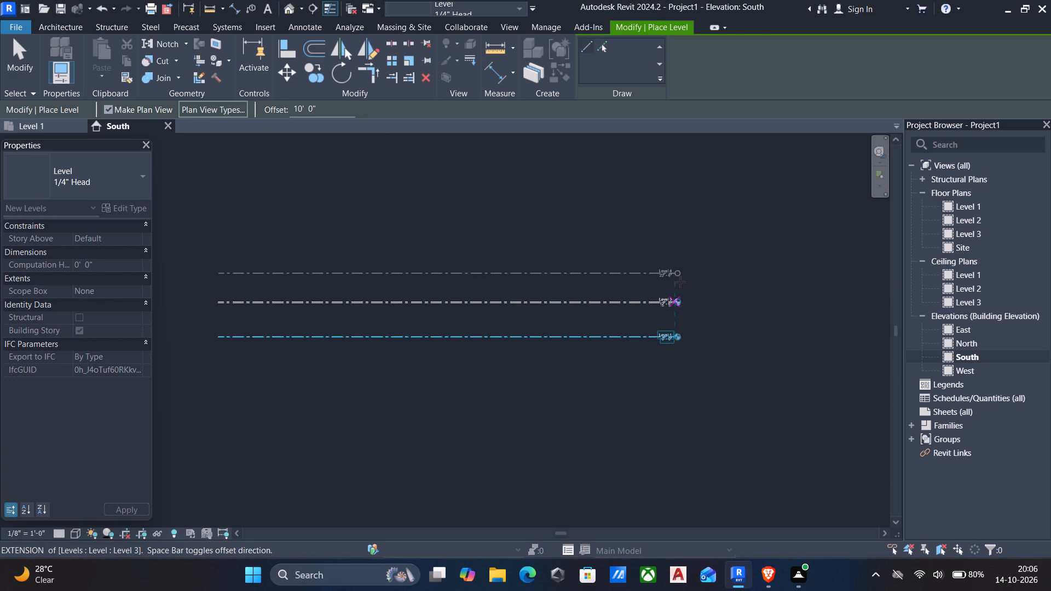
pyautogui.click(679, 282)
pyautogui.press('Escape')
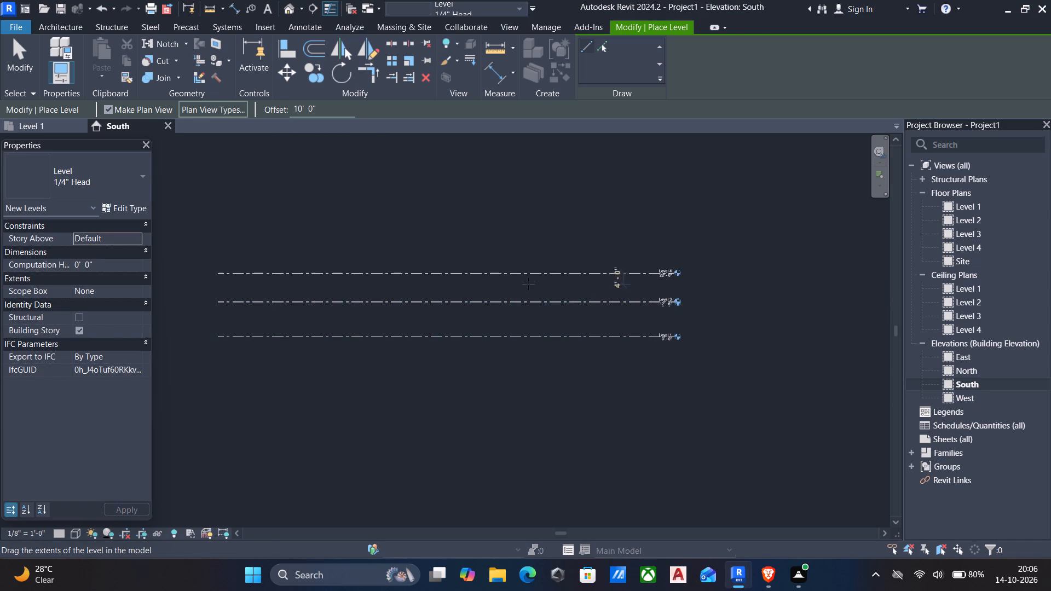
# Draw a new level across the full length of Level 4, offset 6" above it.
pyautogui.scroll(5, 200, 250)
pyautogui.moveTo(330, 107); pyautogui.dragTo(19, 108)
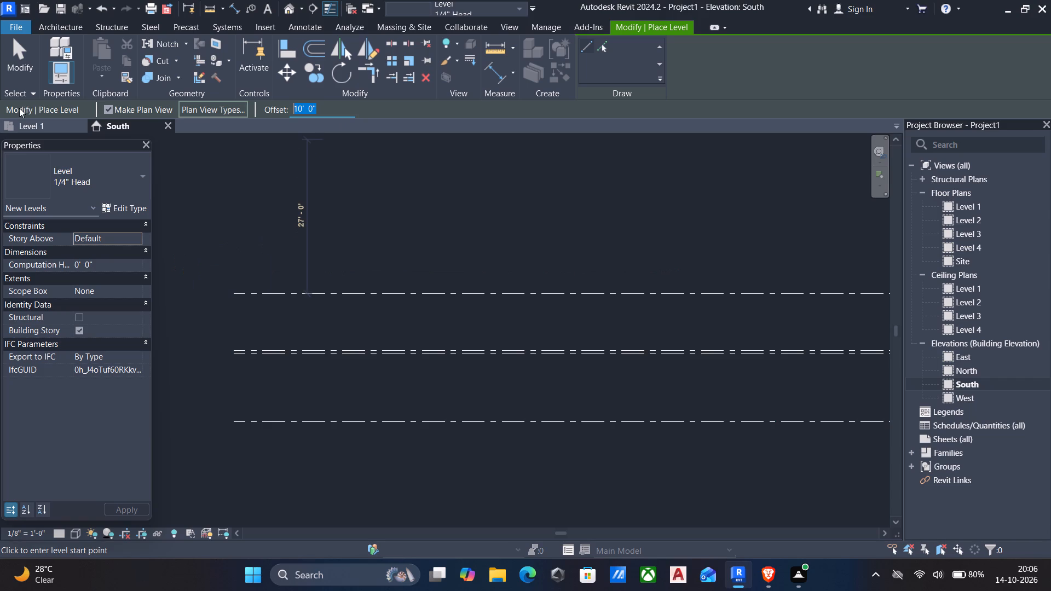
pyautogui.press('6')
pyautogui.hotkey('shift', '"')
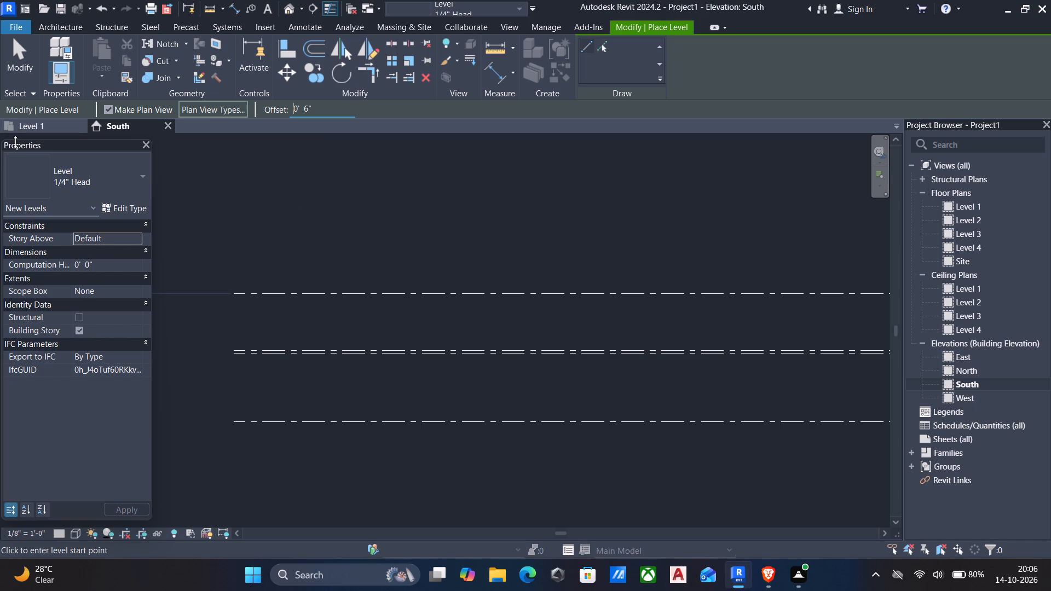
pyautogui.click(235, 289)
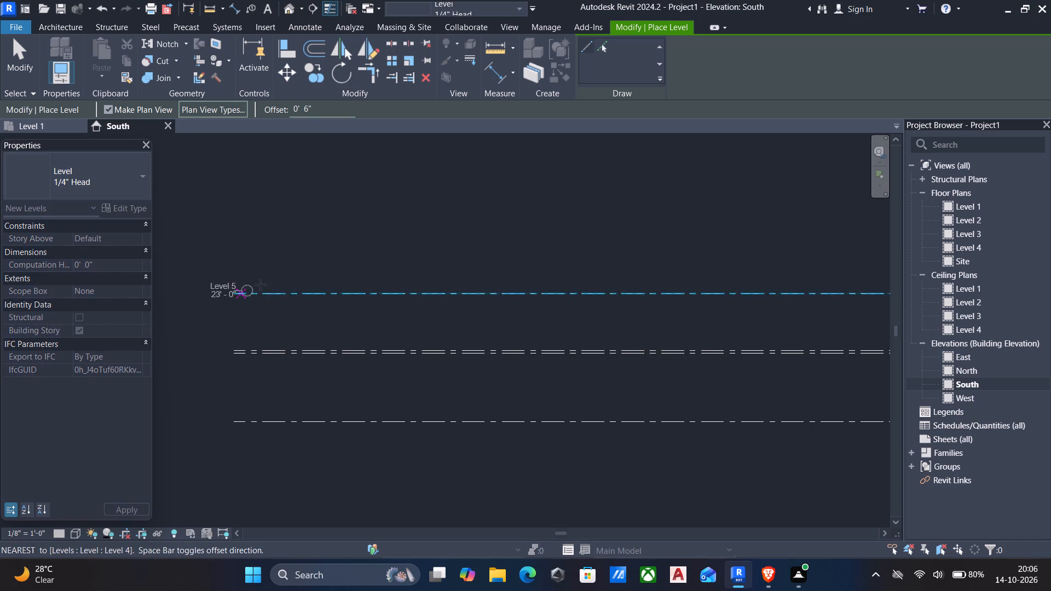
pyautogui.scroll(-5, 314, 292)
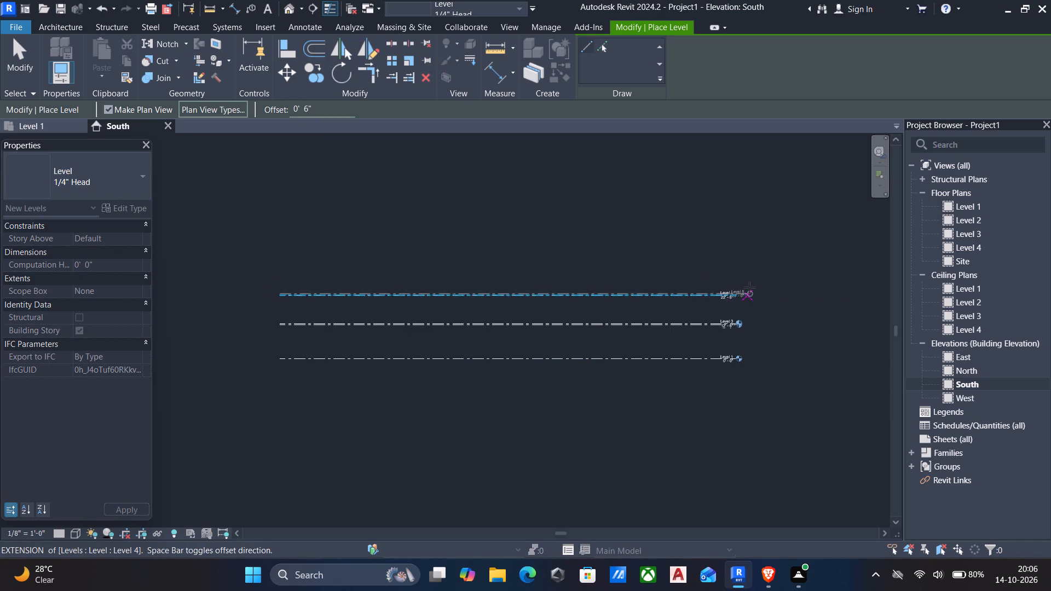
pyautogui.click(735, 286)
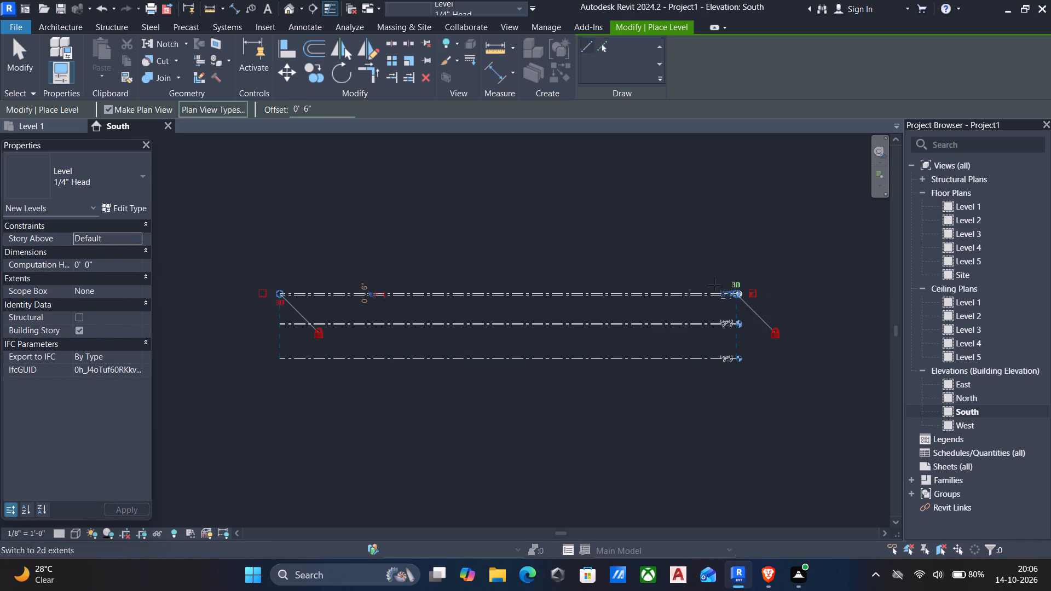
pyautogui.press('Escape')
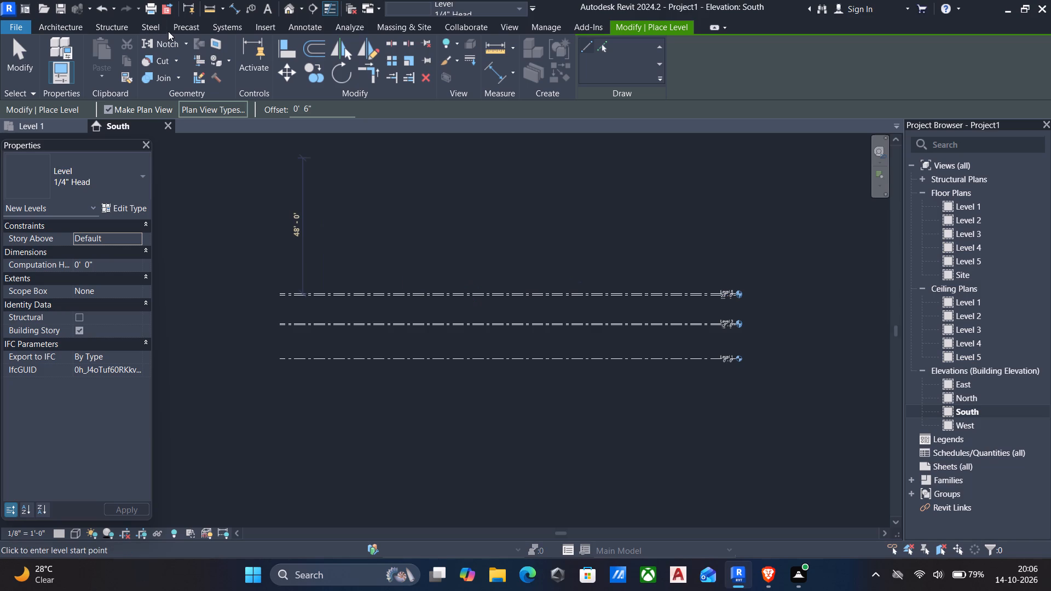
# Open the Level 1 floor plan view.
pyautogui.doubleClick(984, 208)
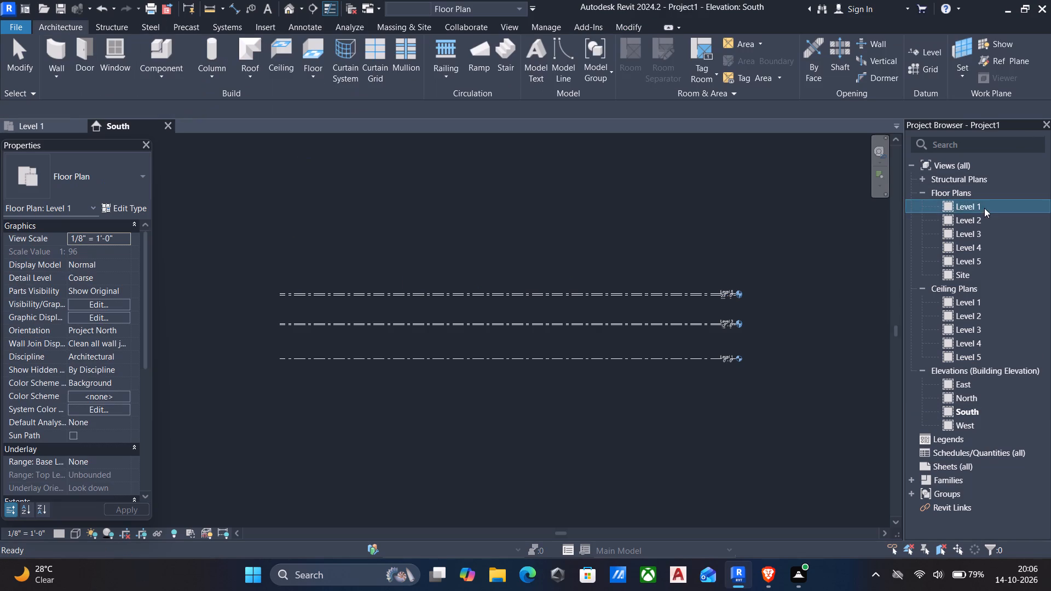
pyautogui.moveTo(610, 274); pyautogui.dragTo(752, 271, button='middle')
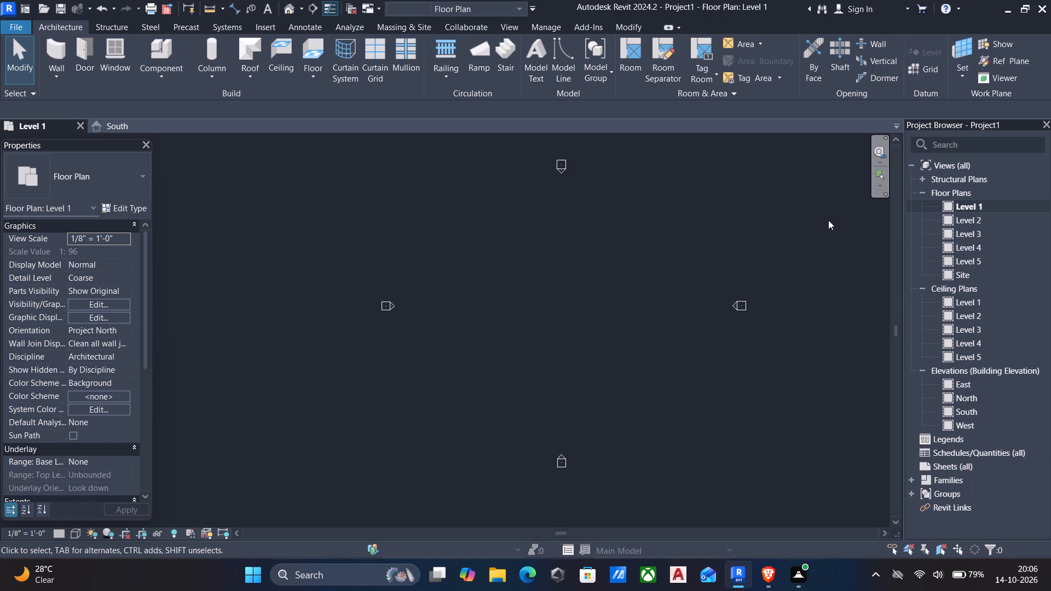
# Draw a rectangle of 9" walls up to Level 2, about 61'-6" by 37', between the elevation markers.
pyautogui.write('rec')
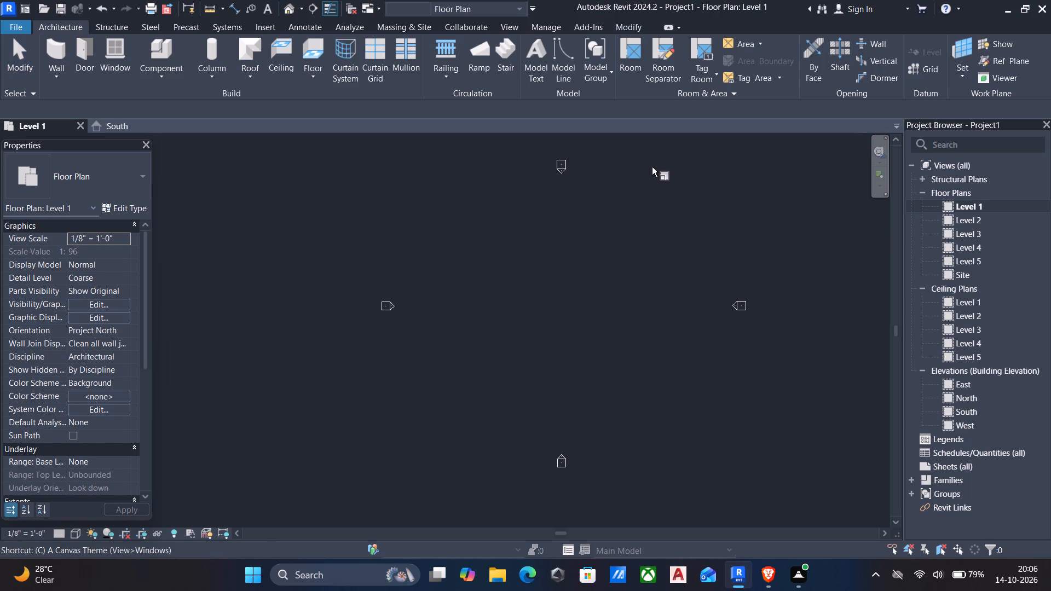
pyautogui.press('Escape')
pyautogui.write('wa')
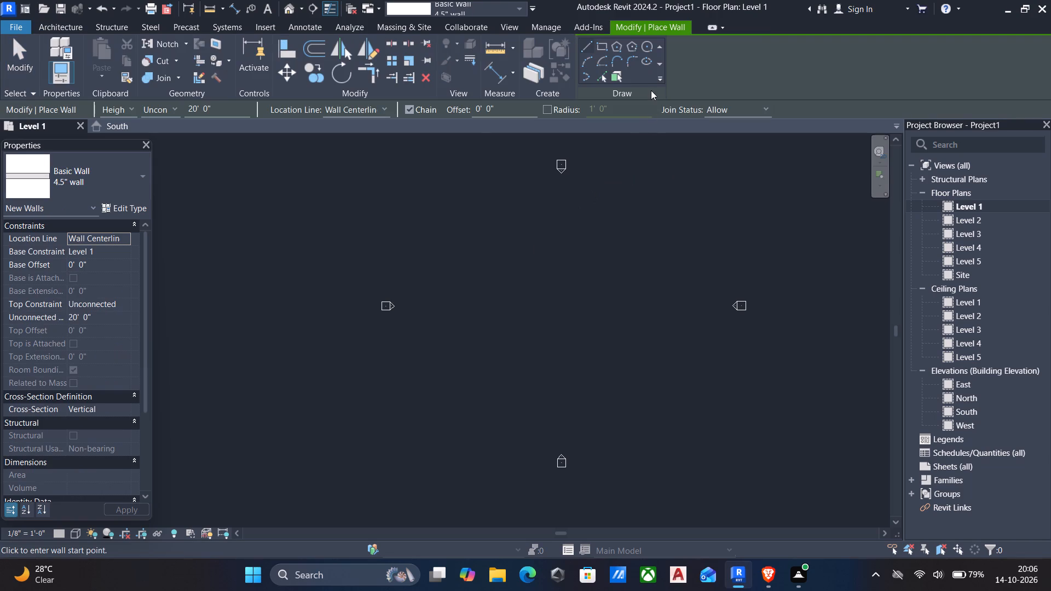
pyautogui.moveTo(117, 165); pyautogui.dragTo(114, 171)
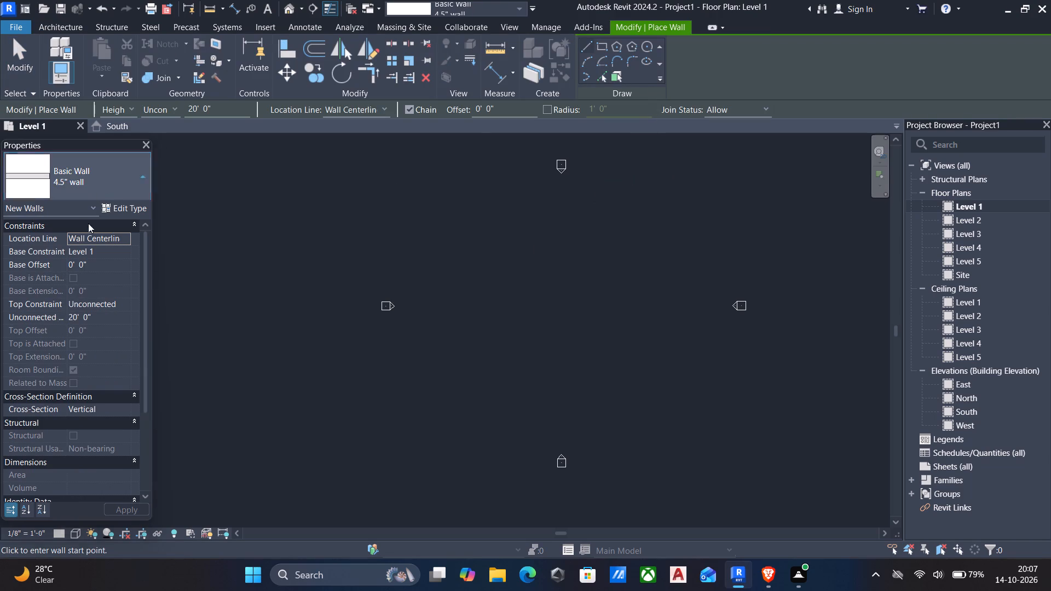
pyautogui.scroll(7, 81, 294)
pyautogui.click(59, 273)
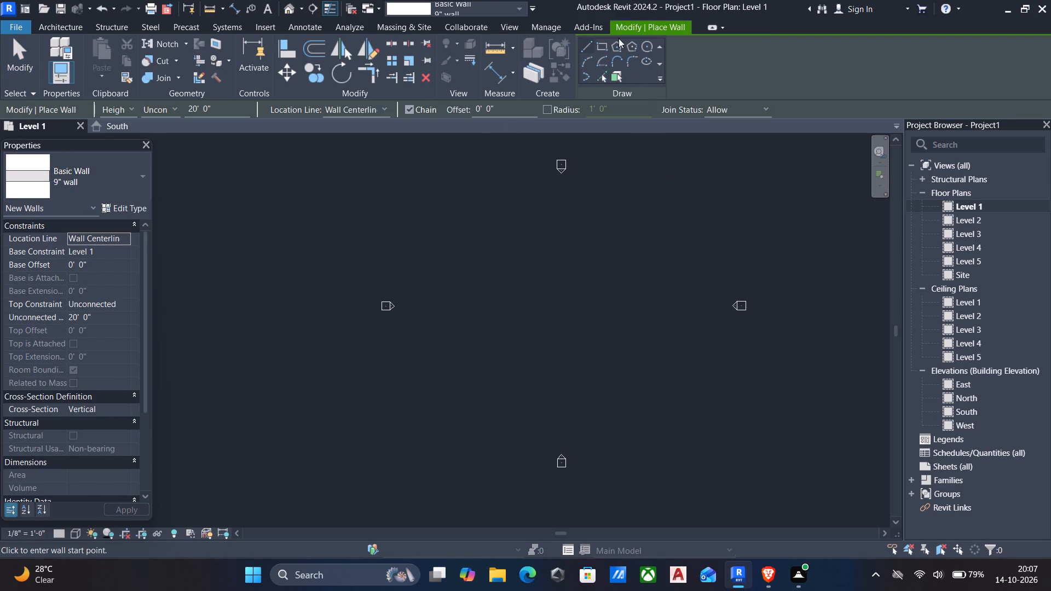
pyautogui.click(602, 48)
pyautogui.scroll(6, 522, 295)
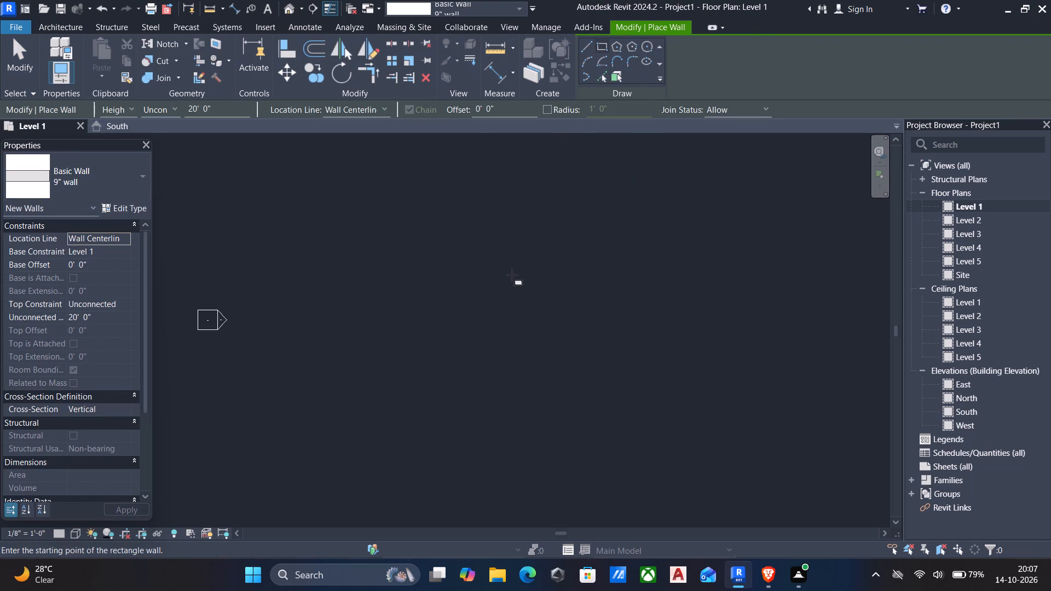
pyautogui.scroll(4, 512, 275)
pyautogui.click(161, 106)
pyautogui.click(164, 139)
pyautogui.scroll(-2, 380, 299)
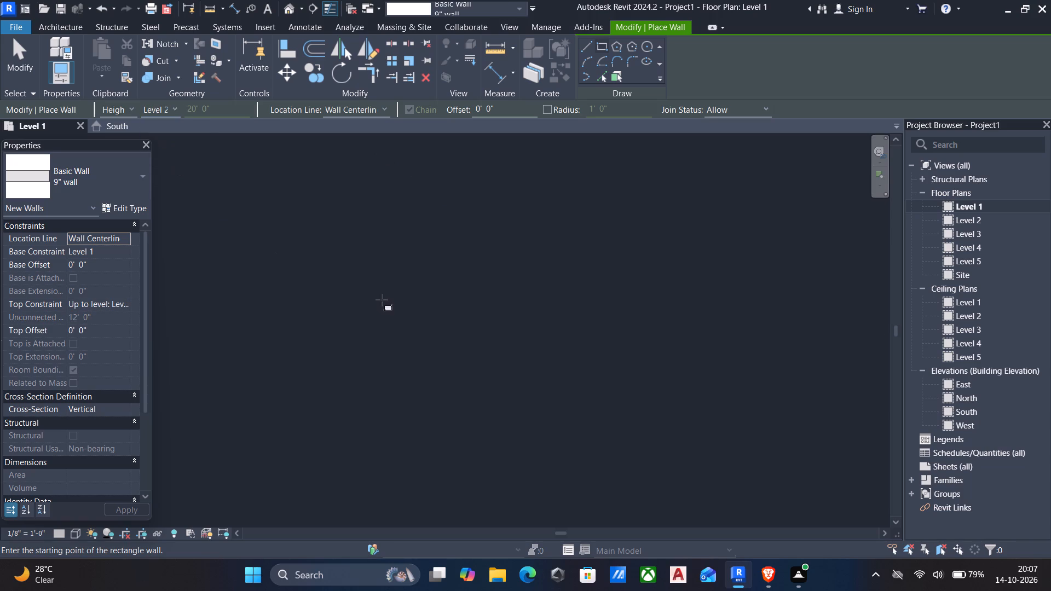
pyautogui.scroll(-3, 382, 300)
pyautogui.click(412, 235)
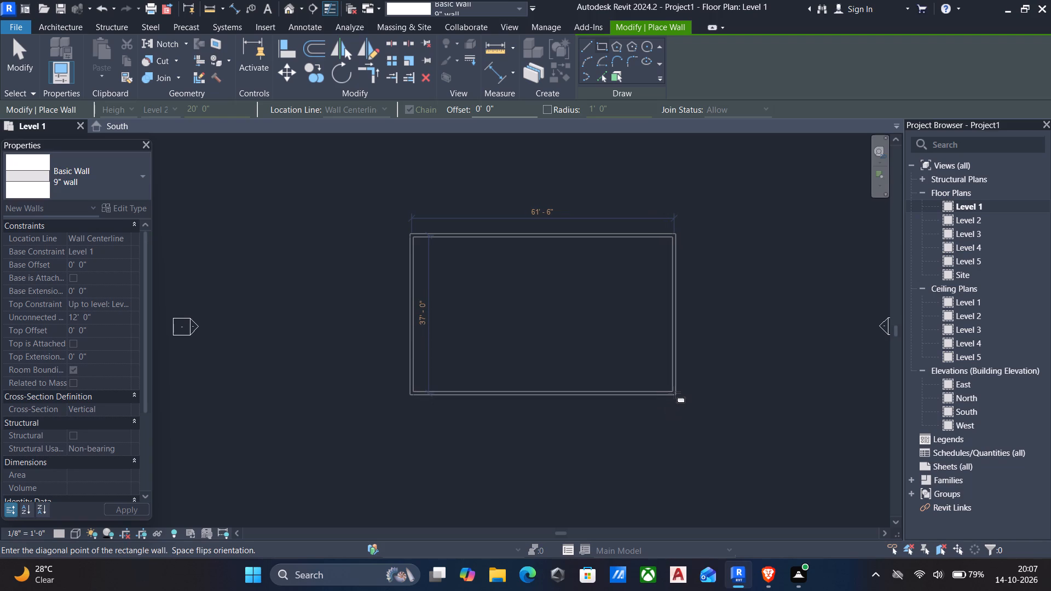
pyautogui.click(674, 392)
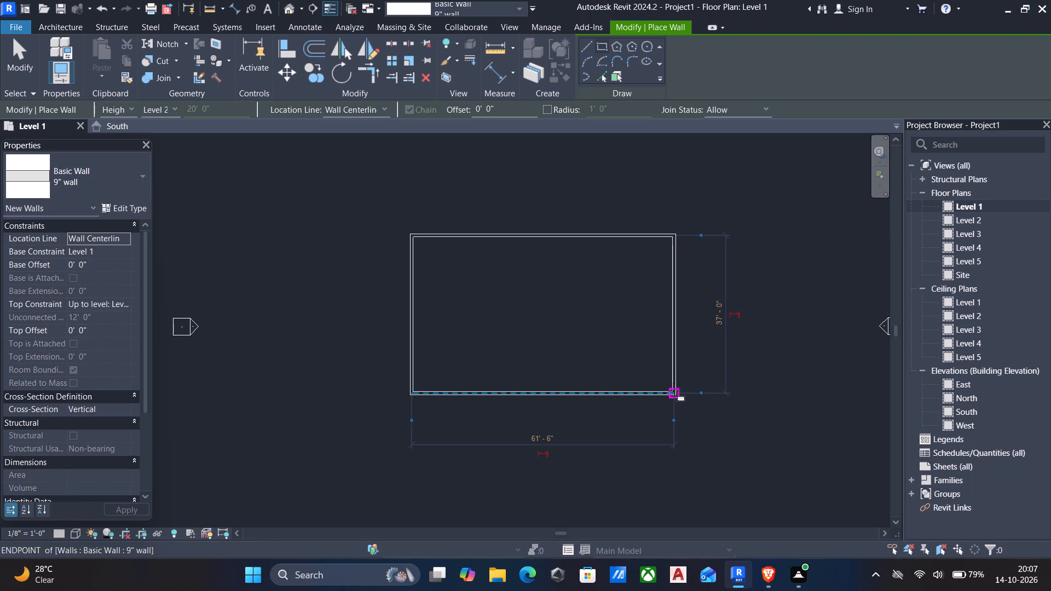
pyautogui.press('Escape')
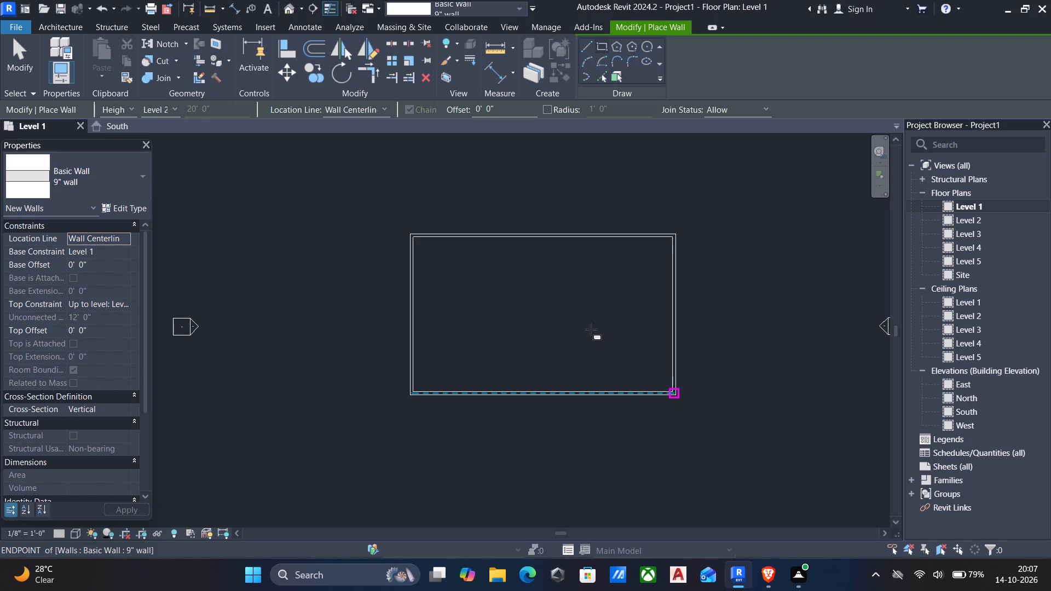
# Draw a straight 4.5" partition wall from the north exterior wall to the south exterior wall in the building's eastern part.
pyautogui.click(88, 179)
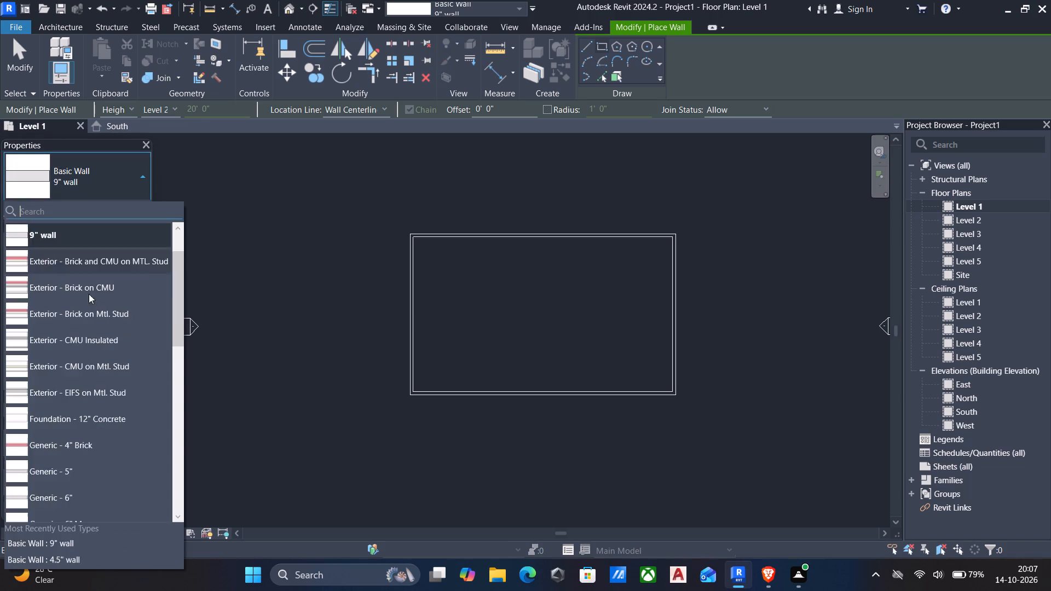
pyautogui.scroll(7, 82, 327)
pyautogui.click(48, 257)
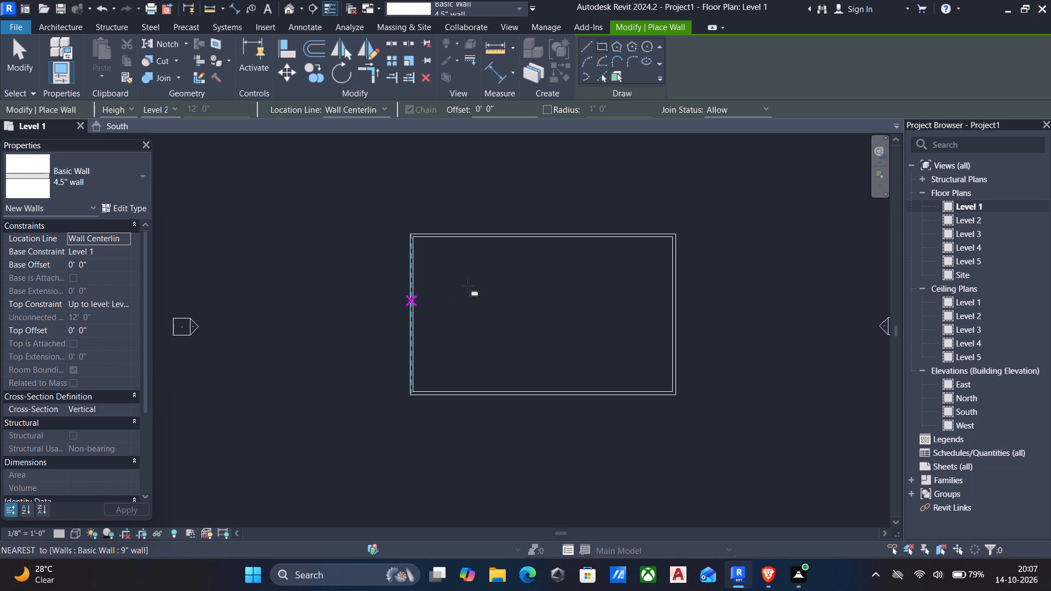
pyautogui.click(587, 236)
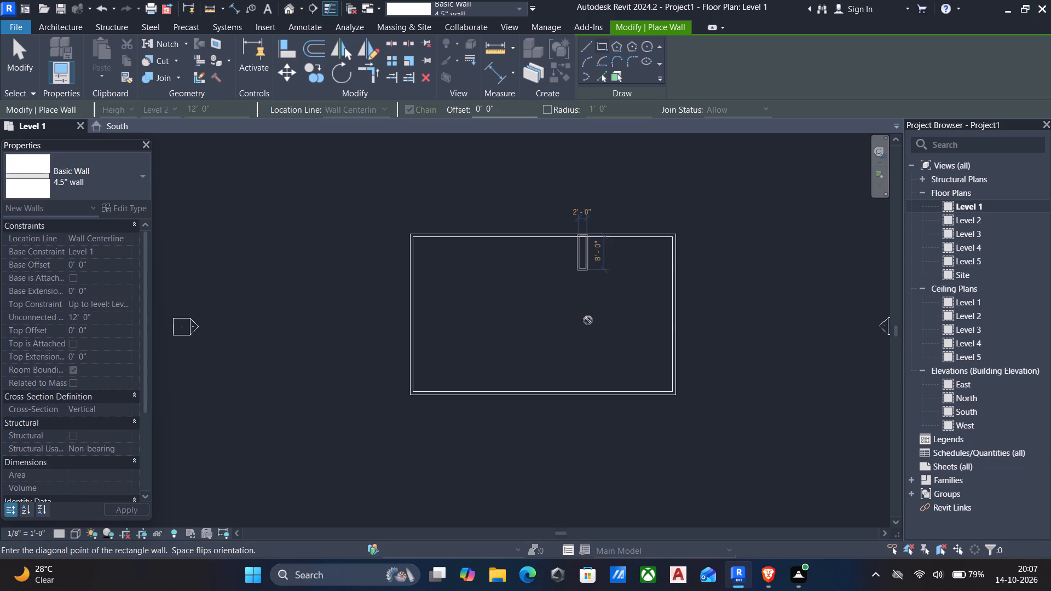
pyautogui.press('Escape')
pyautogui.click(590, 46)
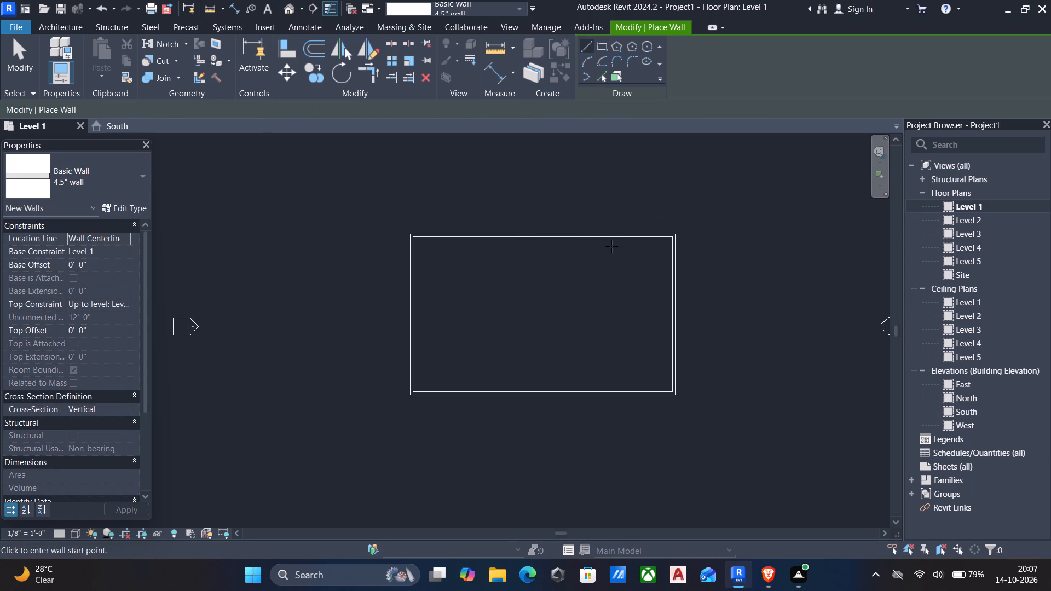
pyautogui.moveTo(601, 238); pyautogui.dragTo(597, 246)
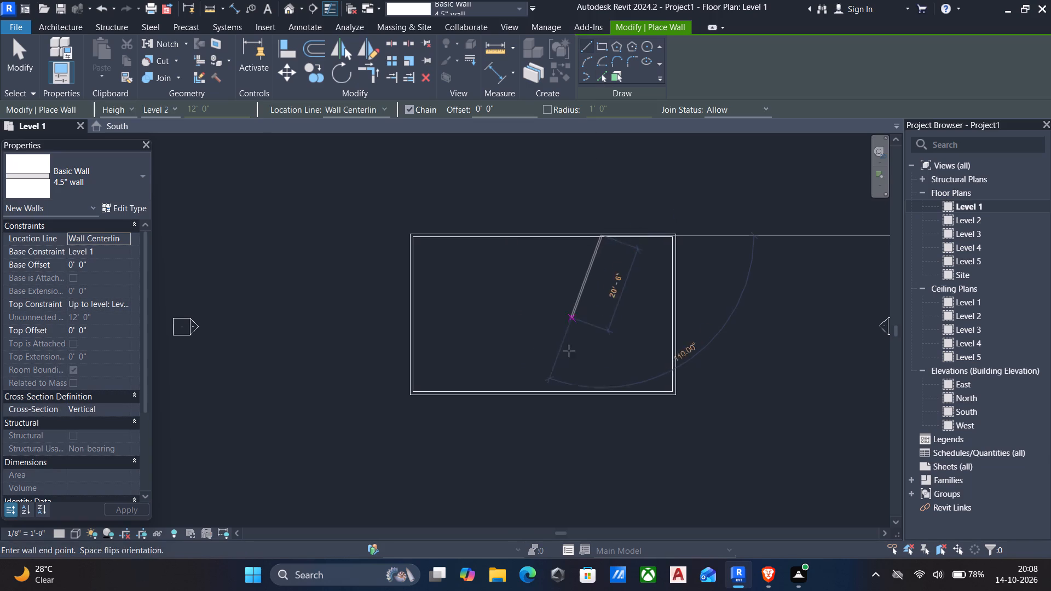
pyautogui.click(602, 393)
pyautogui.press('Escape')
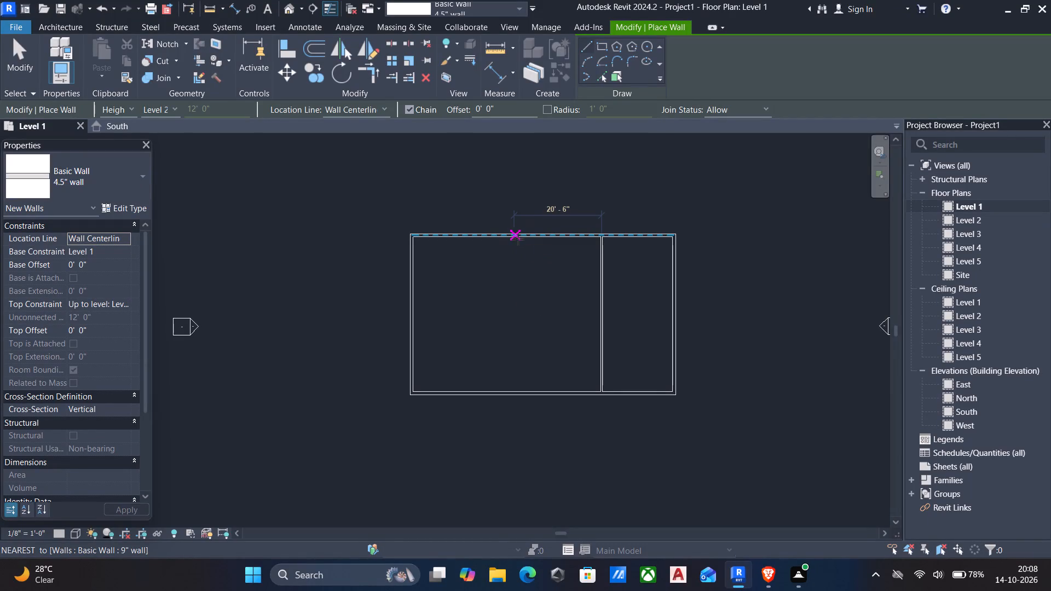
# Draw a stepped 4.5" partition from the north wall's middle, jogging west about 8'-6", and running south about 21'-7" to the south wall.
pyautogui.click(534, 239)
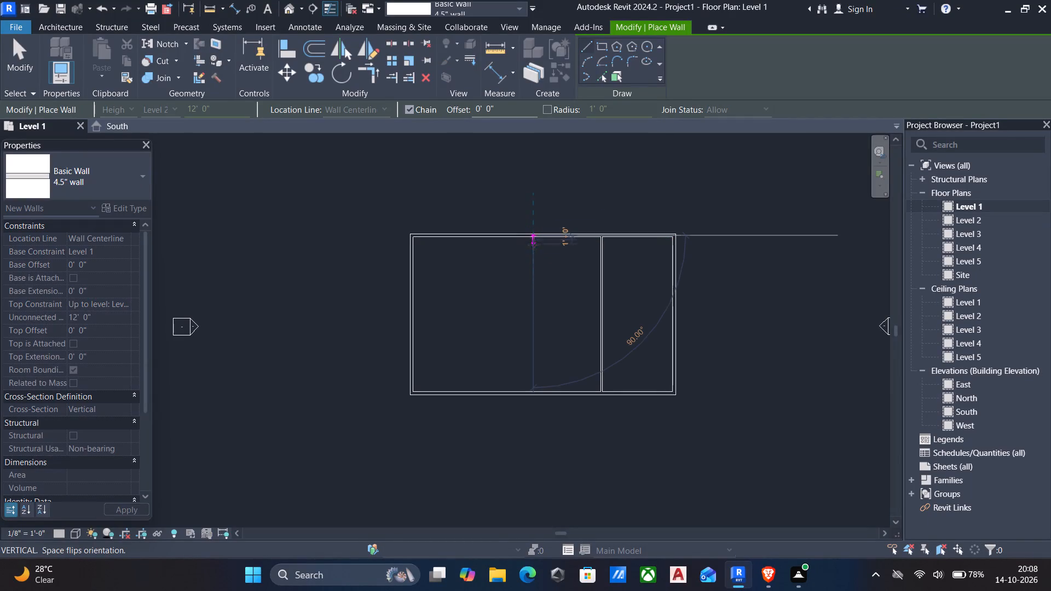
pyautogui.click(535, 298)
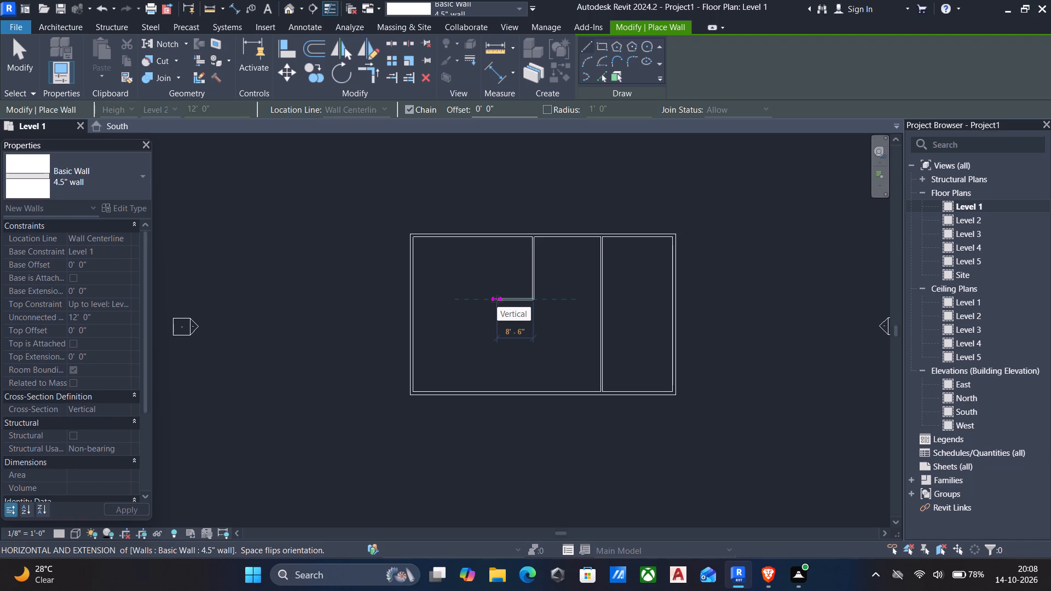
pyautogui.click(495, 301)
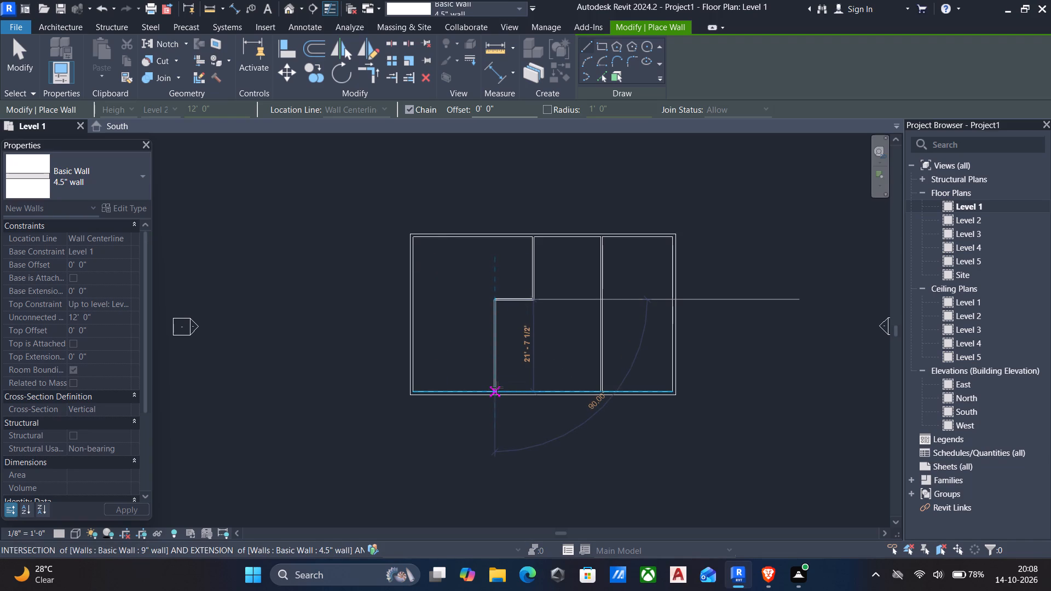
pyautogui.click(497, 387)
pyautogui.press('Escape')
pyautogui.press('`')
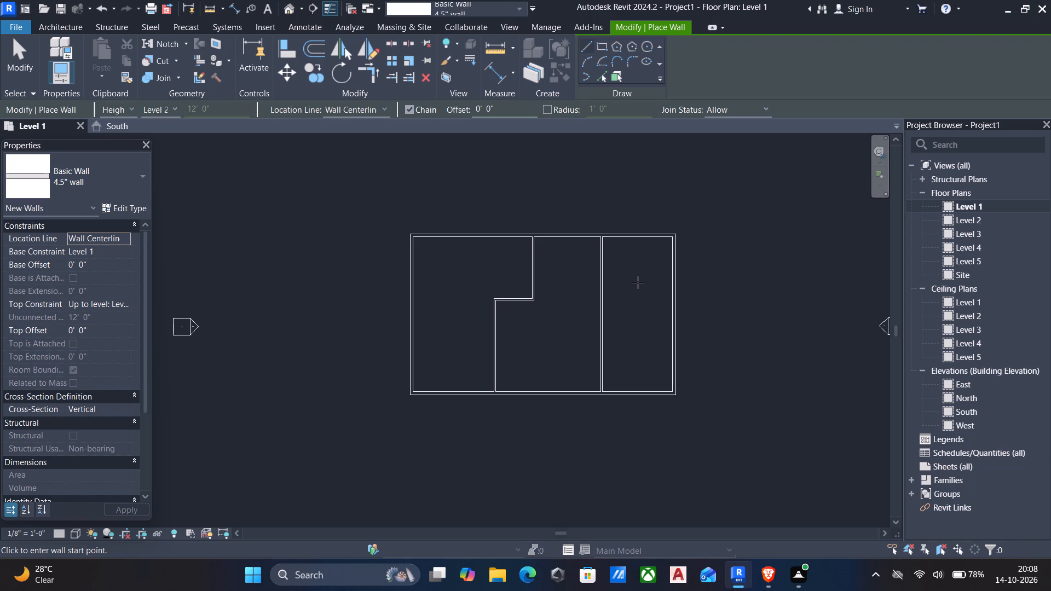
# Draw a horizontal 9" wall from the east exterior wall to the straight 4.5" partition, about 10' north of the south wall.
pyautogui.click(126, 185)
pyautogui.scroll(6, 71, 393)
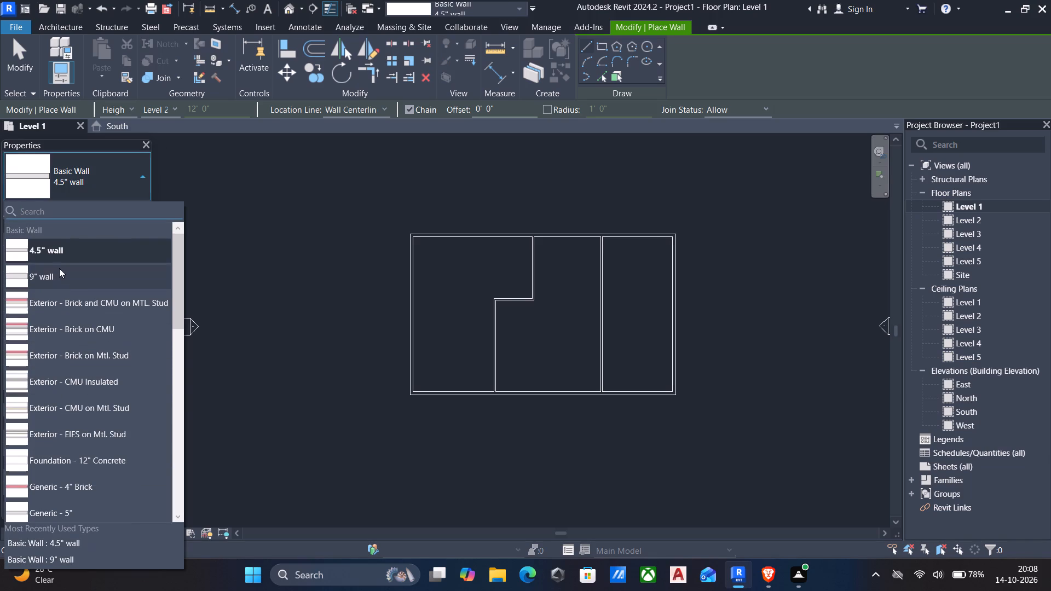
pyautogui.click(56, 281)
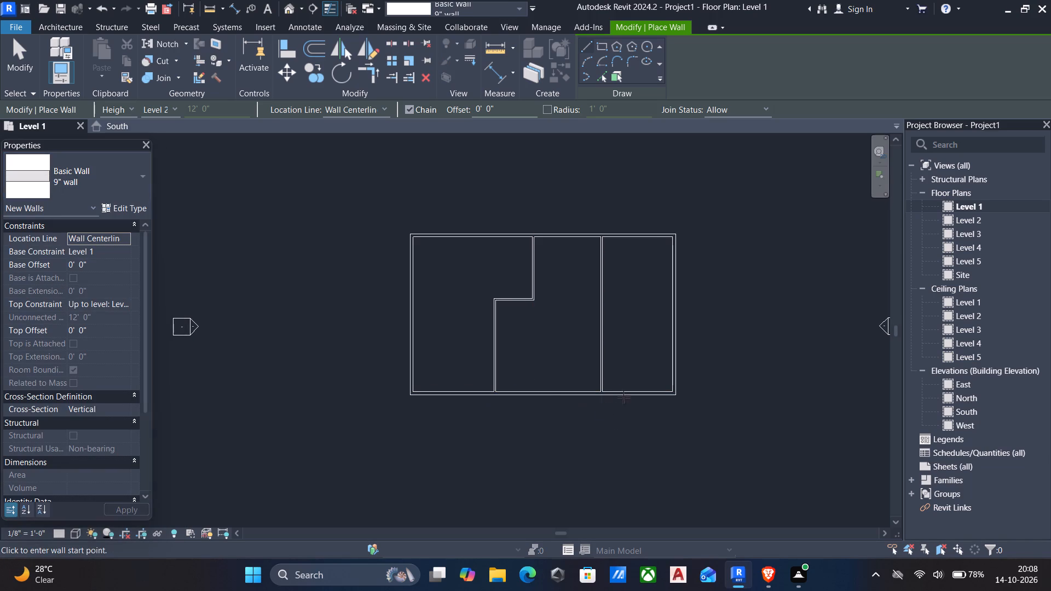
pyautogui.click(674, 351)
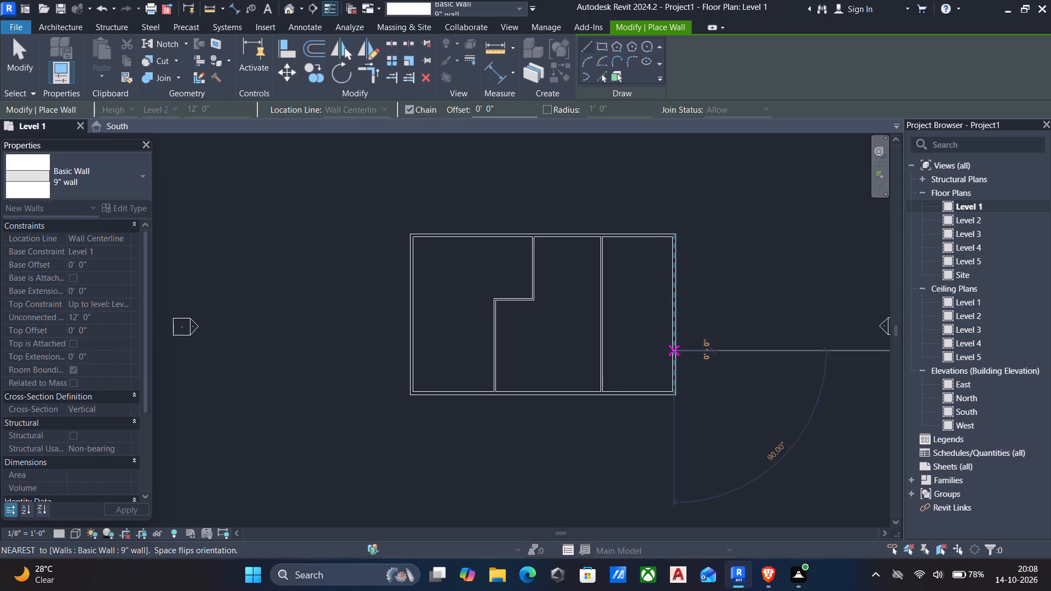
pyautogui.click(604, 348)
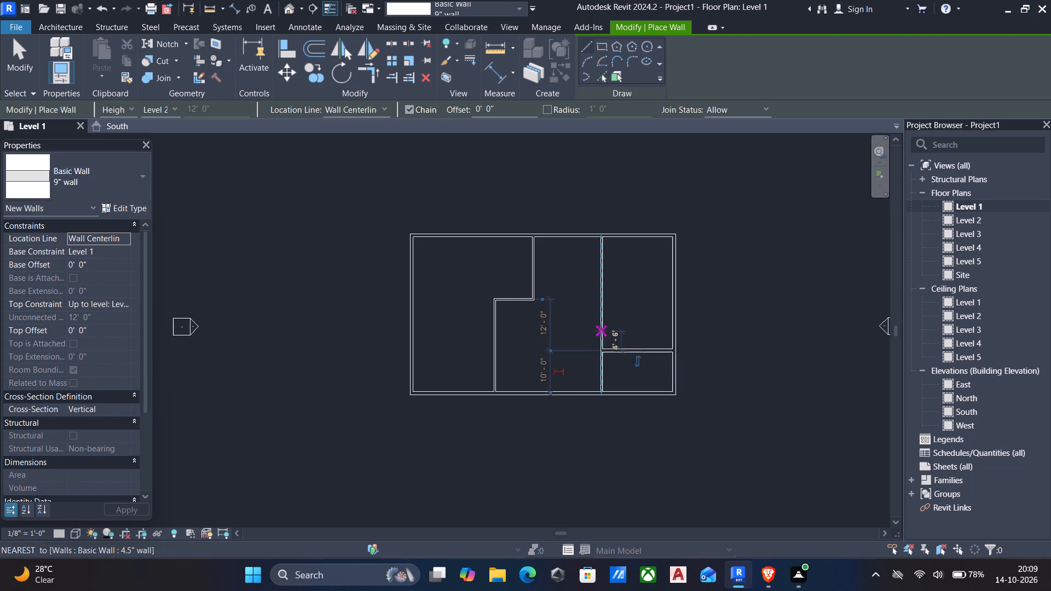
pyautogui.press('Escape')
pyautogui.press('Escape')
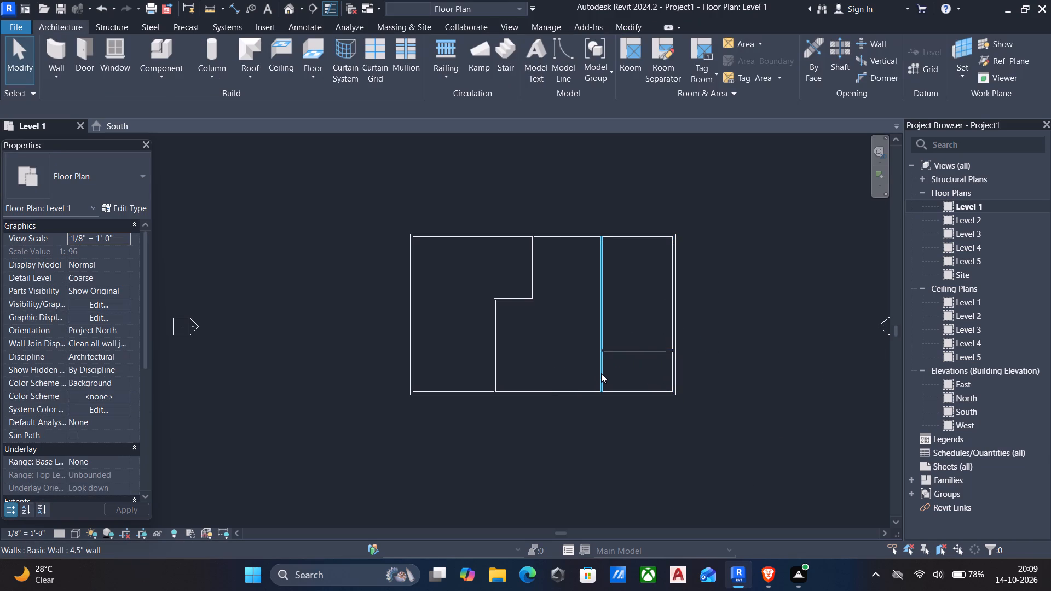
# Trim the straight 4.5" partition and the horizontal 9" wall to a corner, keeping the partition's northern part.
pyautogui.write('tr')
pyautogui.click(599, 328)
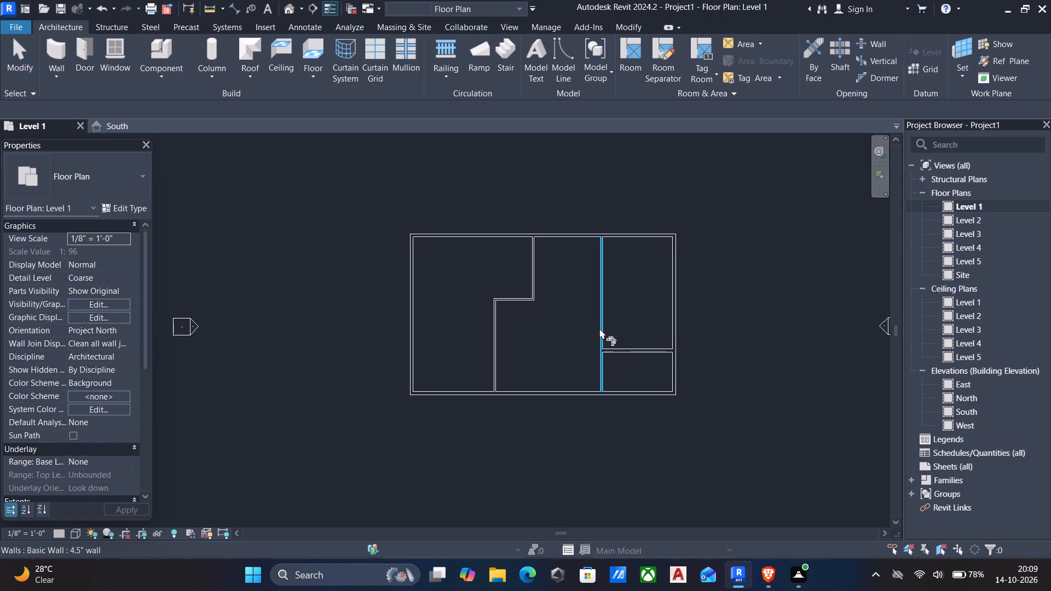
pyautogui.click(620, 347)
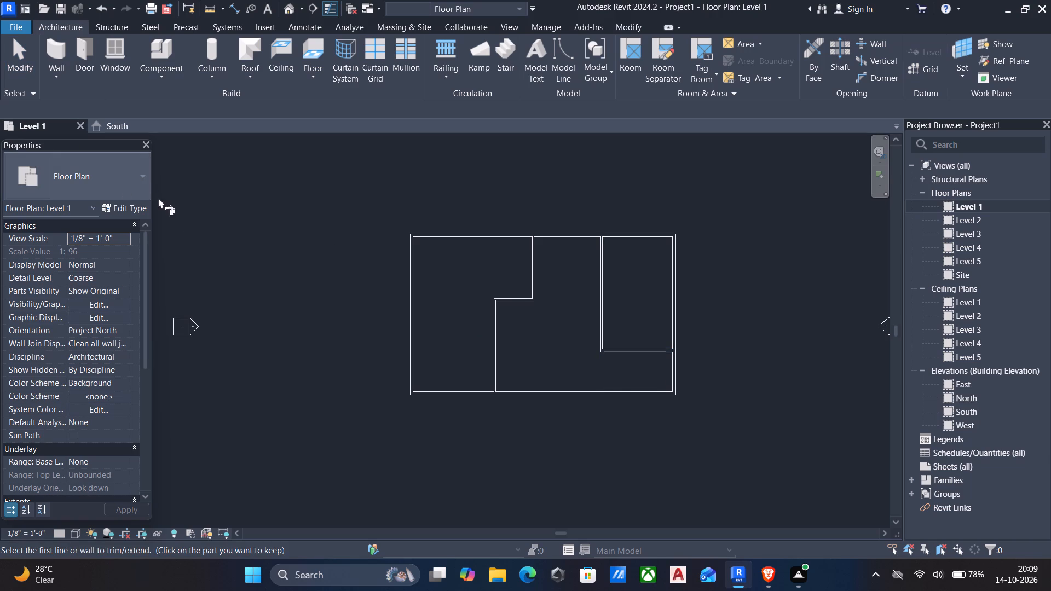
# Draw a vertical 9" wall about 9'-7 1/2" long from the trimmed partition corner south to the south exterior wall.
pyautogui.press('Escape')
pyautogui.press('w')
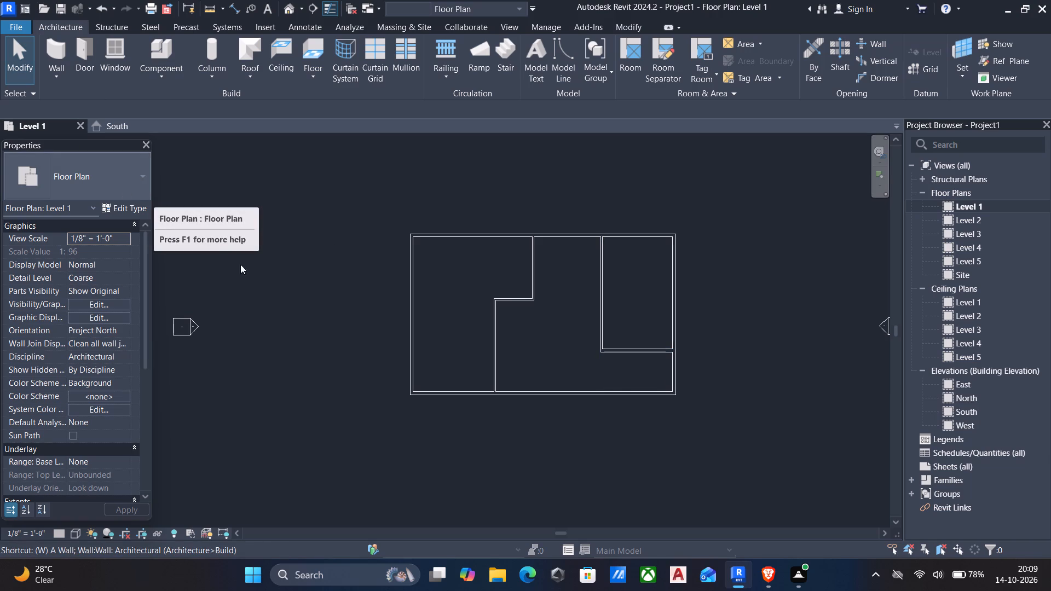
pyautogui.press('Escape')
pyautogui.write('wa')
pyautogui.scroll(5, 595, 380)
pyautogui.scroll(5, 624, 338)
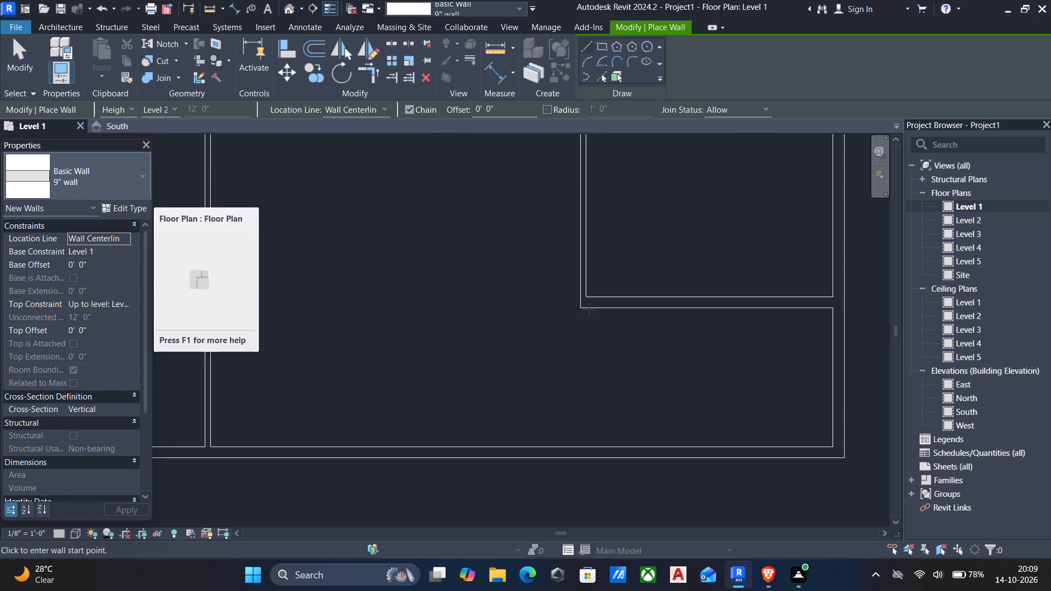
pyautogui.click(571, 309)
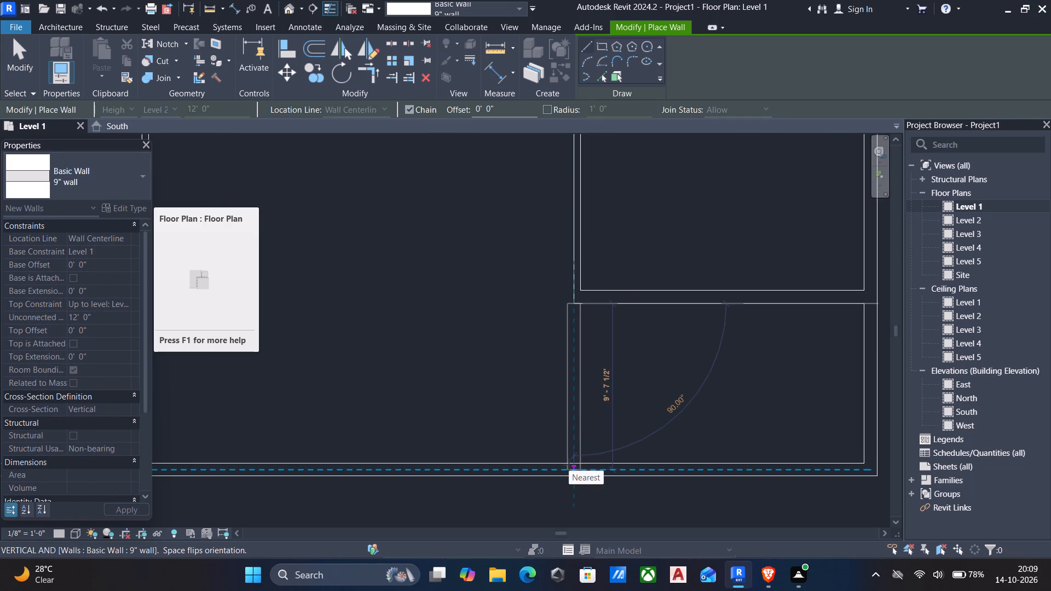
pyautogui.click(569, 465)
pyautogui.press('Escape')
pyautogui.press('Escape')
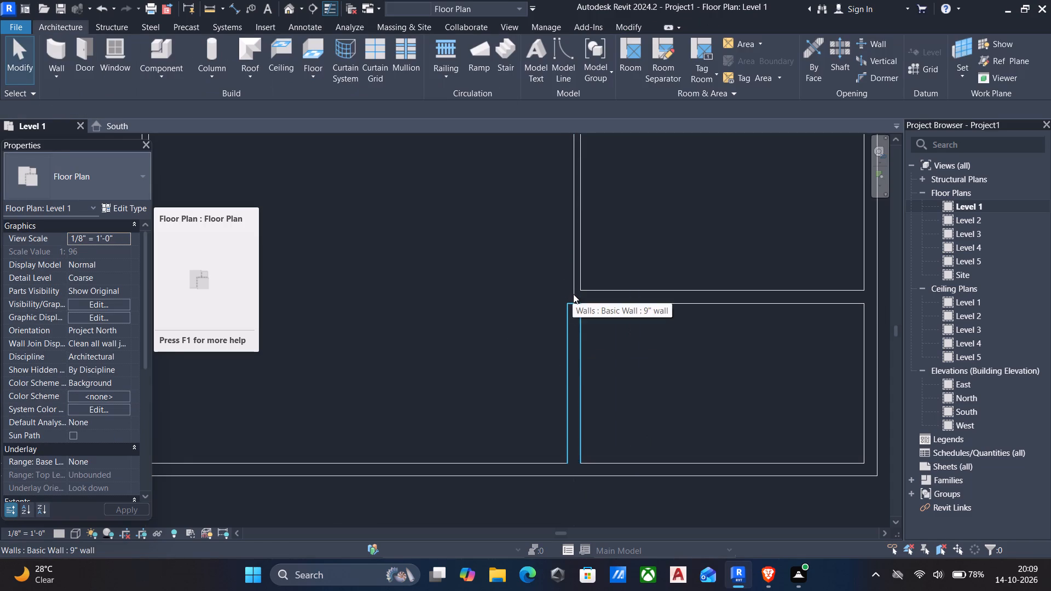
# Align the new vertical 9" wall's west face with the west face of the 4.5" partition north of it.
pyautogui.write('al')
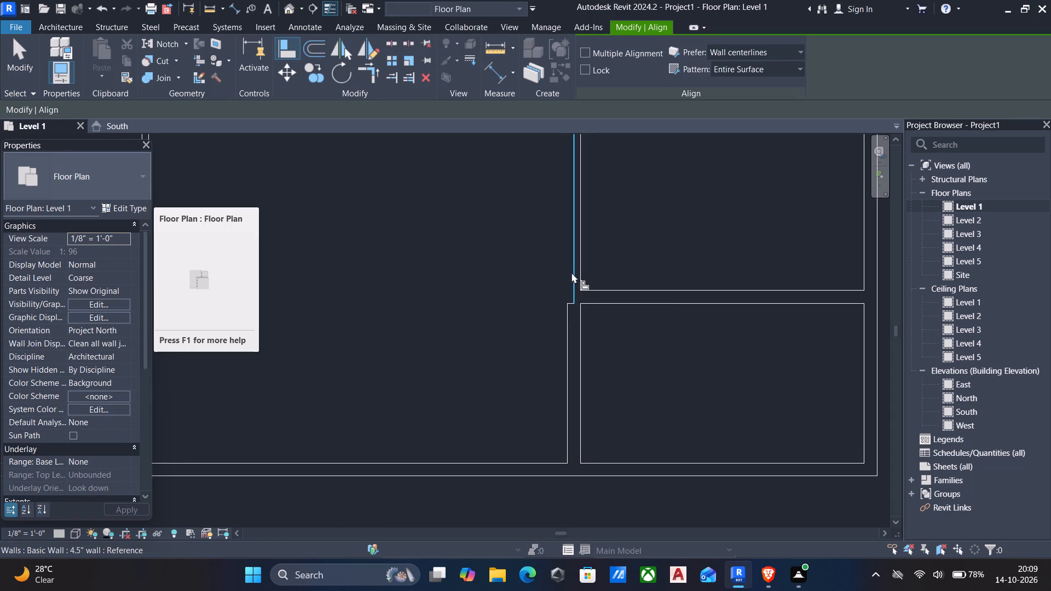
pyautogui.click(570, 274)
pyautogui.click(563, 339)
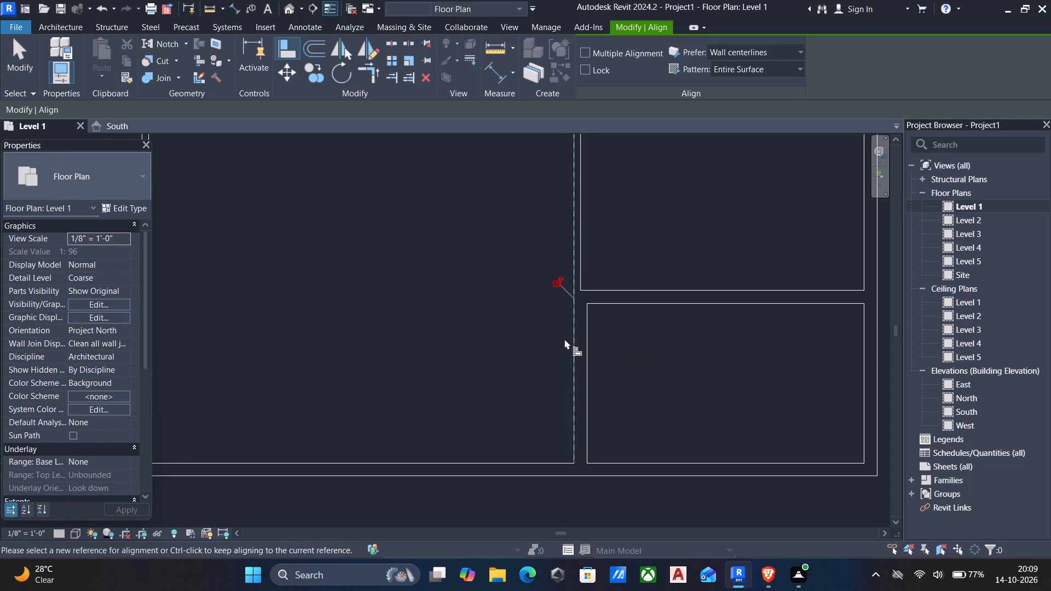
pyautogui.press('Escape')
pyautogui.scroll(-4, 598, 333)
pyautogui.press('Escape')
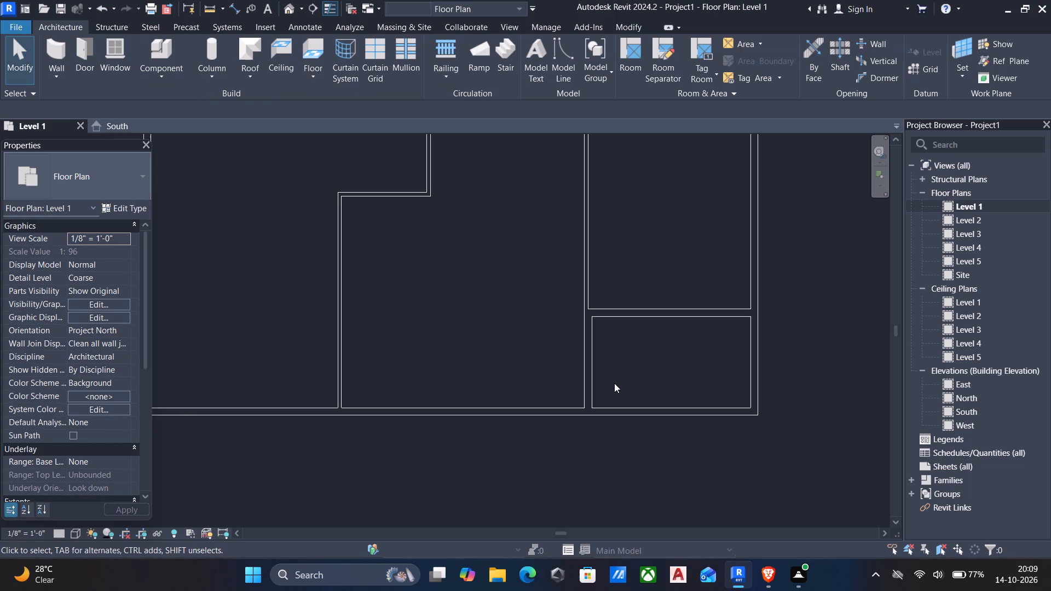
# Split the south exterior wall about 12' from the east wall, and the east wall about 7' from the south wall.
pyautogui.press('s')
pyautogui.press('l')
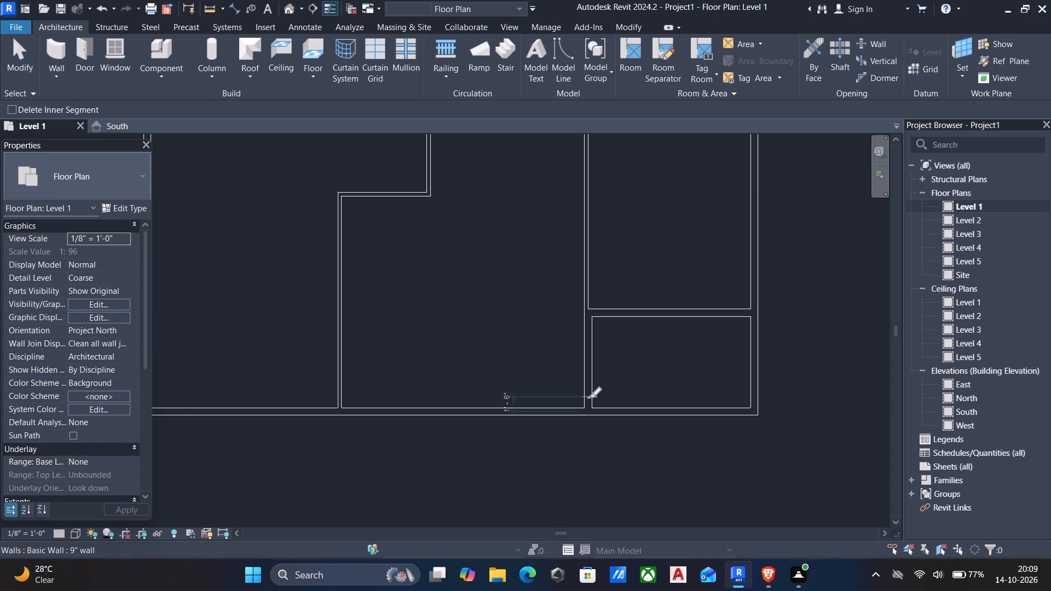
pyautogui.click(636, 411)
pyautogui.click(755, 344)
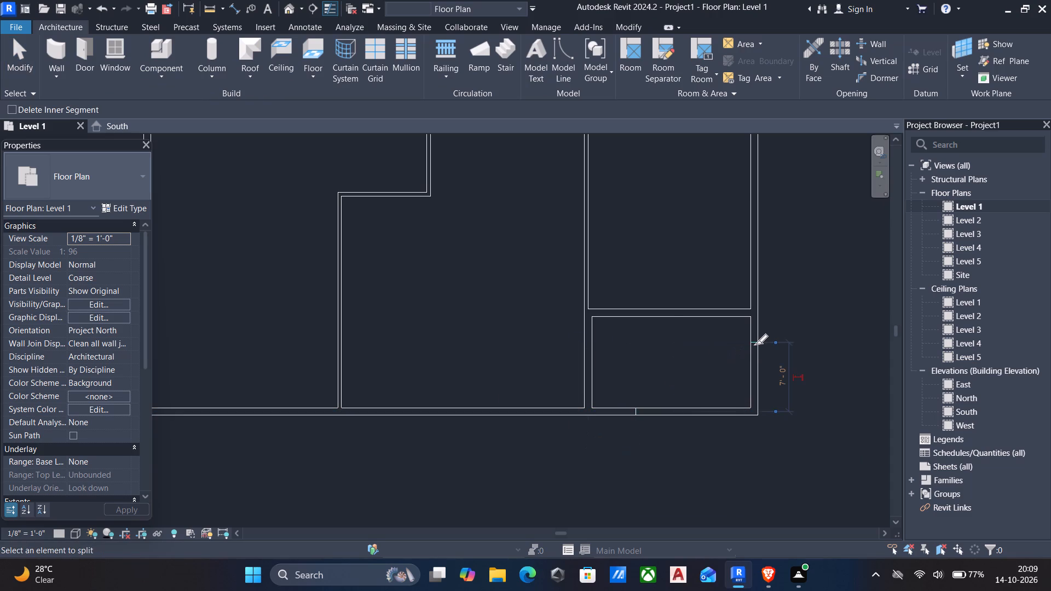
pyautogui.press('Escape')
pyautogui.press('Escape')
# Trim the south wall to the vertical 9" wall and the east wall to the horizontal 9" wall, forming two outer corners.
pyautogui.write('tr')
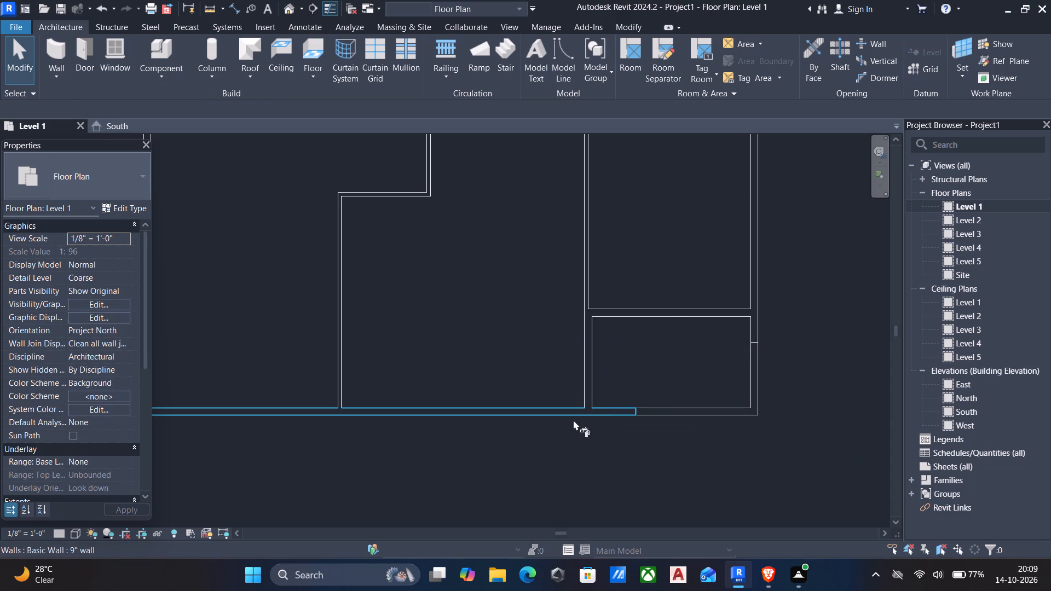
pyautogui.moveTo(525, 408); pyautogui.dragTo(533, 405)
pyautogui.click(590, 367)
pyautogui.click(752, 260)
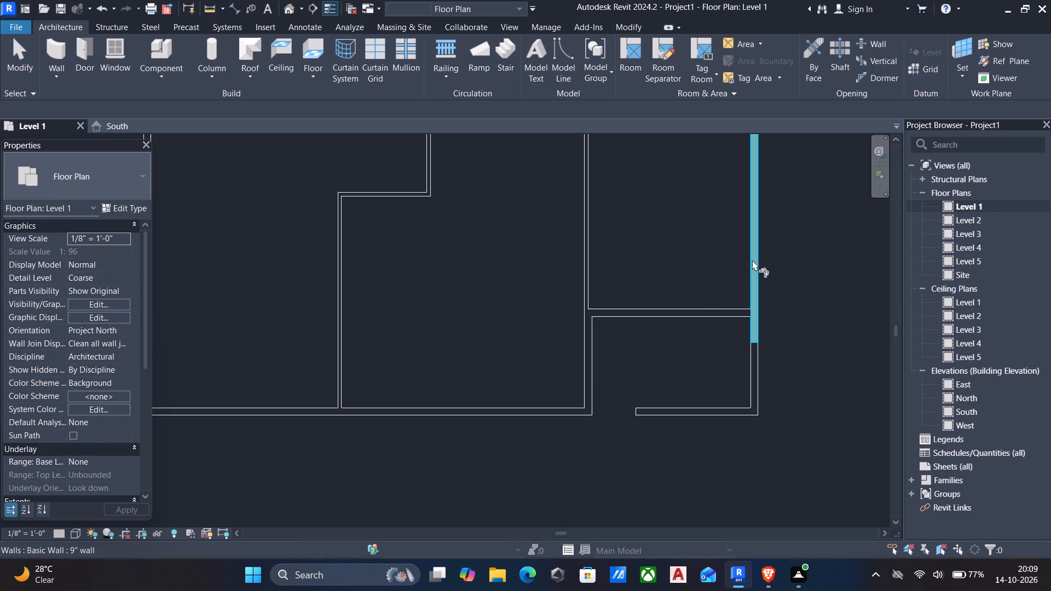
pyautogui.click(702, 318)
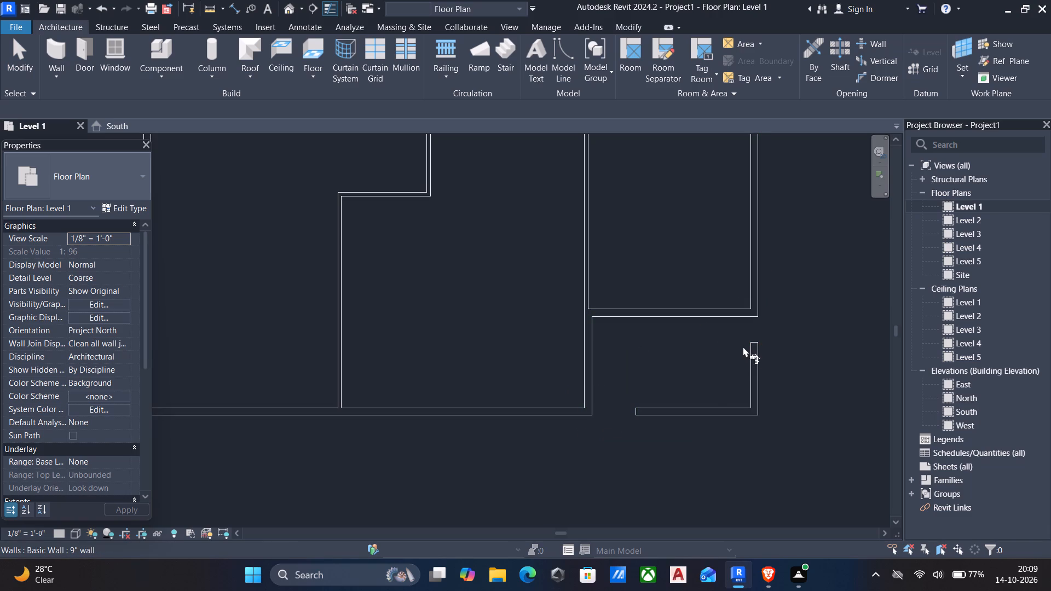
pyautogui.press('Escape')
# Delete the leftover L-shaped wall pieces at the building's southeast corner.
pyautogui.moveTo(838, 483); pyautogui.dragTo(660, 402)
pyautogui.press('Delete')
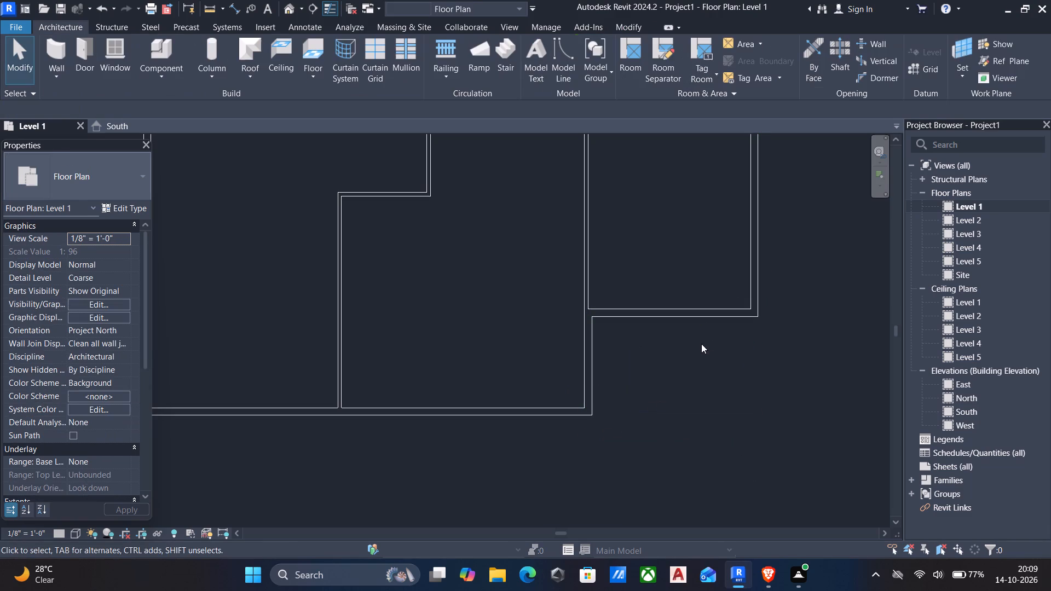
# Nudge the horizontal 9" wall southward until it sits a little under 9' from the south exterior wall.
pyautogui.click(719, 313)
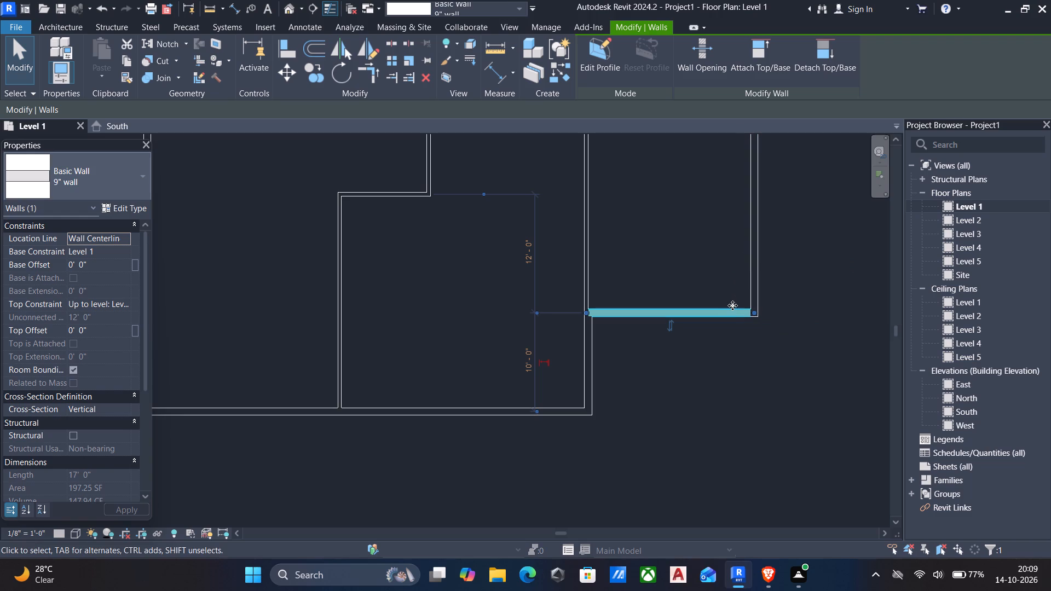
pyautogui.press('Down')
pyautogui.press('Down')
pyautogui.press('Down')
pyautogui.press('Down')
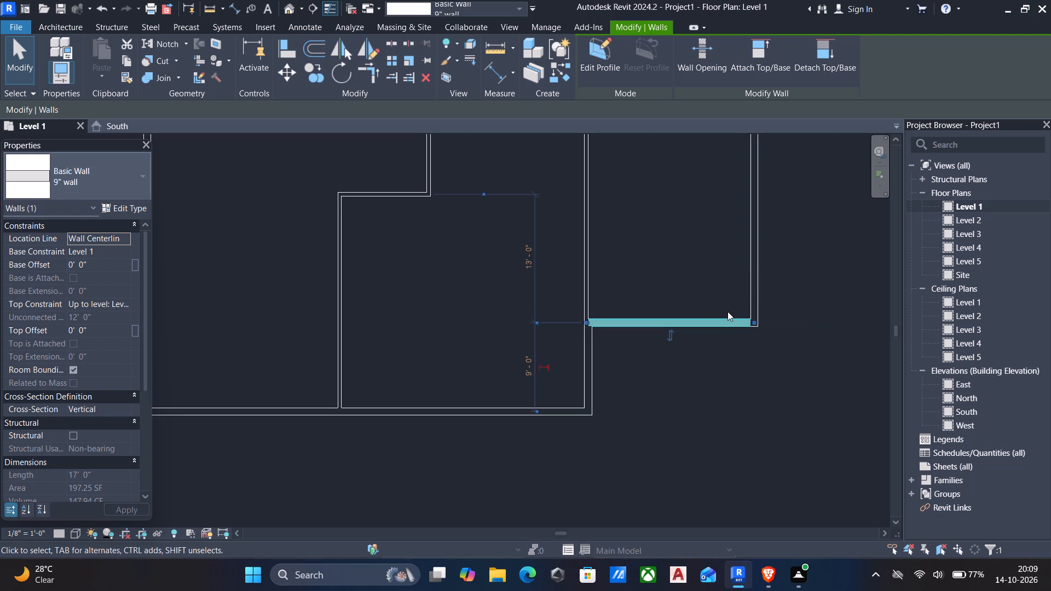
pyautogui.press('Down')
# Extend the east exterior wall's southern end past the horizontal 9" wall, making it 43'-6" long.
pyautogui.click(753, 304)
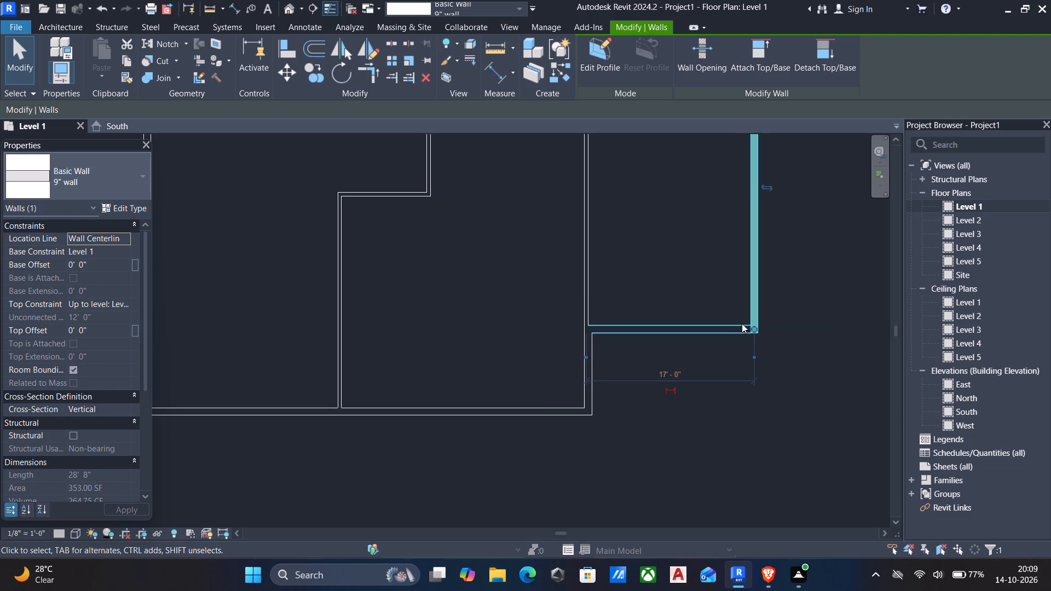
pyautogui.moveTo(750, 330); pyautogui.dragTo(749, 474)
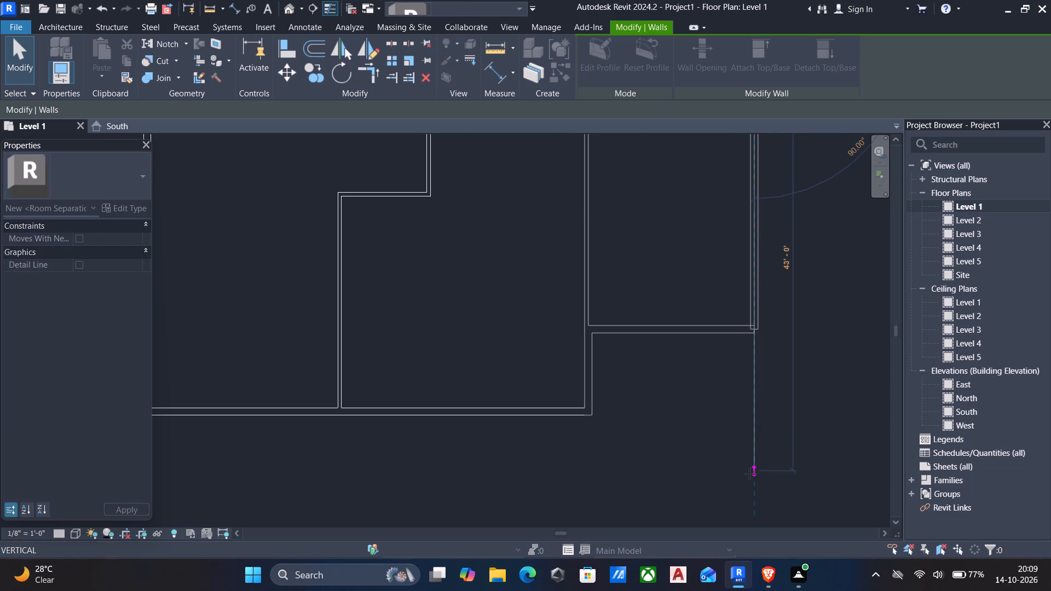
pyautogui.moveTo(749, 474); pyautogui.dragTo(753, 474)
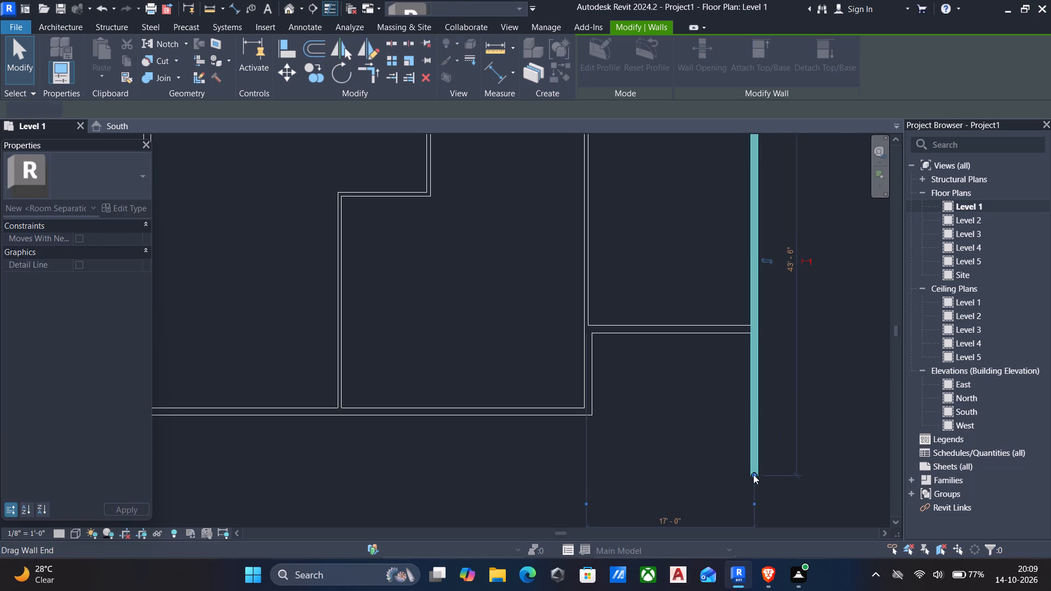
pyautogui.moveTo(683, 475); pyautogui.dragTo(705, 447, button='middle')
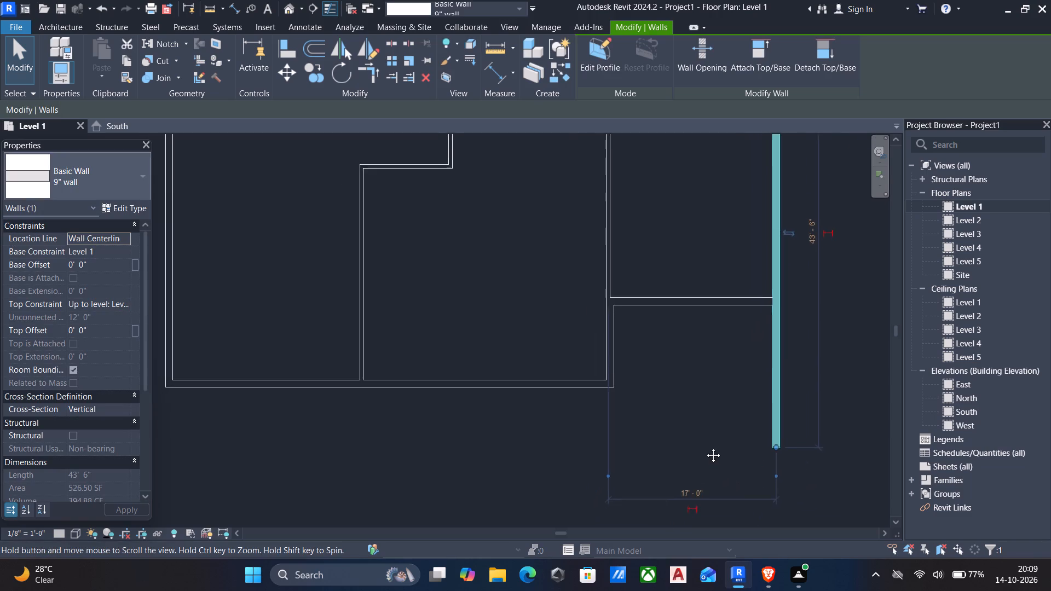
pyautogui.moveTo(705, 447); pyautogui.dragTo(706, 445, button='middle')
pyautogui.scroll(-4, 706, 445)
pyautogui.press('Escape')
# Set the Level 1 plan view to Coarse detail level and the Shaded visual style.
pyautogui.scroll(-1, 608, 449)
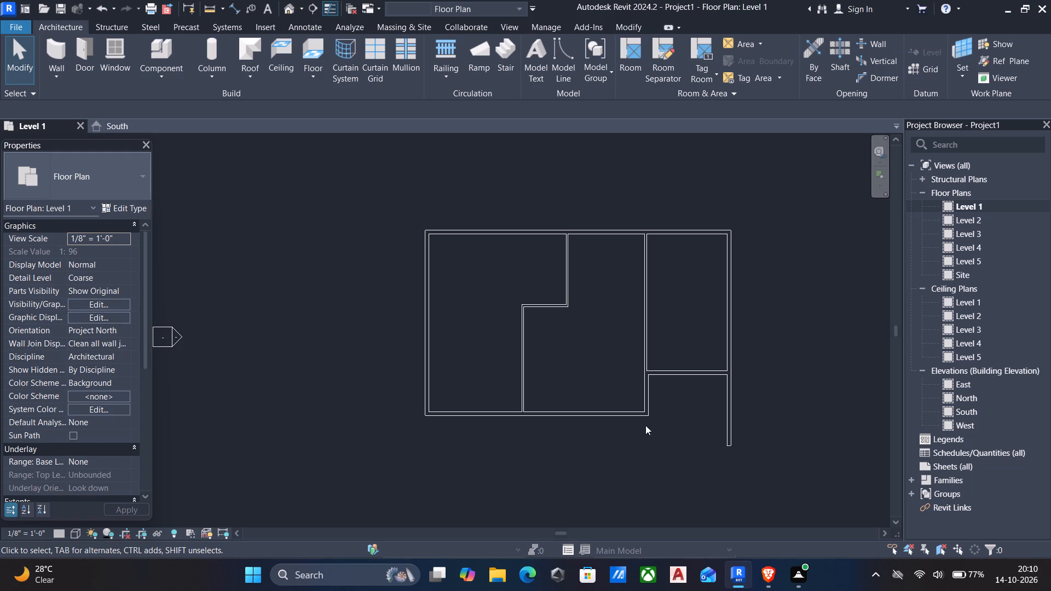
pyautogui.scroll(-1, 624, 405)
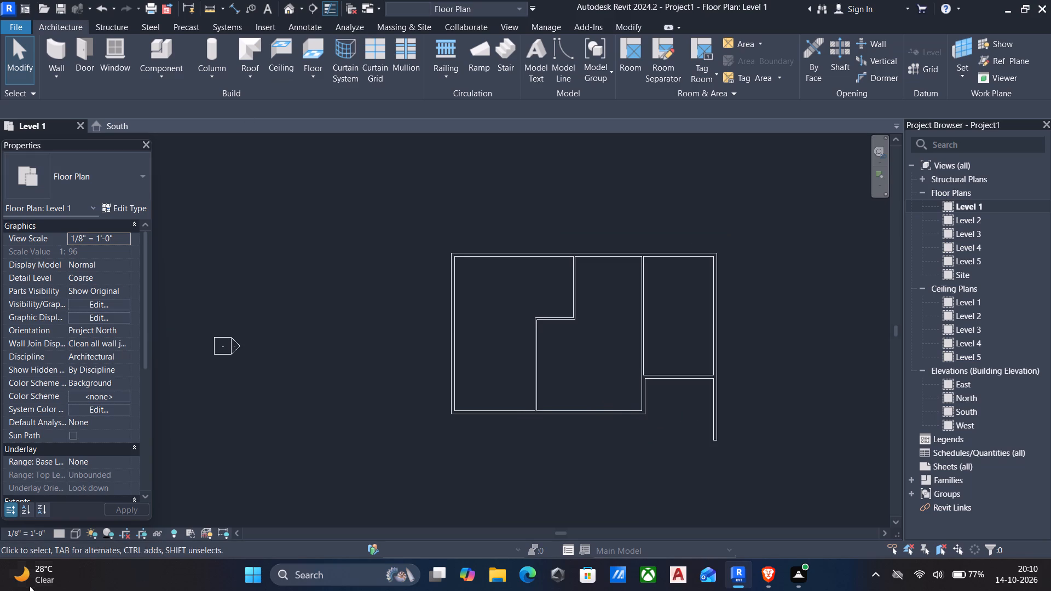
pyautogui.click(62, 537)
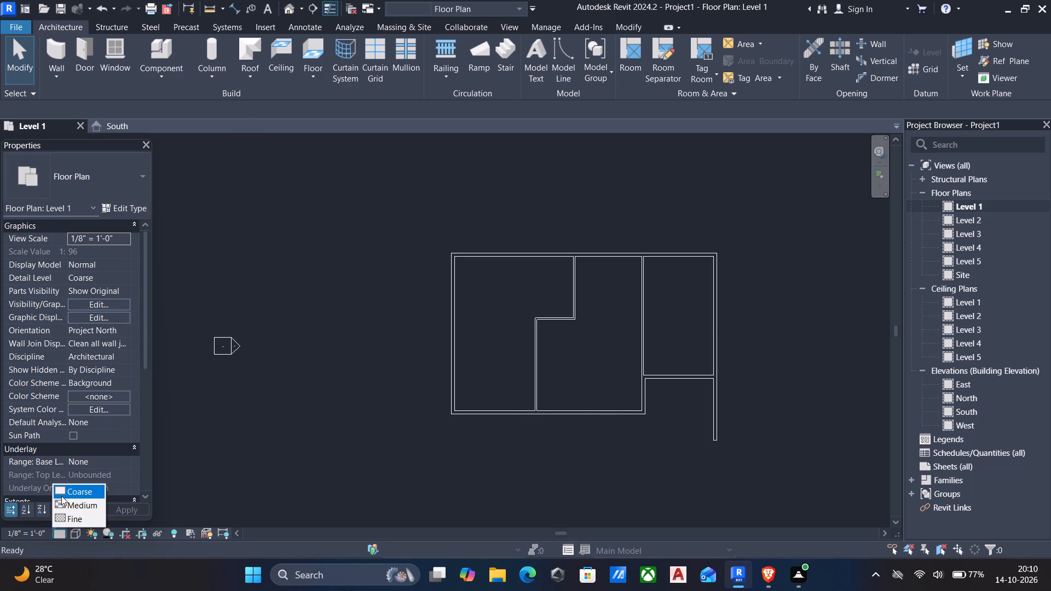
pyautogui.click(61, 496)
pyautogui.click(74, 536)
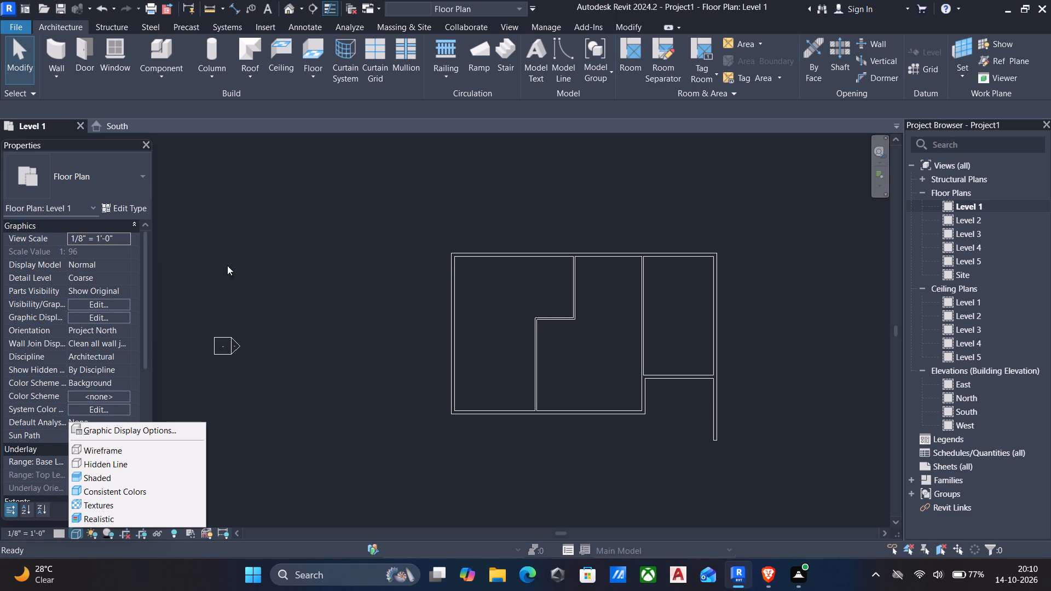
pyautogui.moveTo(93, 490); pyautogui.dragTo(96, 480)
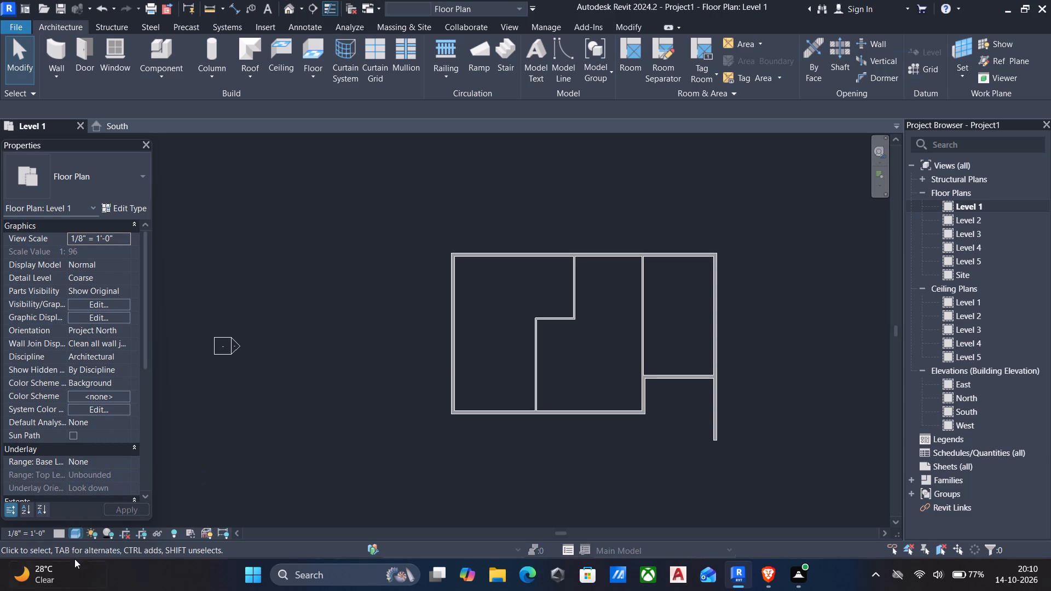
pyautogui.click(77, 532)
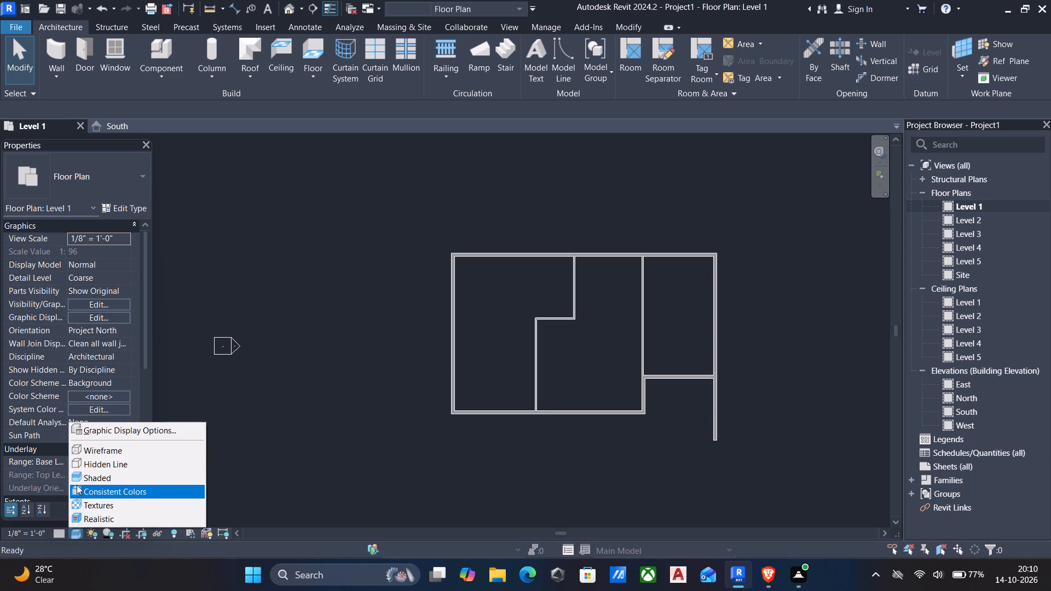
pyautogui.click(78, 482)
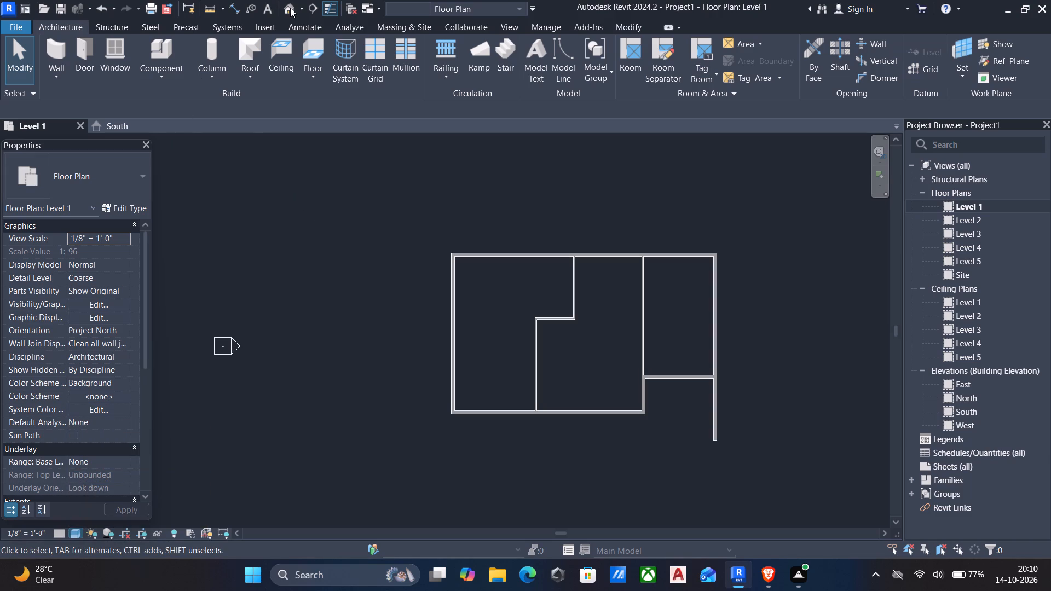
# Open the default 3D view and set its visual style to Shaded to inspect the walls.
pyautogui.click(290, 8)
pyautogui.scroll(3, 406, 408)
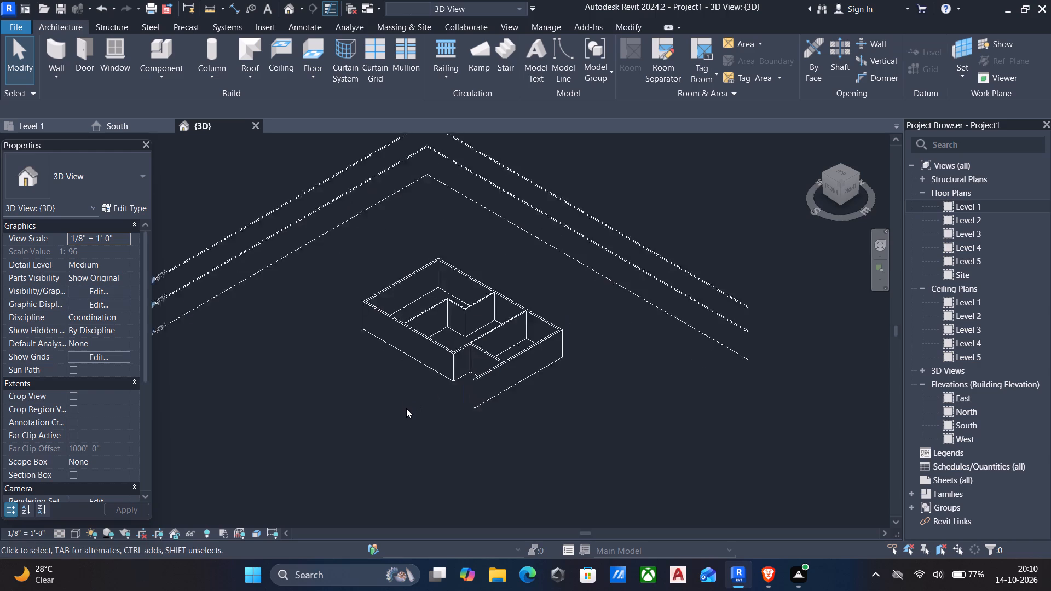
pyautogui.scroll(1, 406, 408)
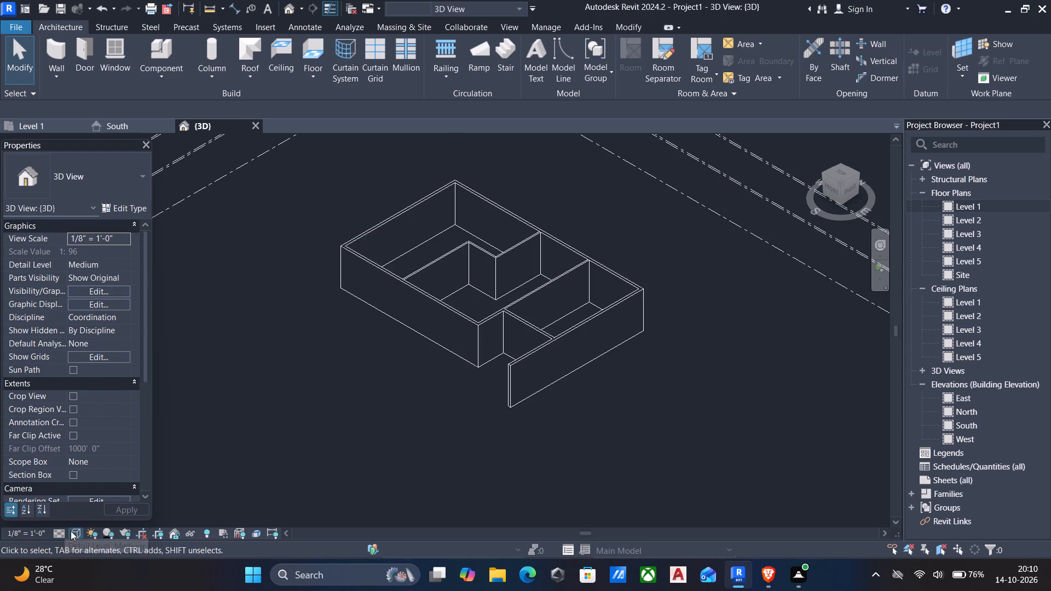
pyautogui.click(71, 531)
pyautogui.click(91, 478)
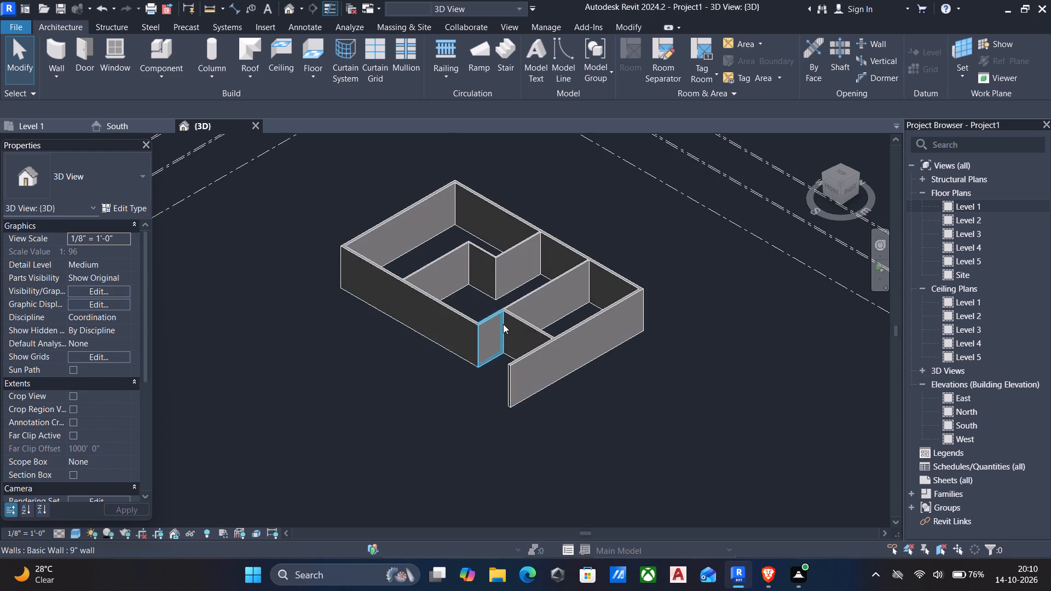
pyautogui.scroll(5, 503, 324)
pyautogui.scroll(-5, 503, 324)
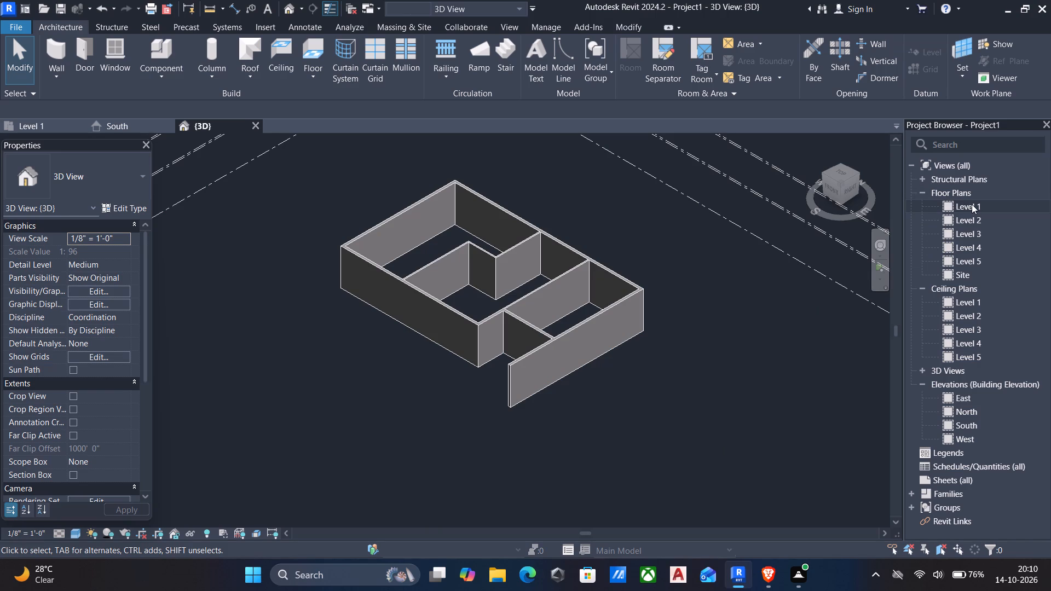
# Return to the Level 1 floor plan and set its visual style to Wireframe.
pyautogui.doubleClick(972, 204)
pyautogui.moveTo(656, 342); pyautogui.dragTo(651, 309, button='middle')
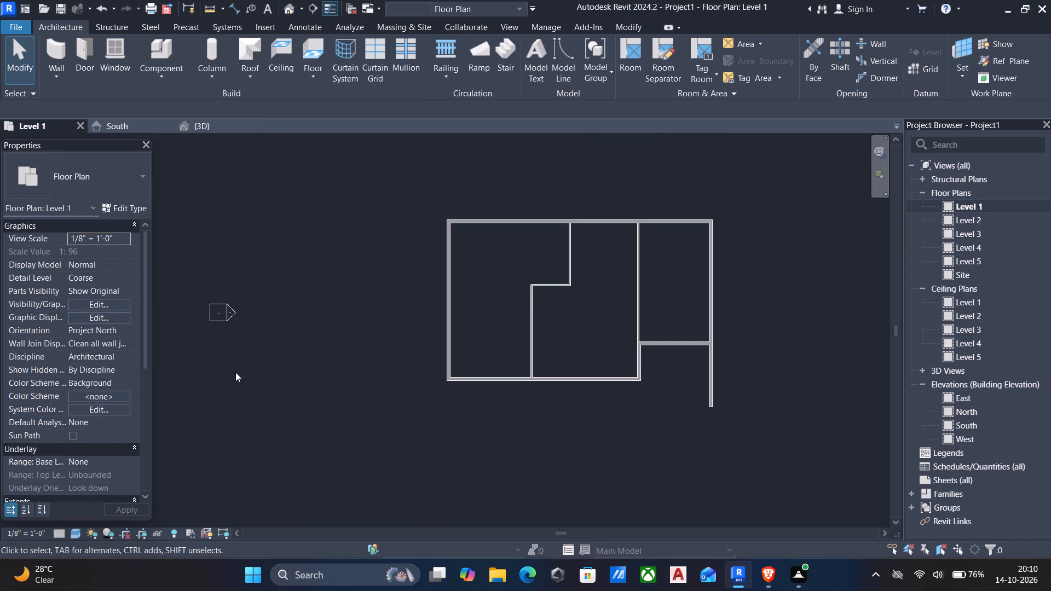
pyautogui.click(73, 534)
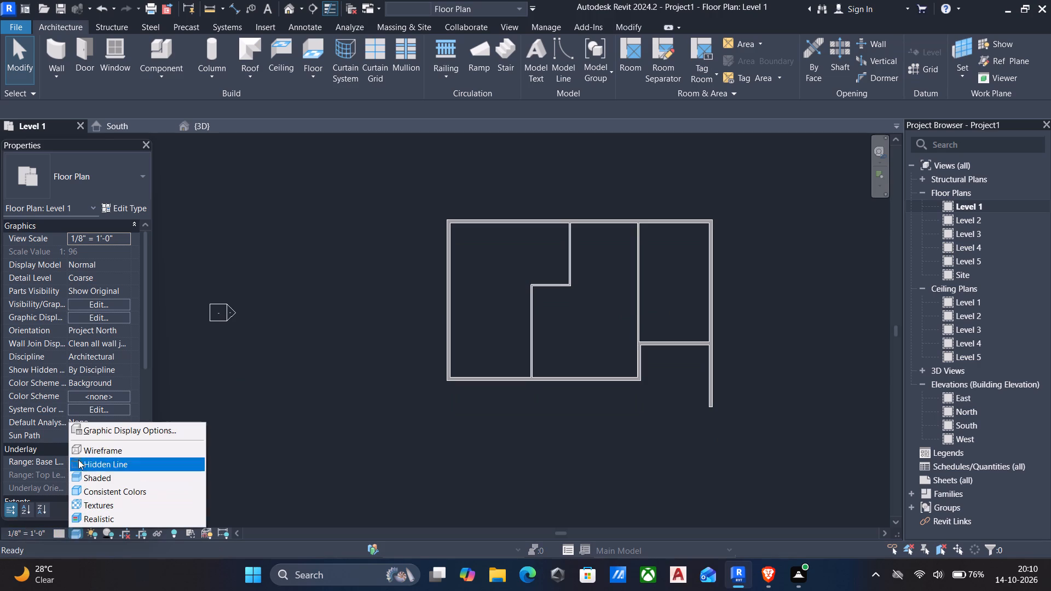
pyautogui.click(85, 442)
pyautogui.click(80, 448)
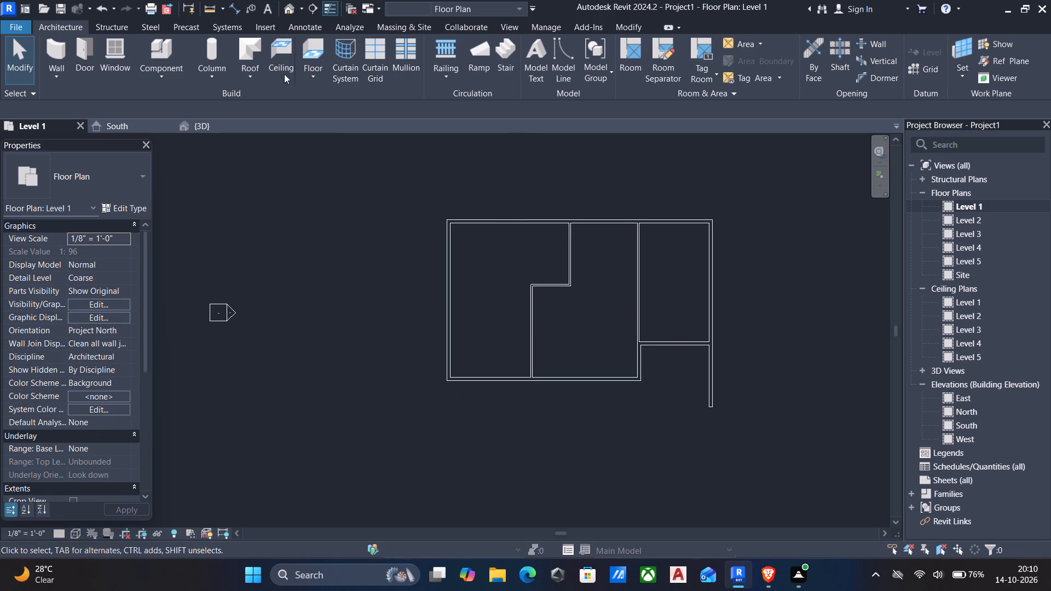
# Start an architectural floor and duplicate the Generic - 12" floor type as 6" floor.
pyautogui.click(310, 77)
pyautogui.click(348, 105)
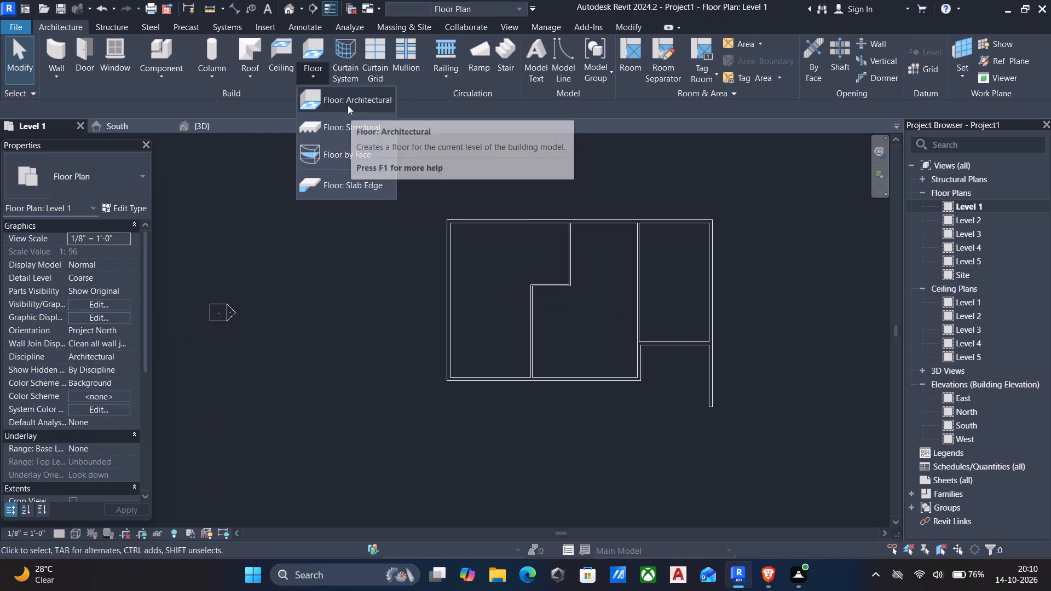
pyautogui.click(140, 221)
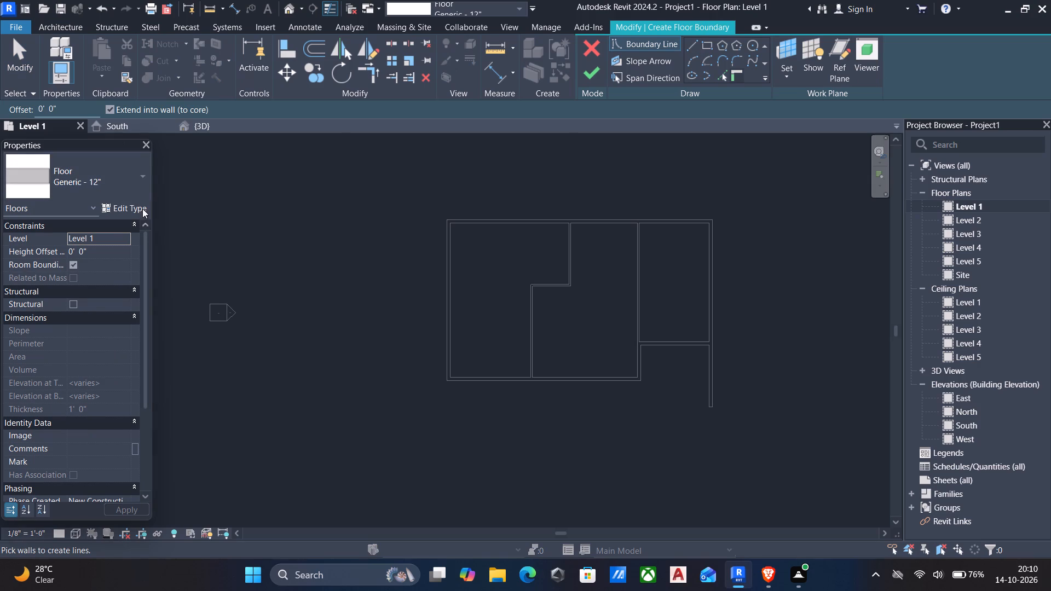
pyautogui.click(138, 205)
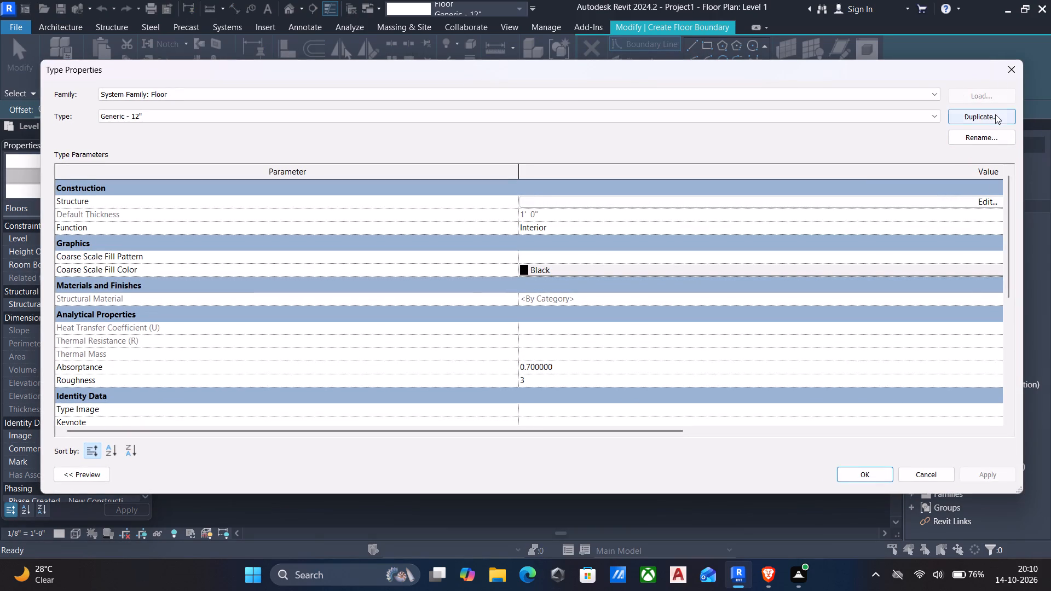
pyautogui.click(995, 114)
pyautogui.press('6')
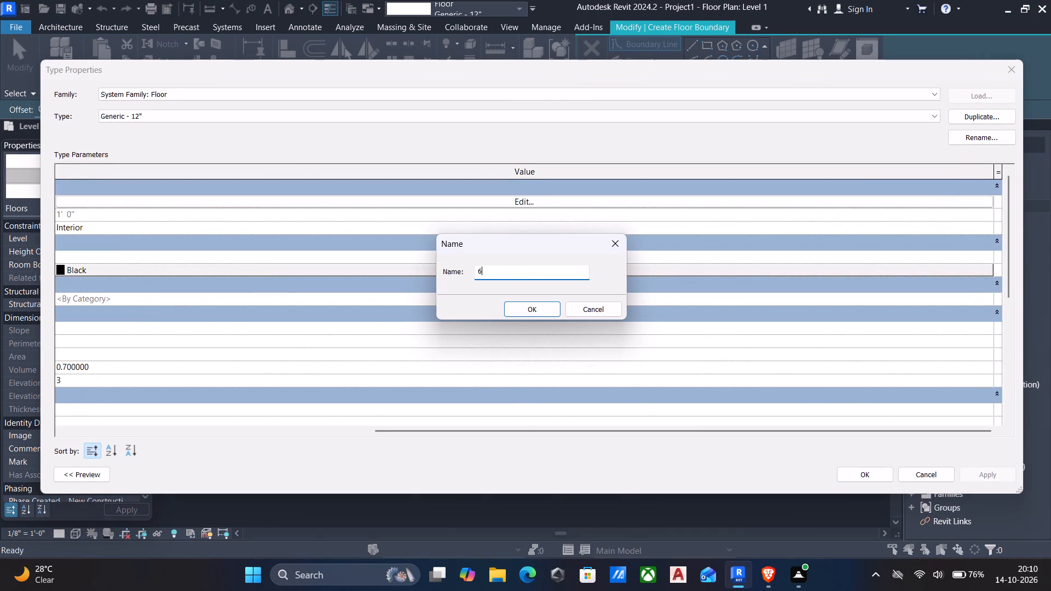
pyautogui.write('" floor')
pyautogui.click(513, 310)
# Set the structure layer thickness of the 6" floor type to 6" and apply the type.
pyautogui.click(539, 202)
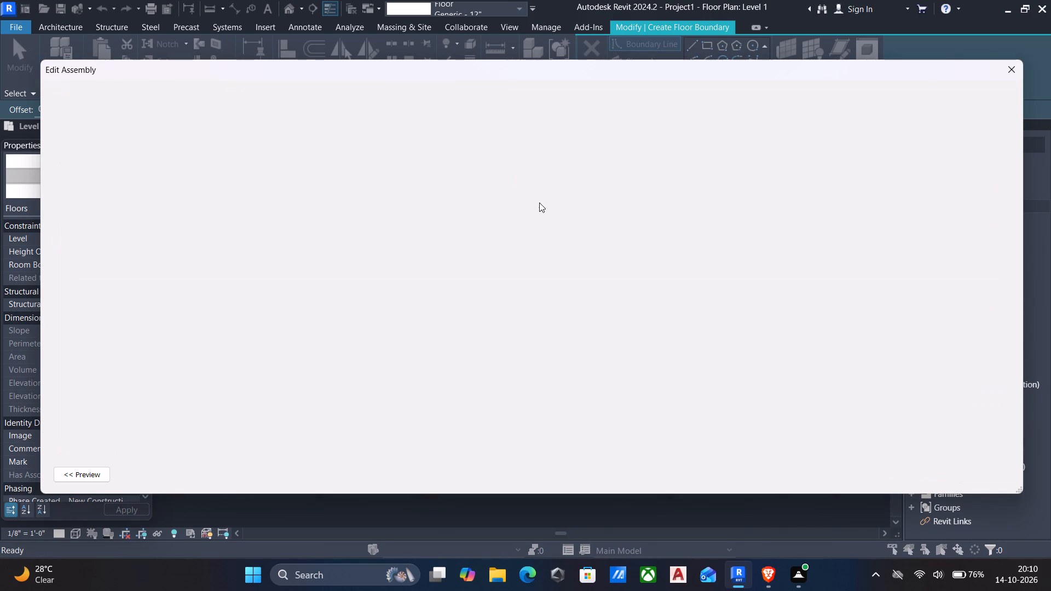
pyautogui.click(511, 196)
pyautogui.write('6"')
pyautogui.press('Return')
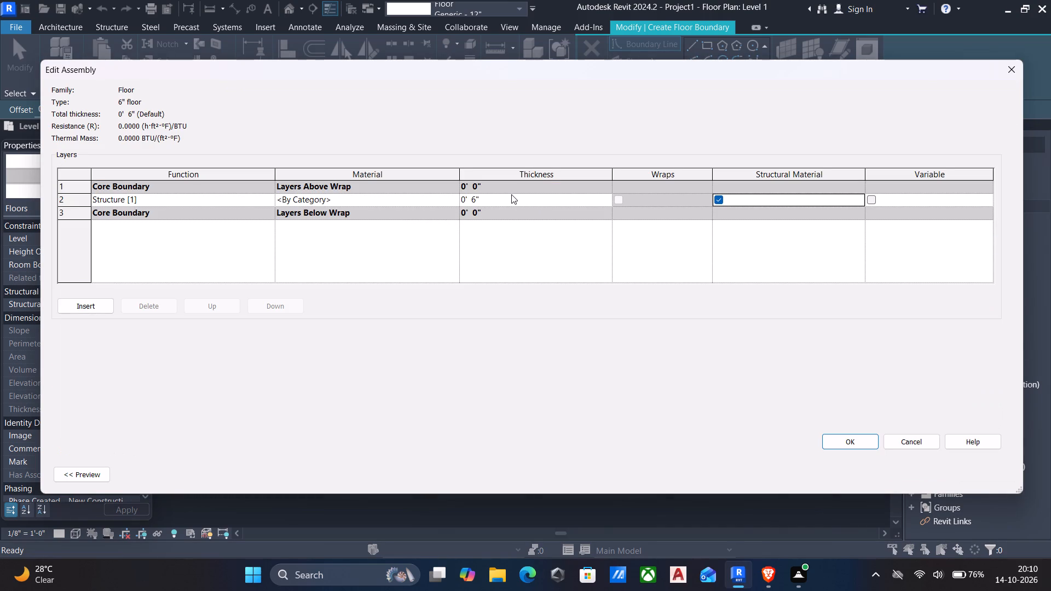
pyautogui.click(845, 444)
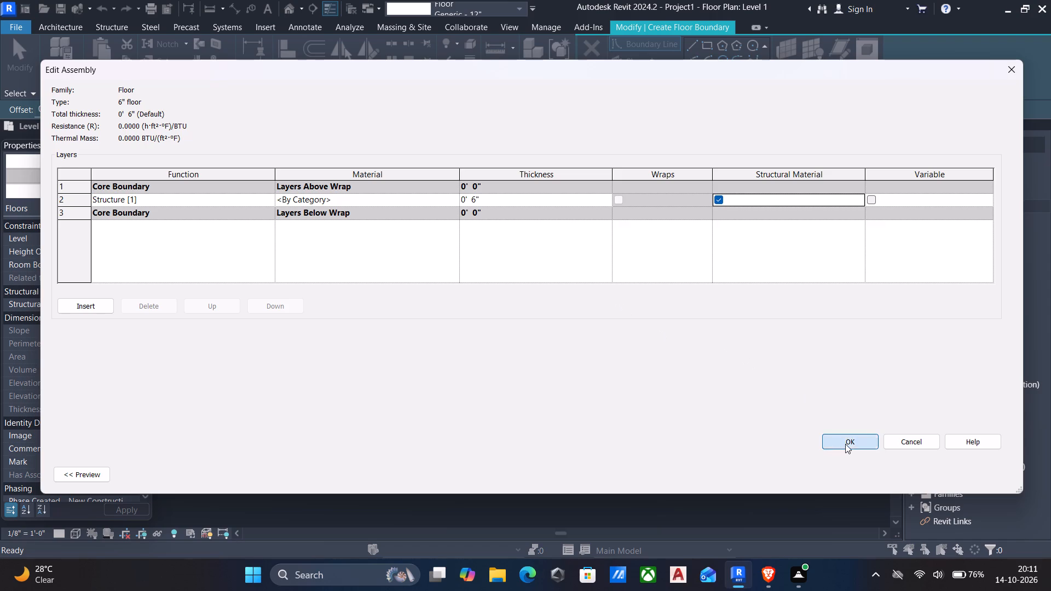
pyautogui.click(1005, 470)
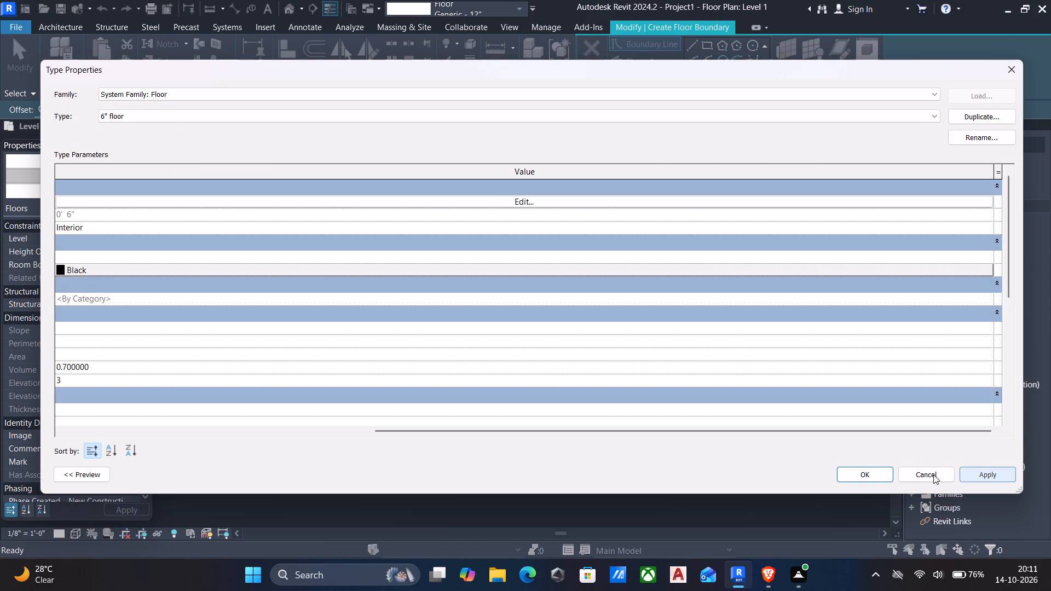
pyautogui.click(849, 475)
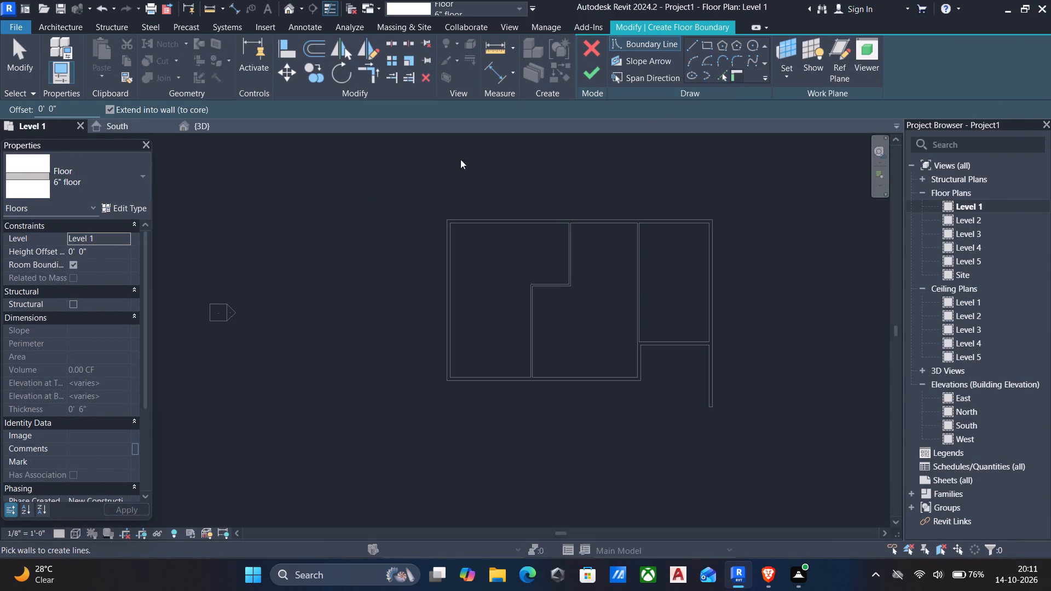
# Create floor boundary lines by picking the outer faces of the west, south, north, southeast recess and east exterior walls.
pyautogui.scroll(6, 436, 322)
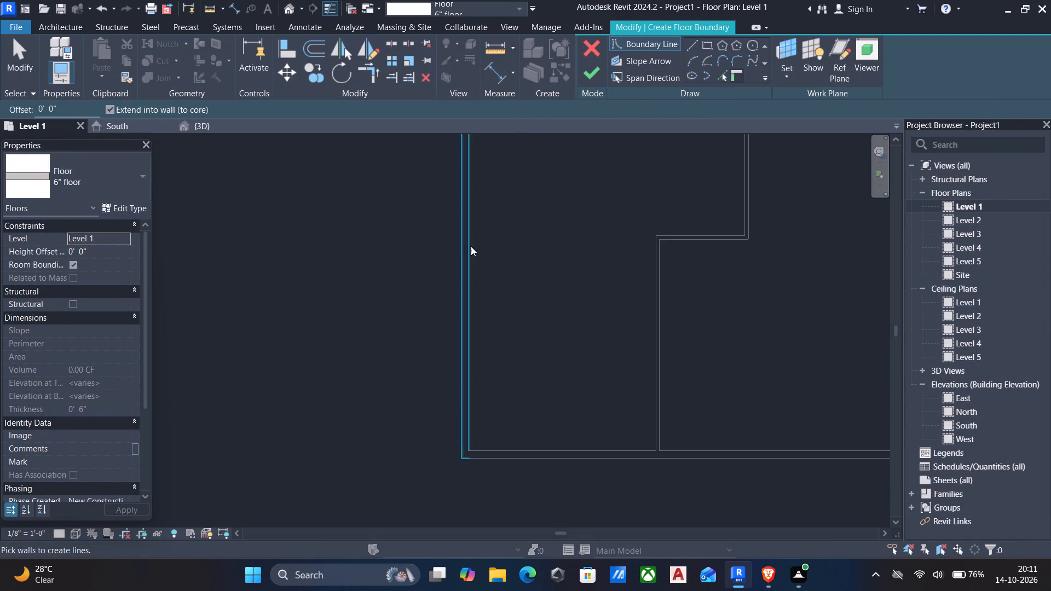
pyautogui.click(722, 75)
pyautogui.click(460, 220)
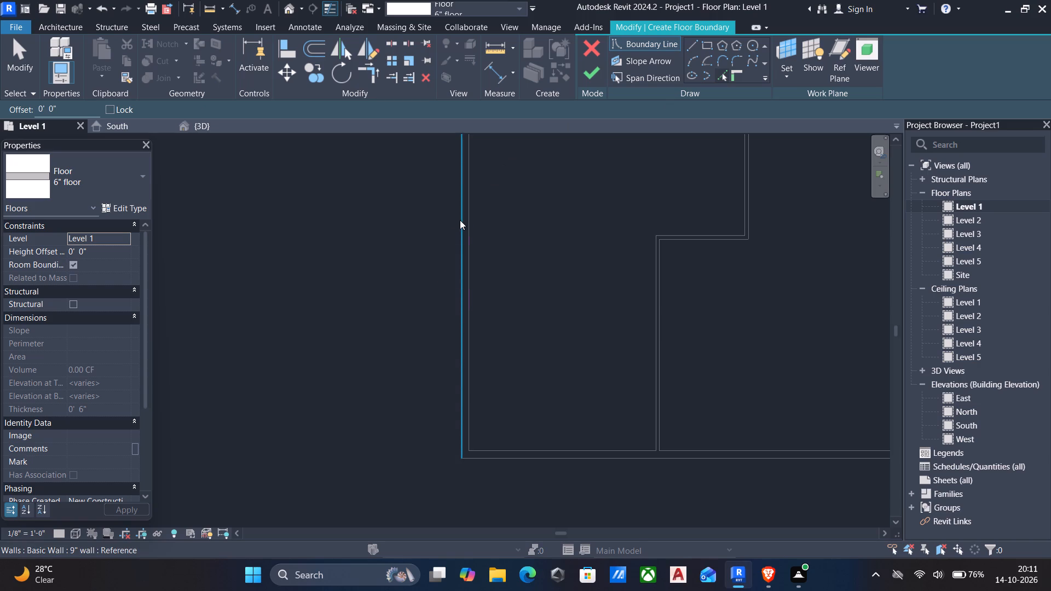
pyautogui.click(570, 460)
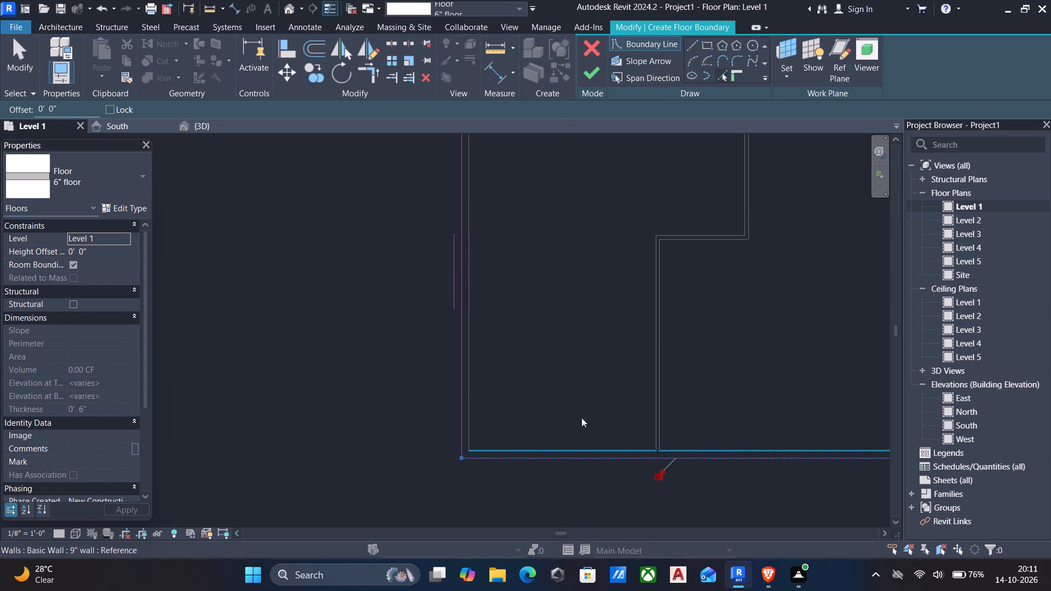
pyautogui.scroll(-5, 582, 415)
pyautogui.click(641, 247)
pyautogui.scroll(3, 815, 336)
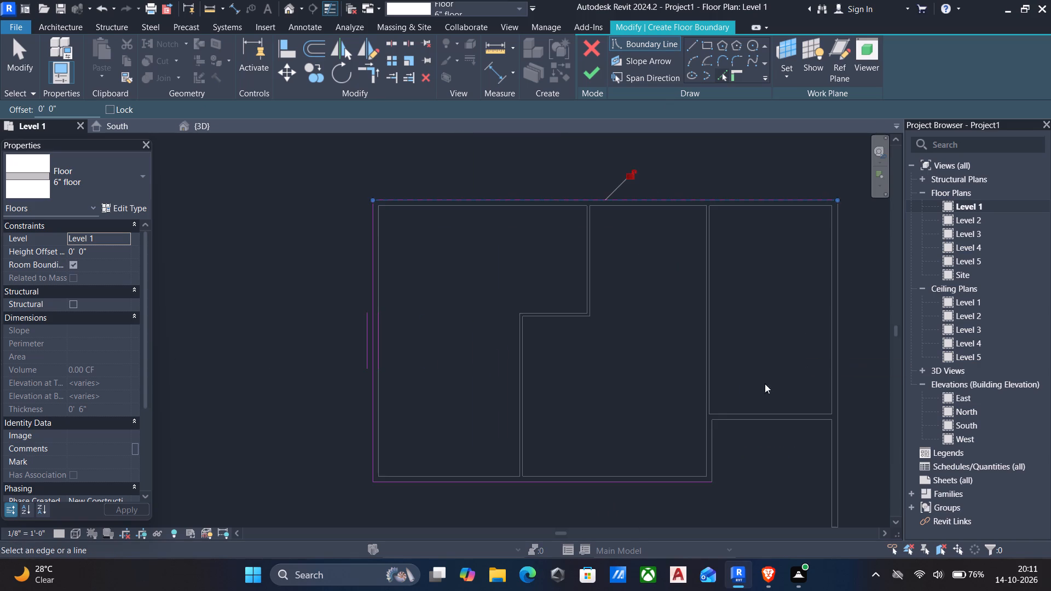
pyautogui.click(711, 445)
pyautogui.click(725, 423)
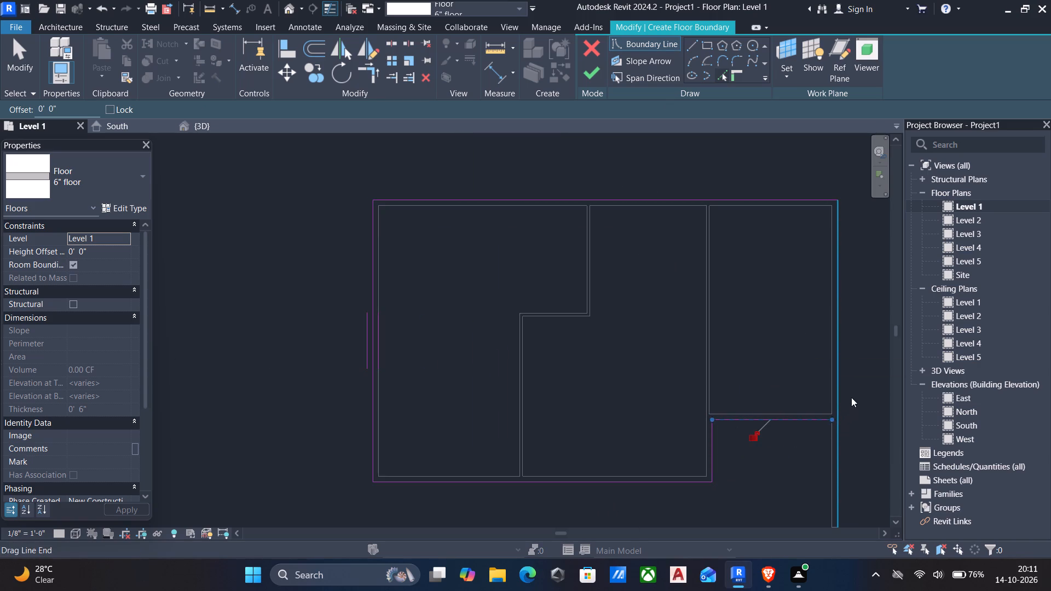
pyautogui.click(838, 386)
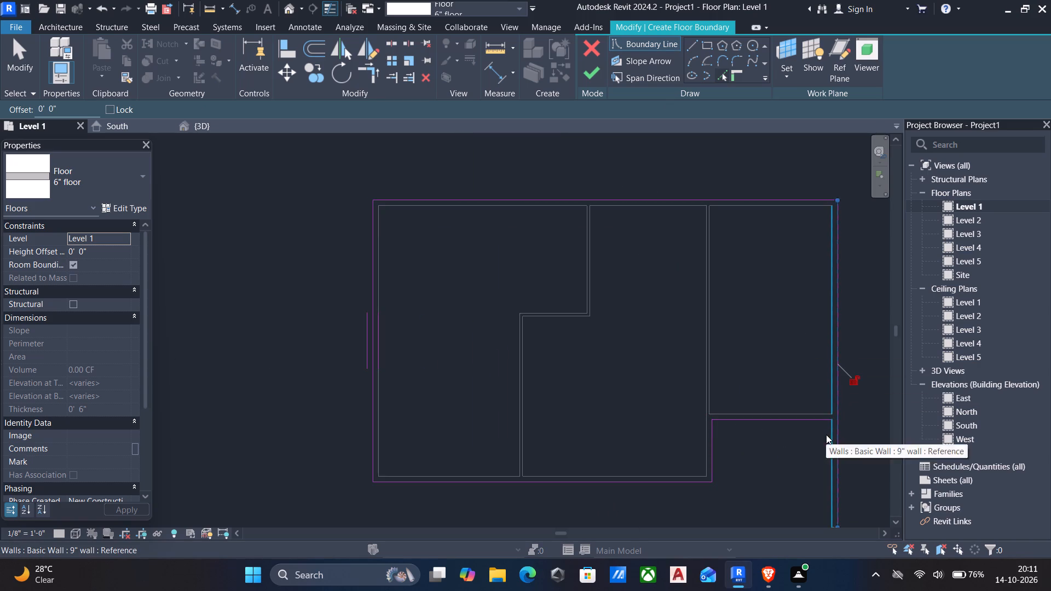
# Trim the east boundary line to the recess's horizontal line to close the outline, and finish the floor sketch.
pyautogui.press('Escape')
pyautogui.write('tr')
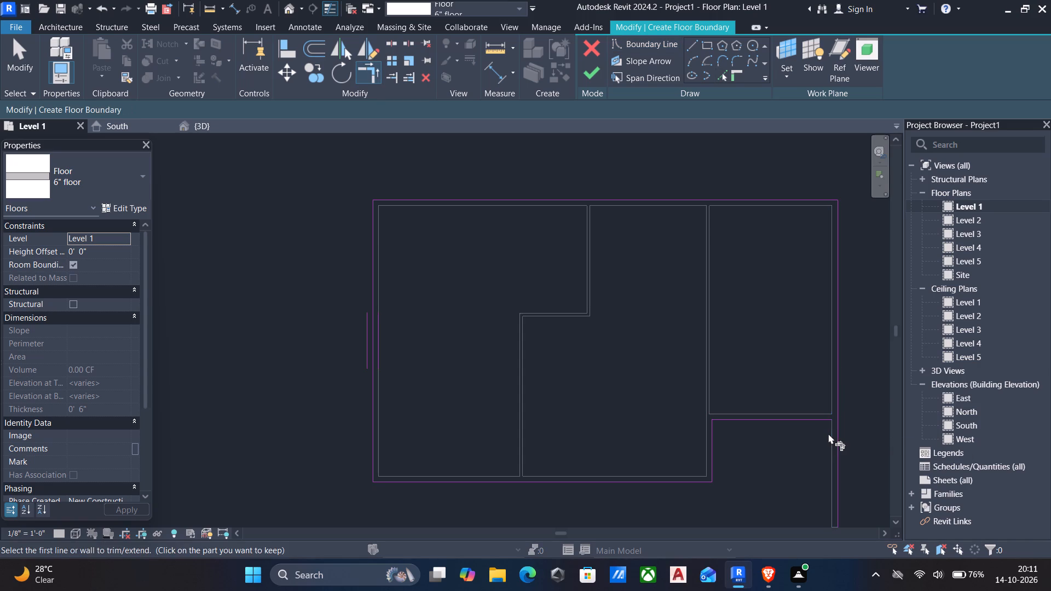
pyautogui.click(842, 366)
pyautogui.click(794, 416)
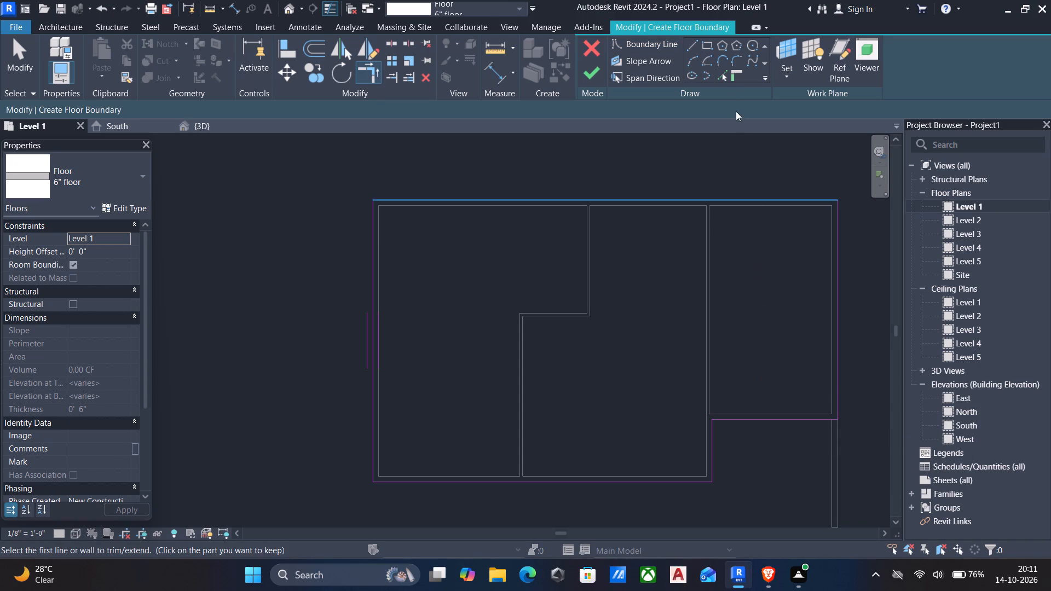
pyautogui.click(585, 71)
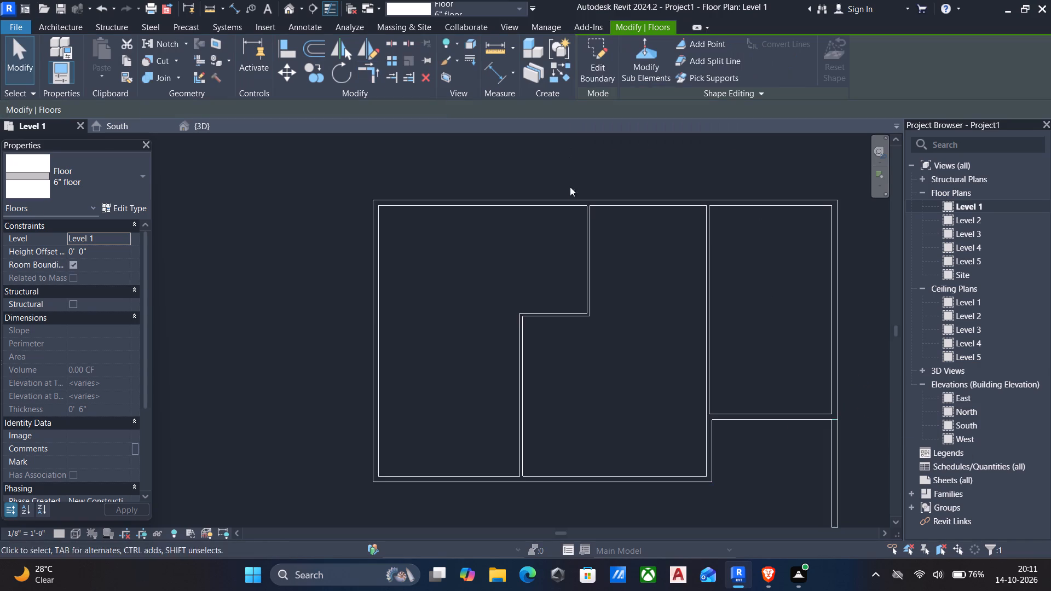
# In the South elevation, raise the new floor to a height offset of 6" above Level 1.
pyautogui.scroll(-5, 573, 200)
pyautogui.doubleClick(986, 425)
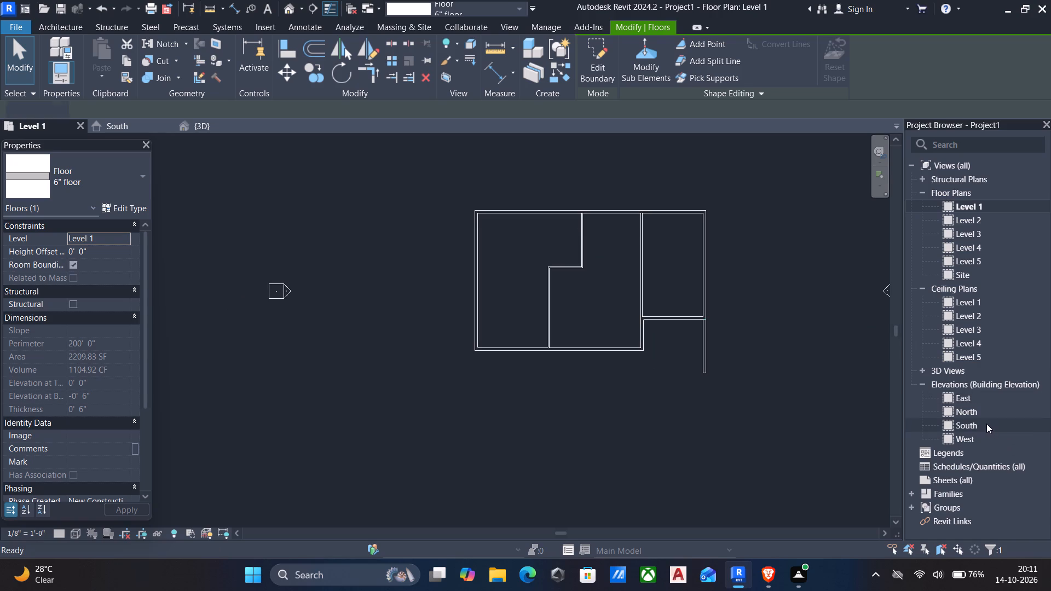
pyautogui.scroll(4, 494, 361)
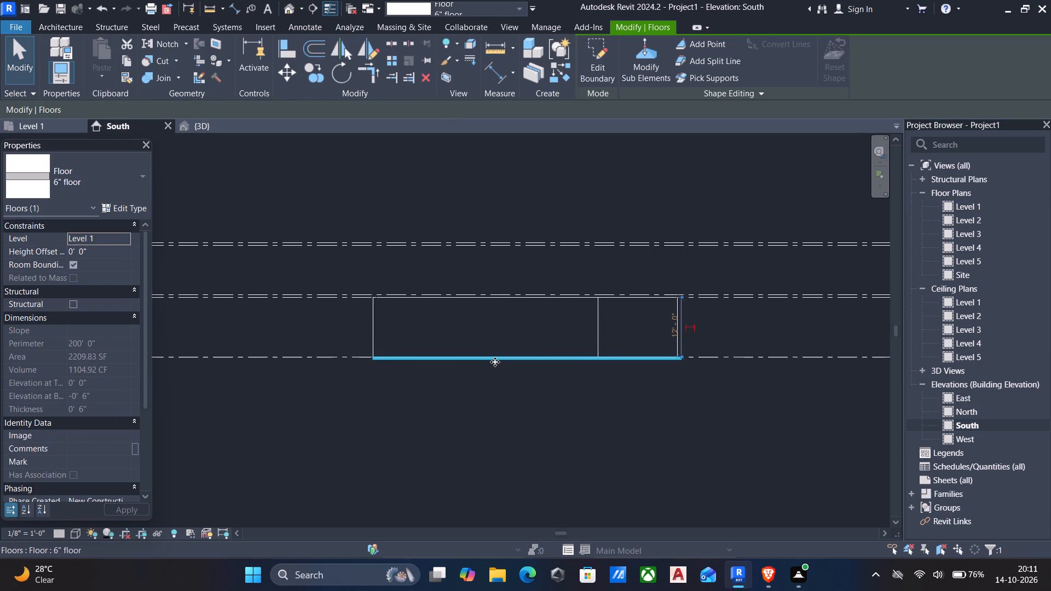
pyautogui.press('Up')
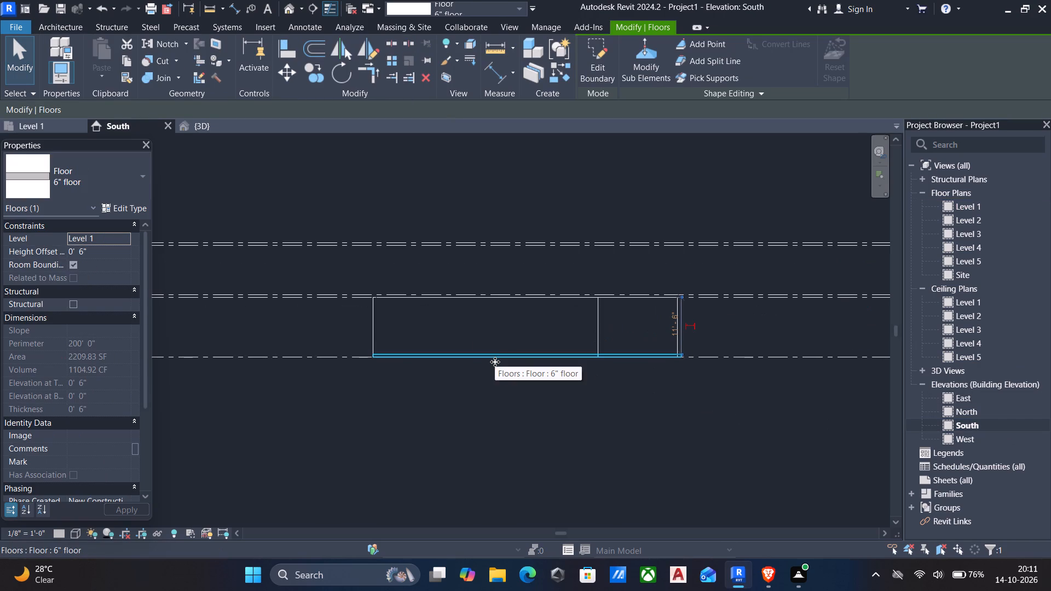
pyautogui.scroll(4, 493, 385)
pyautogui.press('Escape')
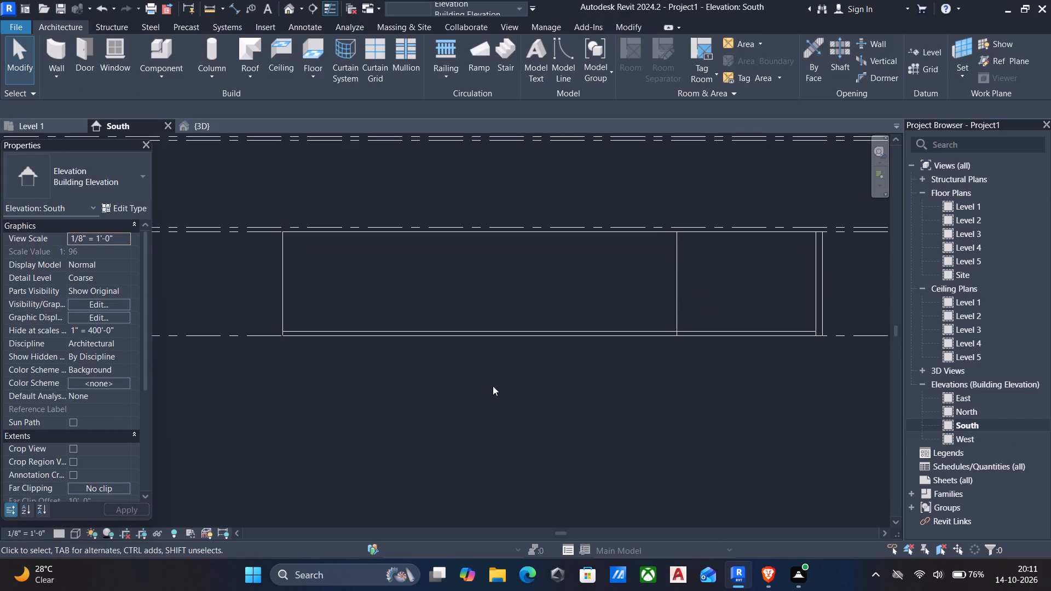
pyautogui.scroll(-6, 421, 310)
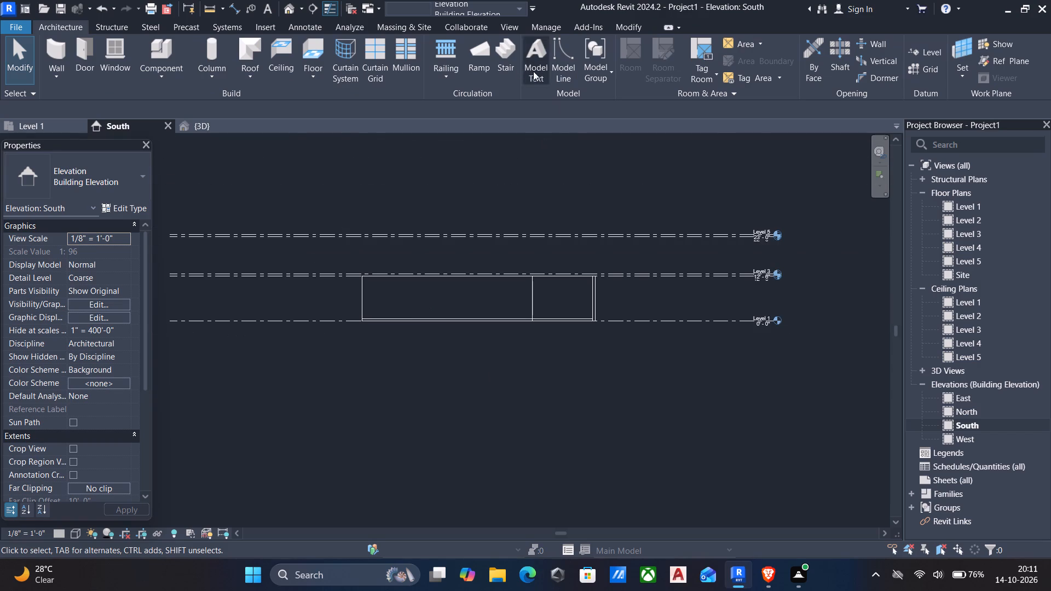
# Return to the Level 1 floor plan.
pyautogui.doubleClick(992, 202)
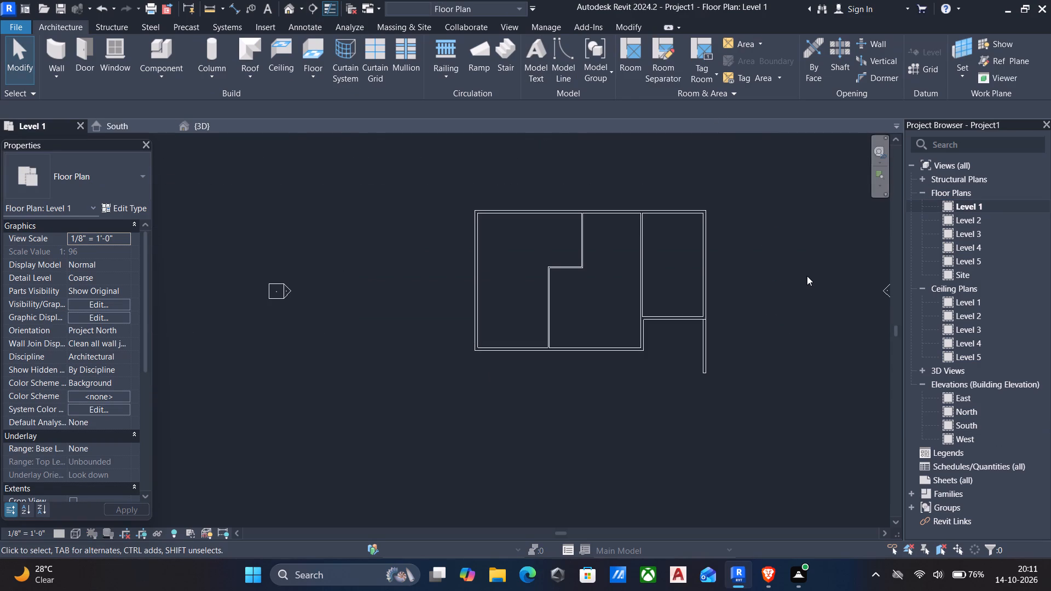
pyautogui.moveTo(787, 317); pyautogui.dragTo(822, 335, button='middle')
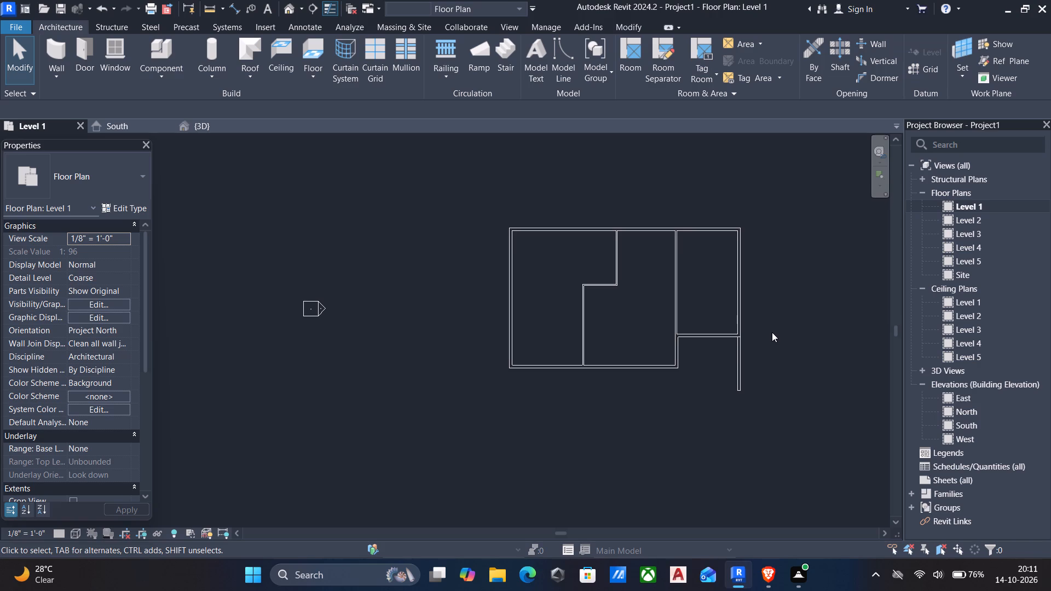
# Start the Door command and browse to the US library's Doors folder for loading a door family.
pyautogui.write('dr')
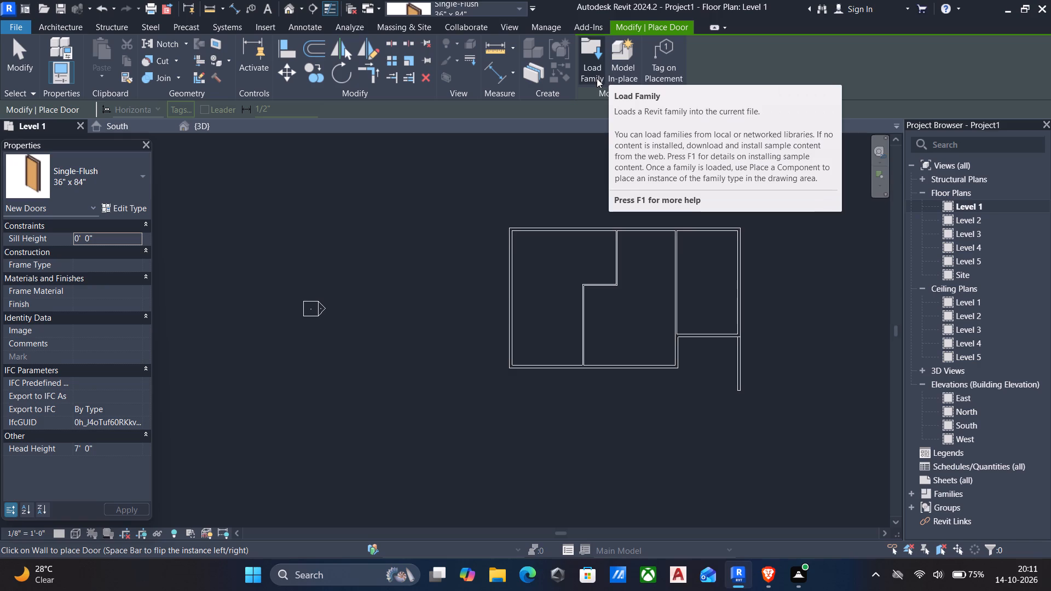
pyautogui.click(593, 52)
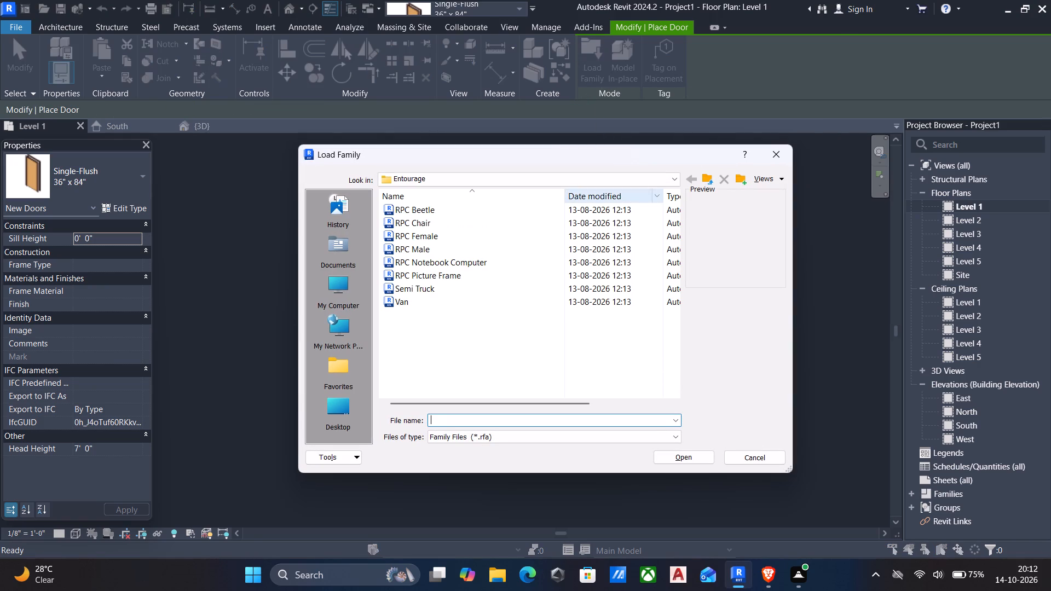
pyautogui.click(706, 179)
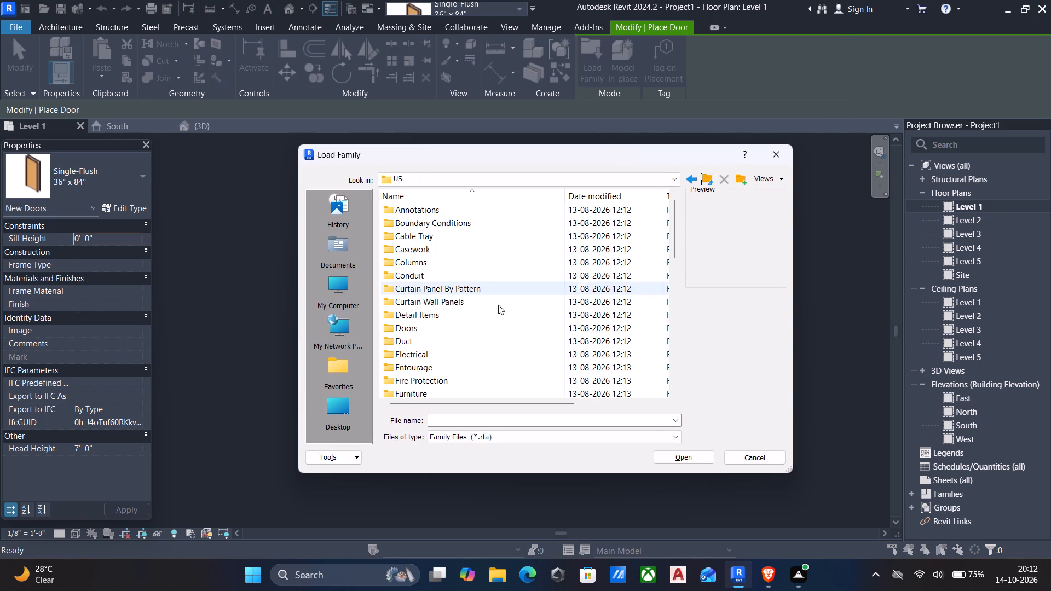
pyautogui.scroll(-8, 487, 319)
pyautogui.scroll(14, 470, 351)
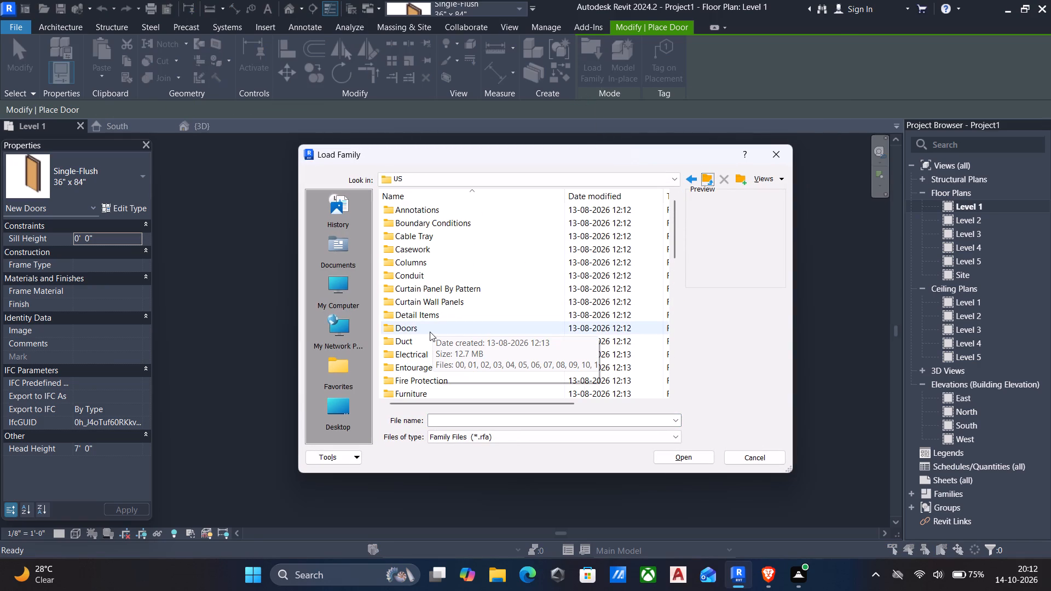
pyautogui.doubleClick(420, 331)
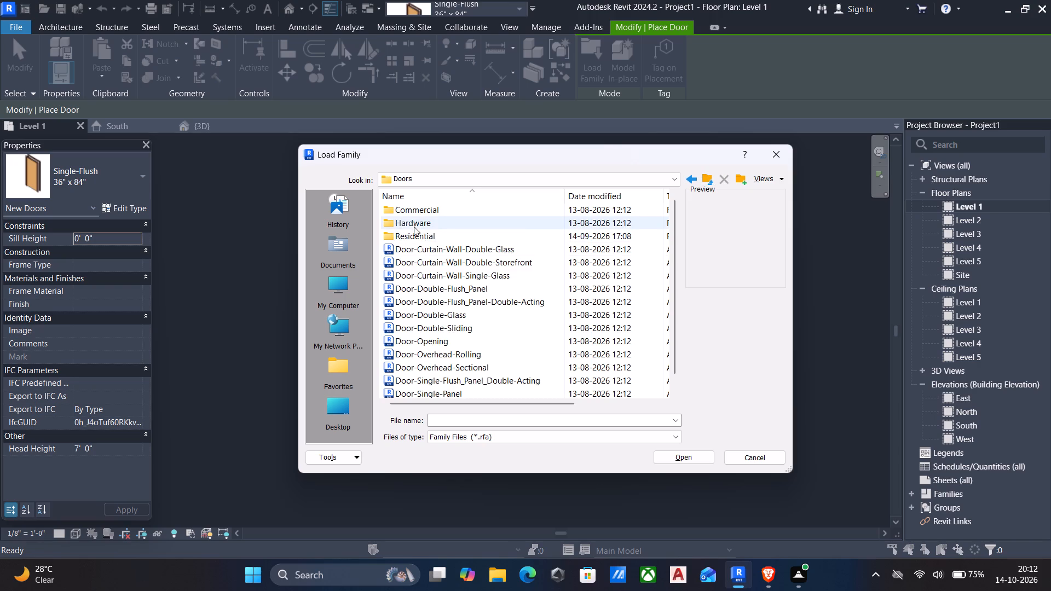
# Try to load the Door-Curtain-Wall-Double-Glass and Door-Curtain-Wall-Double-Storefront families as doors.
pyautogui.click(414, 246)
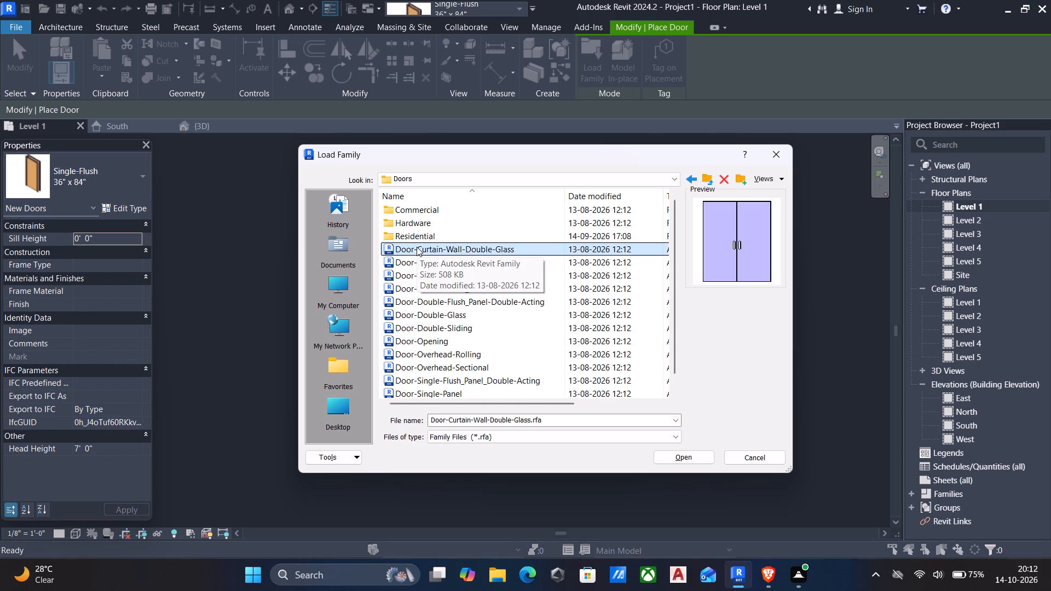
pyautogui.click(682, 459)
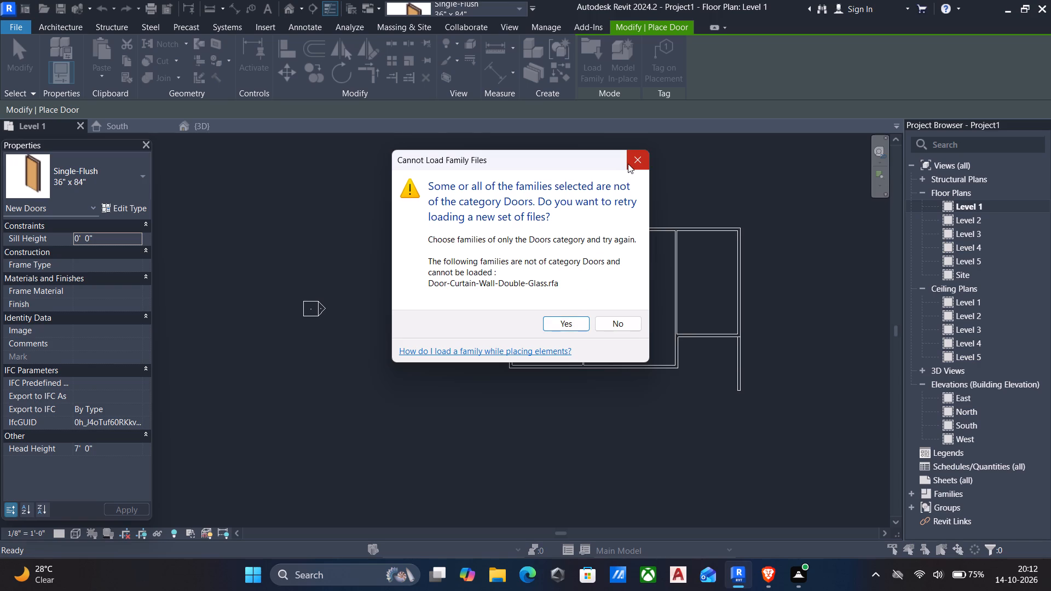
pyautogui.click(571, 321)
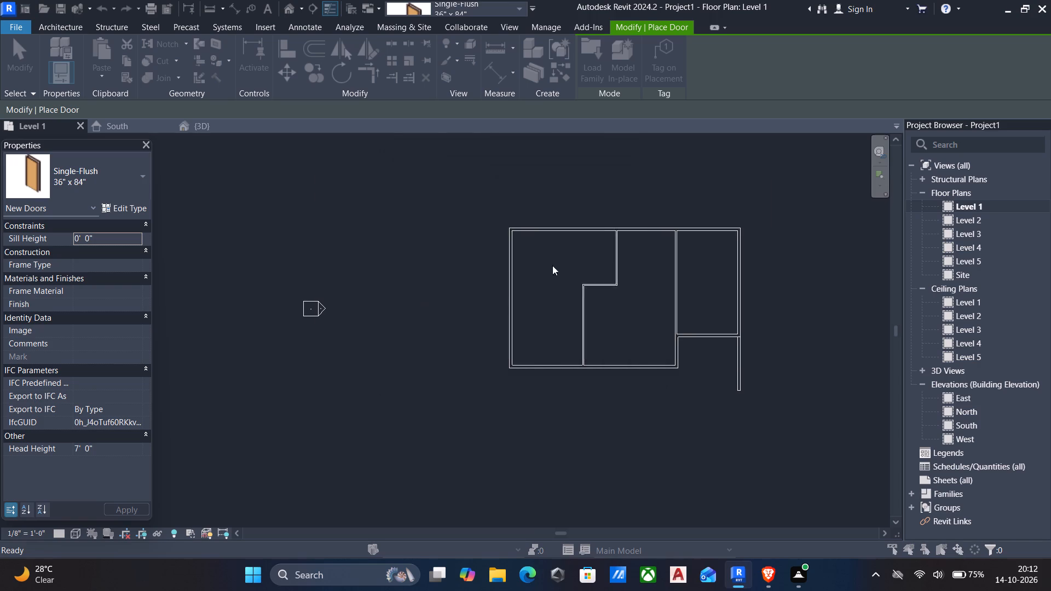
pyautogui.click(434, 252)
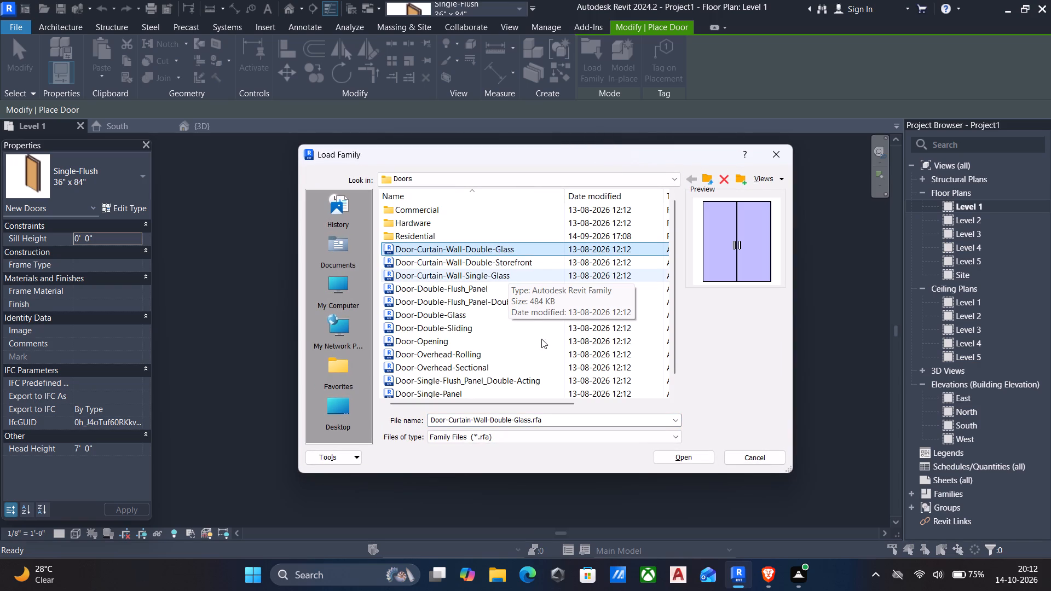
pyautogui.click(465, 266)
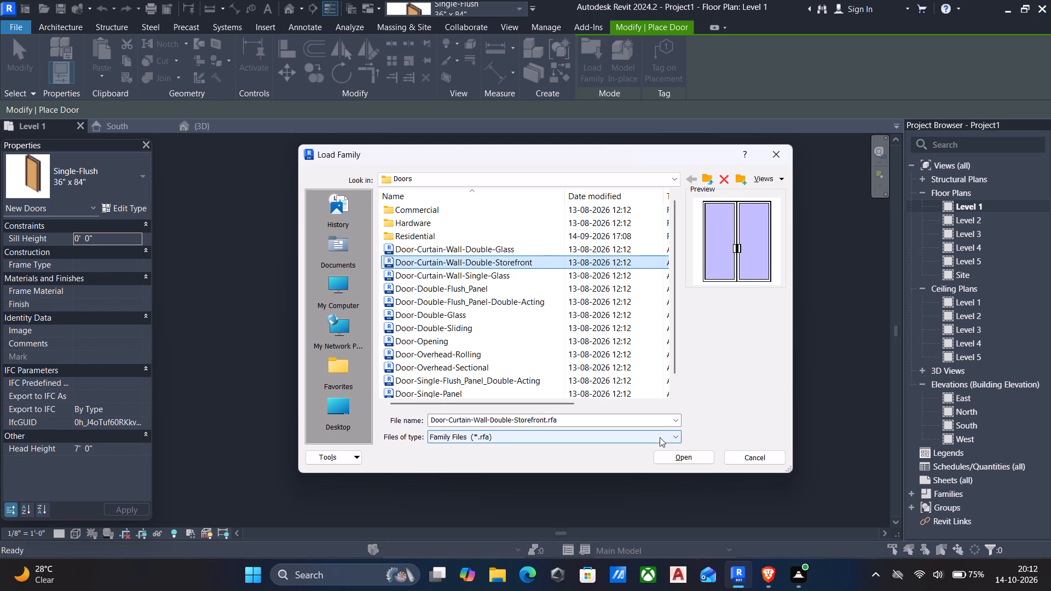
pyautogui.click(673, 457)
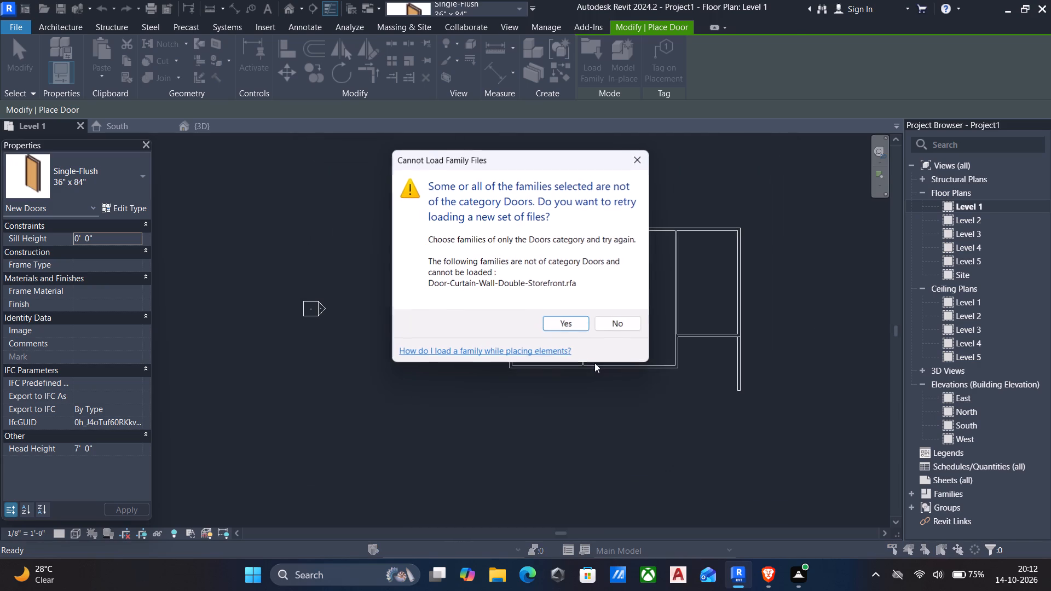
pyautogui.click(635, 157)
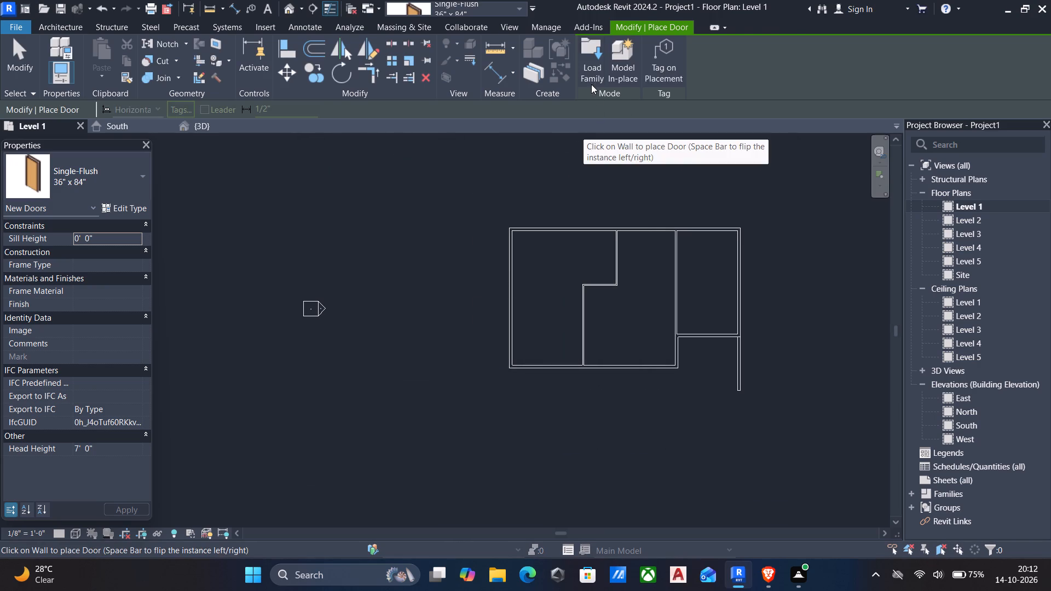
# Load the Door-Opening family from the Doors library folder.
pyautogui.click(594, 48)
pyautogui.scroll(-4, 550, 306)
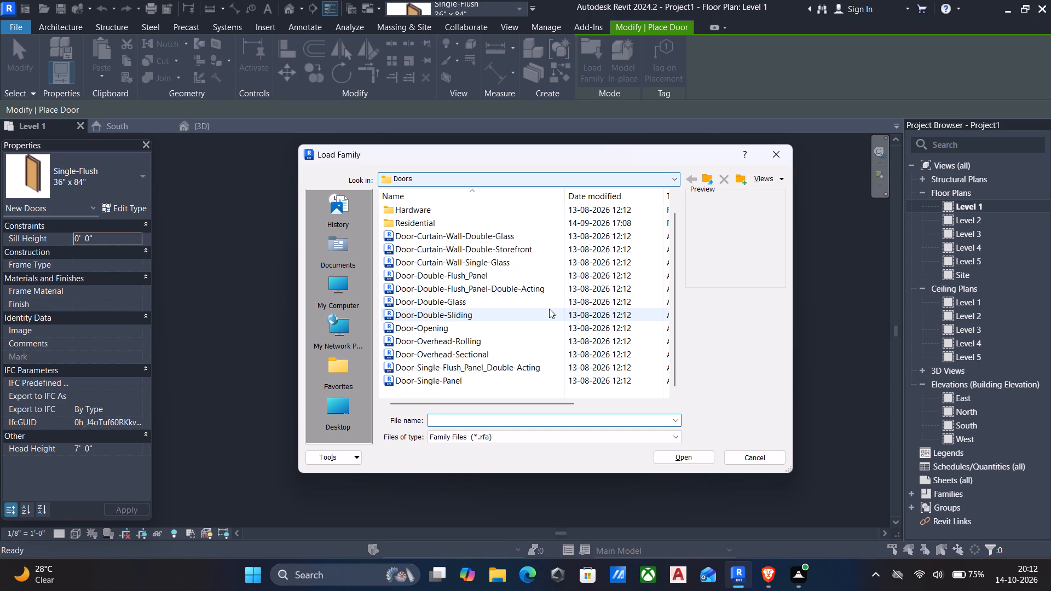
pyautogui.click(454, 334)
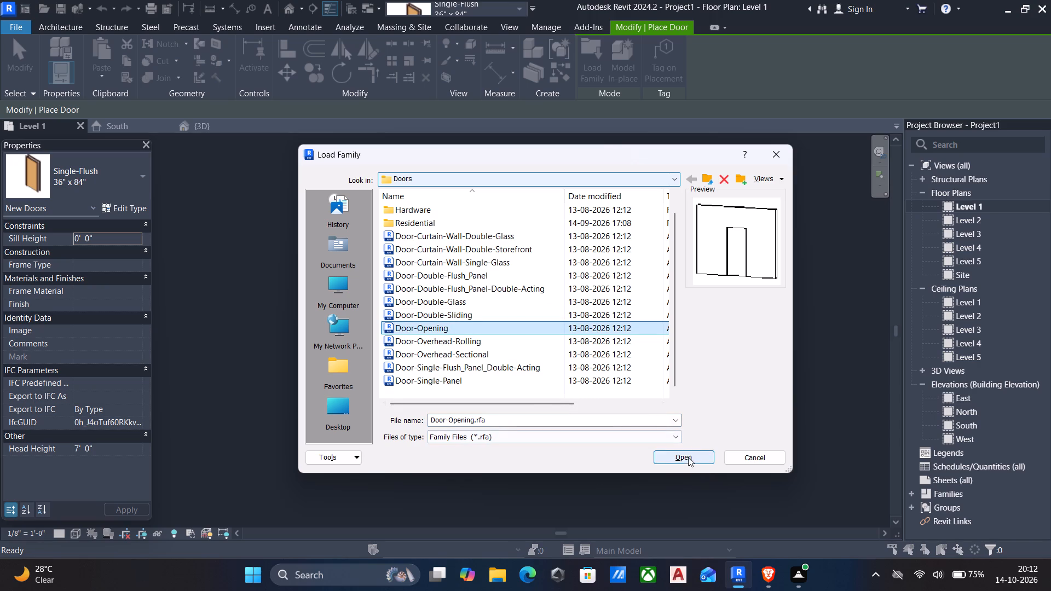
pyautogui.click(685, 455)
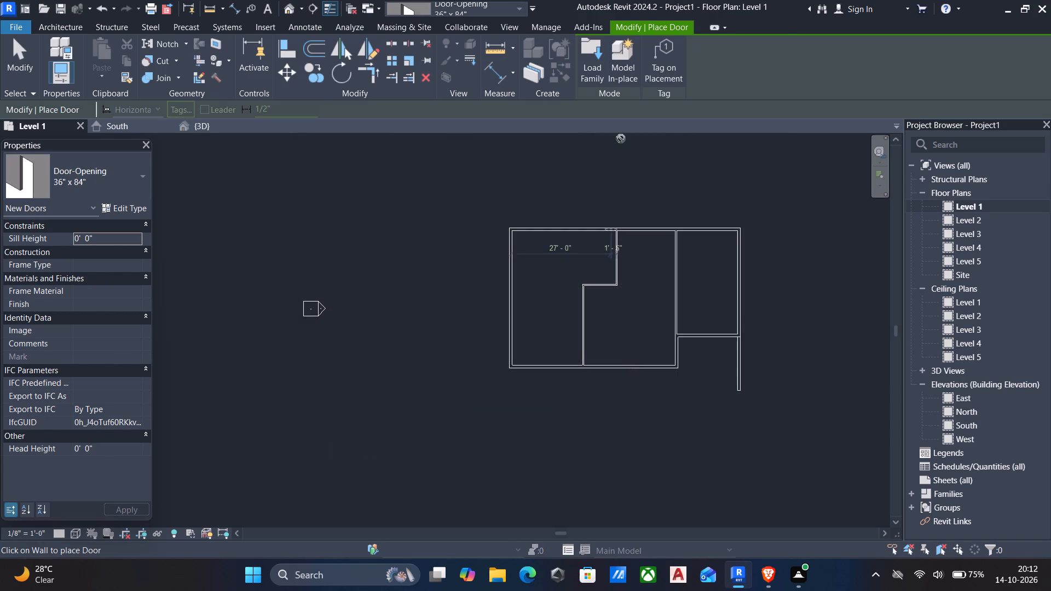
# Load the Door-Double-Glass family from the Doors library folder with its 72" x 84" type.
pyautogui.click(588, 57)
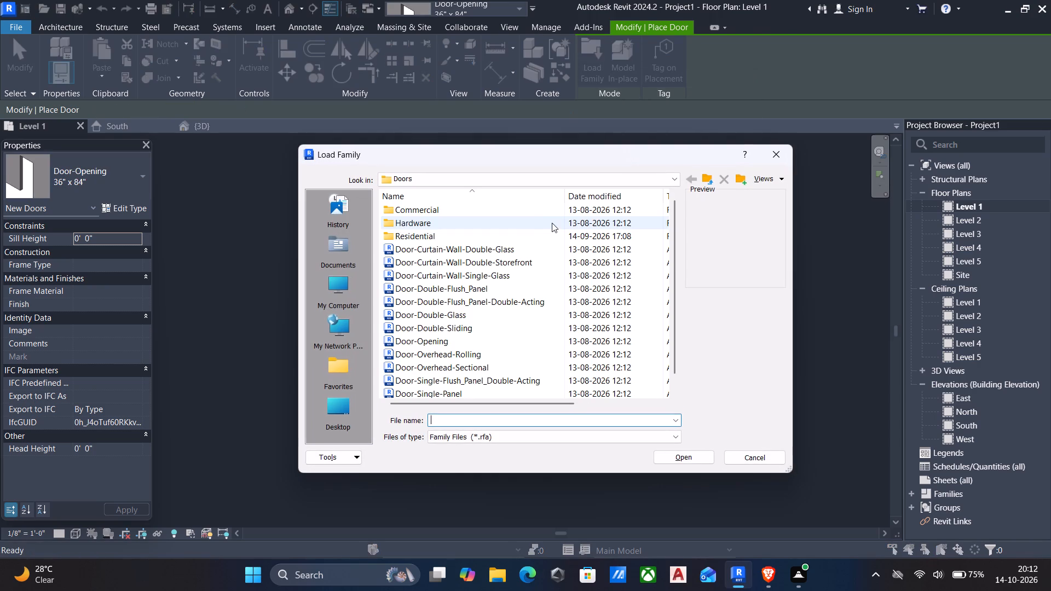
pyautogui.click(459, 324)
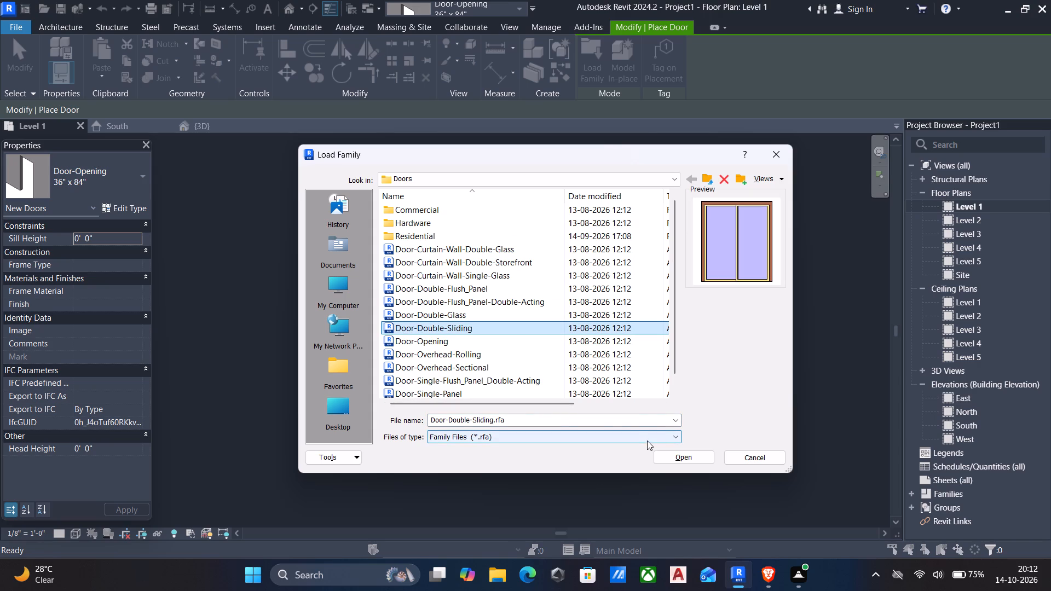
pyautogui.click(448, 319)
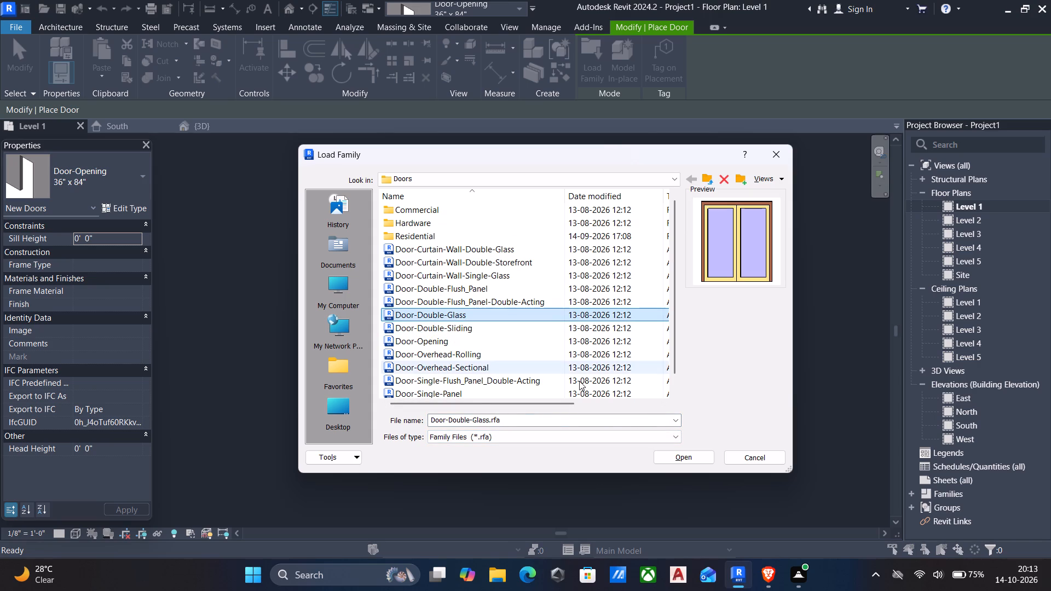
pyautogui.click(680, 453)
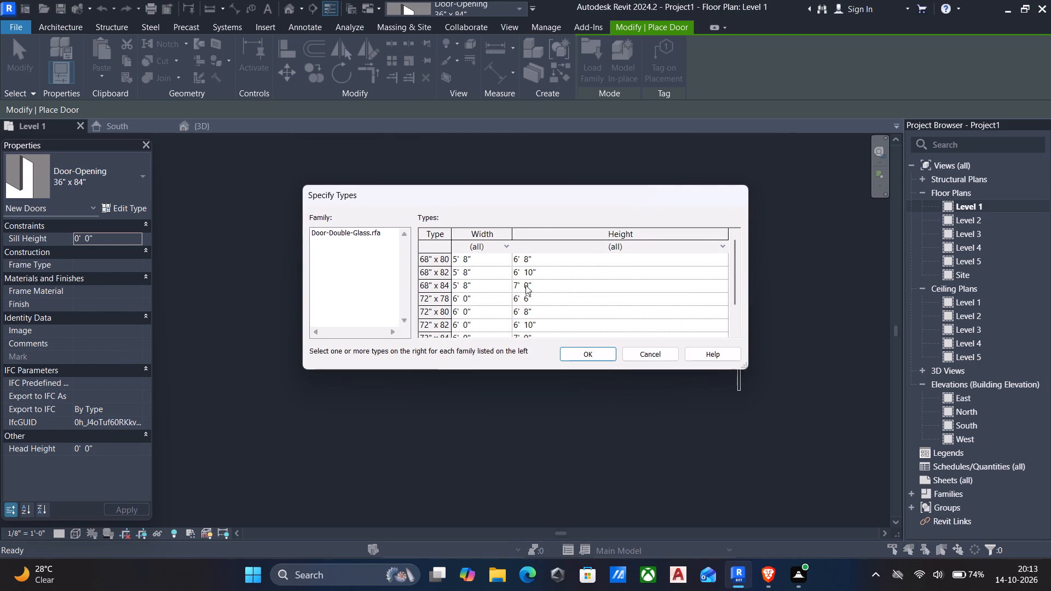
pyautogui.scroll(-6, 526, 287)
pyautogui.click(519, 309)
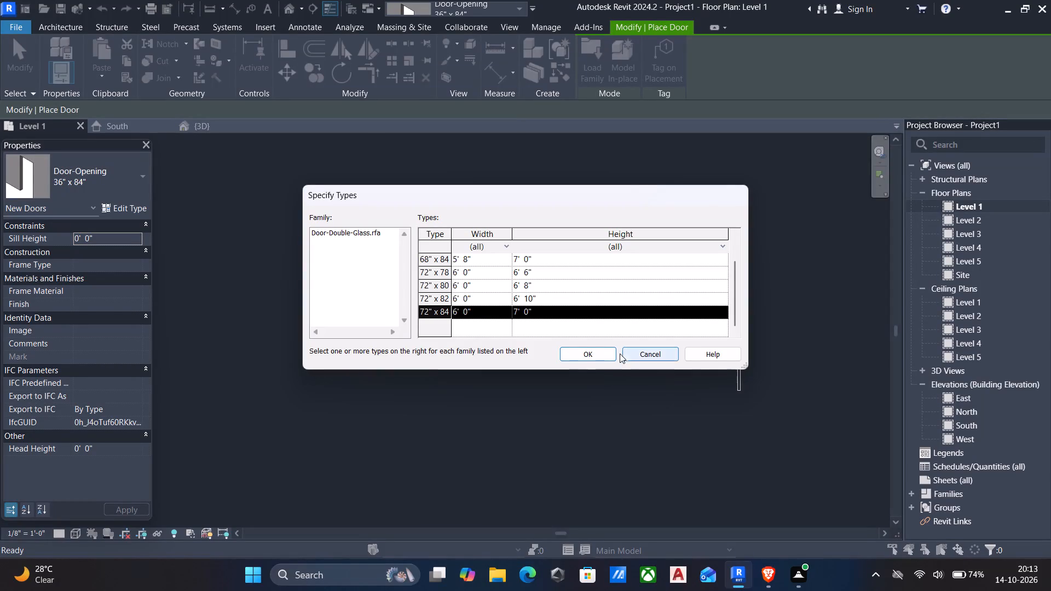
pyautogui.click(597, 352)
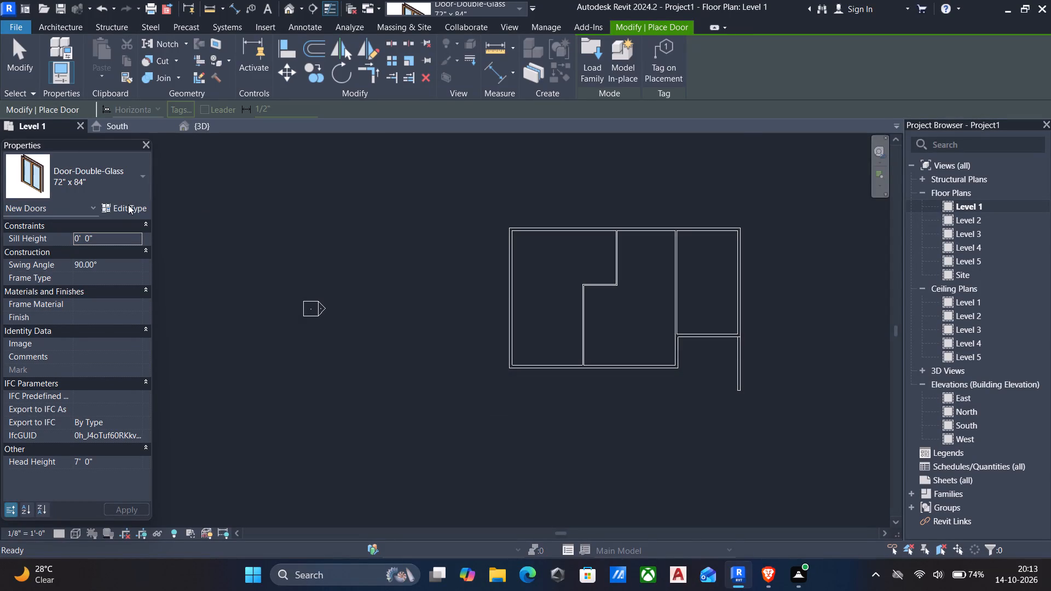
# Duplicate the 72" x 84" Door-Double-Glass type under the name 4' x 7'.
pyautogui.click(128, 205)
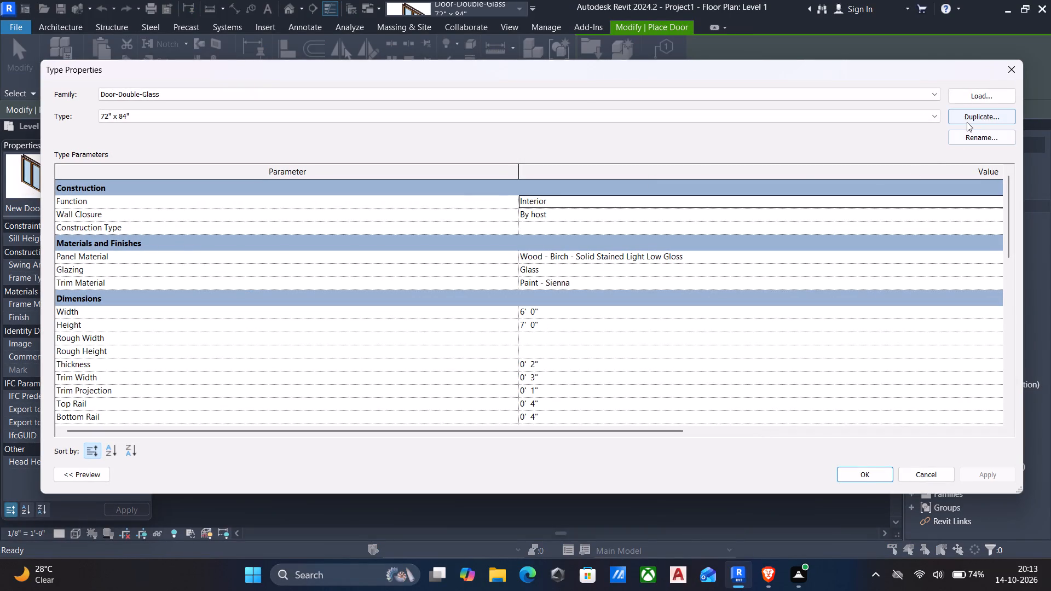
pyautogui.click(966, 118)
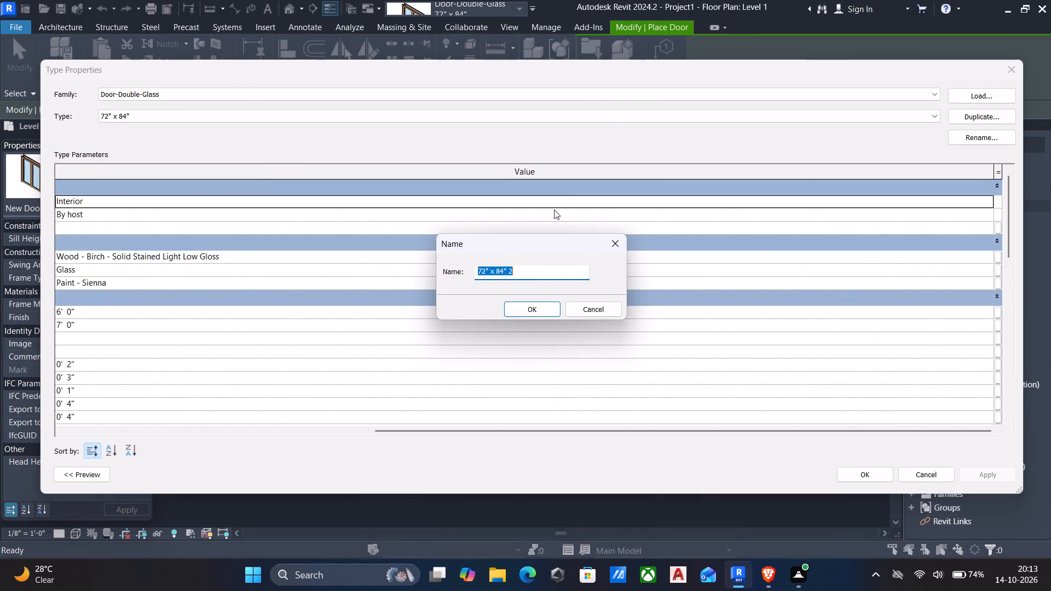
pyautogui.write("4' x")
pyautogui.press('space')
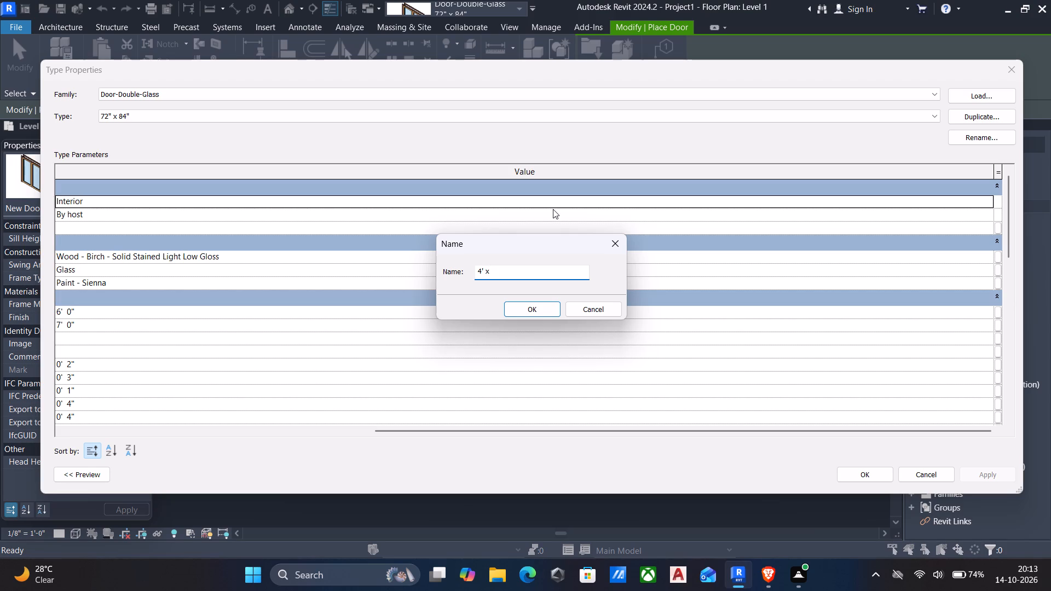
pyautogui.press('7')
pyautogui.press("'")
pyautogui.click(537, 311)
# Set the Width of the 4' x 7' double glass door type to 4'.
pyautogui.scroll(-5, 525, 248)
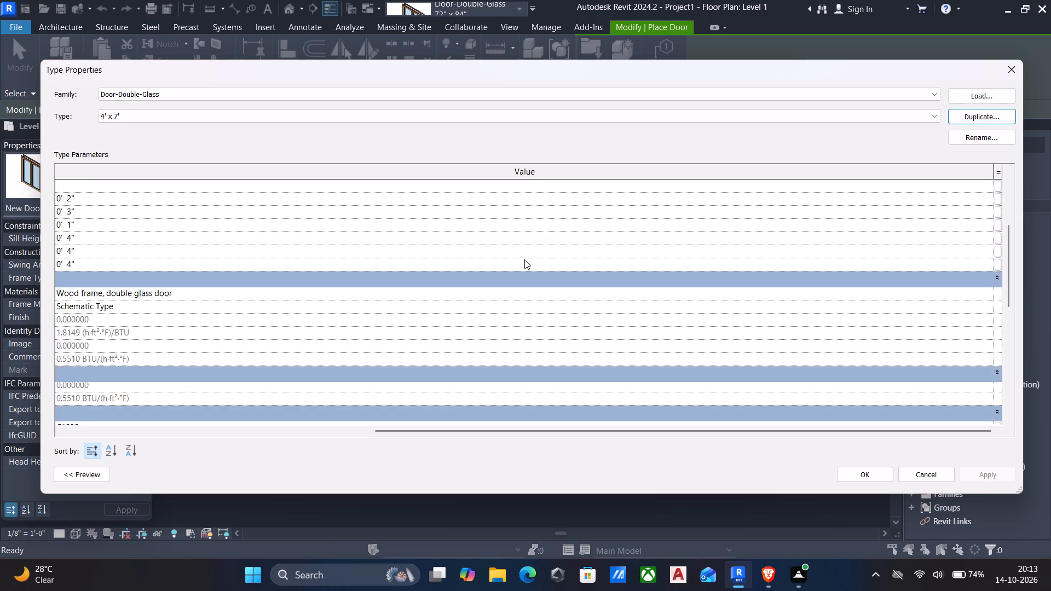
pyautogui.scroll(12, 524, 259)
pyautogui.moveTo(411, 293); pyautogui.dragTo(595, 331, button='middle')
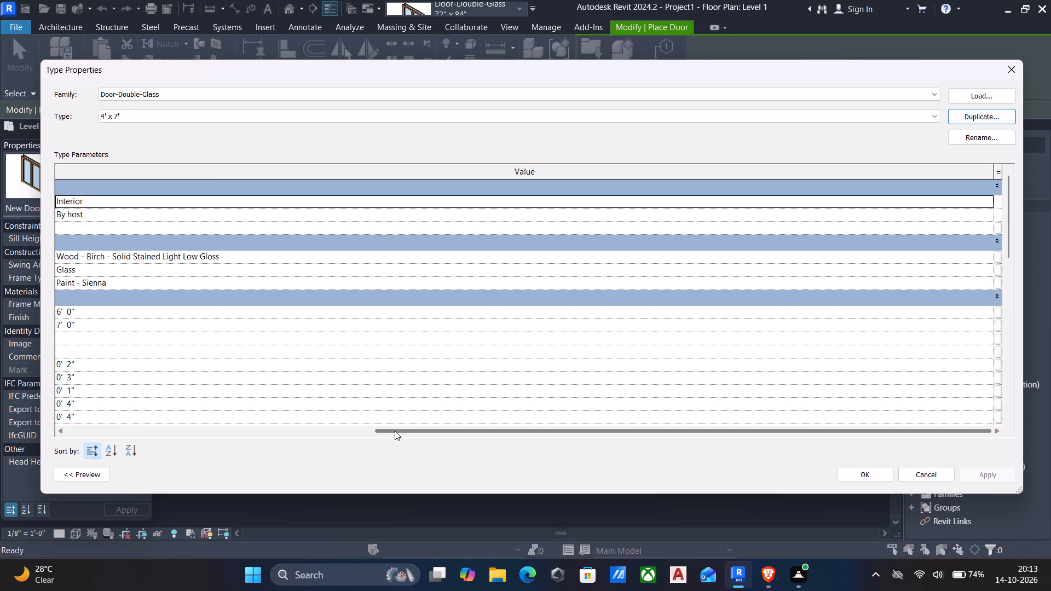
pyautogui.moveTo(389, 431); pyautogui.dragTo(36, 411)
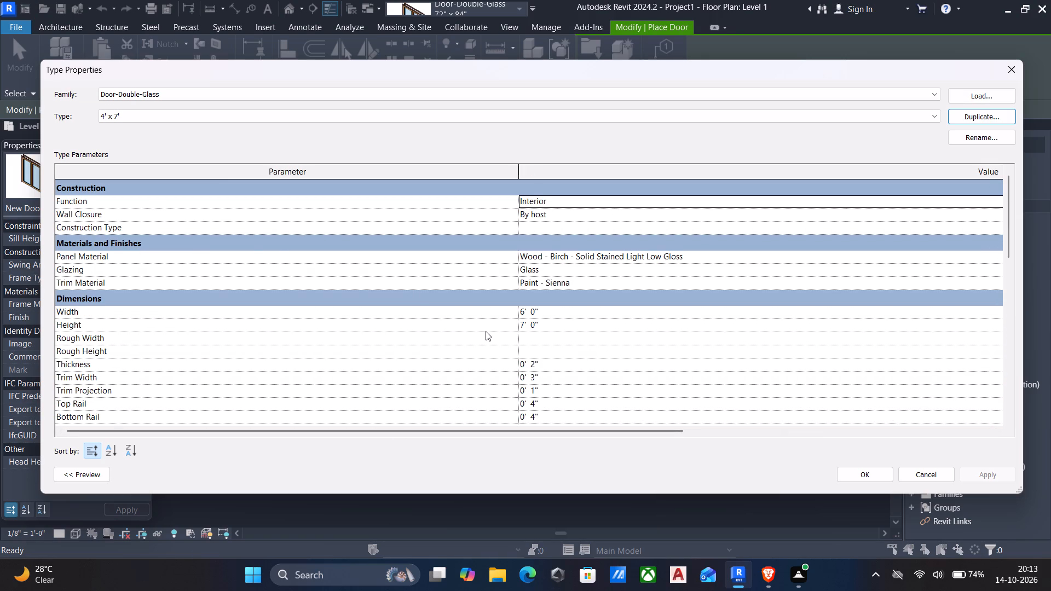
pyautogui.click(557, 317)
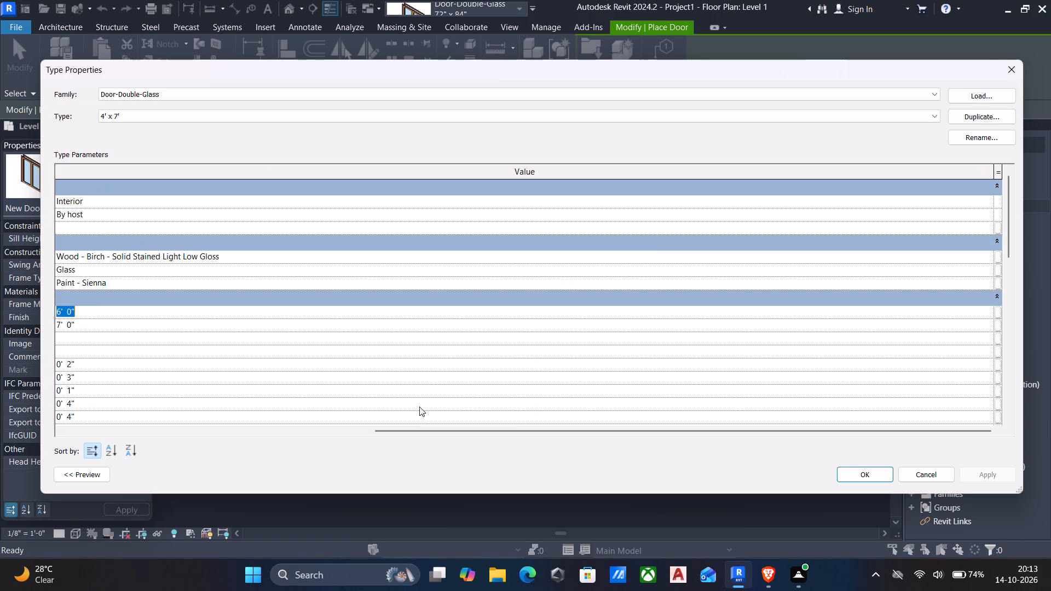
pyautogui.moveTo(397, 430); pyautogui.dragTo(0, 375)
pyautogui.moveTo(380, 433); pyautogui.dragTo(55, 413)
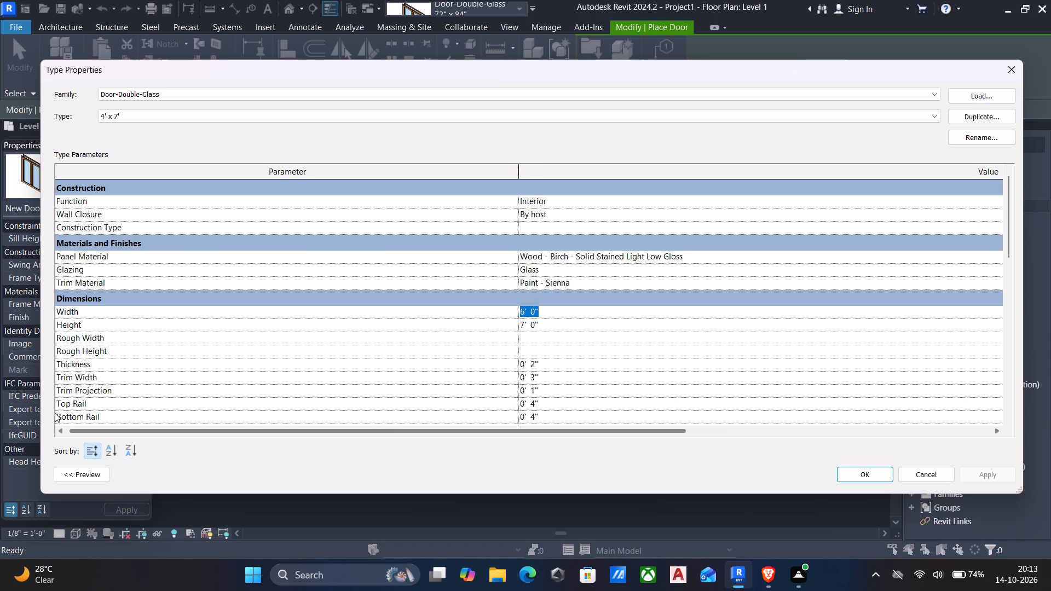
pyautogui.moveTo(55, 413); pyautogui.dragTo(54, 413)
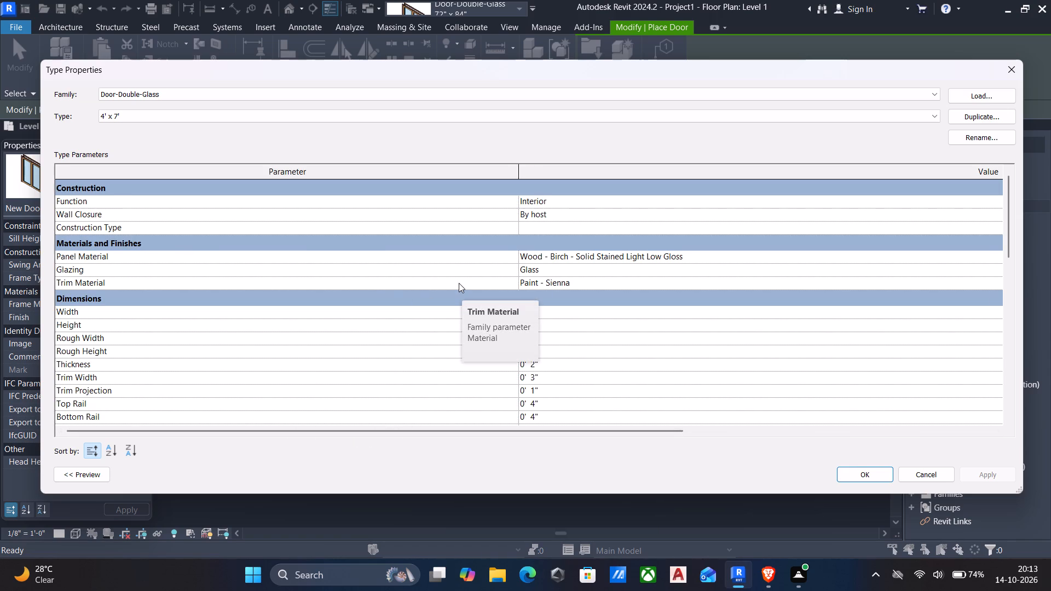
pyautogui.write("4'")
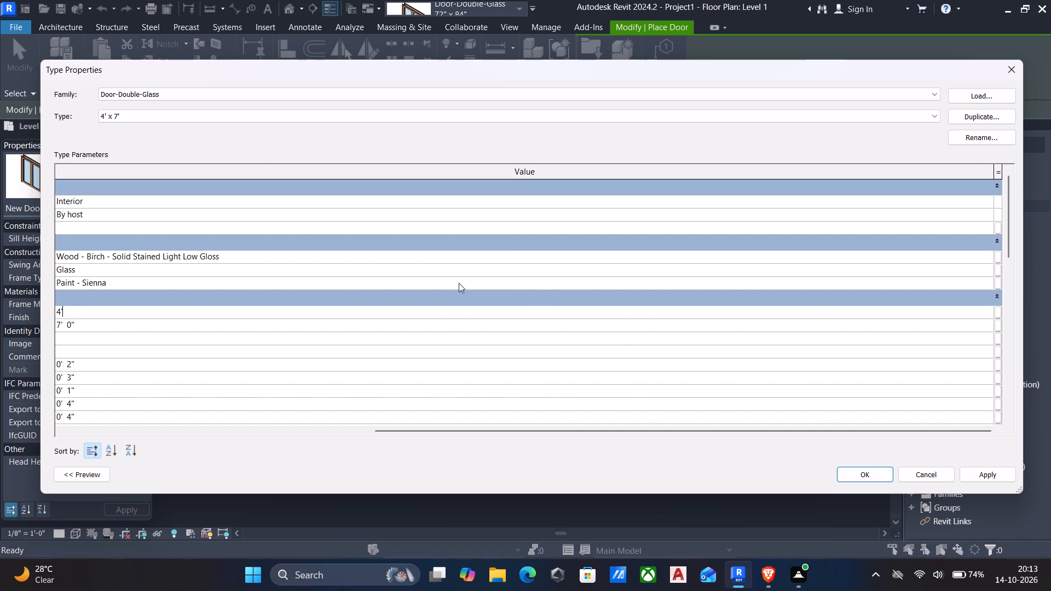
# Set the Height of the 4' x 7' door type to 7' and apply the type properties.
pyautogui.moveTo(801, 428); pyautogui.dragTo(441, 394)
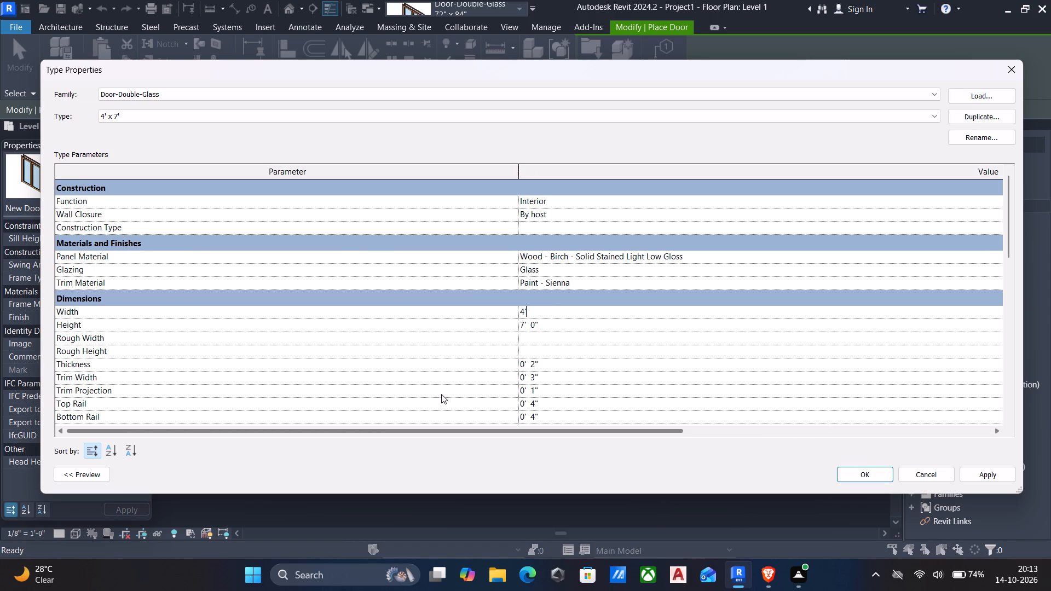
pyautogui.moveTo(441, 394); pyautogui.dragTo(269, 383)
pyautogui.scroll(-6, 551, 347)
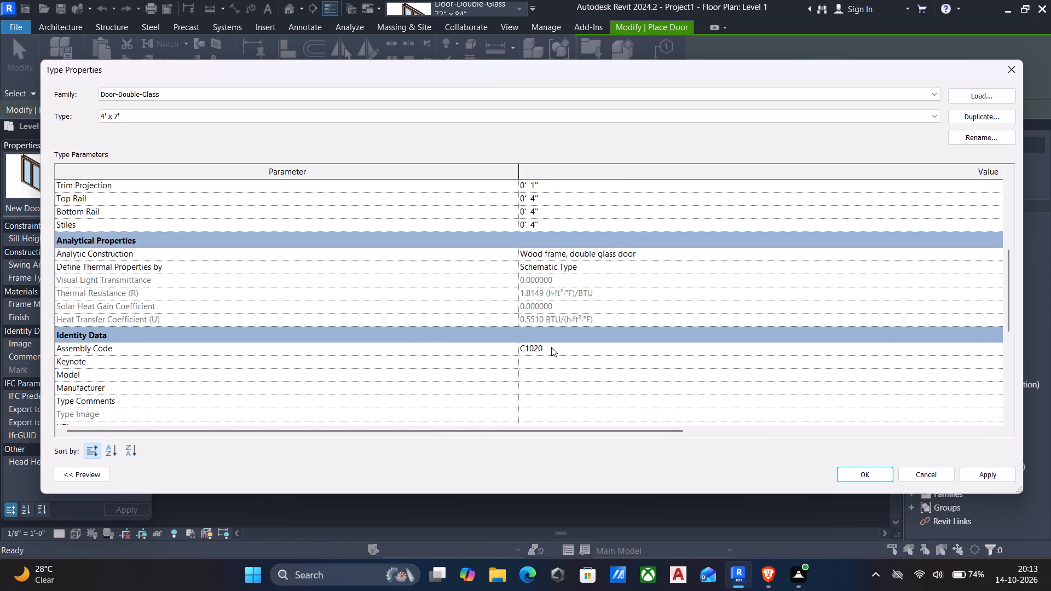
pyautogui.scroll(-6, 551, 347)
pyautogui.scroll(11, 551, 347)
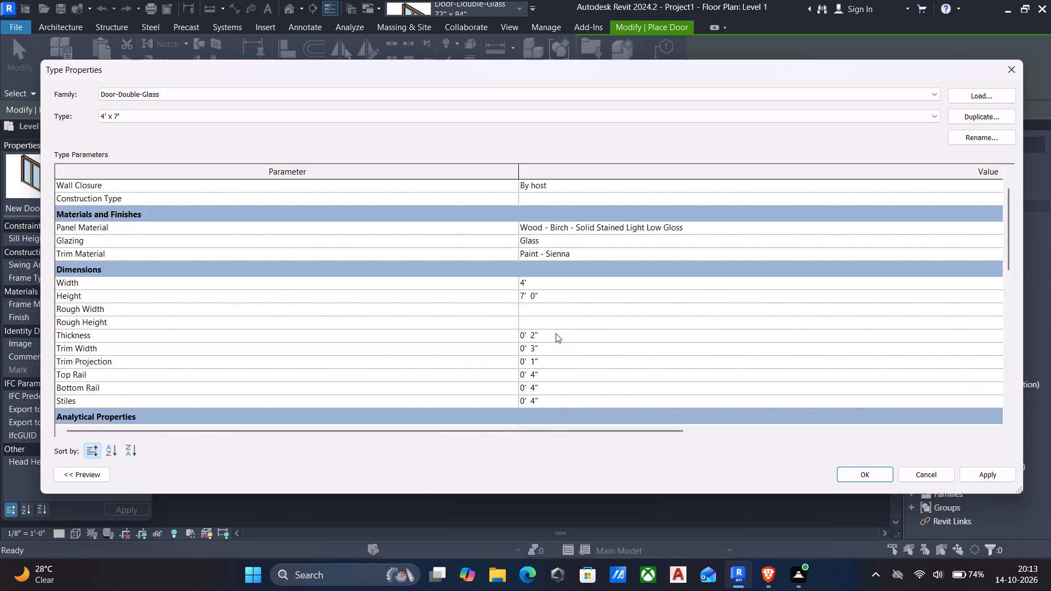
pyautogui.click(570, 299)
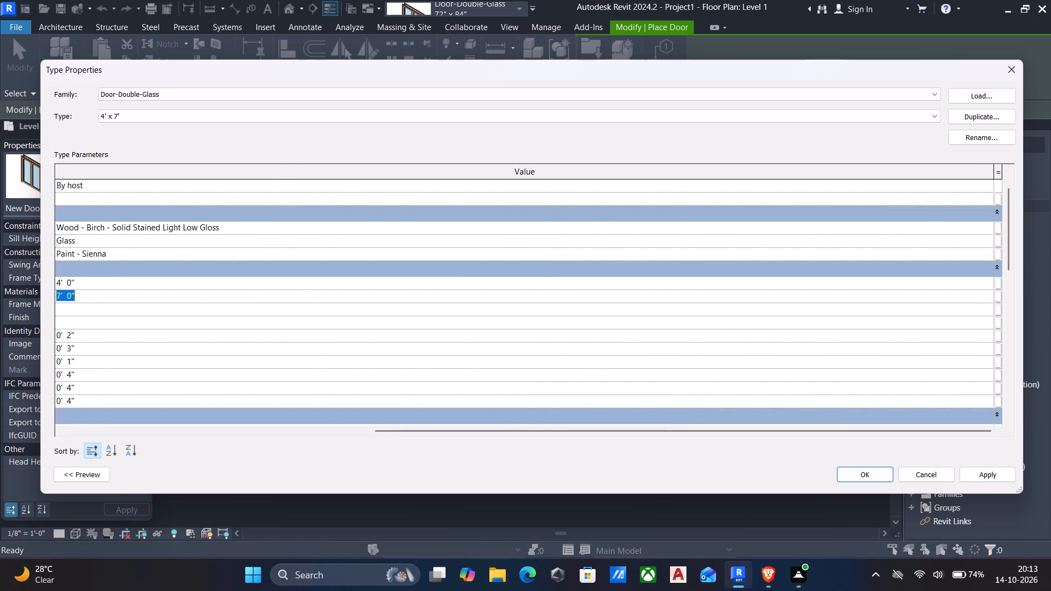
pyautogui.moveTo(1027, 240); pyautogui.dragTo(372, 233)
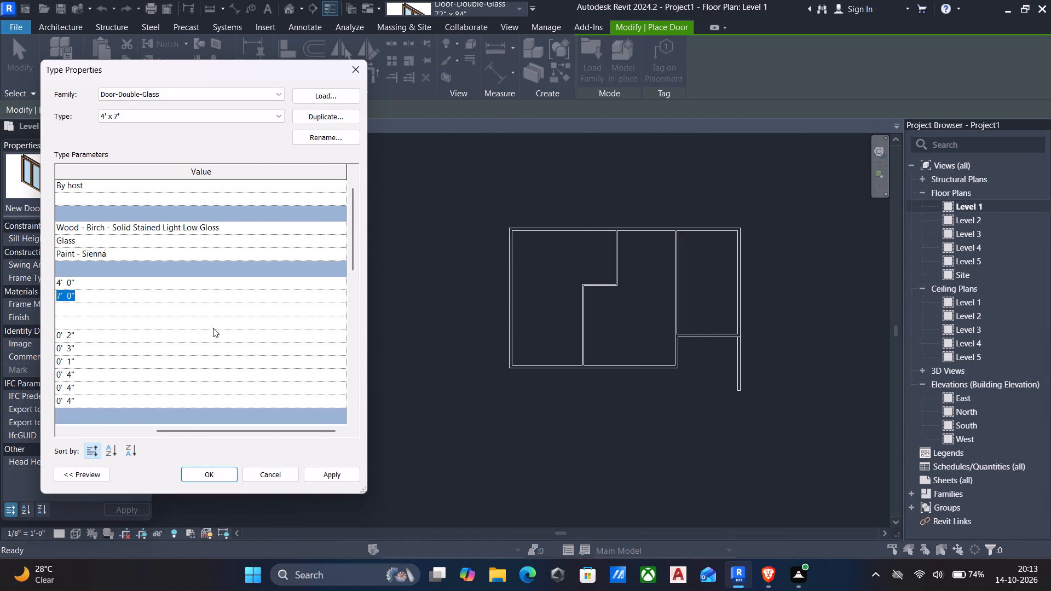
pyautogui.moveTo(169, 427); pyautogui.dragTo(28, 413)
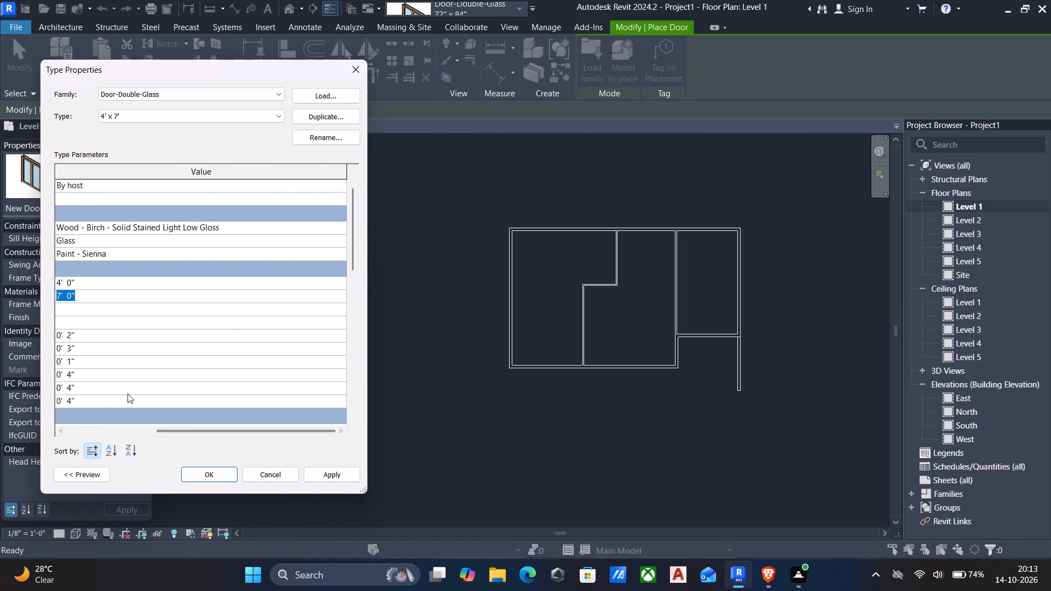
pyautogui.click(61, 427)
pyautogui.click(61, 437)
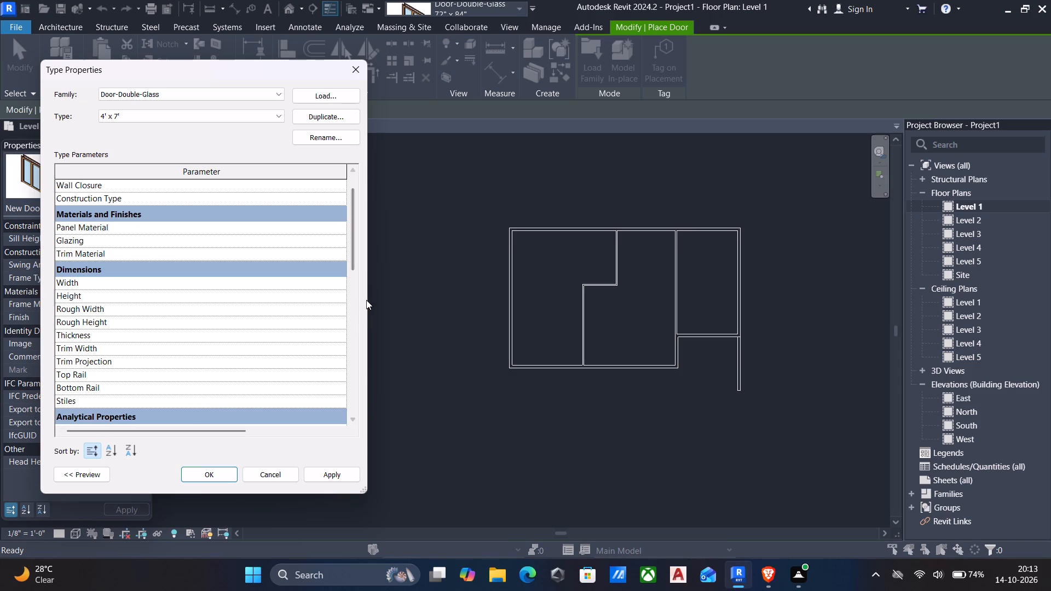
pyautogui.moveTo(368, 300); pyautogui.dragTo(789, 347)
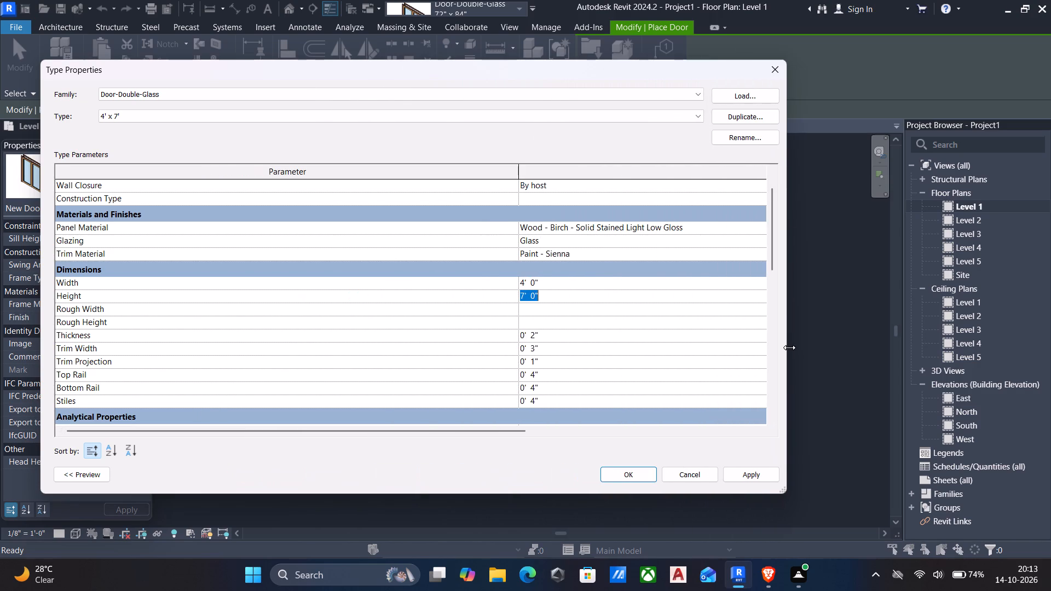
pyautogui.moveTo(789, 347); pyautogui.dragTo(845, 354)
pyautogui.press('BackSpace')
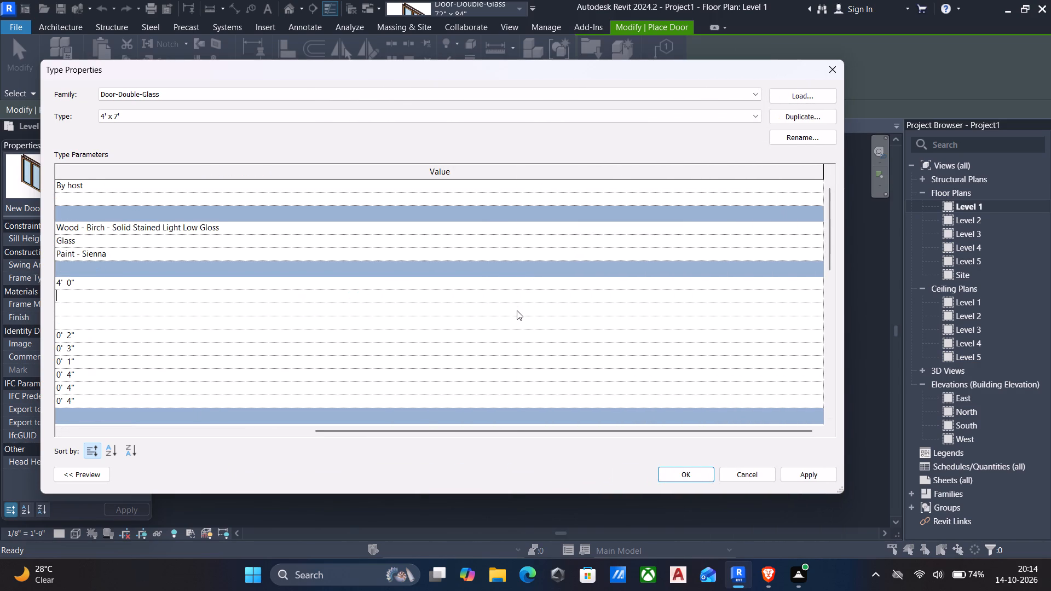
pyautogui.write("7'")
pyautogui.press('Return')
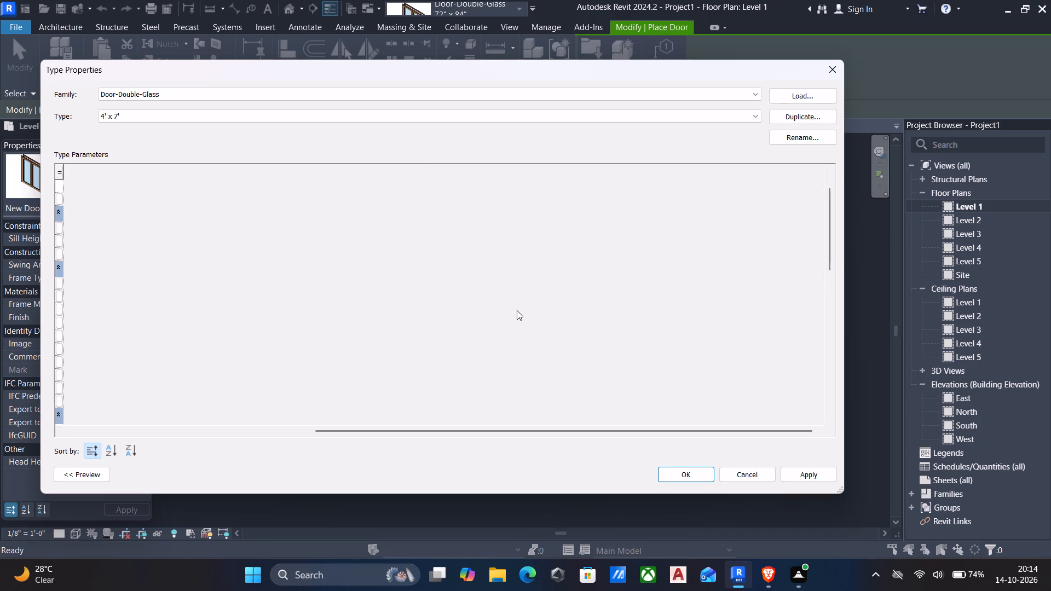
pyautogui.scroll(4, 515, 310)
pyautogui.scroll(17, 515, 310)
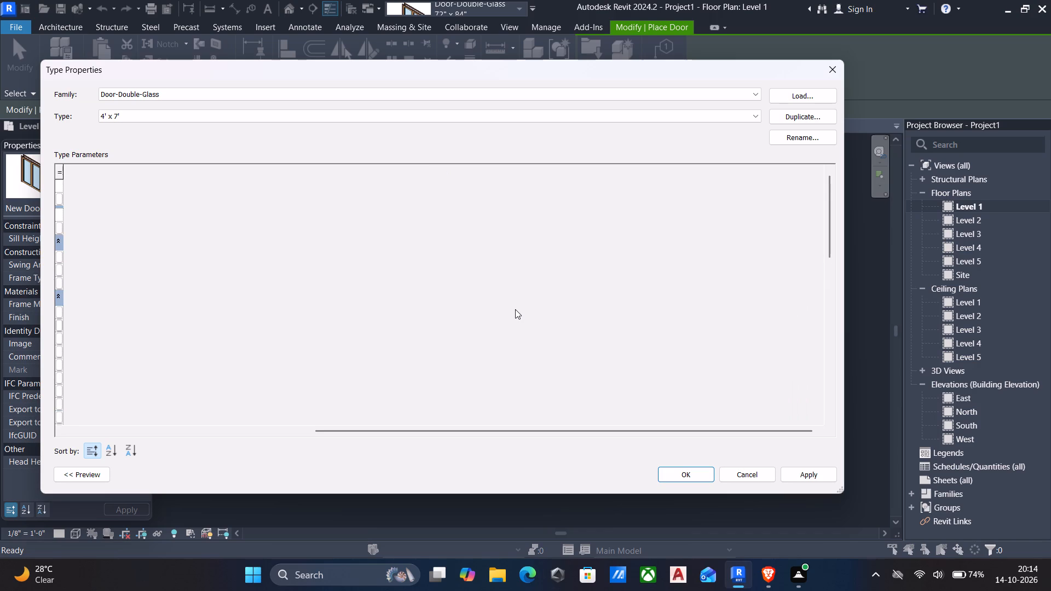
pyautogui.scroll(-7, 515, 309)
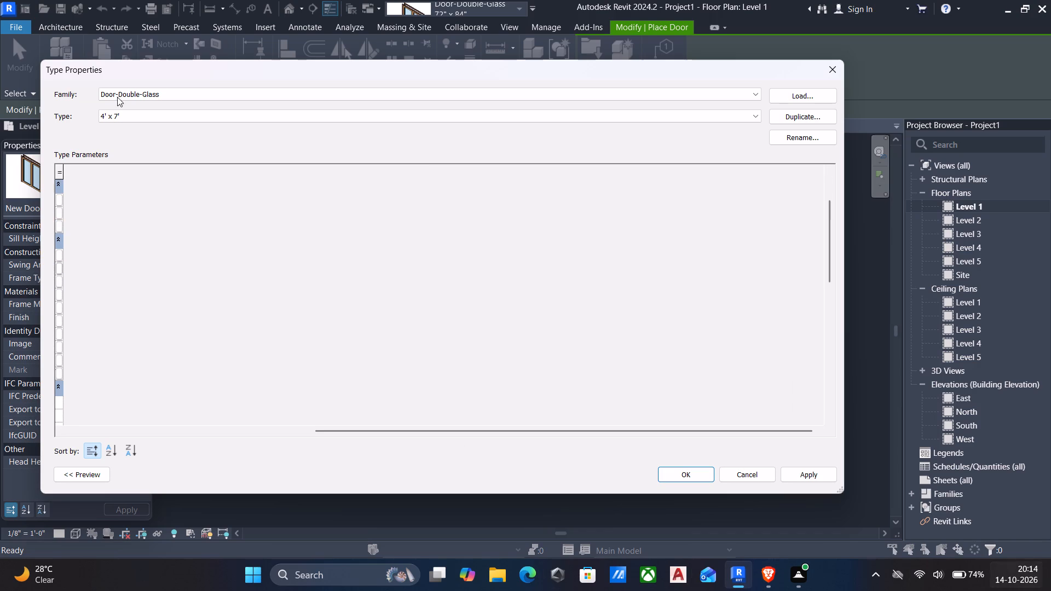
pyautogui.click(805, 473)
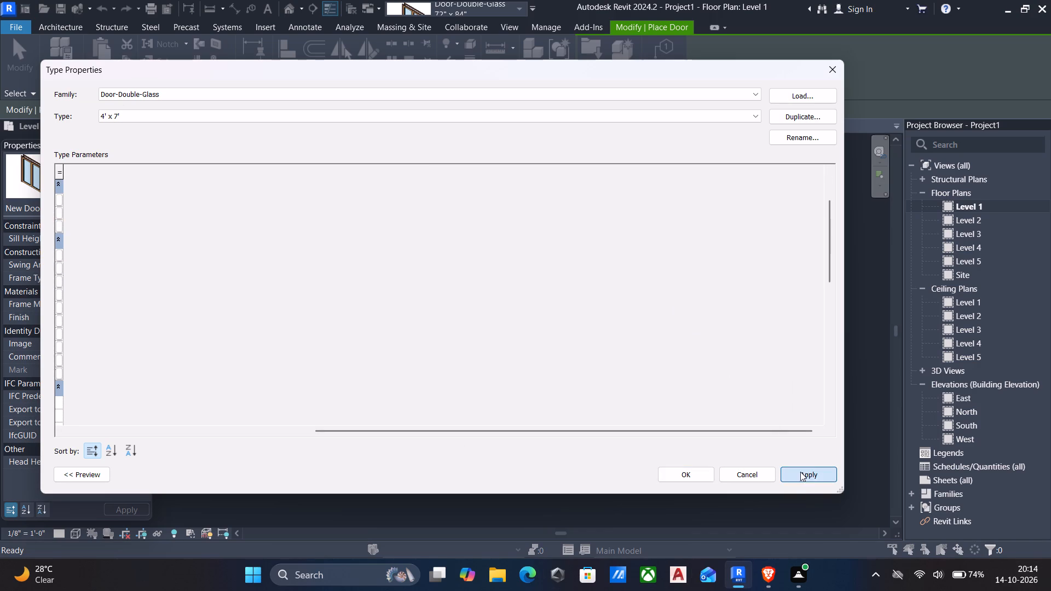
pyautogui.click(680, 472)
# Place the 4' x 7' double glass door in the south exterior wall, about 7' 6" east of the interior partition, on Level 1.
pyautogui.scroll(1, 619, 380)
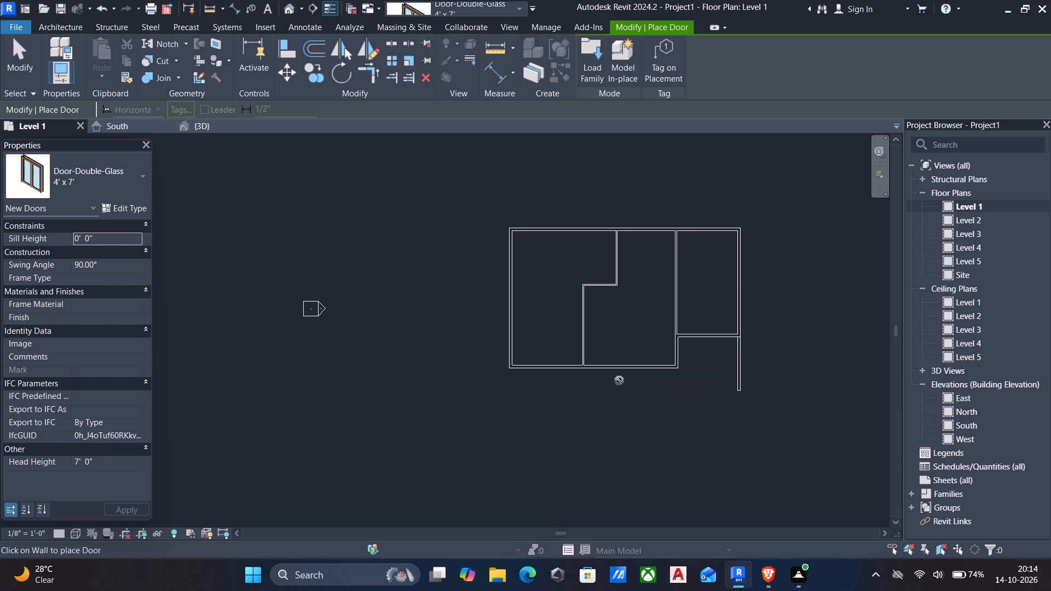
pyautogui.scroll(4, 619, 380)
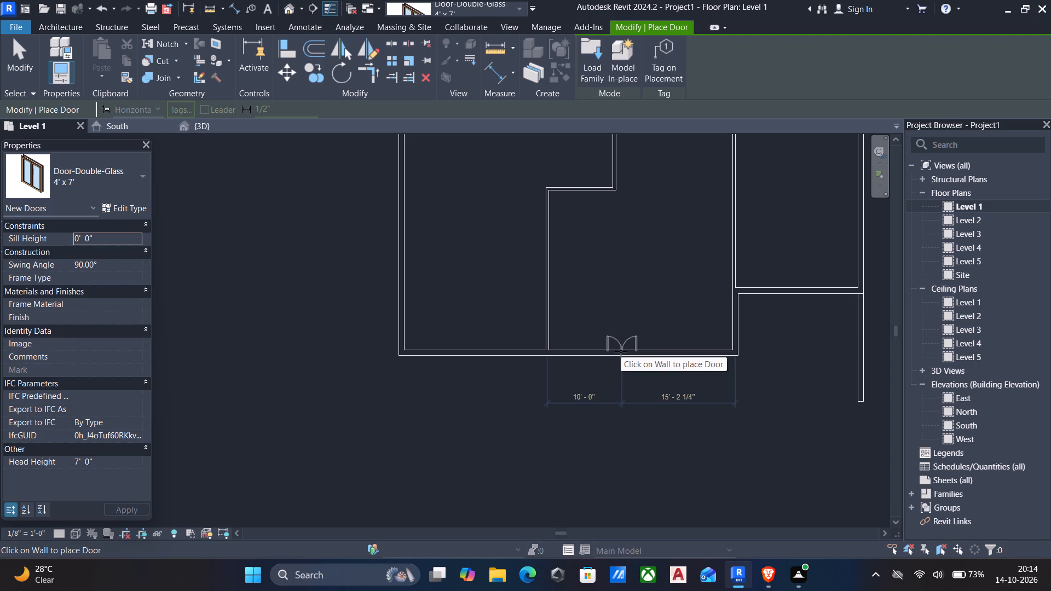
pyautogui.click(605, 350)
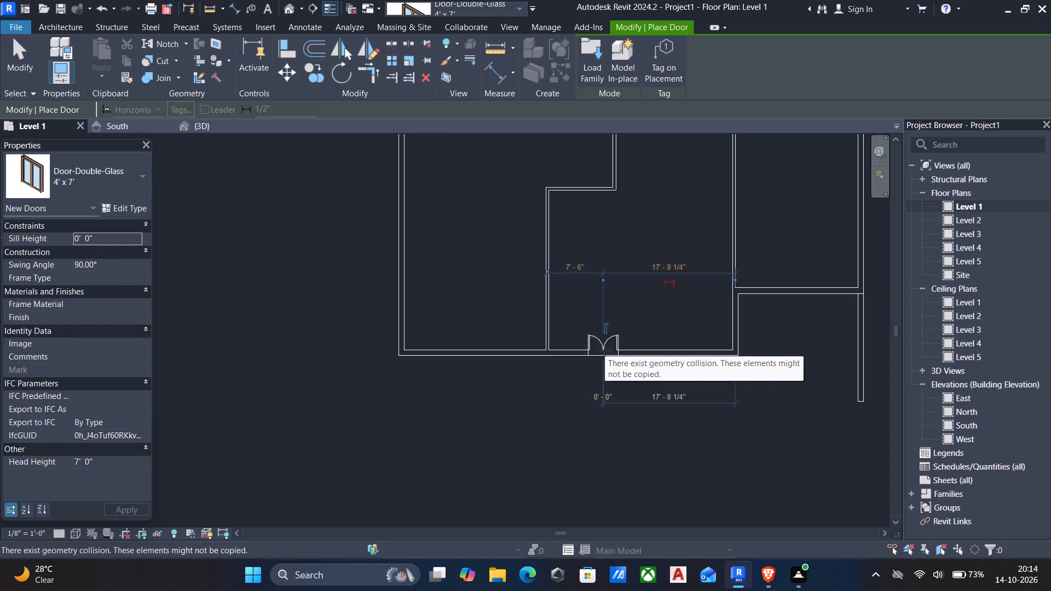
# In the 3D view, set the placed double glass door's Sill Height to 2'.
pyautogui.click(284, 9)
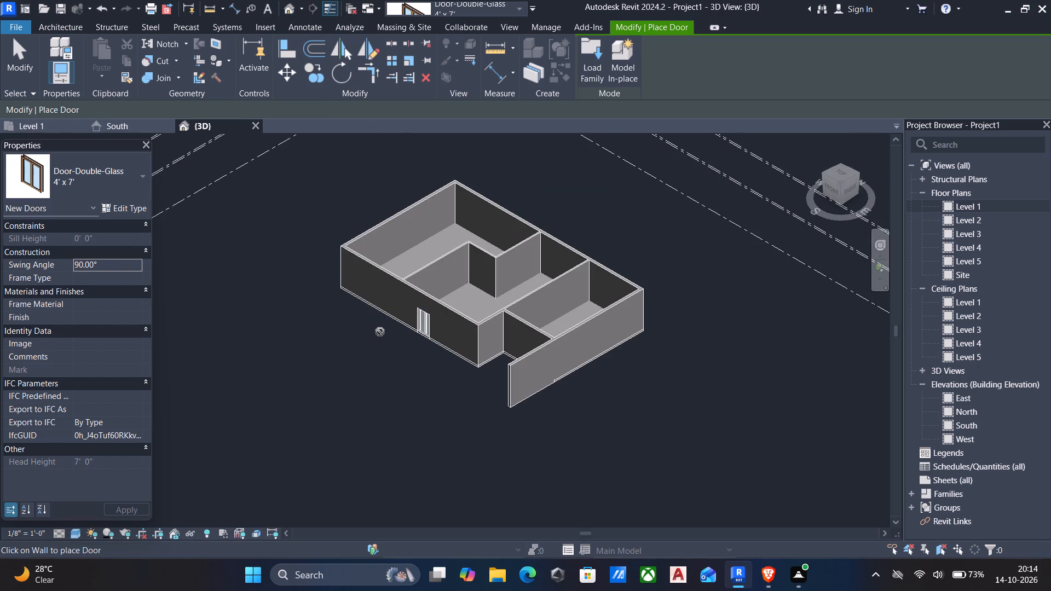
pyautogui.press('Escape')
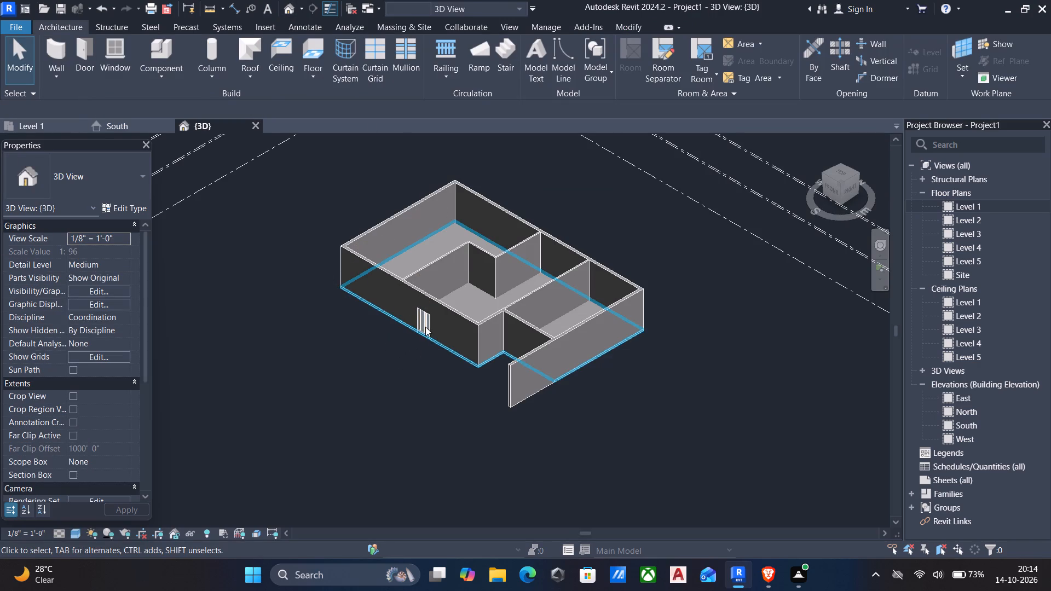
pyautogui.click(425, 327)
pyautogui.click(96, 247)
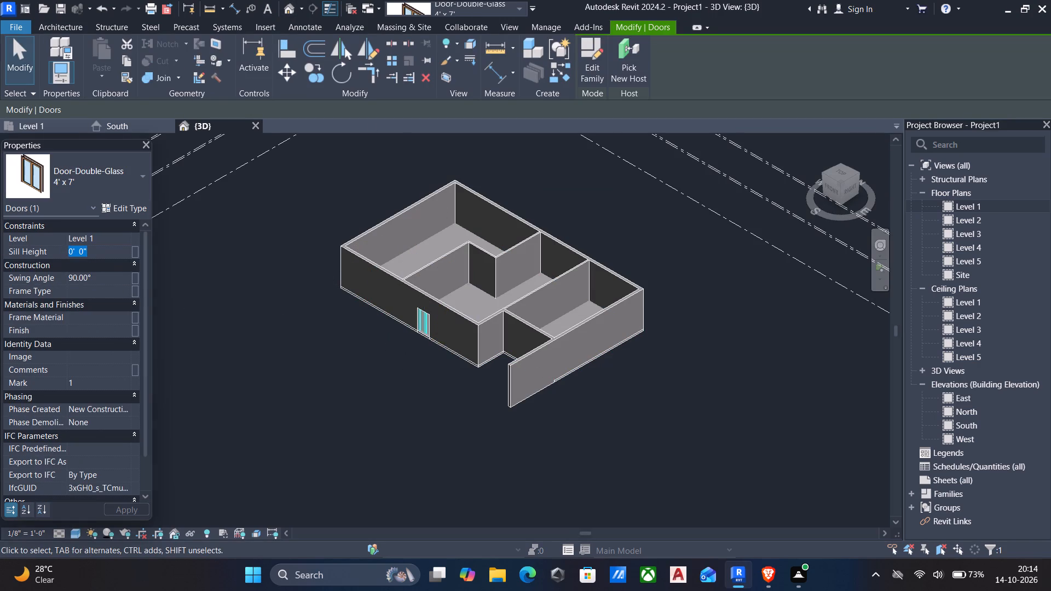
pyautogui.write("2'")
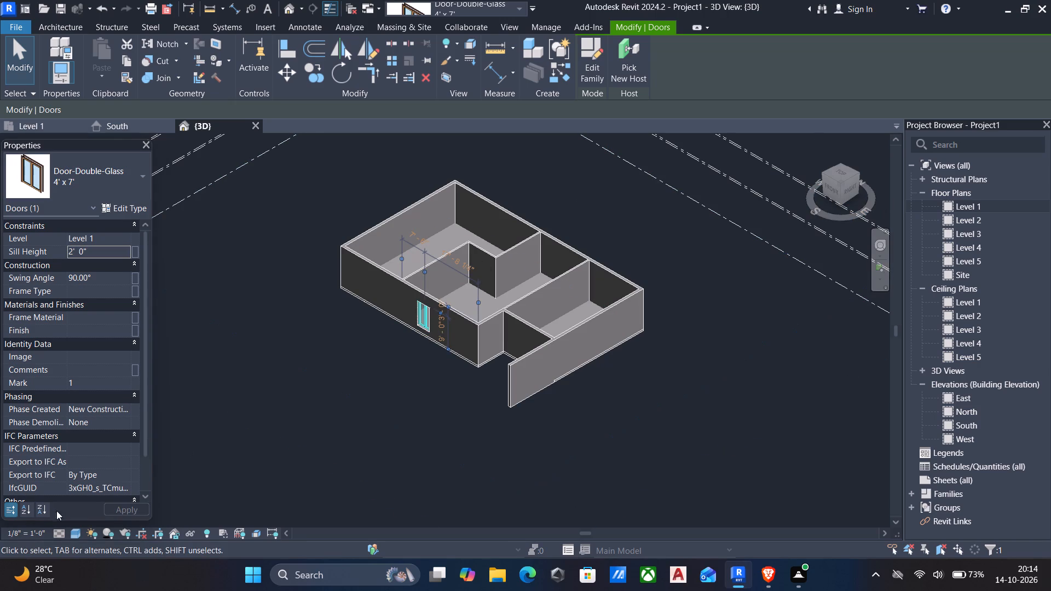
# Switch the 3D view's visual style to Realistic.
pyautogui.click(76, 534)
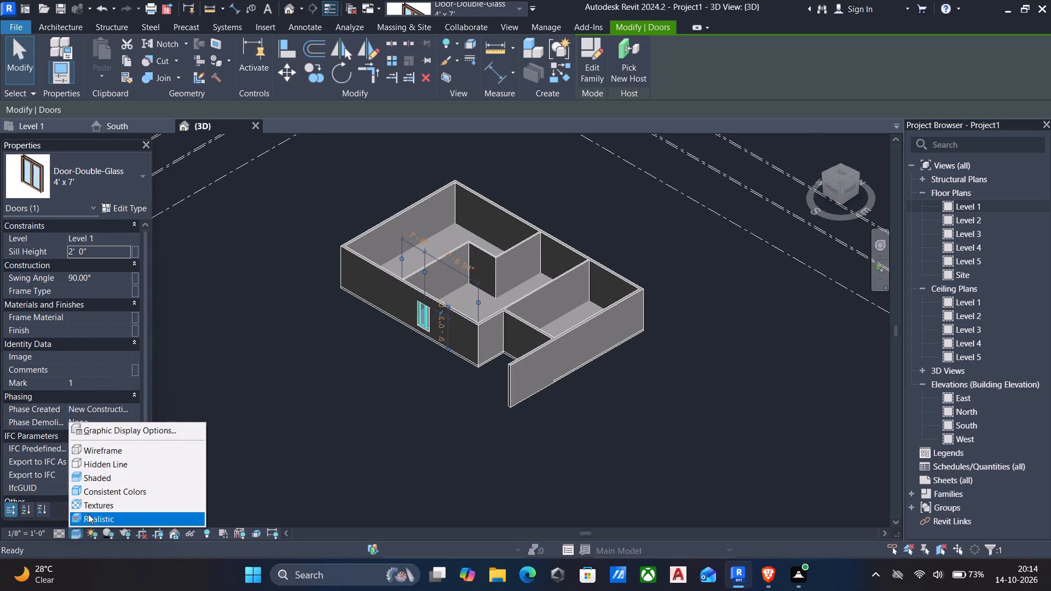
pyautogui.click(90, 517)
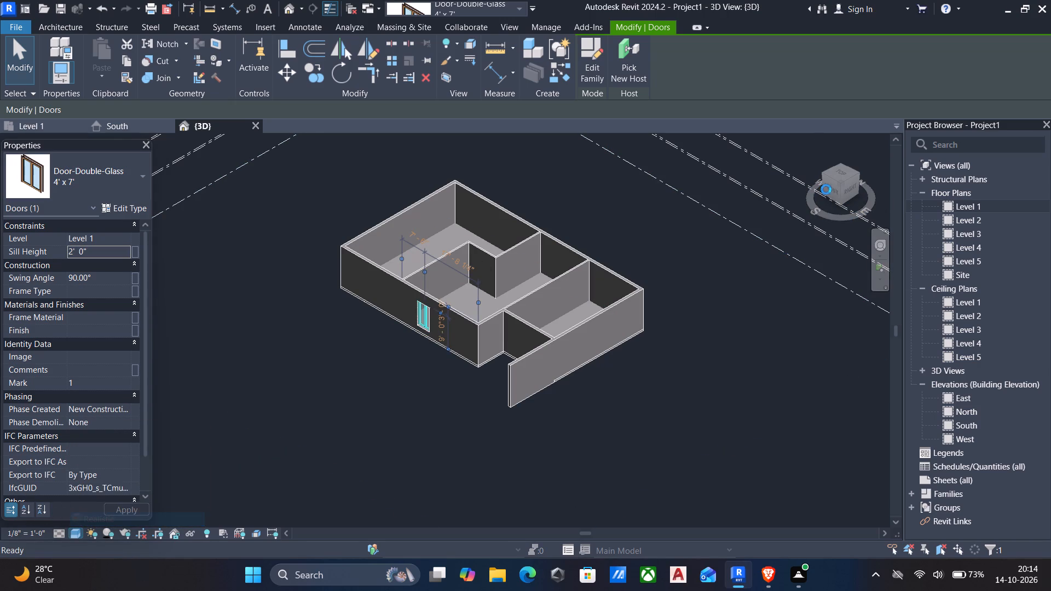
# Examine the double glass door's frame, glazing and position in the exterior wall in the 3D view.
pyautogui.scroll(5, 423, 357)
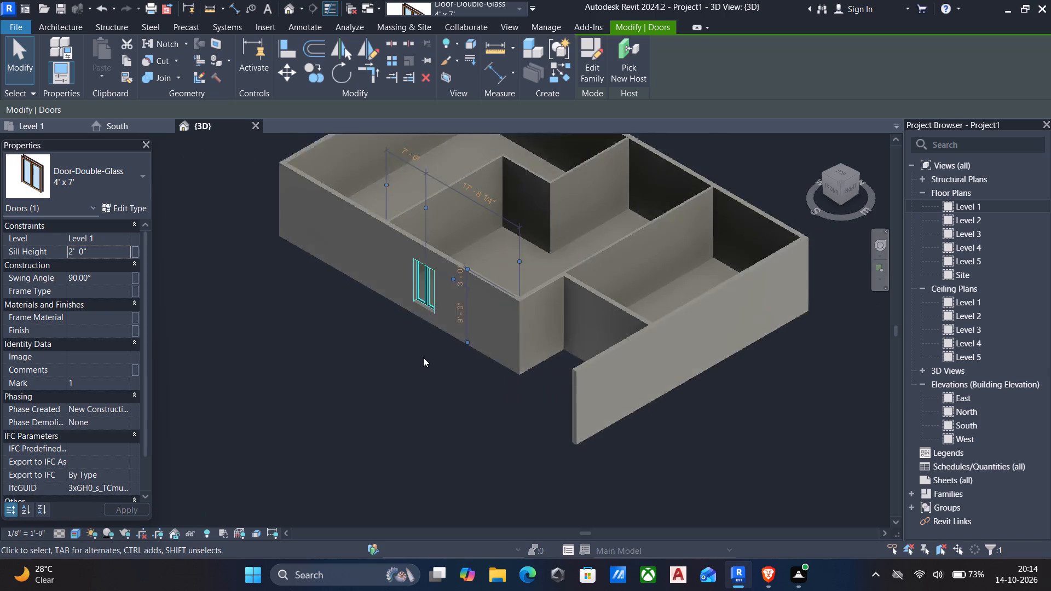
pyautogui.scroll(7, 448, 288)
pyautogui.press('Escape')
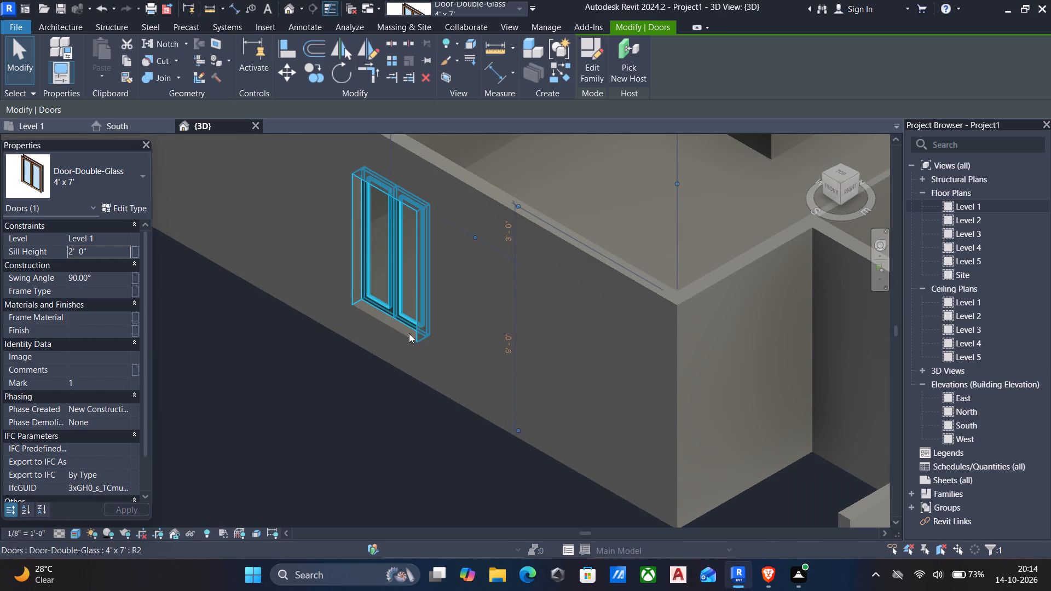
pyautogui.scroll(-8, 406, 339)
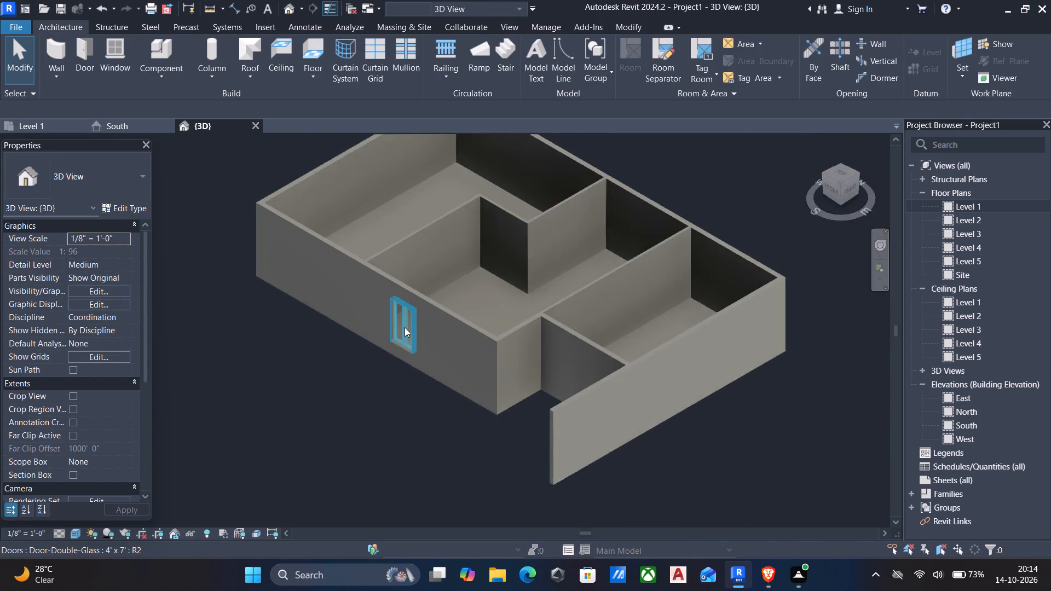
pyautogui.scroll(18, 405, 325)
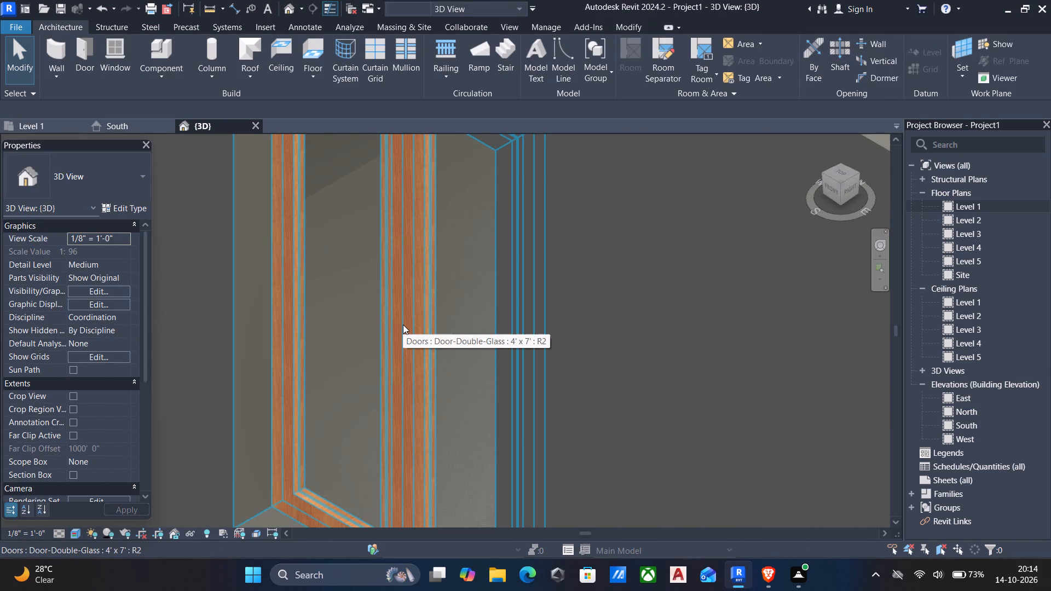
pyautogui.scroll(-14, 403, 325)
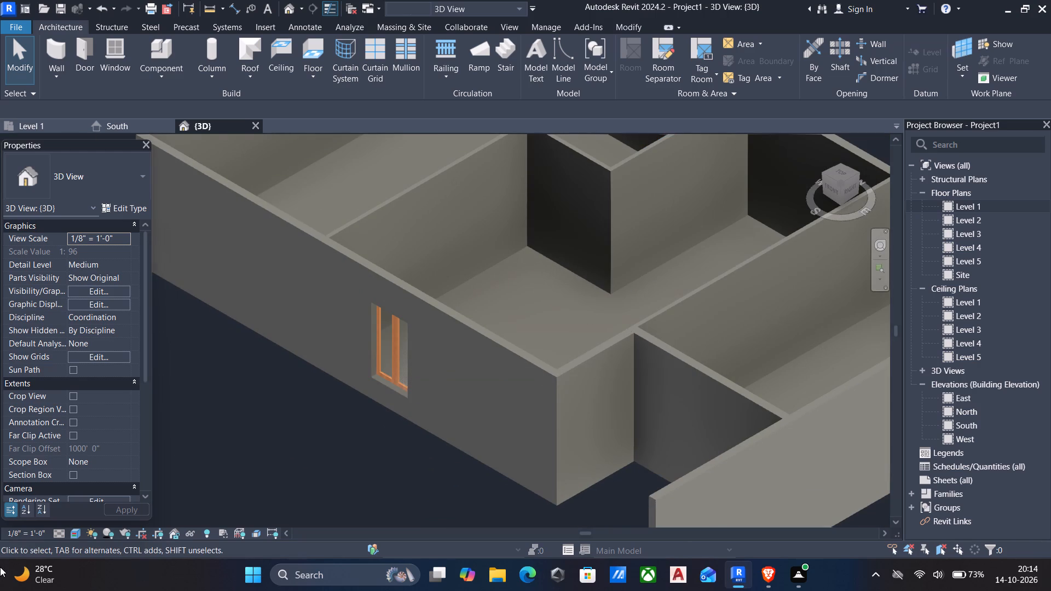
# Set the 3D view's detail level to Coarse and its visual style to Shaded.
pyautogui.click(59, 536)
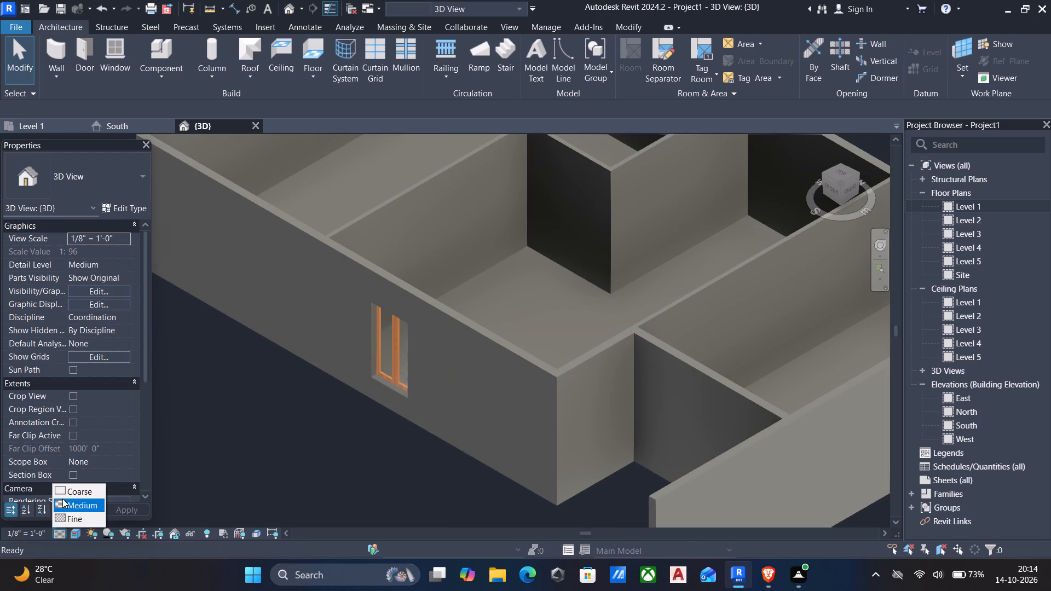
pyautogui.click(62, 495)
pyautogui.click(72, 531)
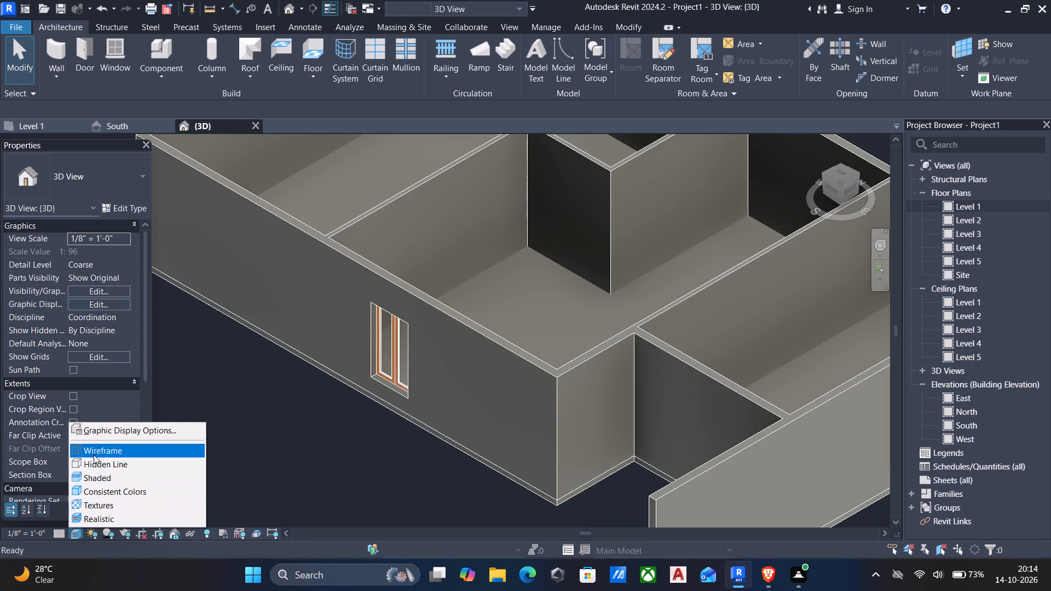
pyautogui.click(97, 475)
pyautogui.scroll(-5, 469, 291)
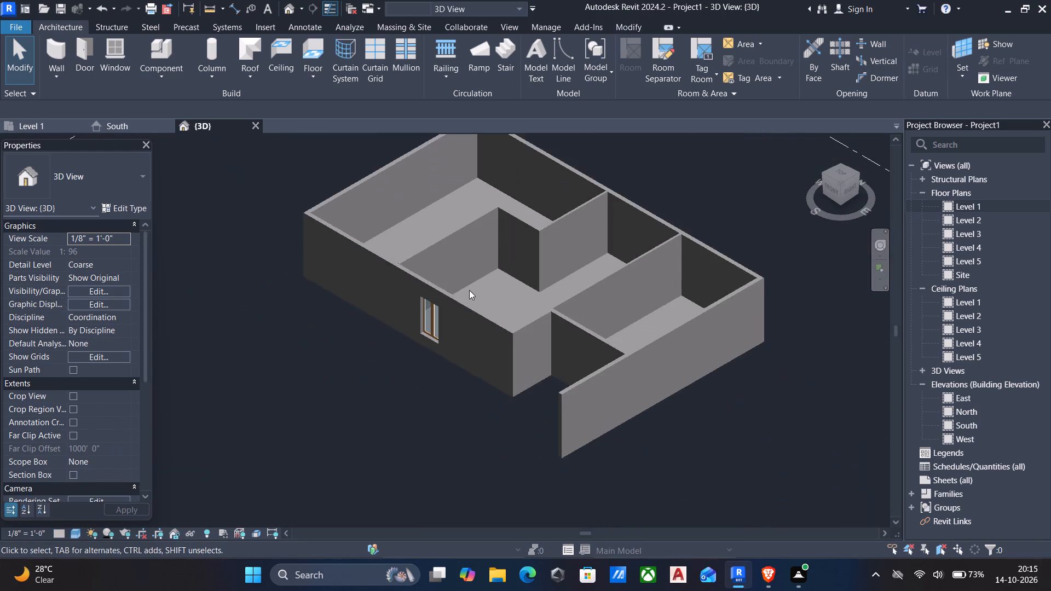
pyautogui.moveTo(454, 344); pyautogui.dragTo(466, 368, button='middle')
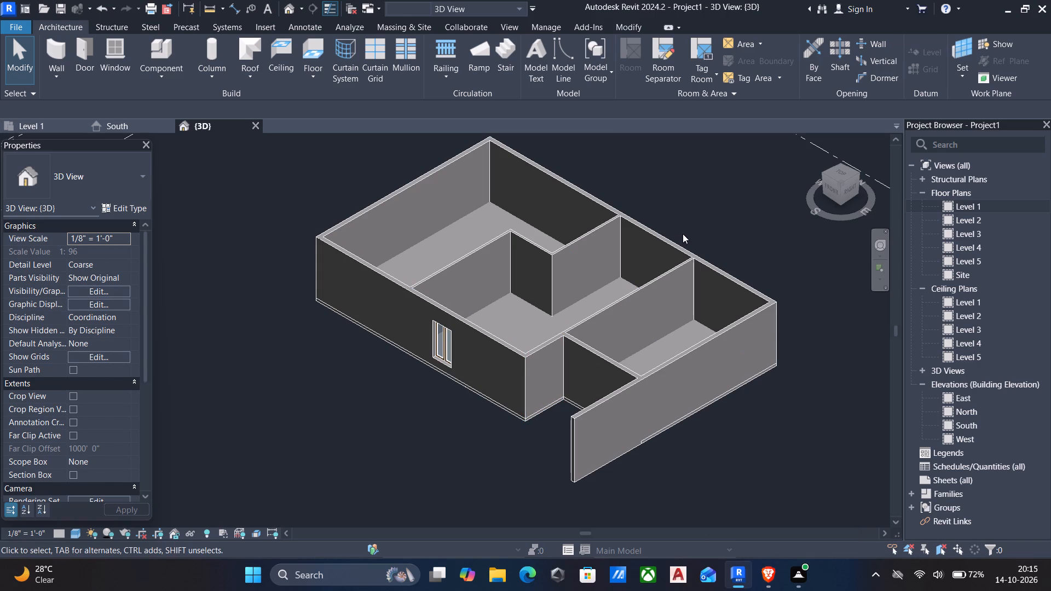
pyautogui.click(829, 190)
# In the Level 1 floor plan, measure from the south exterior wall's east corner to the double glass door's near edge.
pyautogui.doubleClick(968, 202)
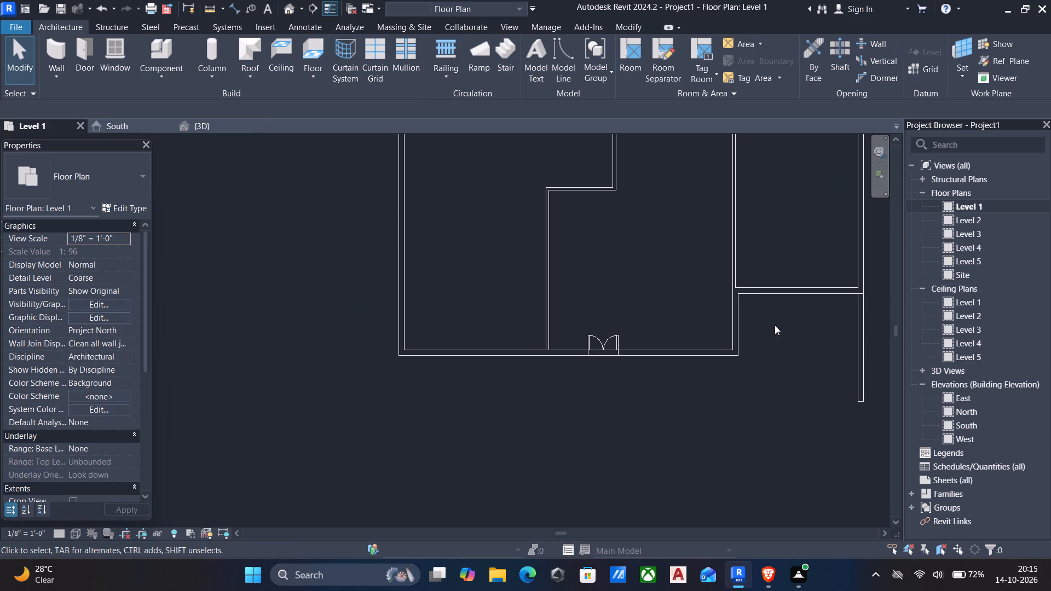
pyautogui.scroll(-3, 681, 341)
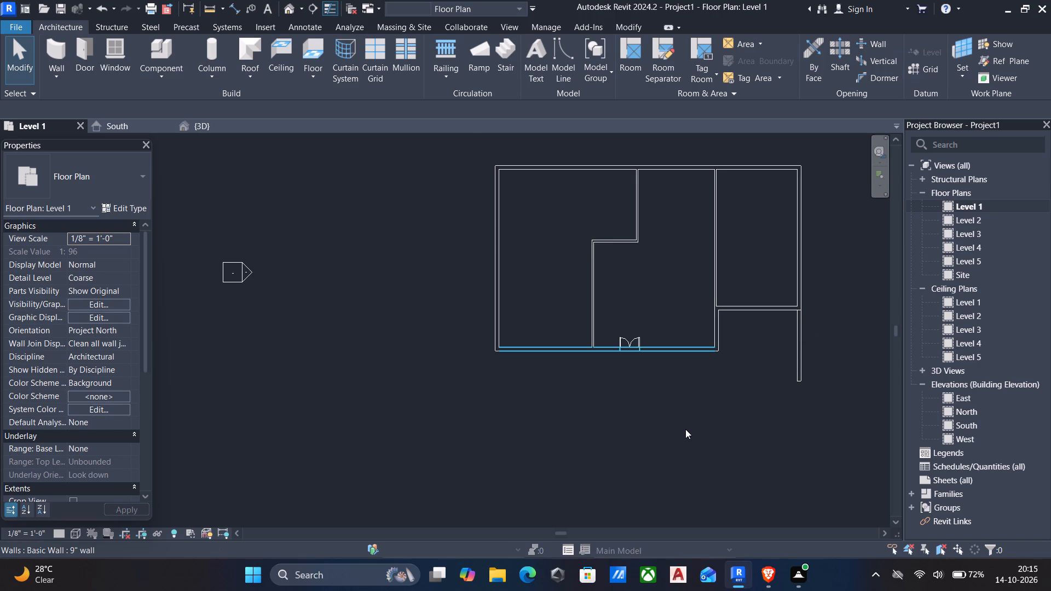
pyautogui.write('dd')
pyautogui.scroll(6, 678, 453)
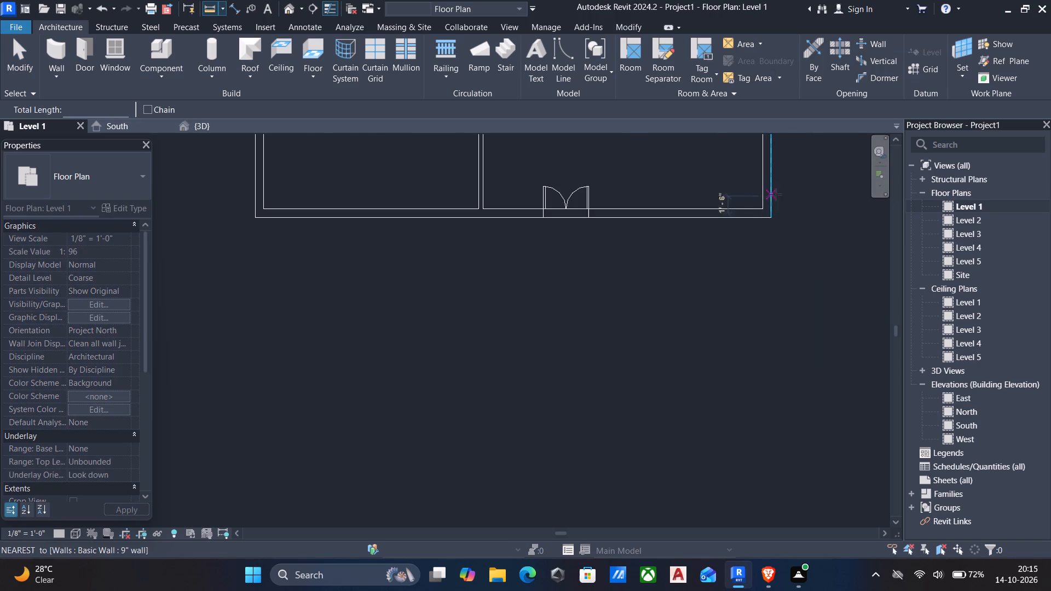
pyautogui.click(774, 213)
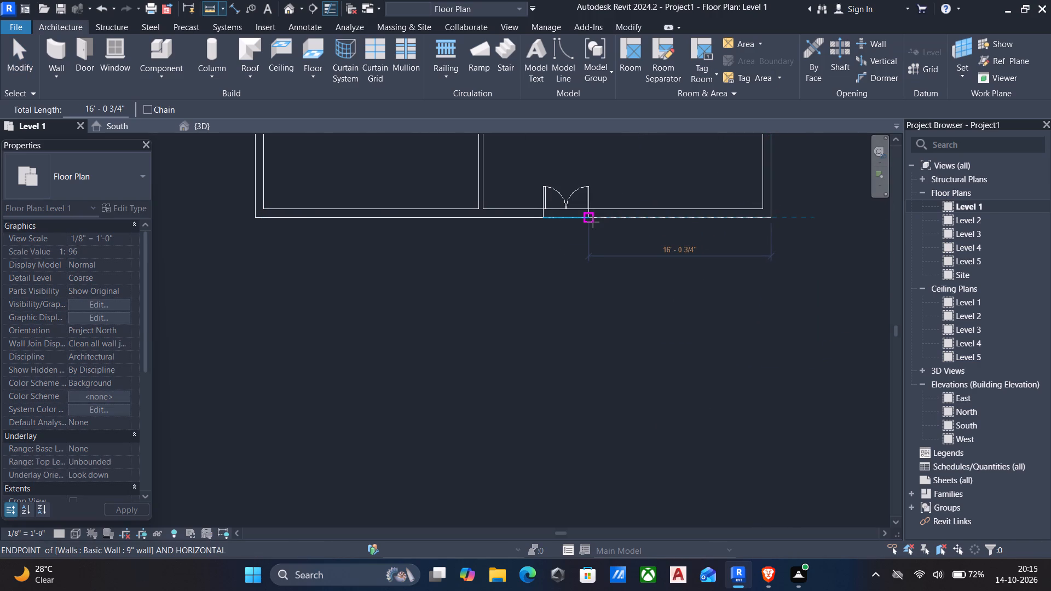
pyautogui.press('Escape')
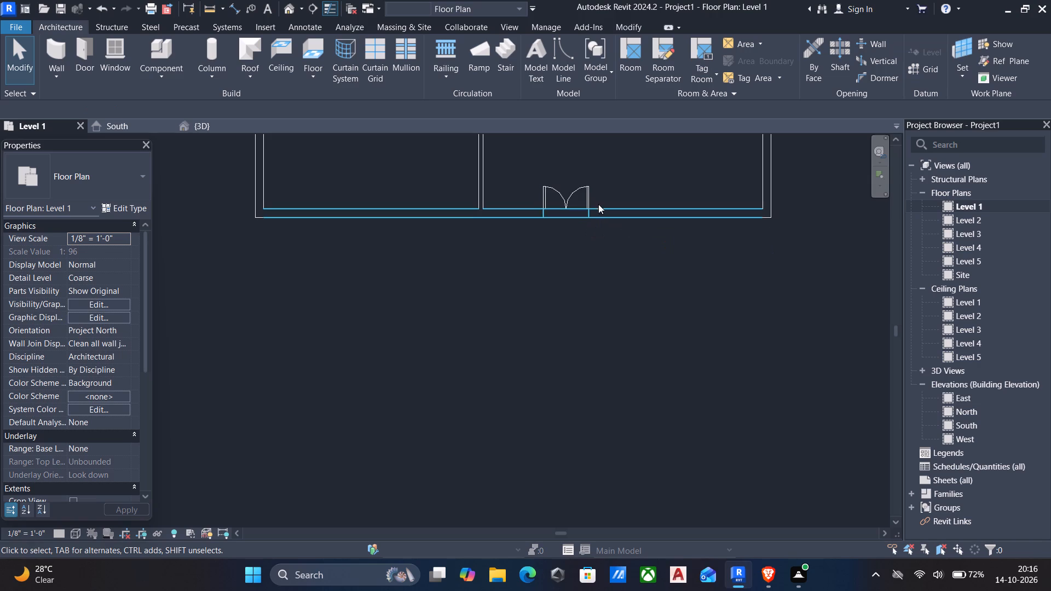
# Draw a 9' long Curtain Wall 1 along the south exterior wall's centerline, starting about 11' 6" from the east end wall and running east.
pyautogui.write('wa')
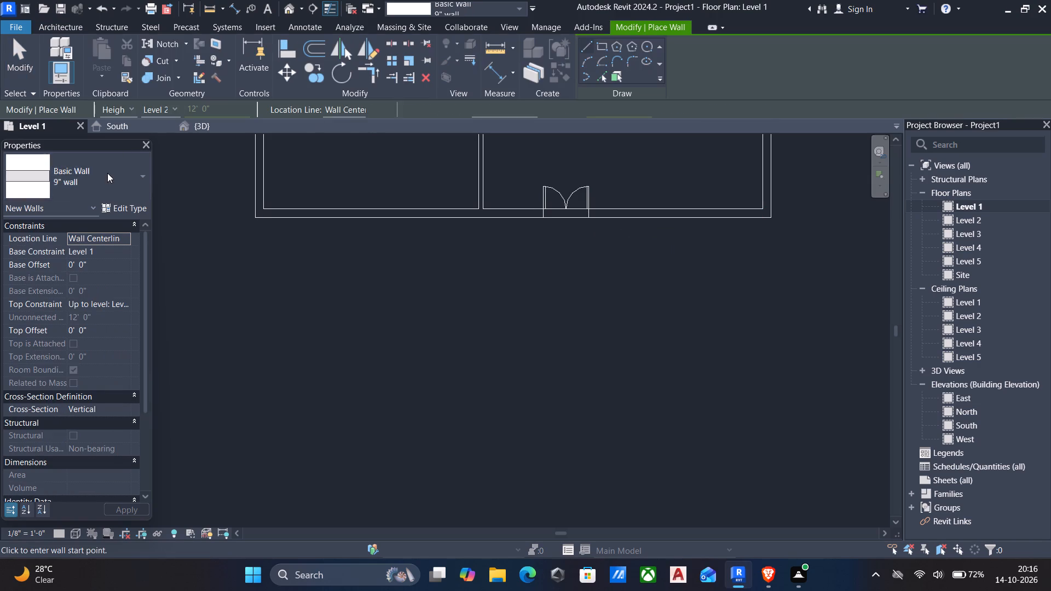
pyautogui.click(104, 177)
pyautogui.scroll(6, 108, 303)
pyautogui.scroll(5, 85, 375)
pyautogui.scroll(-13, 85, 379)
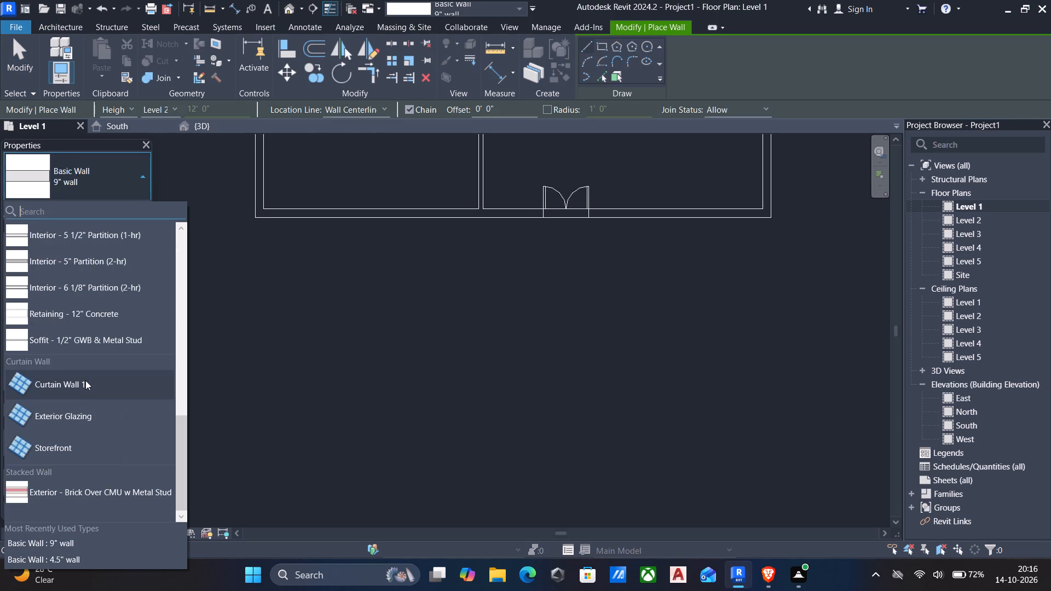
pyautogui.scroll(-2, 85, 380)
pyautogui.click(80, 386)
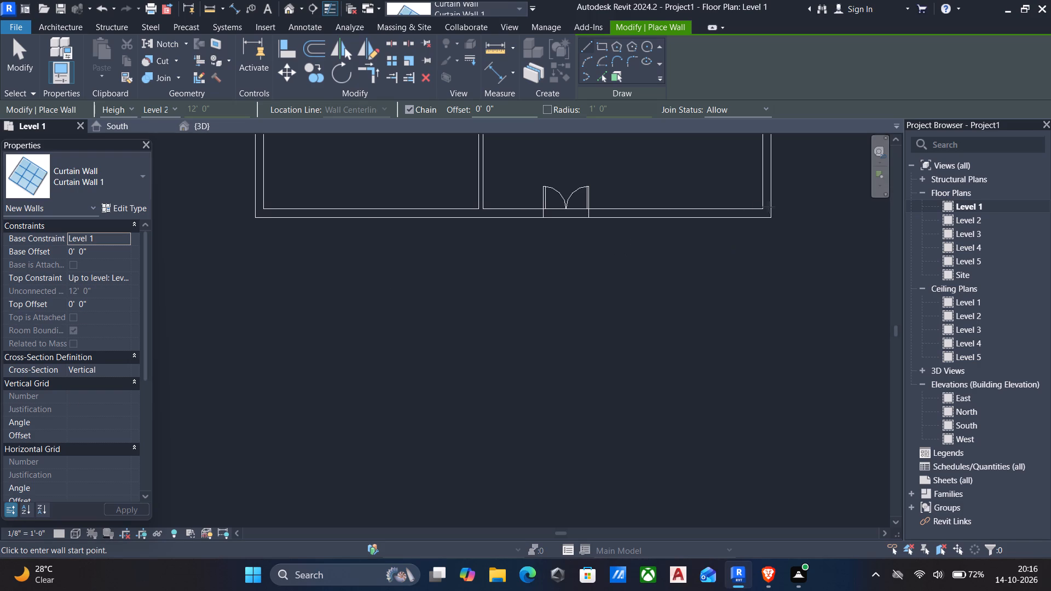
pyautogui.scroll(3, 703, 219)
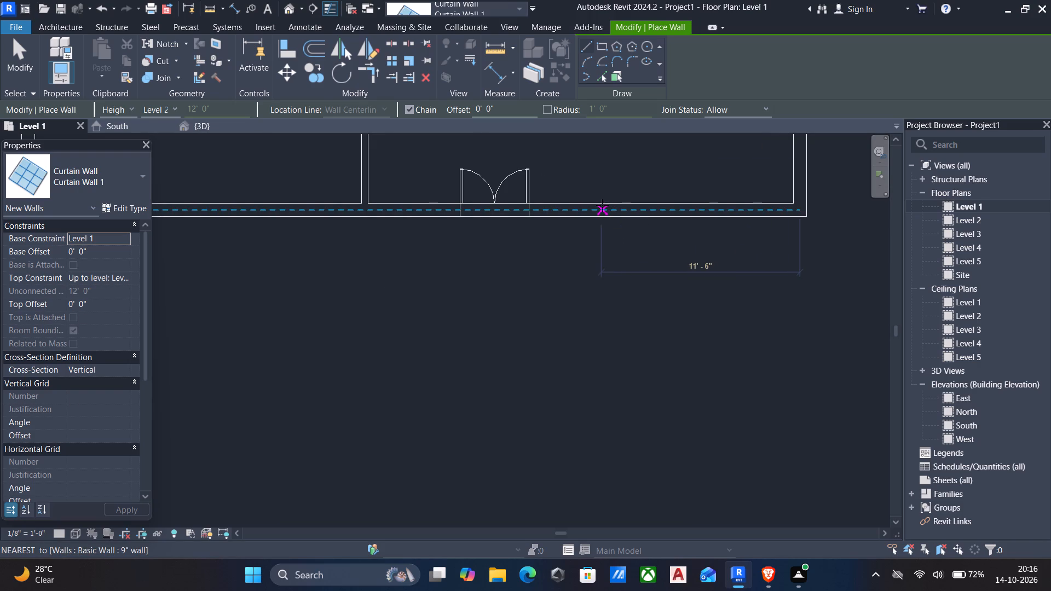
pyautogui.click(602, 205)
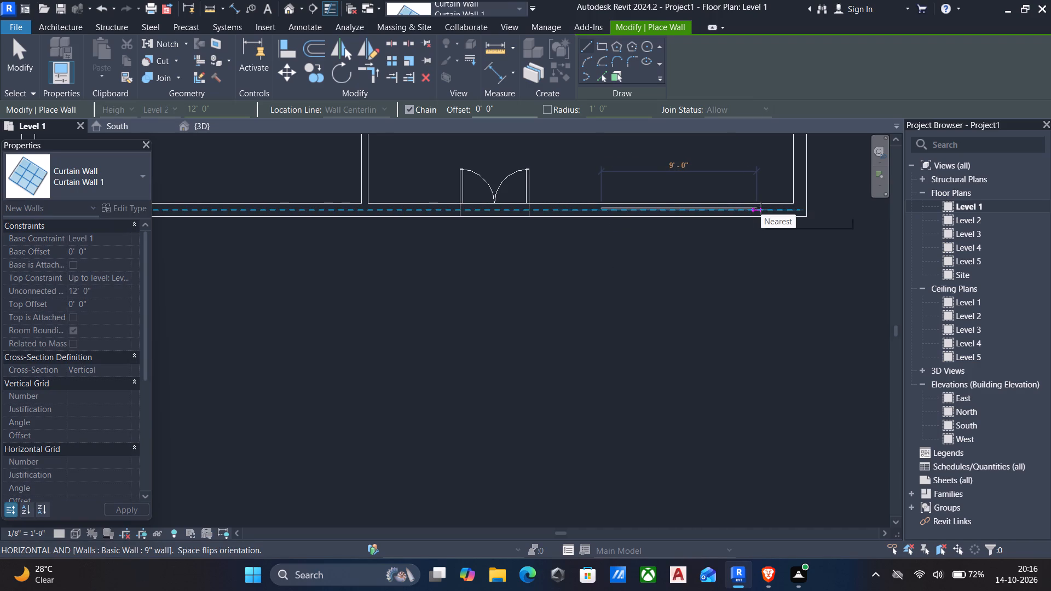
pyautogui.click(761, 208)
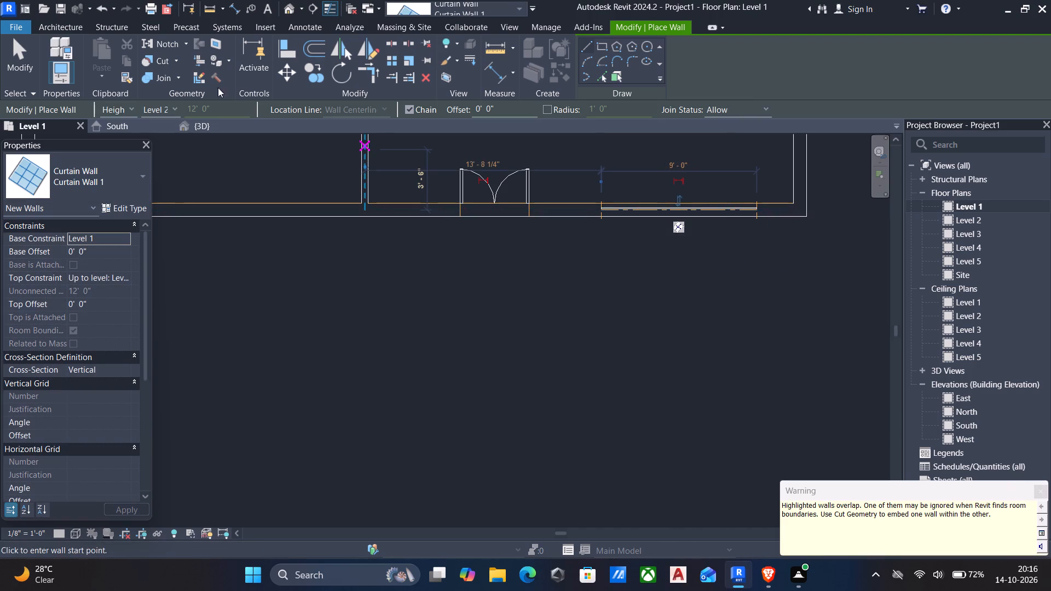
# Cut the 9" south exterior wall with the curtain wall using Cut Geometry.
pyautogui.click(149, 57)
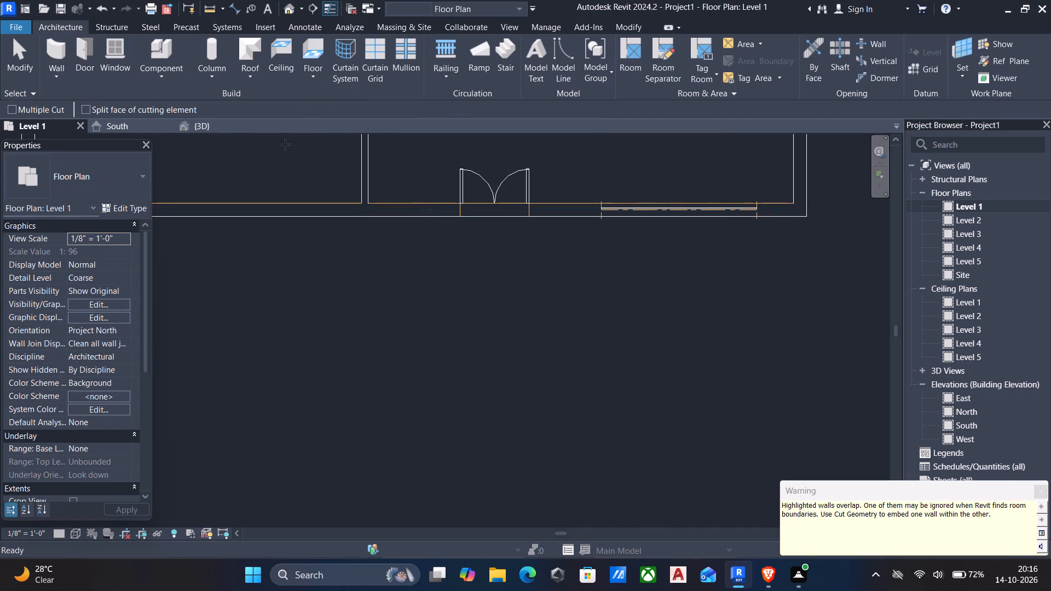
pyautogui.click(547, 204)
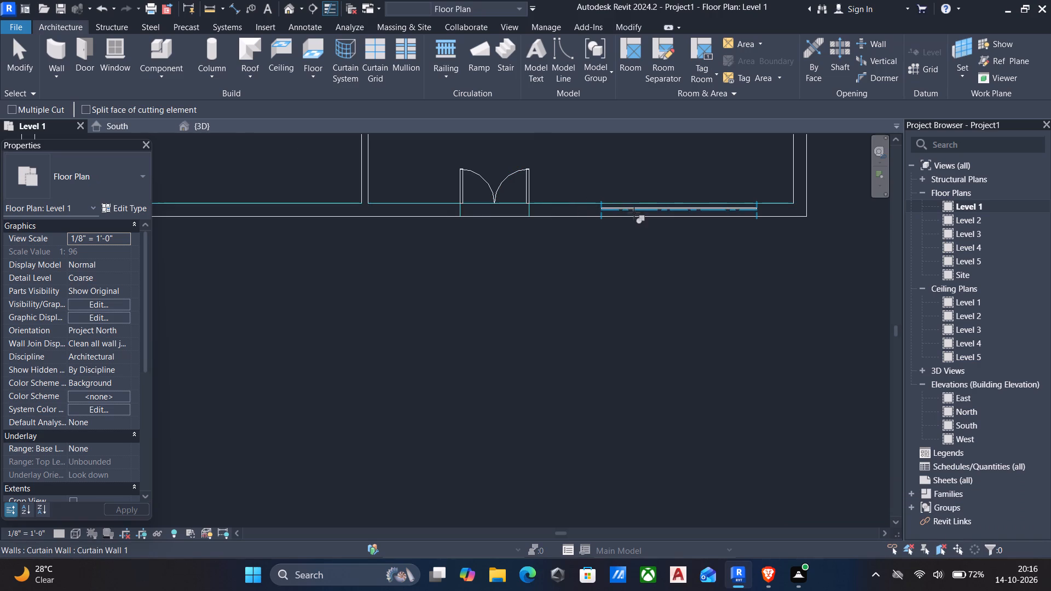
pyautogui.click(634, 213)
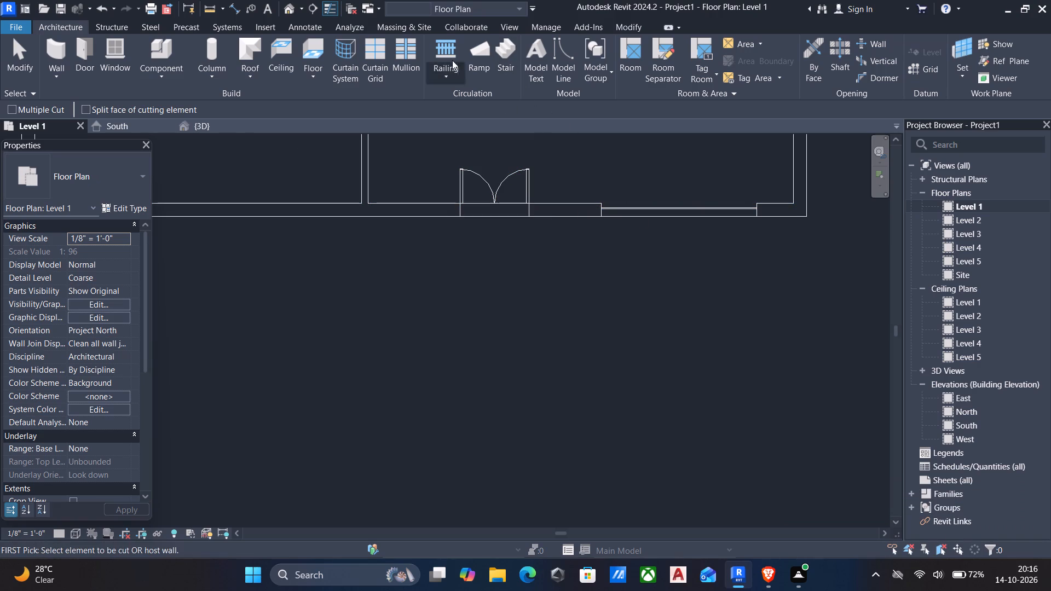
# In the 3D view, set the curtain wall's Base Offset to 2' 6".
pyautogui.click(290, 9)
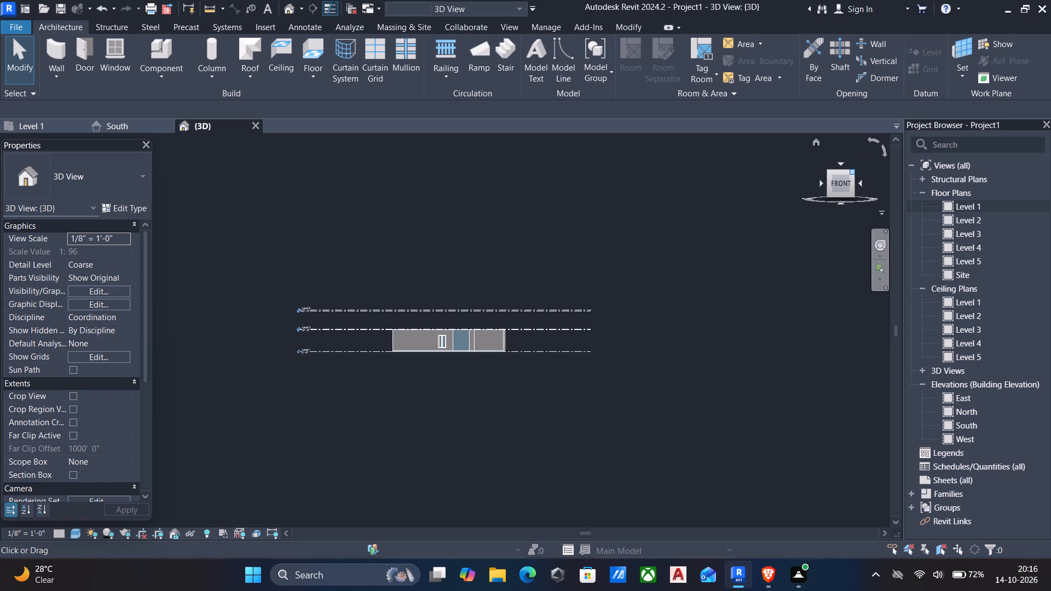
pyautogui.click(852, 170)
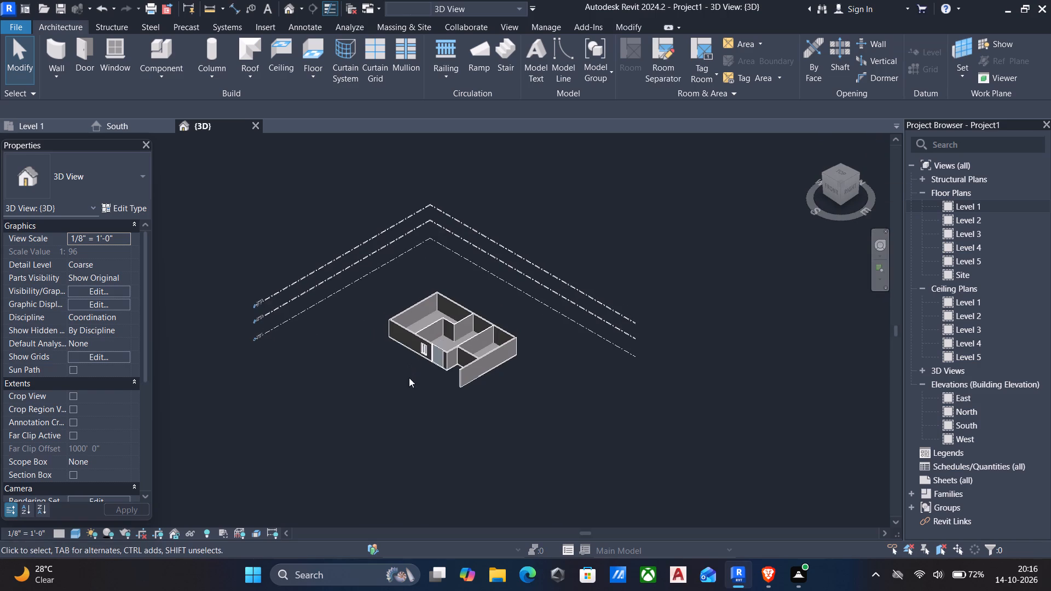
pyautogui.moveTo(445, 381); pyautogui.dragTo(512, 339, button='middle')
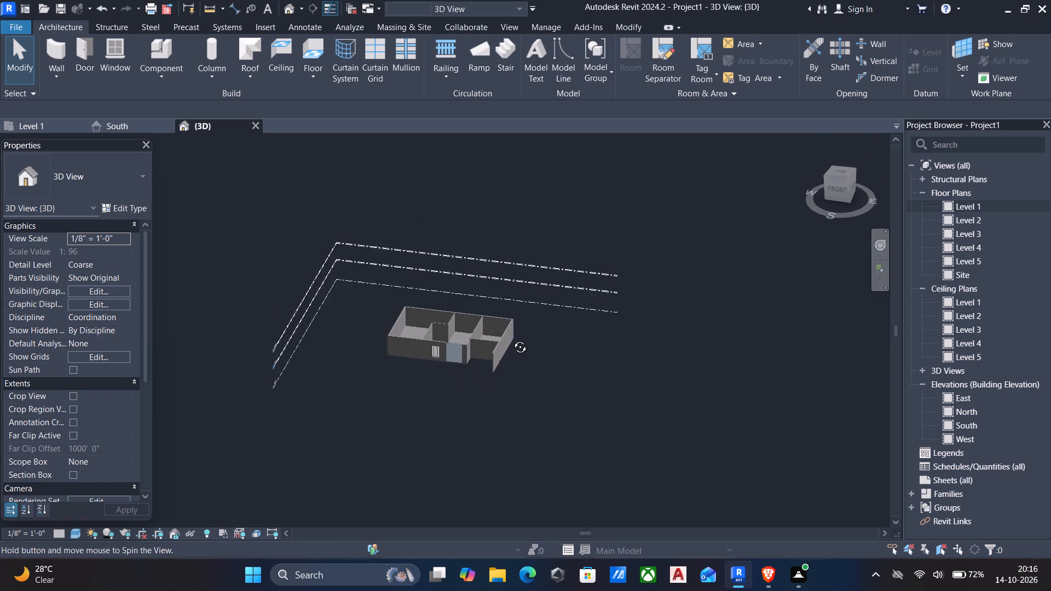
pyautogui.moveTo(512, 339); pyautogui.dragTo(512, 338, button='middle')
pyautogui.scroll(6, 432, 370)
pyautogui.scroll(5, 474, 340)
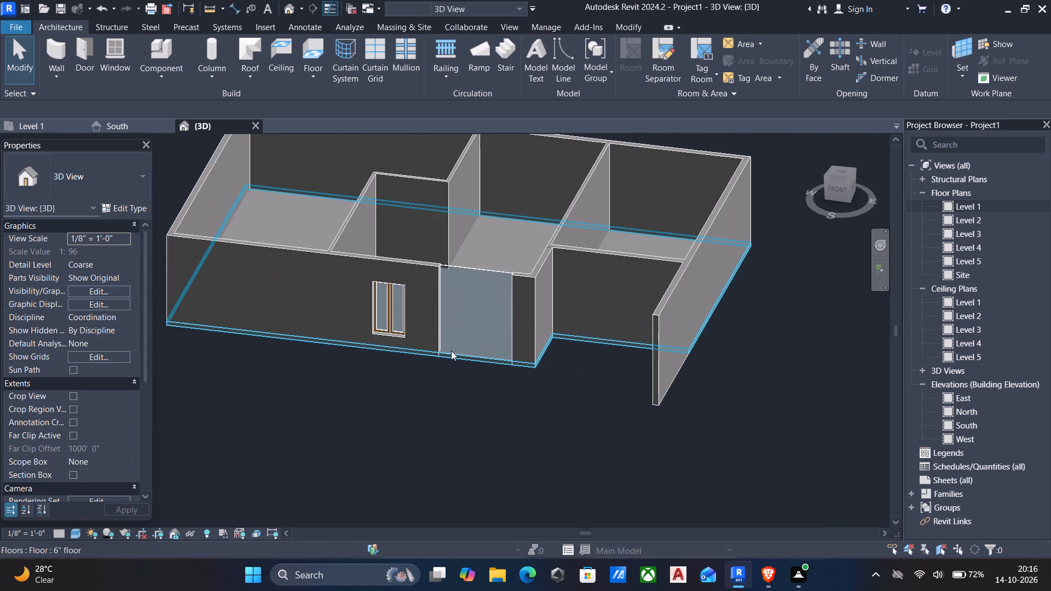
pyautogui.moveTo(451, 352); pyautogui.dragTo(466, 332, button='middle')
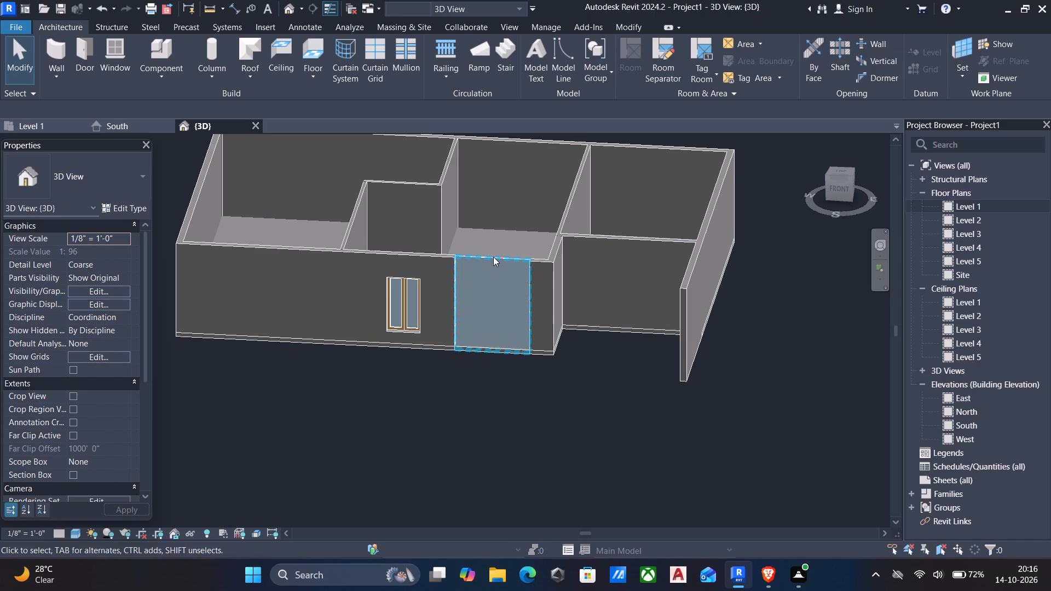
pyautogui.click(493, 257)
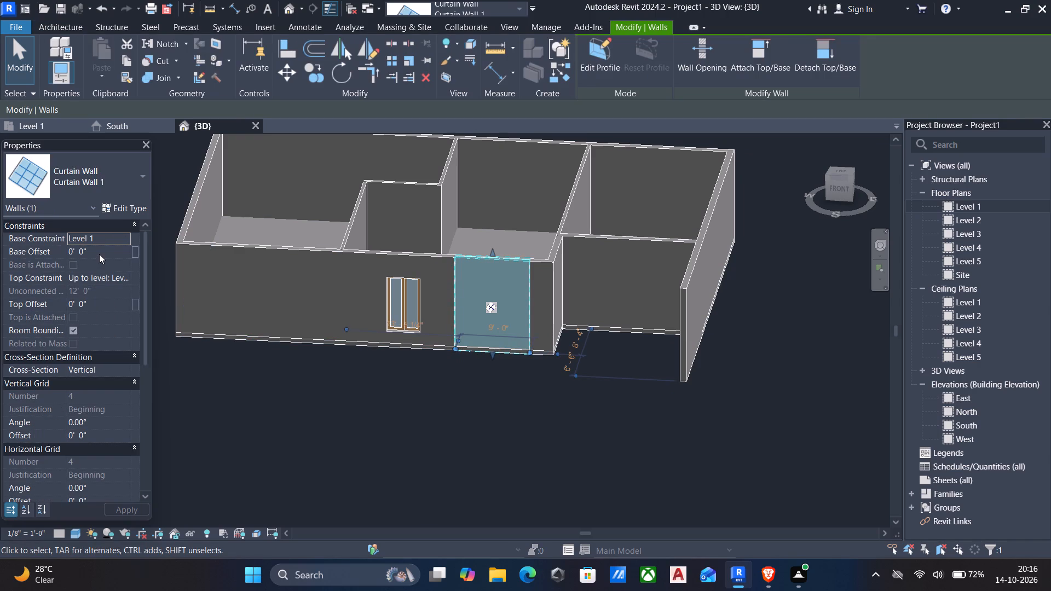
pyautogui.click(100, 252)
pyautogui.write('2\'6"')
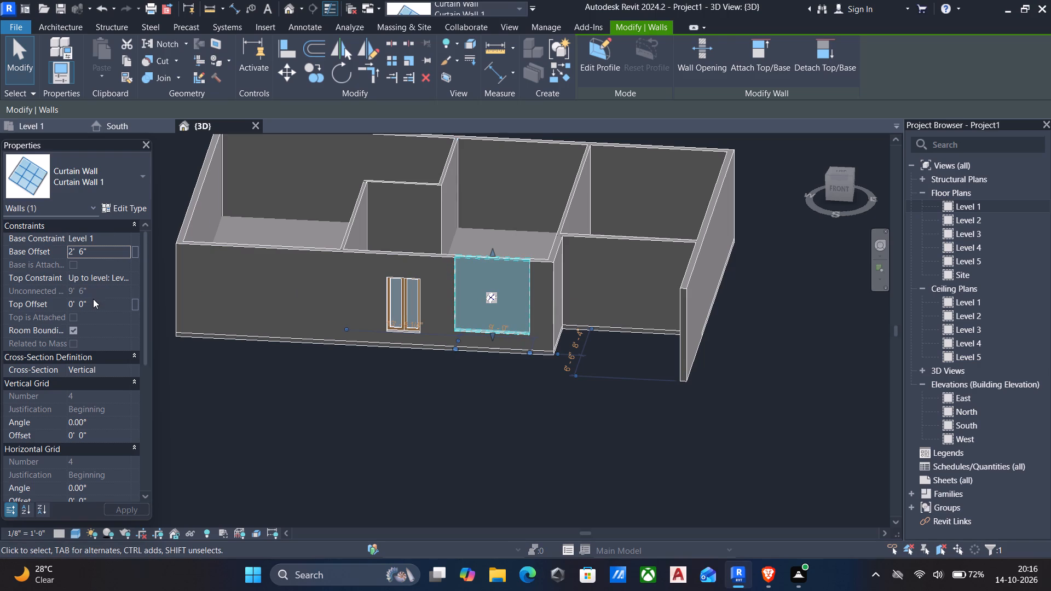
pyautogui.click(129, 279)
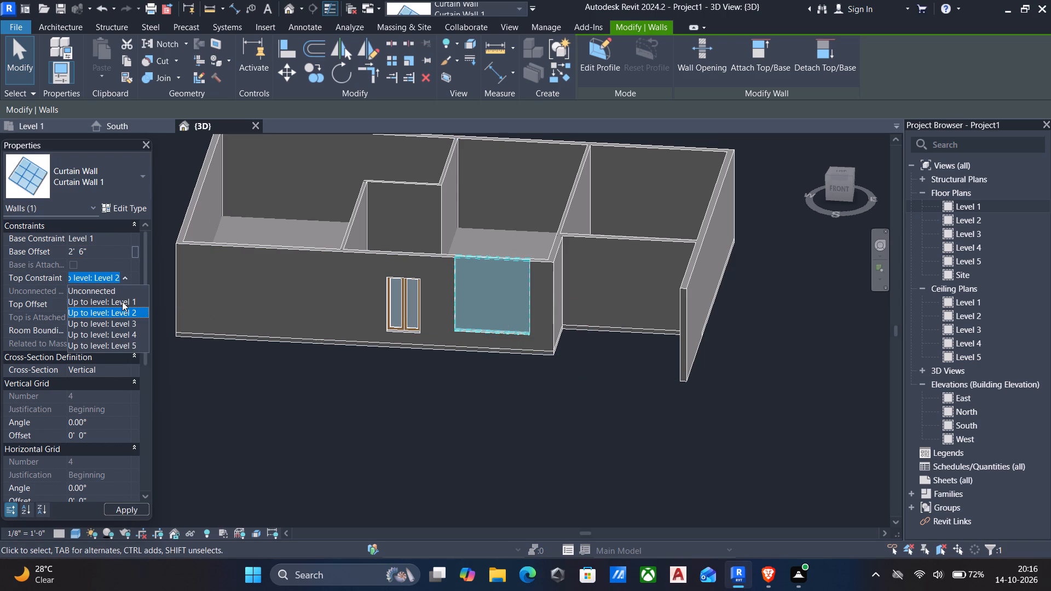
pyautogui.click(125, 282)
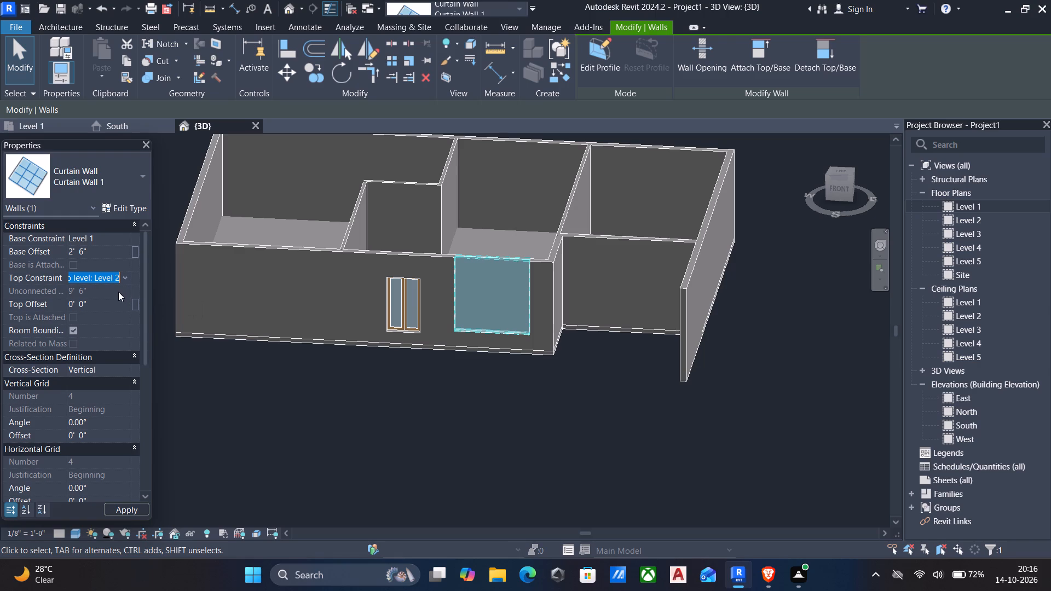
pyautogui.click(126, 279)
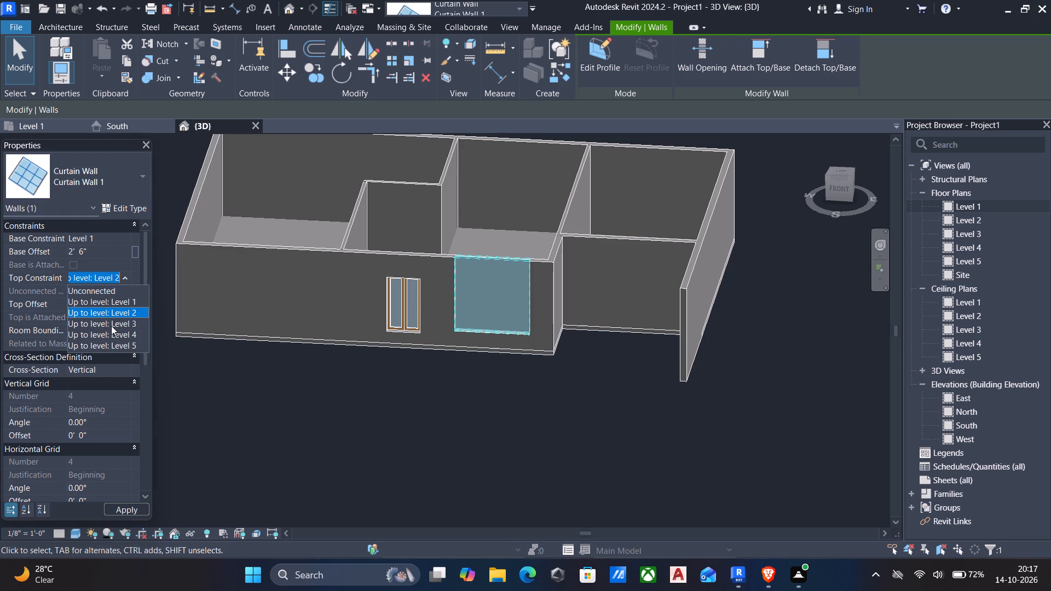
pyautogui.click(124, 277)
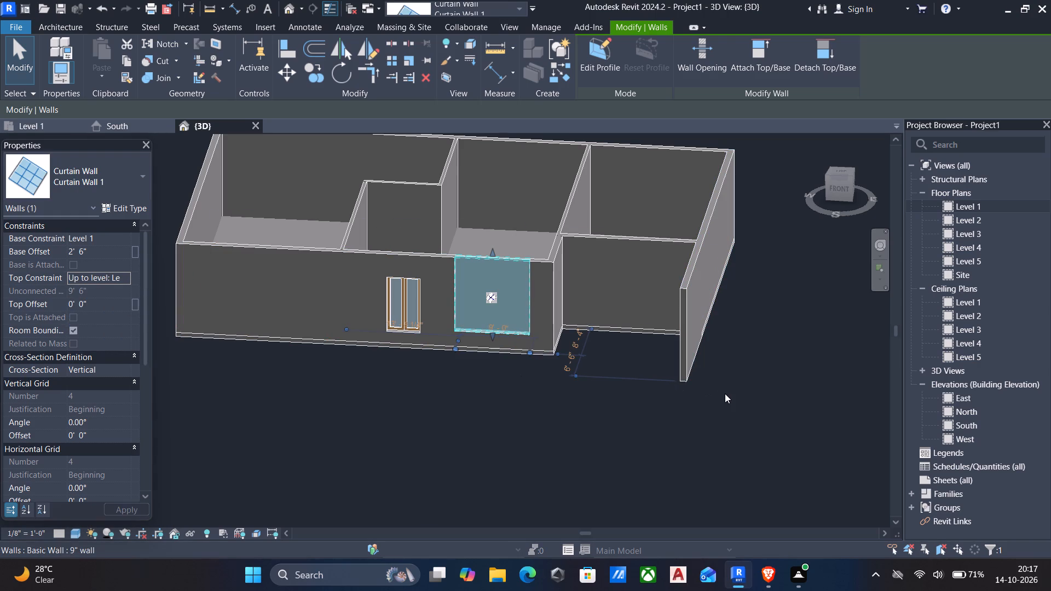
# In the South elevation, measure the exterior wall's height from the top of the floor to the wall top.
pyautogui.doubleClick(973, 426)
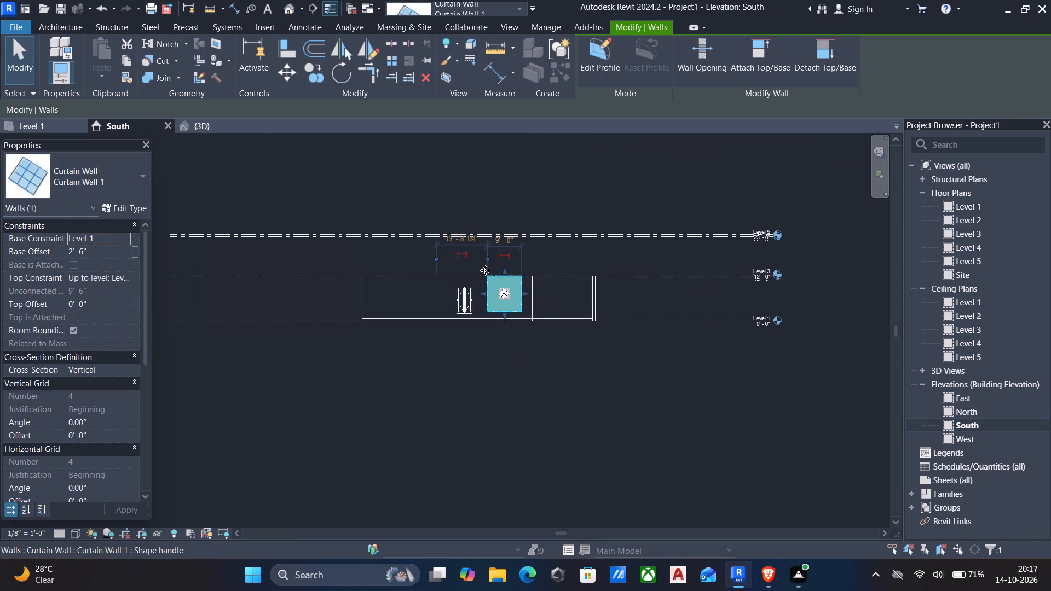
pyautogui.write('dd')
pyautogui.scroll(10, 365, 305)
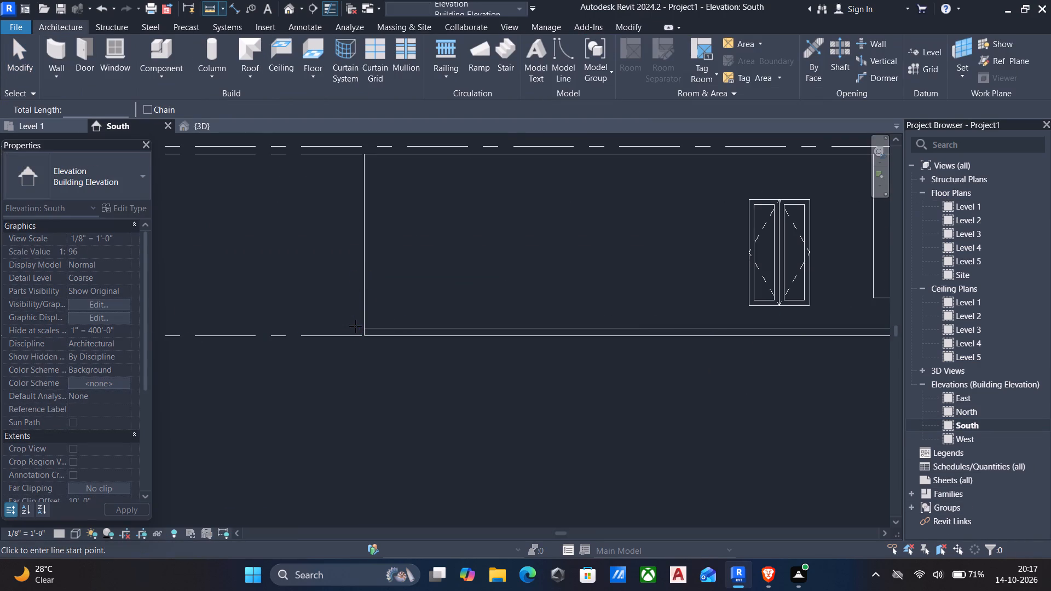
pyautogui.click(369, 327)
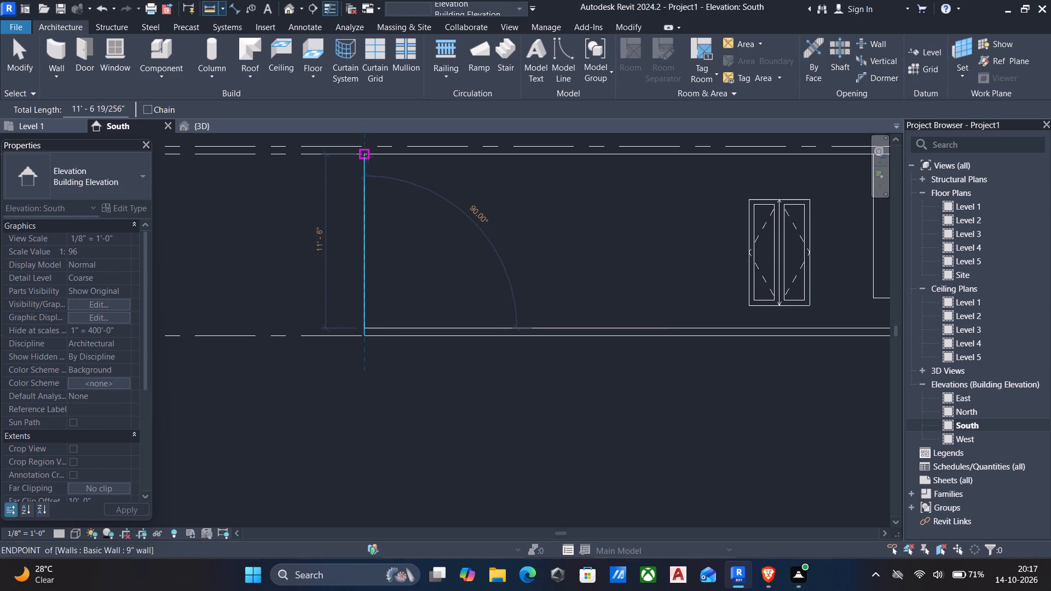
pyautogui.press('Escape')
pyautogui.press('`')
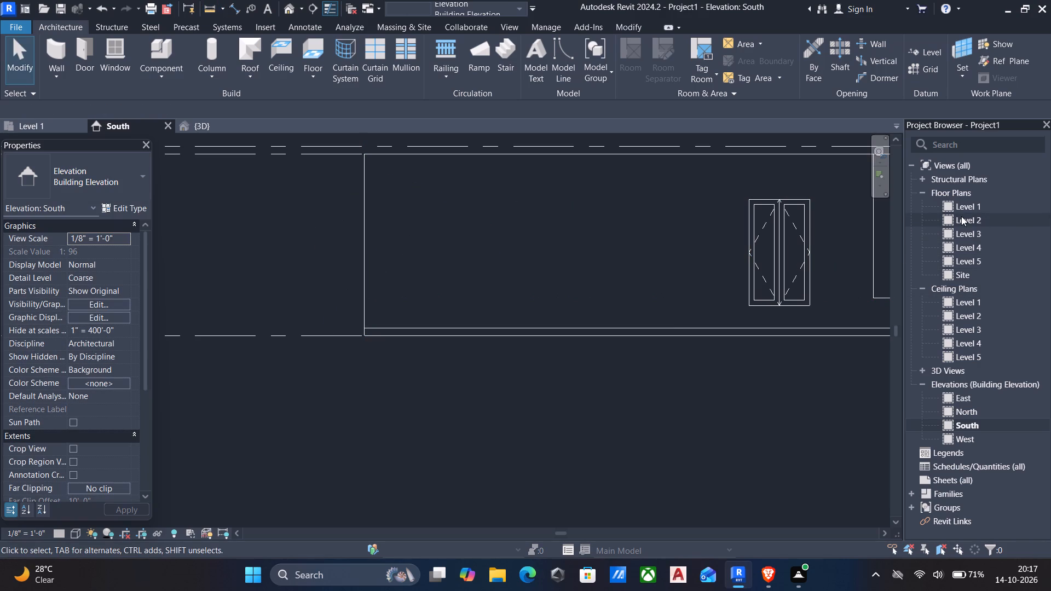
# In the 3D view, set the south curtain wall's Base Offset to 2' 6" and its Top Offset to -3' 6".
pyautogui.doubleClick(961, 212)
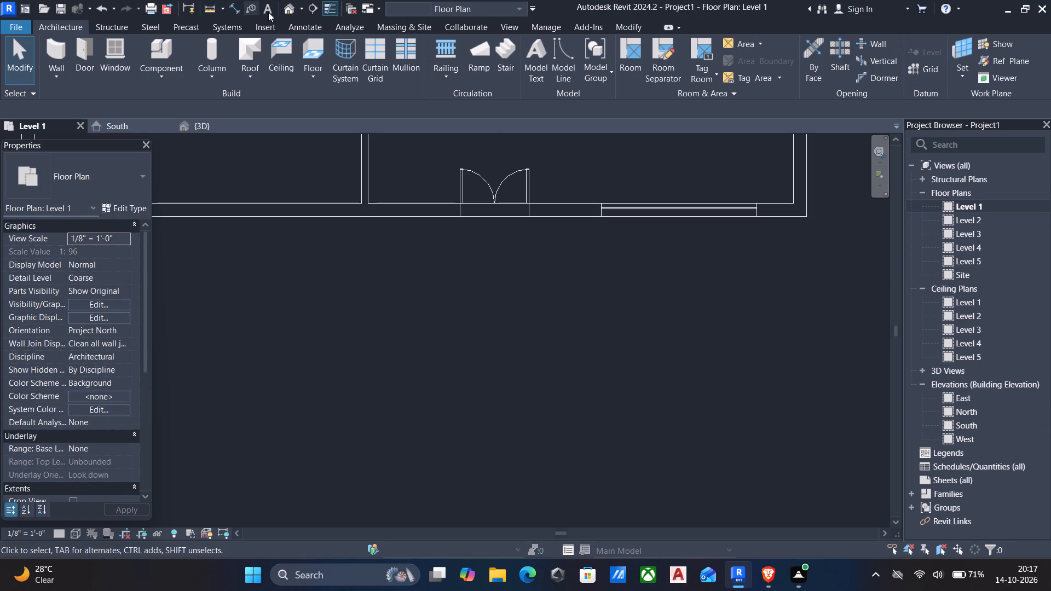
pyautogui.click(282, 12)
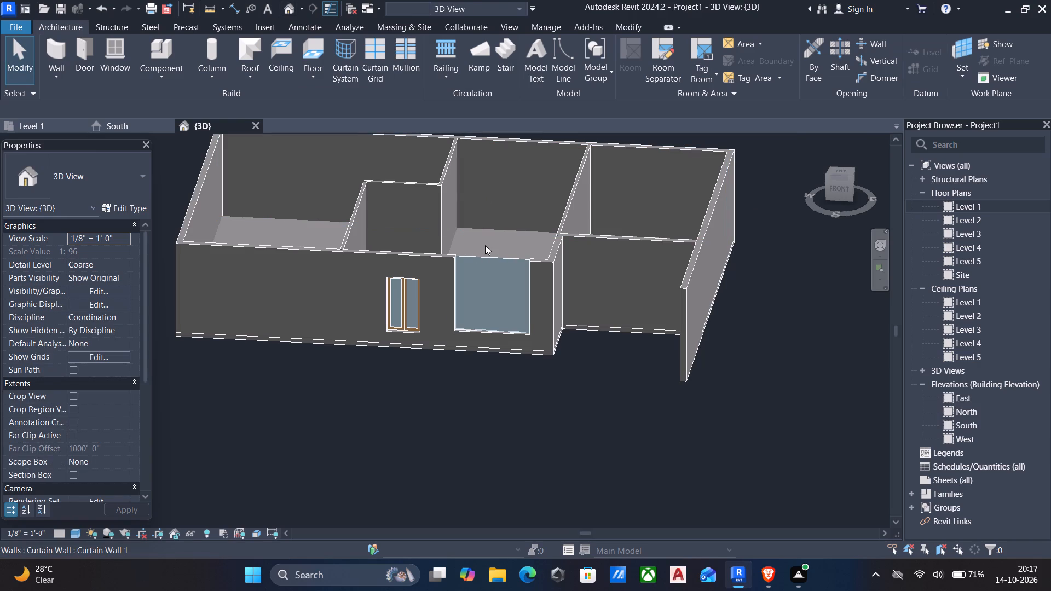
pyautogui.click(481, 261)
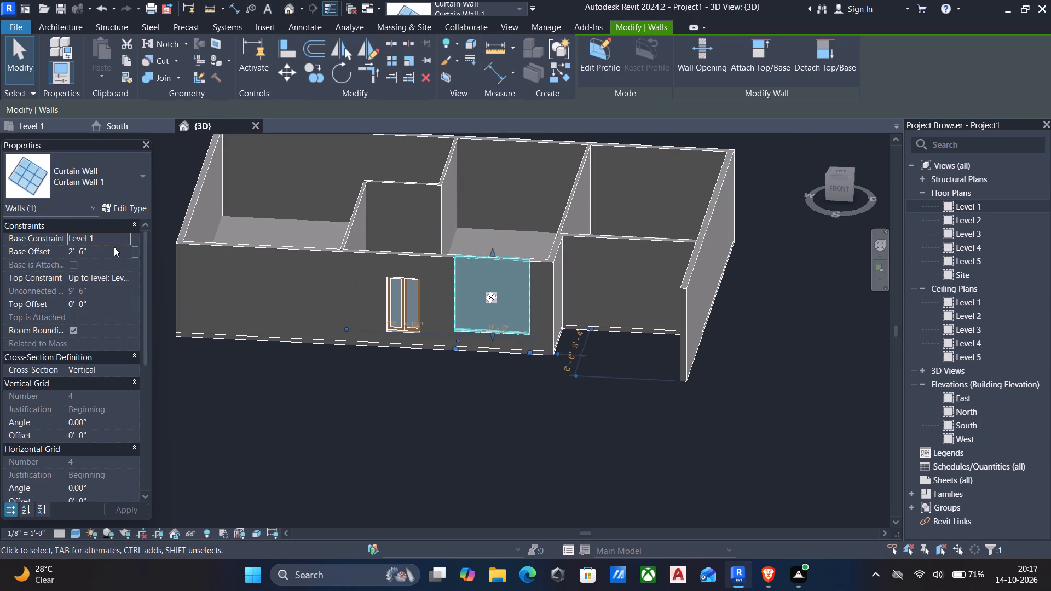
pyautogui.click(112, 250)
pyautogui.write("3'")
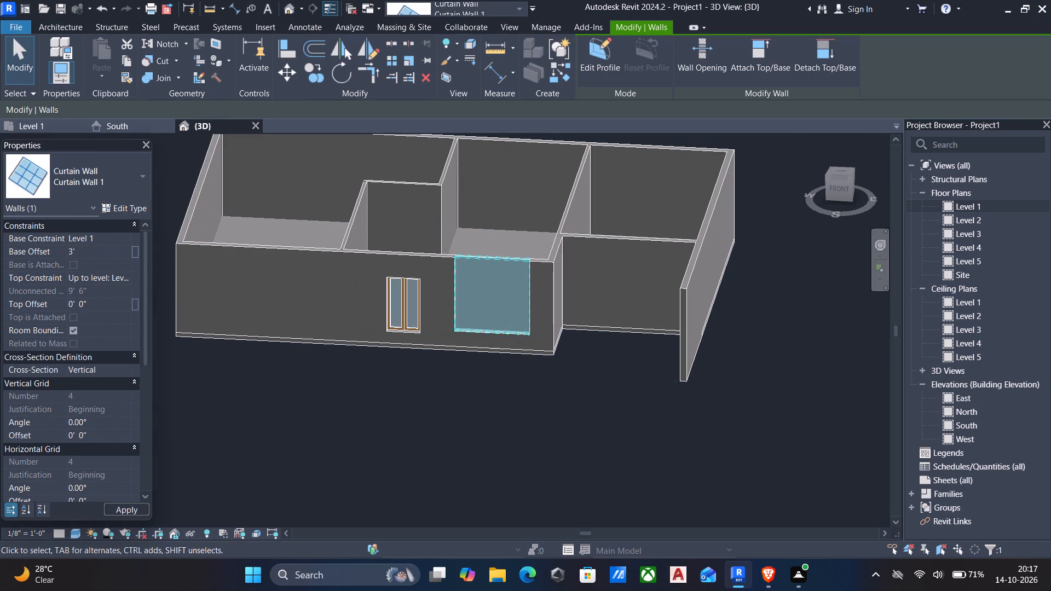
pyautogui.press('BackSpace')
pyautogui.press('BackSpace')
pyautogui.write('2;')
pyautogui.press('BackSpace')
pyautogui.press("'")
pyautogui.write('6"')
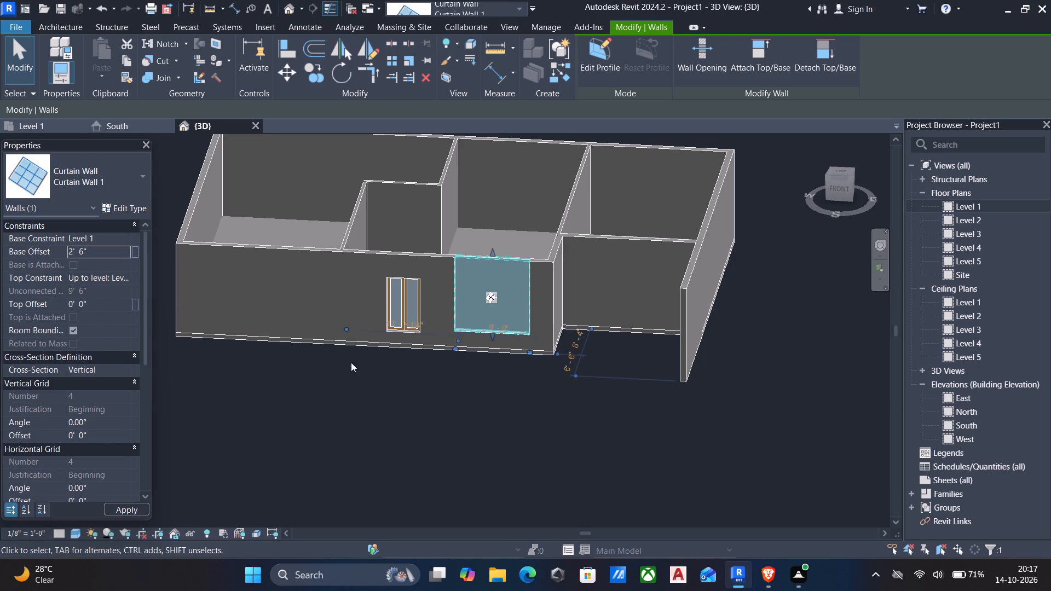
pyautogui.click(101, 298)
pyautogui.press('-')
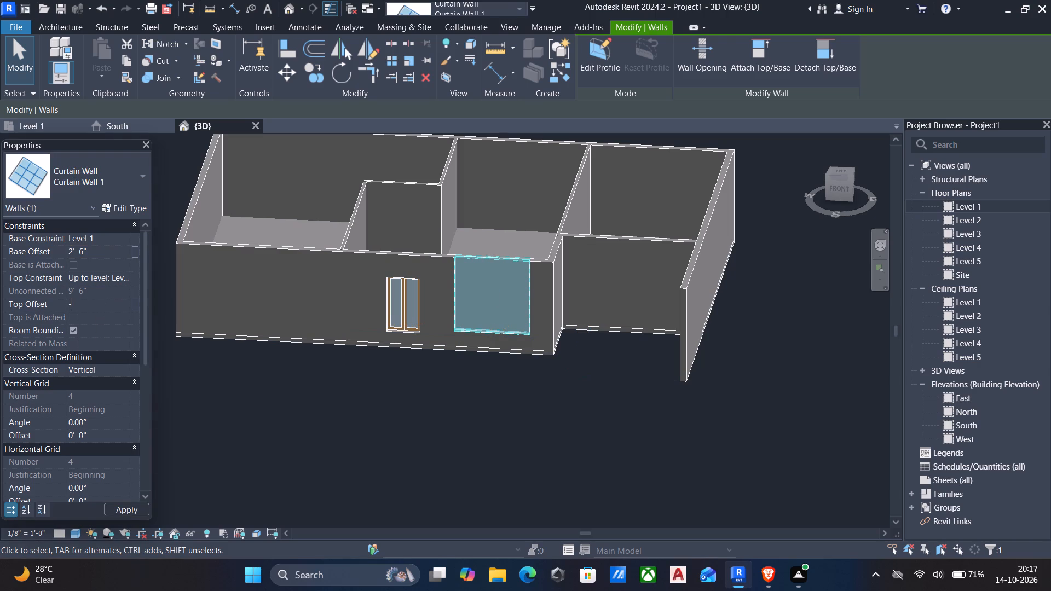
pyautogui.press('3')
pyautogui.write('\'6"')
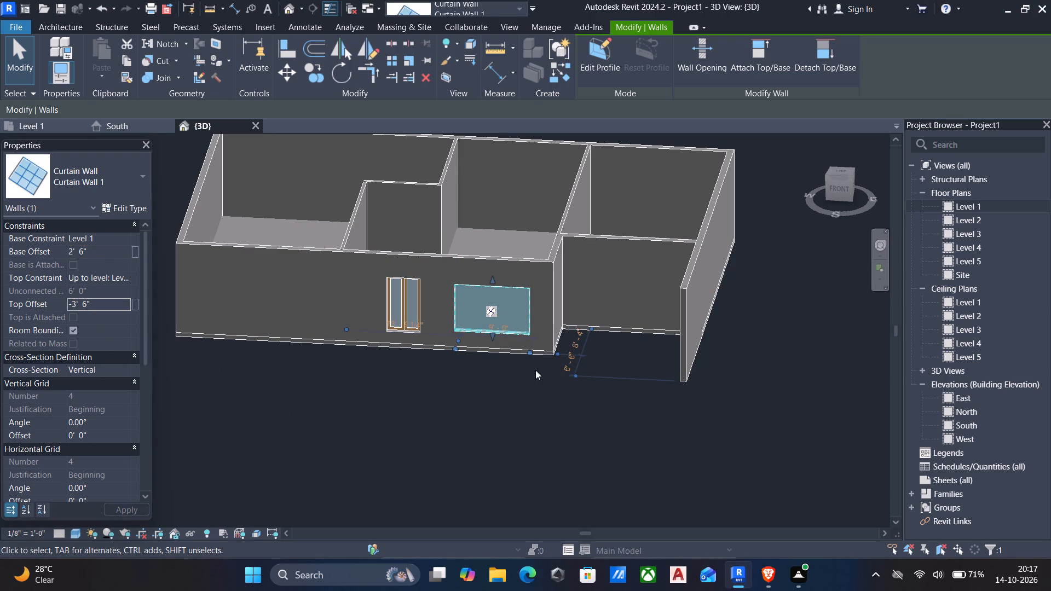
# Examine the resized curtain wall and the double door in the south wall from the front and at an angle.
pyautogui.click(844, 190)
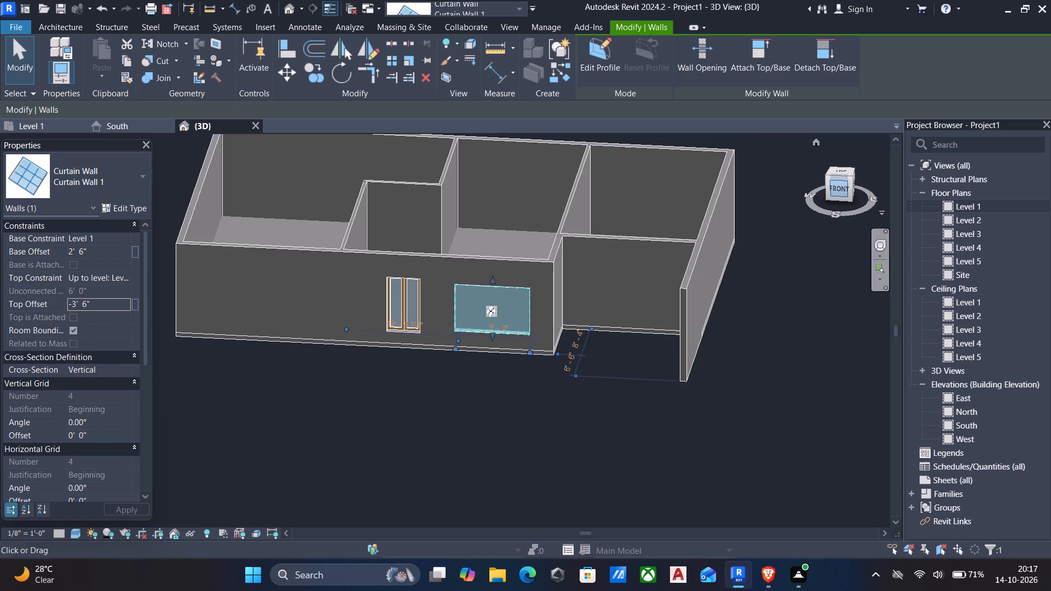
pyautogui.scroll(-6, 471, 321)
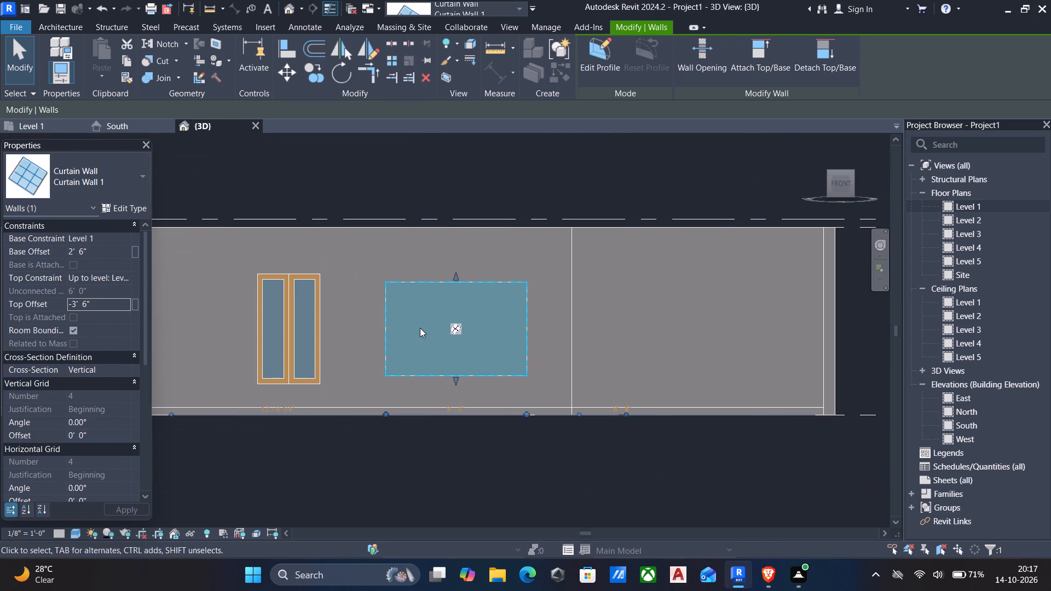
pyautogui.press('Escape')
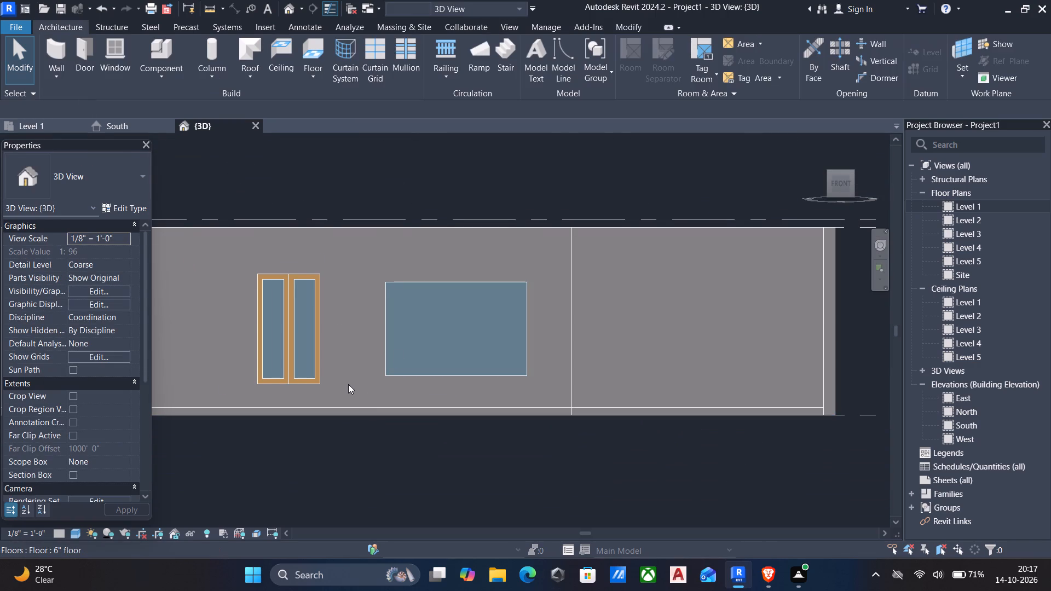
pyautogui.scroll(-3, 349, 364)
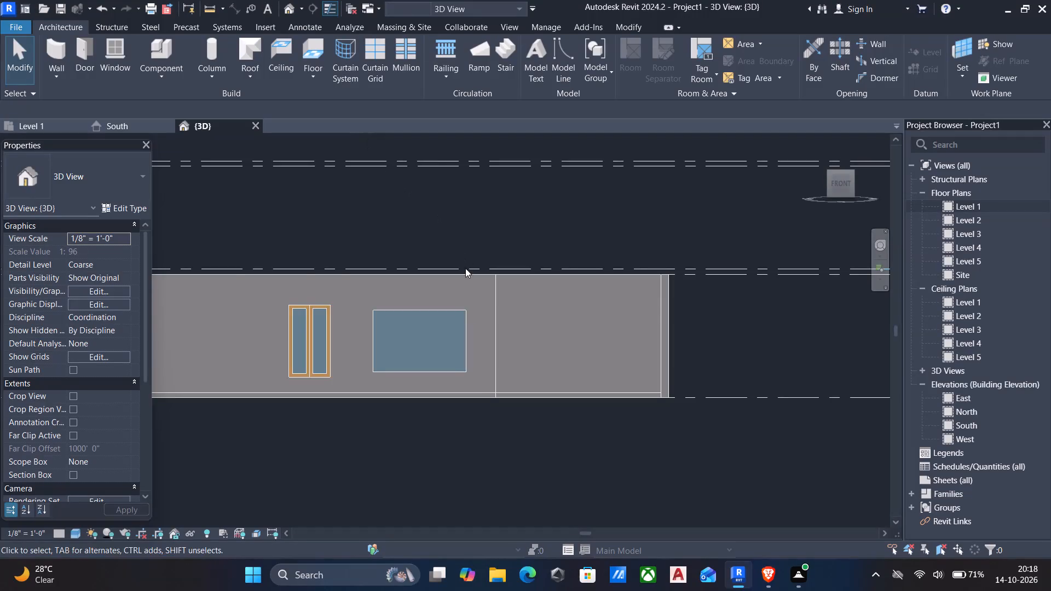
pyautogui.scroll(-4, 449, 325)
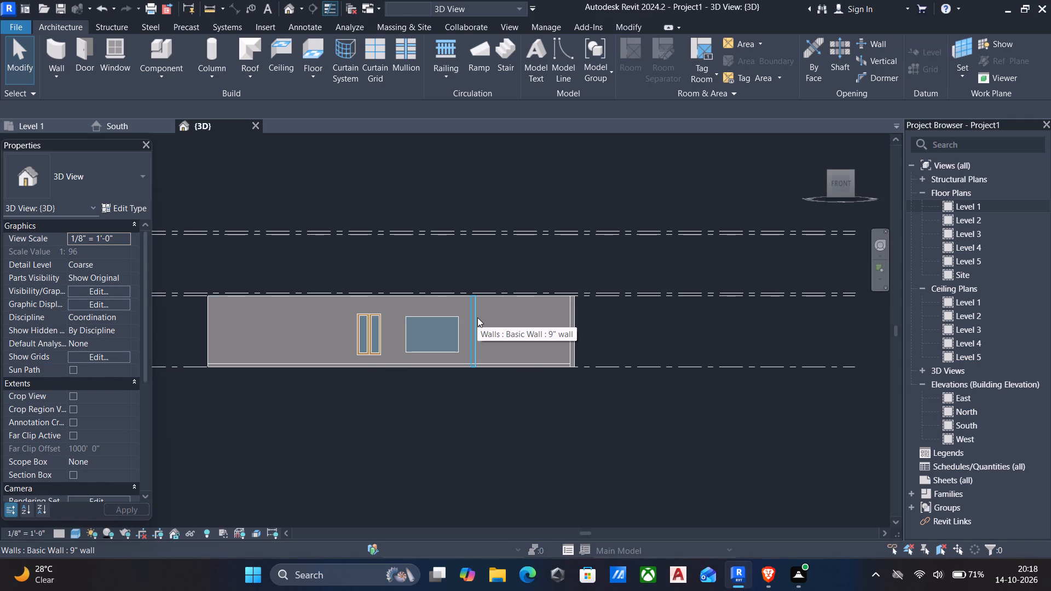
pyautogui.scroll(-3, 477, 316)
pyautogui.scroll(-4, 453, 395)
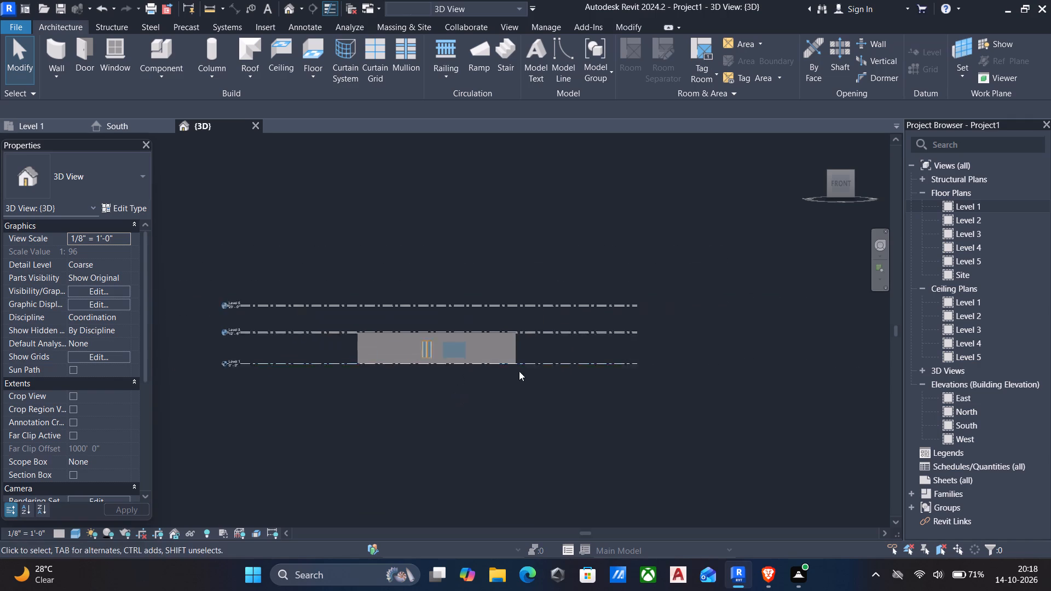
pyautogui.keyDown('shift'); pyautogui.moveTo(535, 349); pyautogui.dragTo(524, 428, button='middle'); pyautogui.keyUp('shift')
pyautogui.scroll(11, 446, 358)
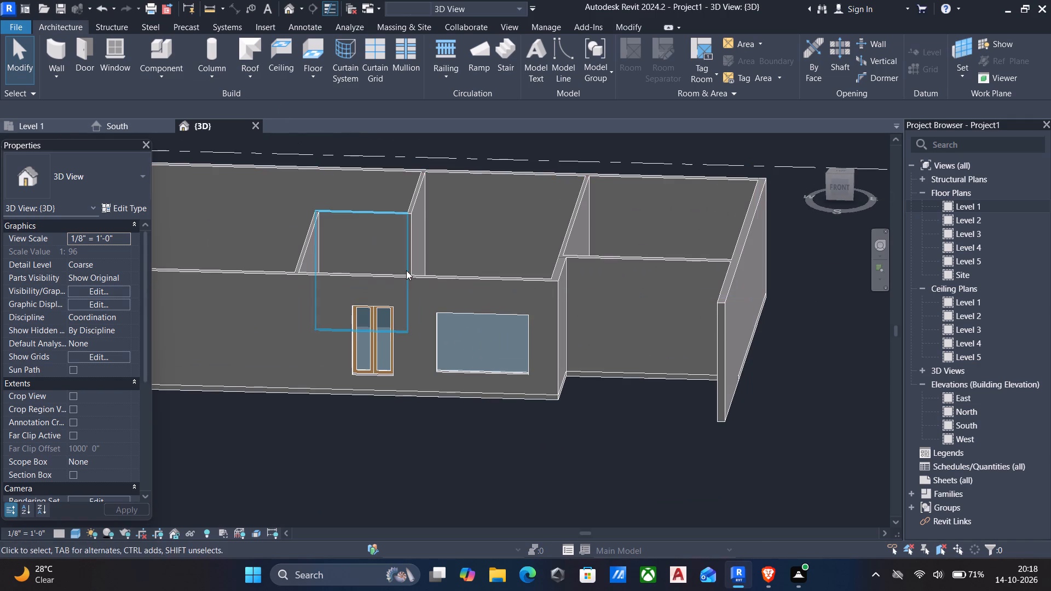
pyautogui.scroll(-1, 411, 289)
pyautogui.moveTo(561, 343); pyautogui.dragTo(569, 344, button='middle')
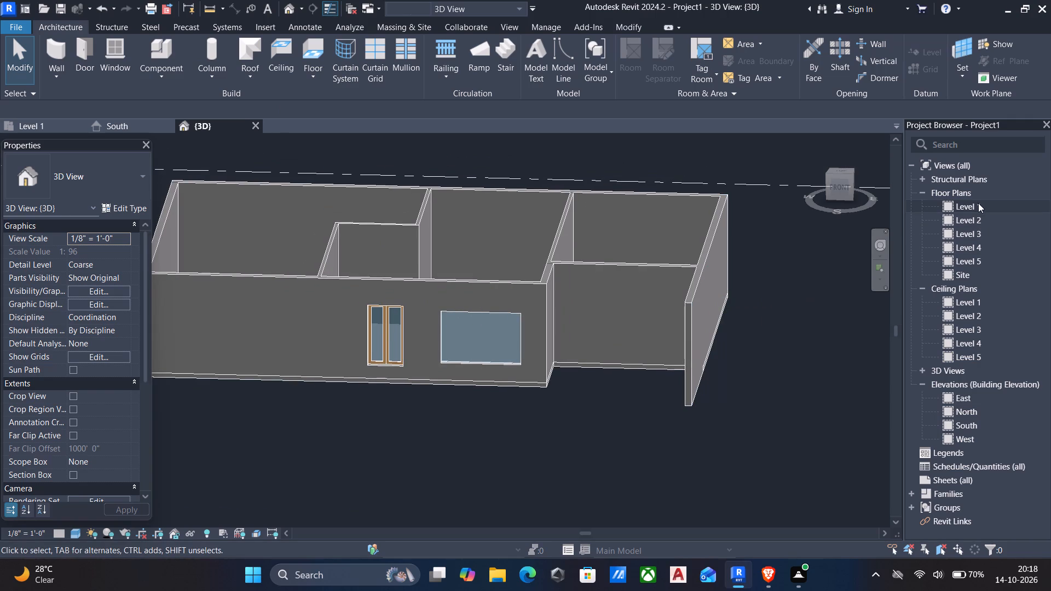
# In the Level 1 plan, draw a 5' Curtain Wall 1 along the south wall's centerline, running west from about 2' 1" west of the interior partition.
pyautogui.doubleClick(978, 203)
pyautogui.scroll(-4, 524, 315)
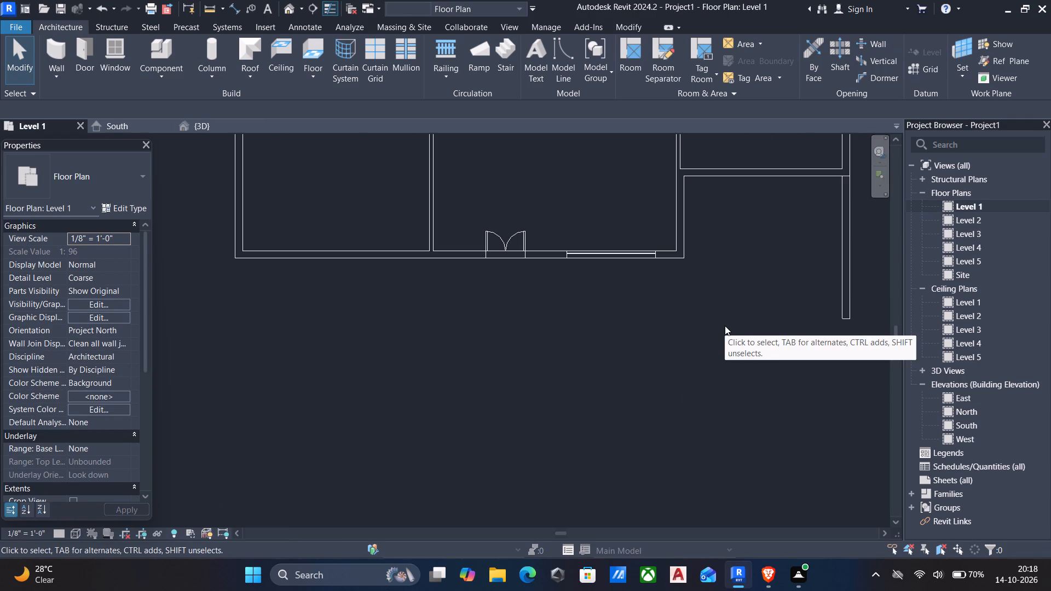
pyautogui.press('w')
pyautogui.press('a')
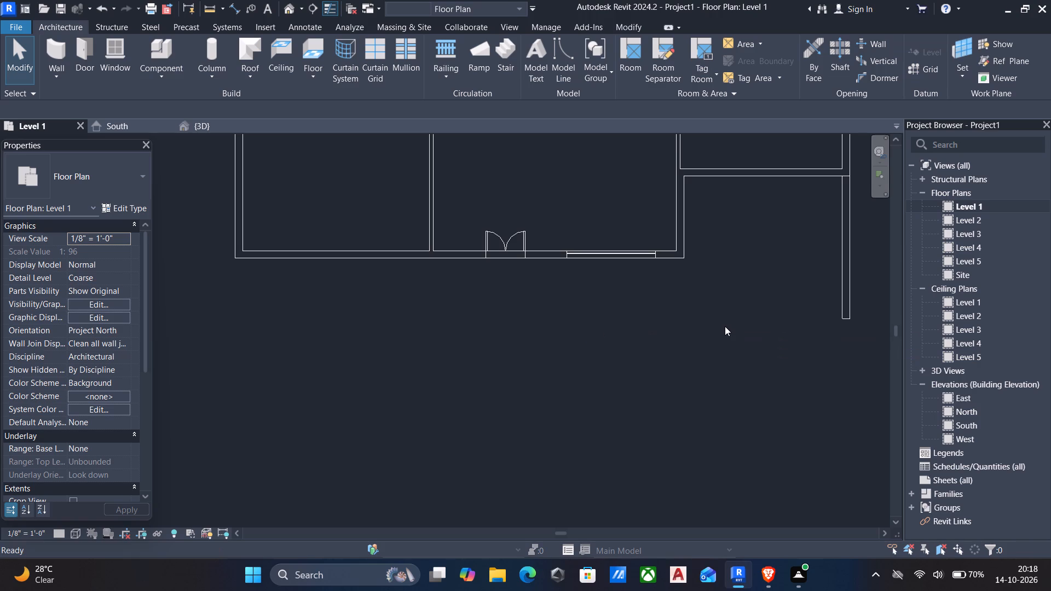
pyautogui.scroll(3, 400, 245)
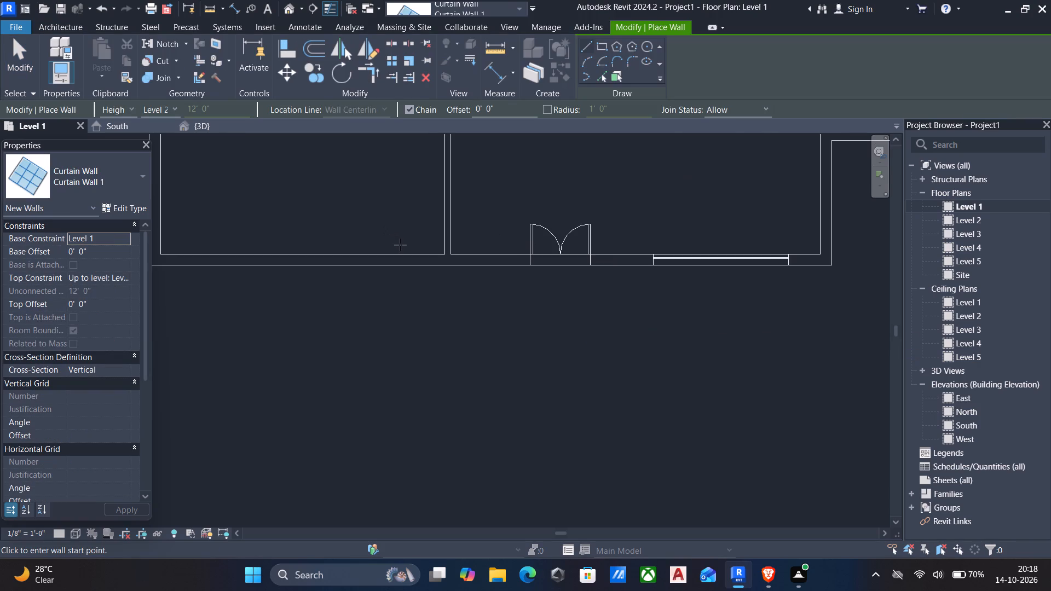
pyautogui.scroll(4, 400, 245)
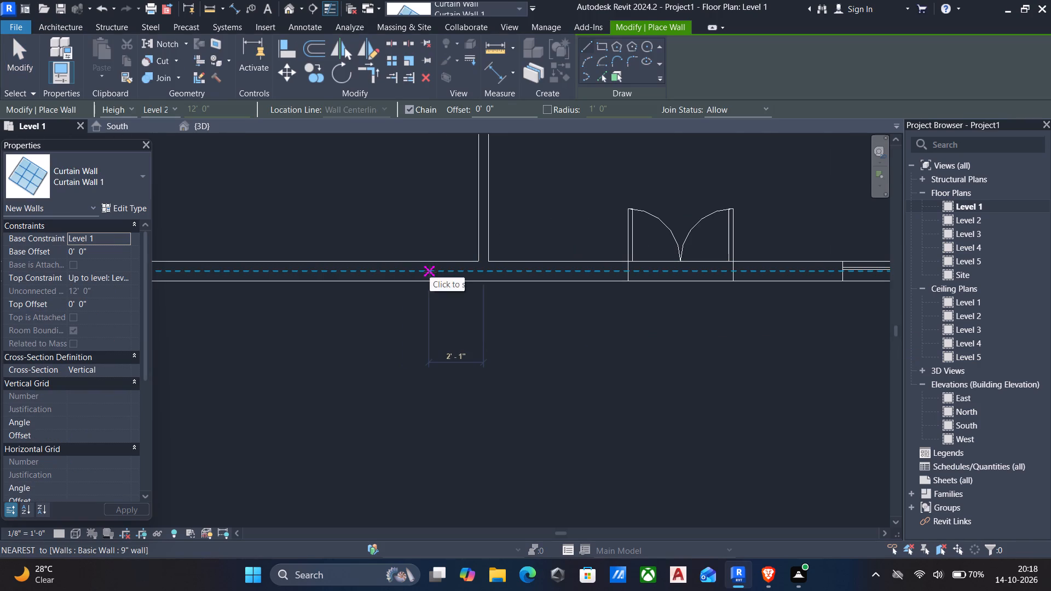
pyautogui.click(430, 271)
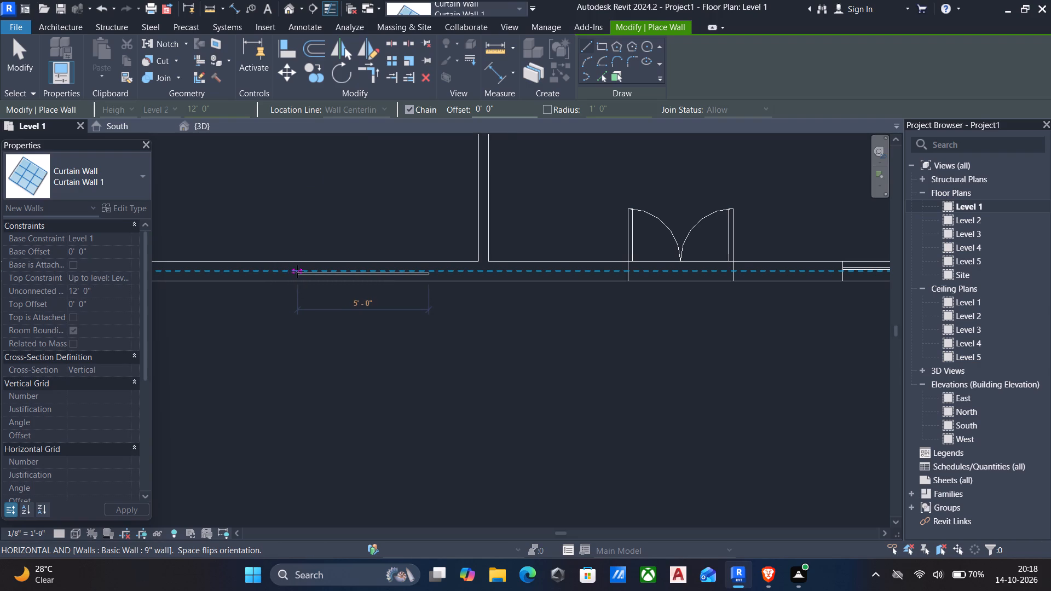
pyautogui.click(297, 271)
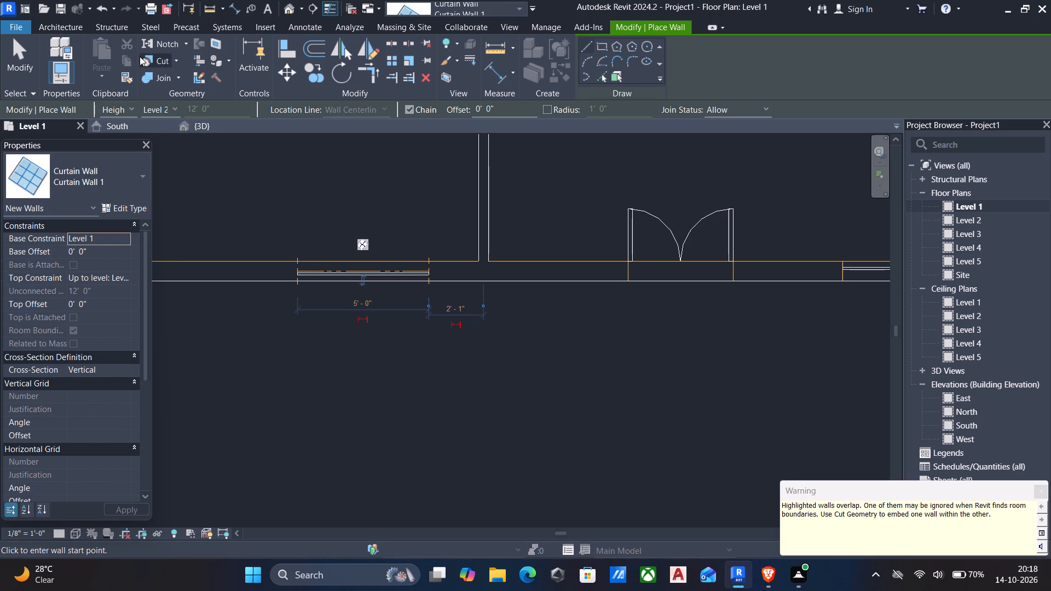
# Cut the 9" south exterior wall with the new 5' curtain wall using Cut Geometry.
pyautogui.click(140, 56)
pyautogui.click(240, 262)
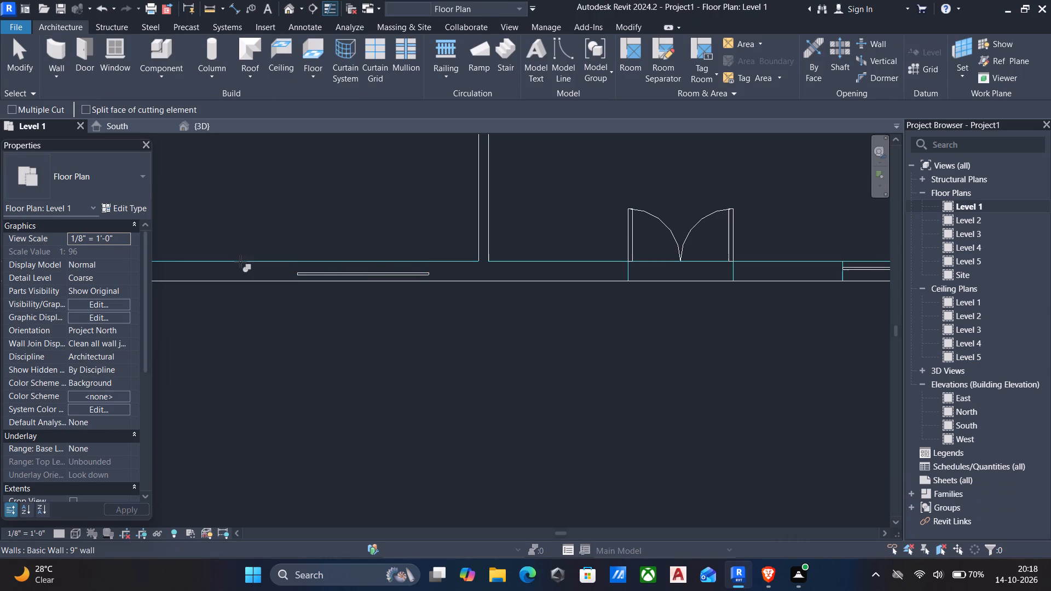
pyautogui.click(303, 277)
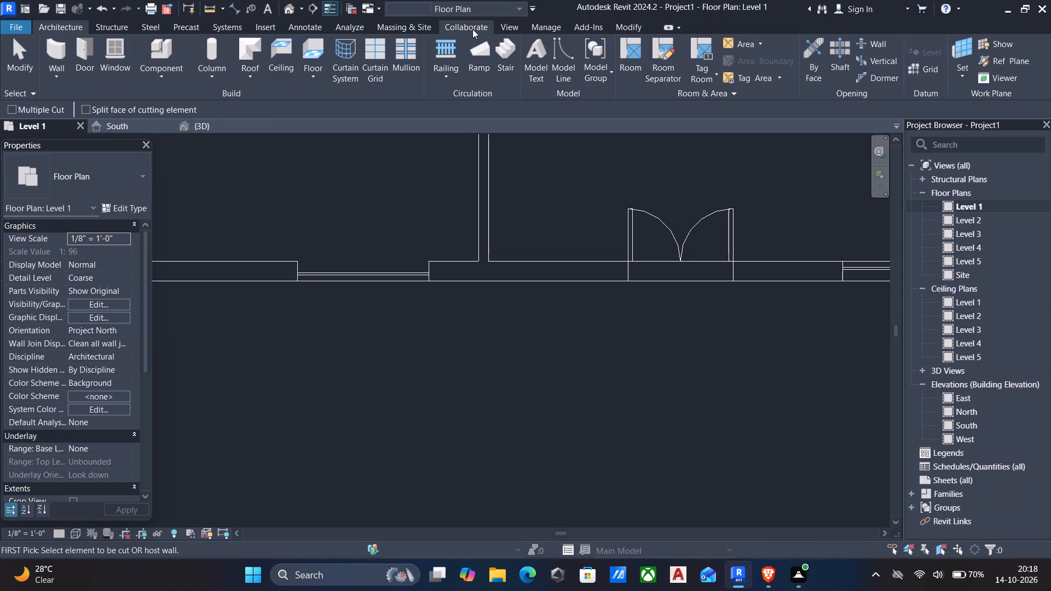
# In the 3D view, align the top of the 5' curtain wall with the top edge of the wider curtain-wall window.
pyautogui.click(288, 13)
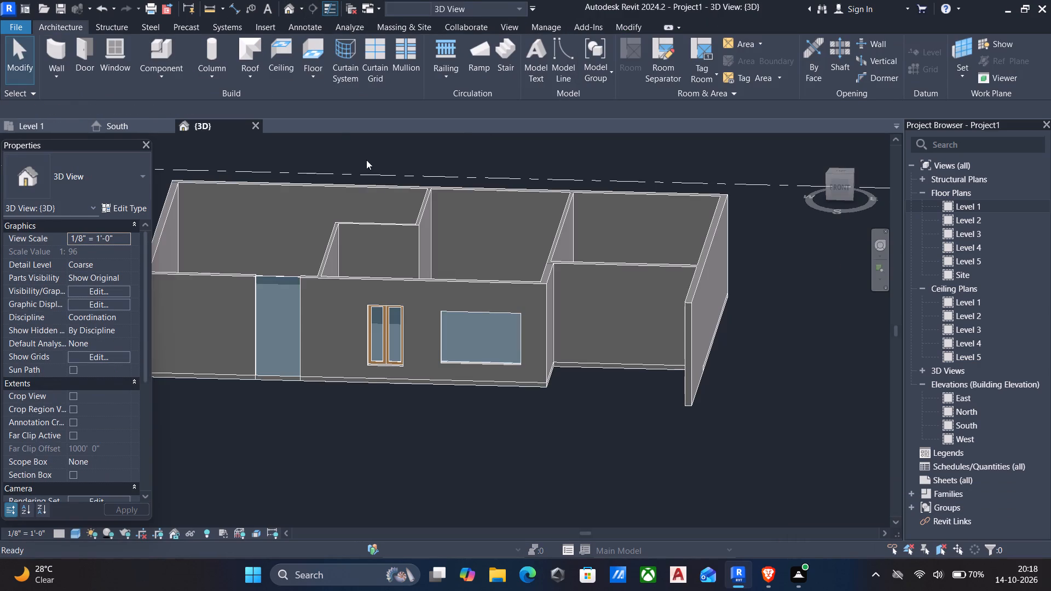
pyautogui.press('a')
pyautogui.press('l')
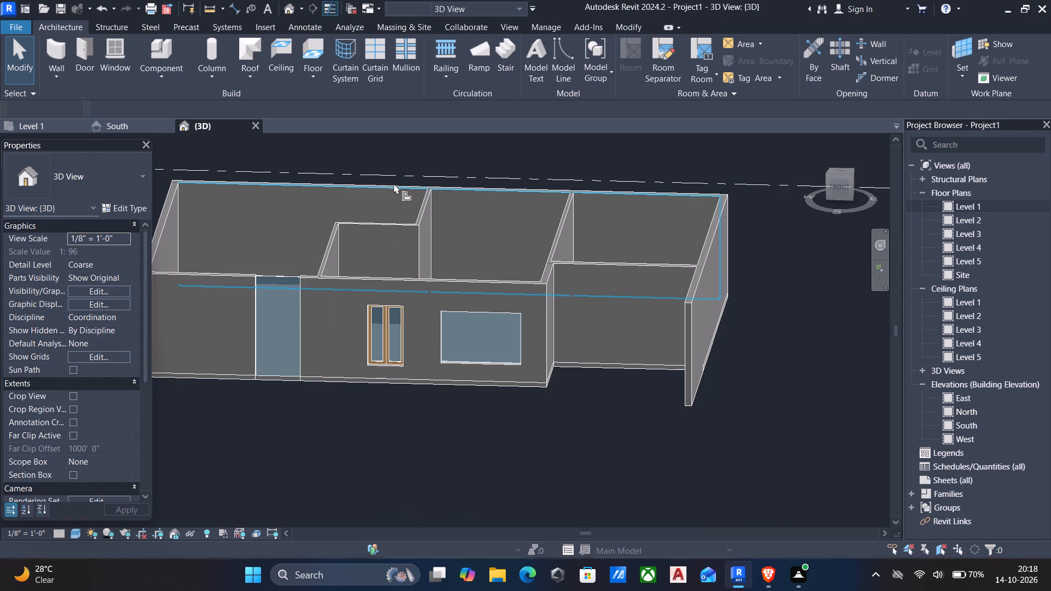
pyautogui.click(480, 315)
pyautogui.click(285, 277)
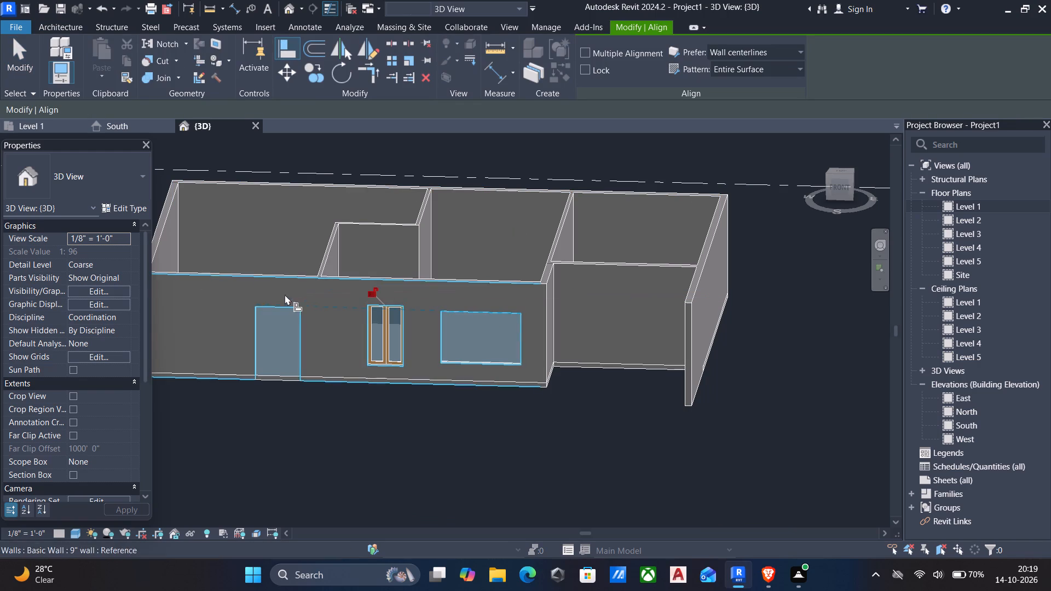
# Align the bottom of the 5' curtain wall with the bottom edge of the wider curtain-wall window.
pyautogui.click(469, 366)
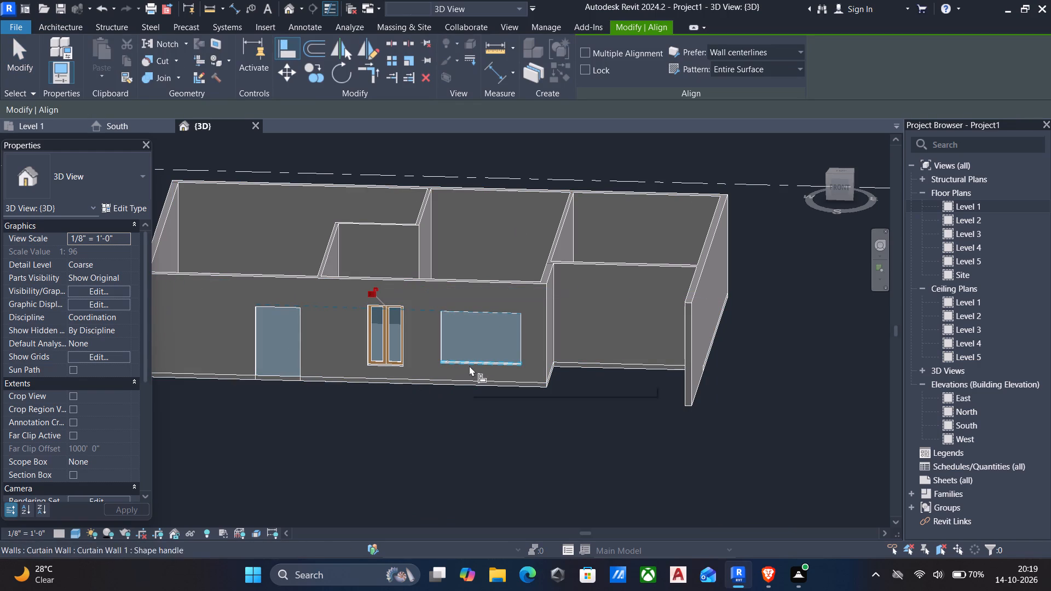
pyautogui.scroll(3, 276, 379)
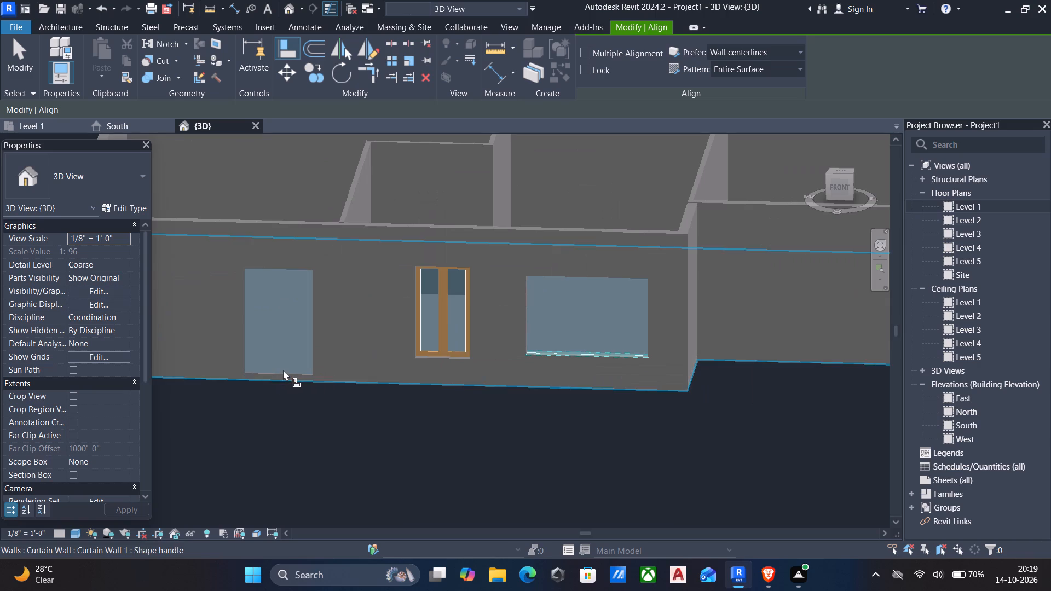
pyautogui.click(283, 381)
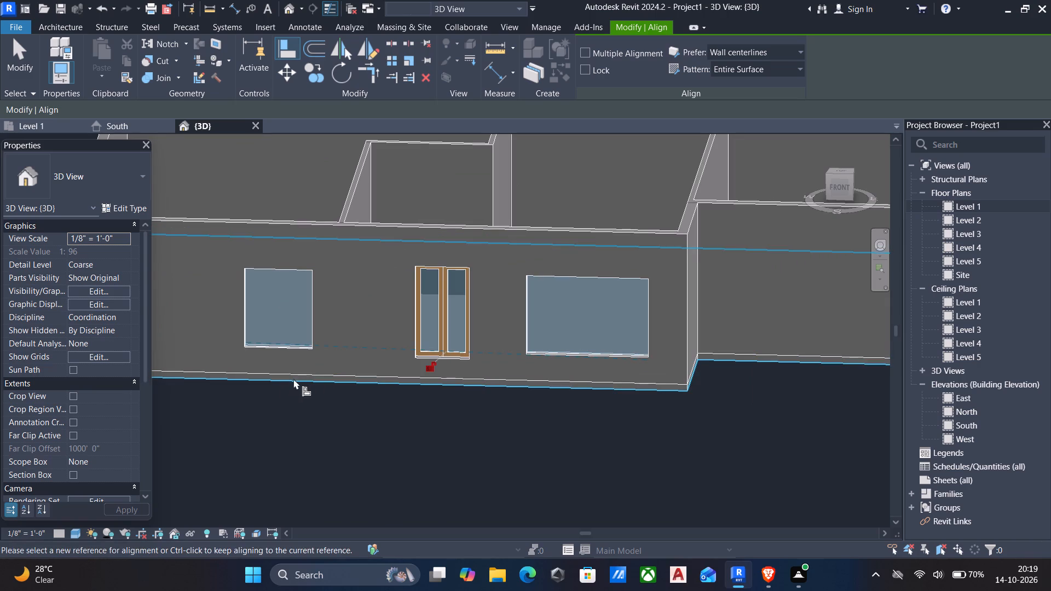
pyautogui.press('Escape')
pyautogui.scroll(-3, 340, 364)
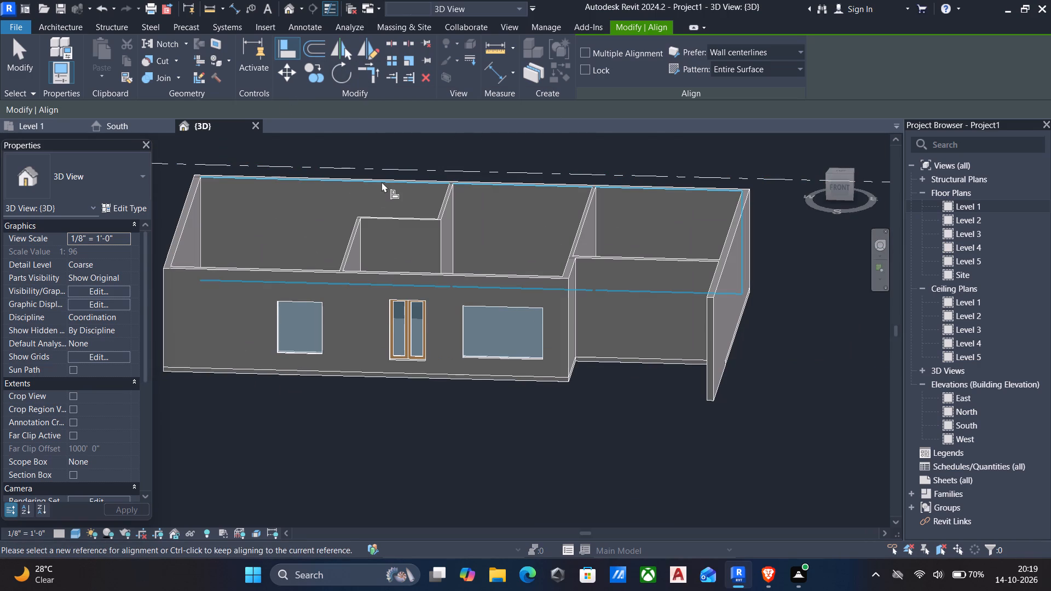
pyautogui.press('Escape')
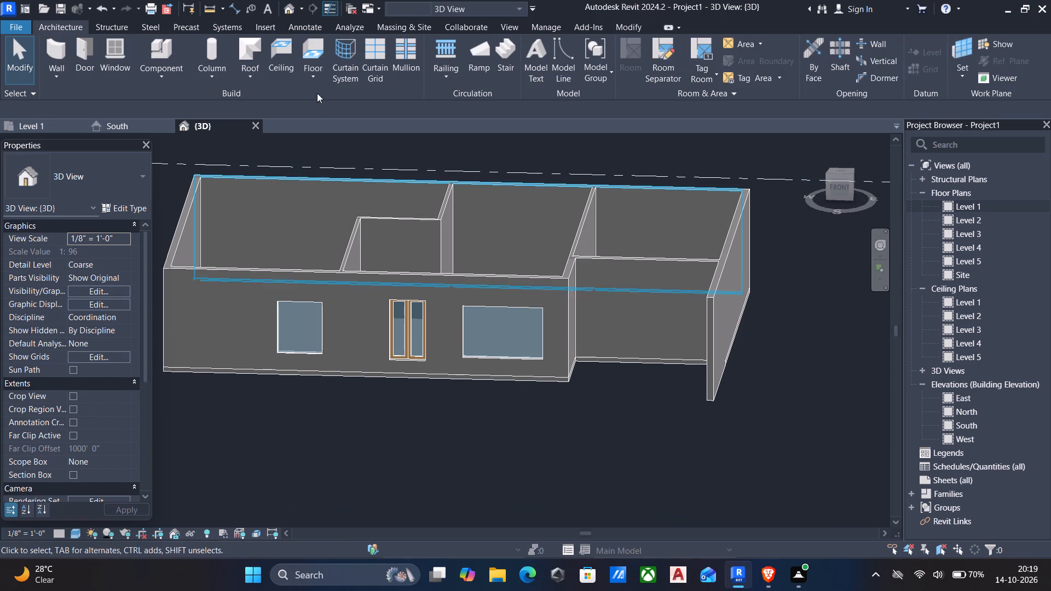
# Divide the 5' curtain-wall window in half with a vertical curtain grid line, making two 2' 6" panels.
pyautogui.click(374, 53)
pyautogui.scroll(4, 305, 308)
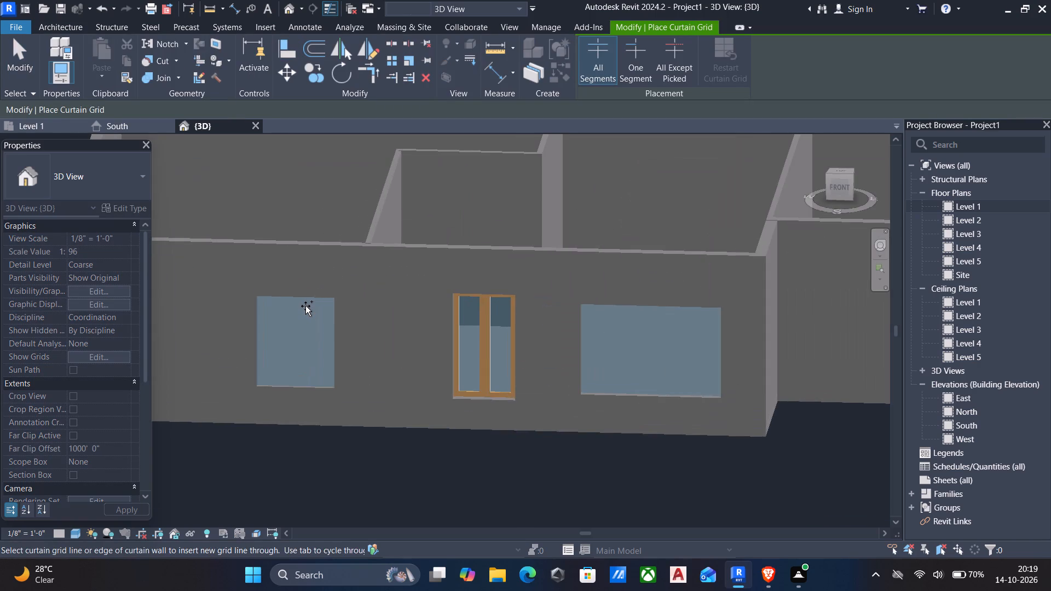
pyautogui.click(302, 299)
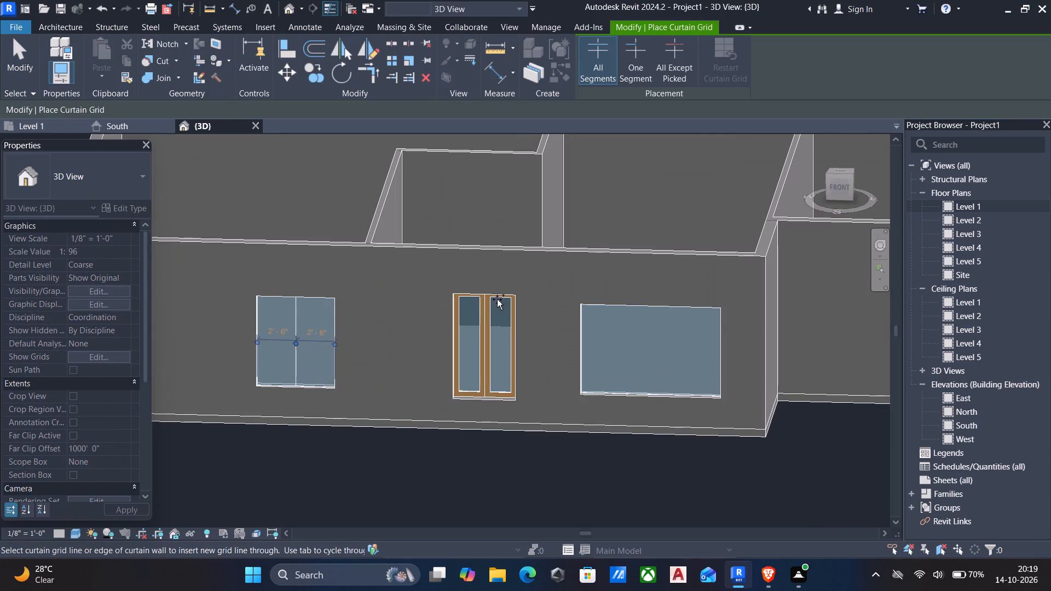
# Add three vertical curtain grid lines to the wider window, at about 2' 0", 4' 4" and 6' 8" from its west edge.
pyautogui.click(610, 306)
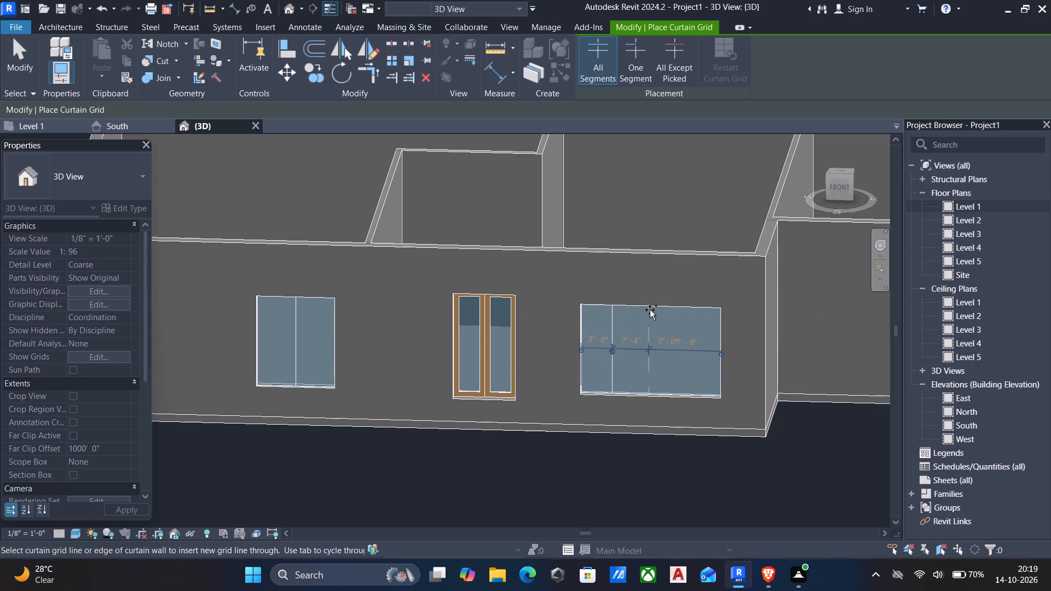
pyautogui.click(650, 309)
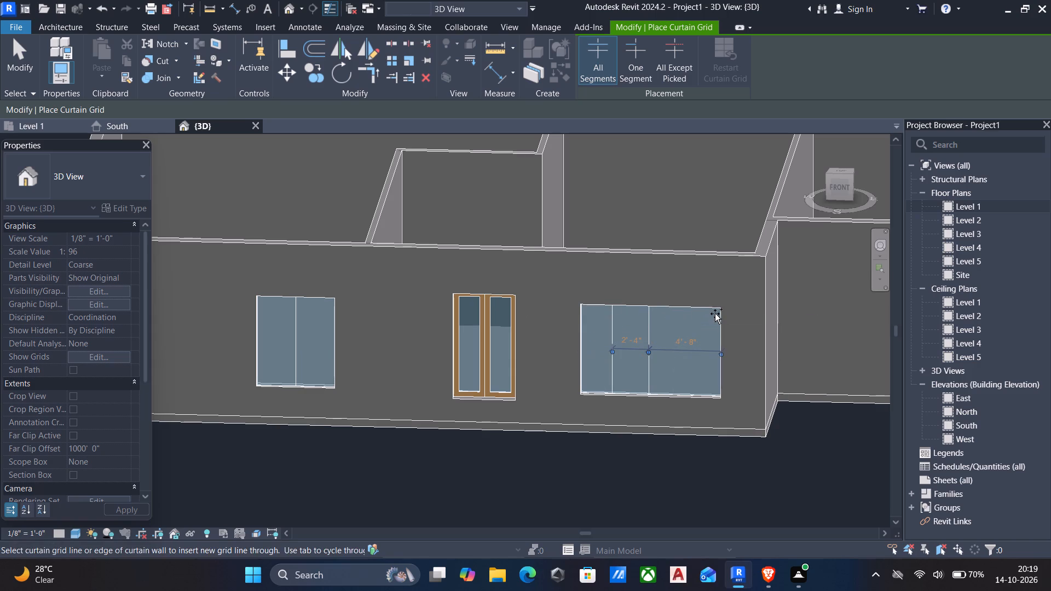
pyautogui.click(691, 309)
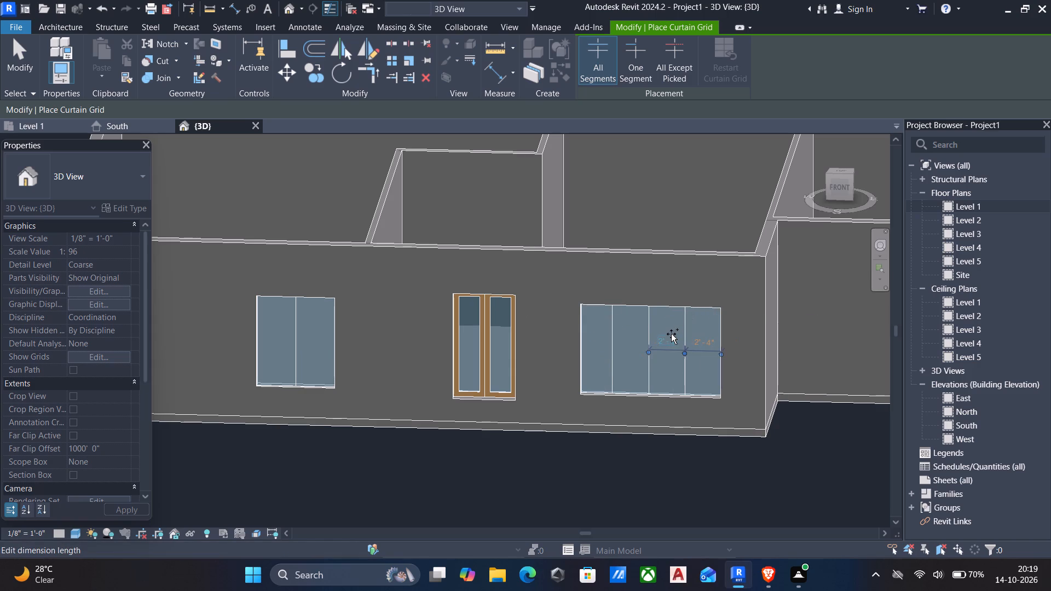
pyautogui.press('Escape')
pyautogui.press('Escape')
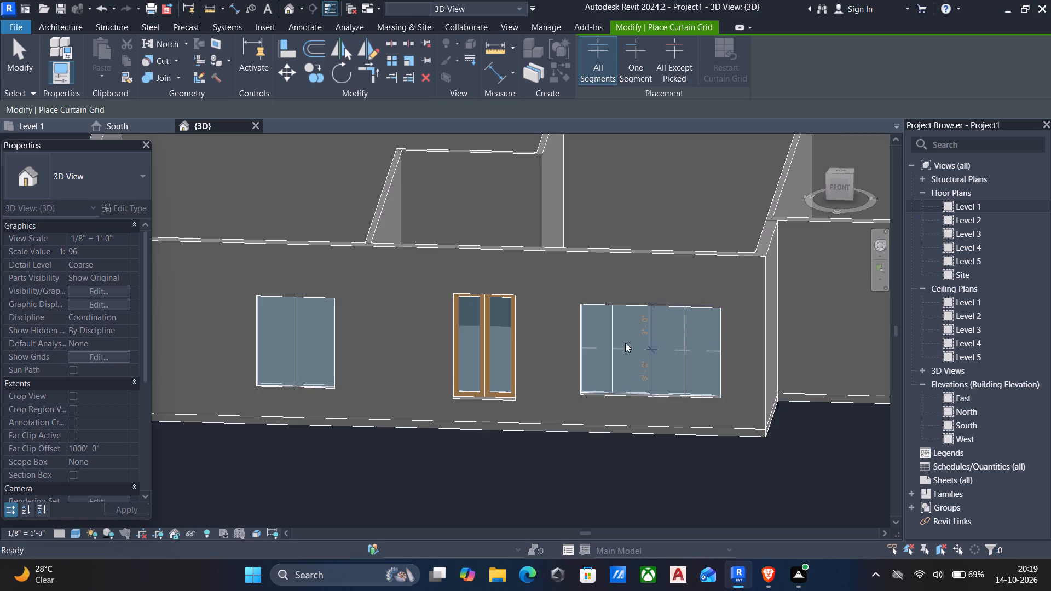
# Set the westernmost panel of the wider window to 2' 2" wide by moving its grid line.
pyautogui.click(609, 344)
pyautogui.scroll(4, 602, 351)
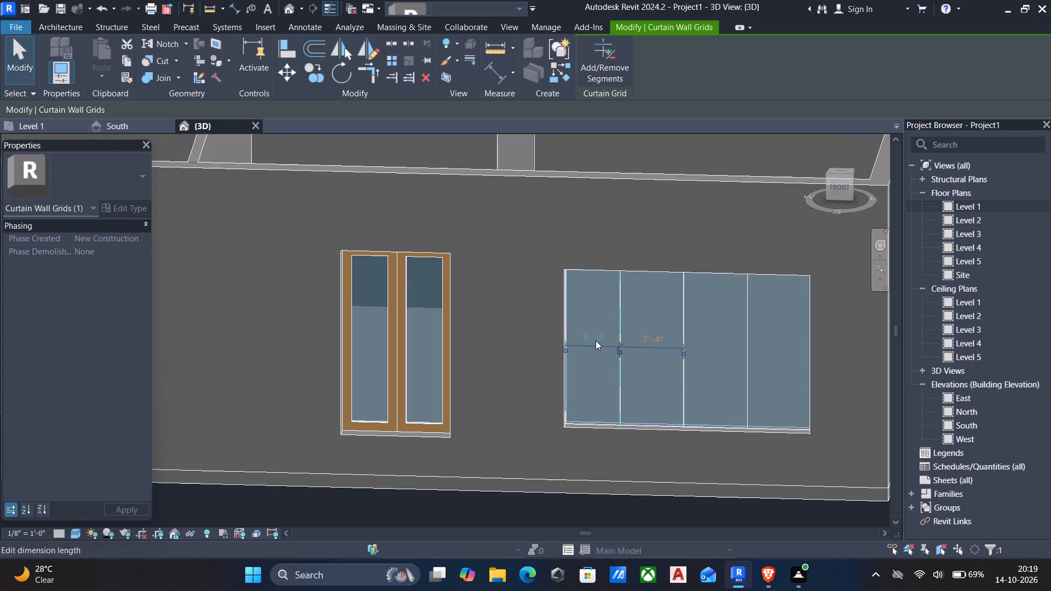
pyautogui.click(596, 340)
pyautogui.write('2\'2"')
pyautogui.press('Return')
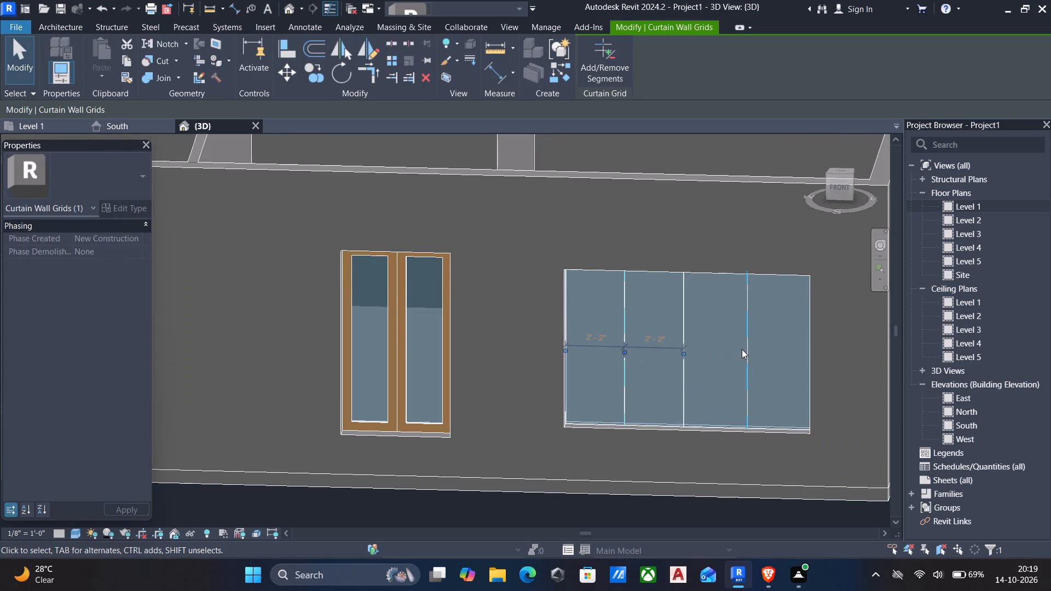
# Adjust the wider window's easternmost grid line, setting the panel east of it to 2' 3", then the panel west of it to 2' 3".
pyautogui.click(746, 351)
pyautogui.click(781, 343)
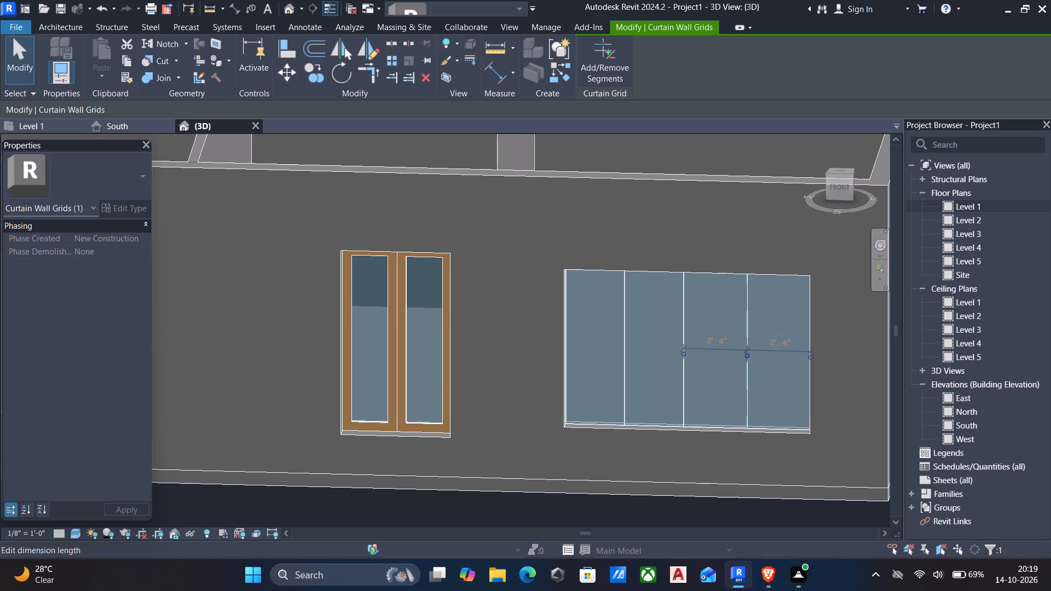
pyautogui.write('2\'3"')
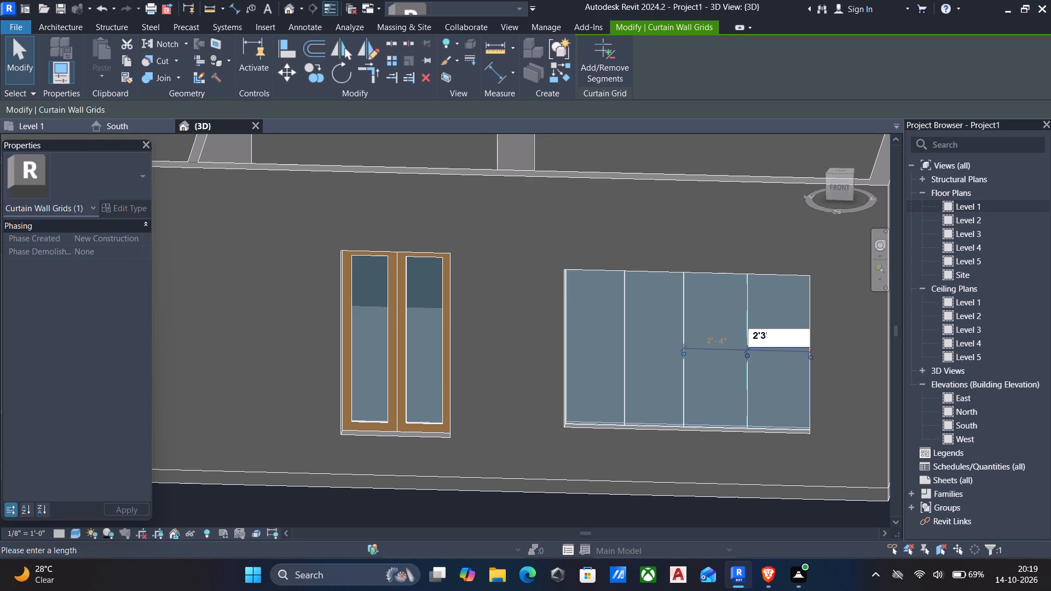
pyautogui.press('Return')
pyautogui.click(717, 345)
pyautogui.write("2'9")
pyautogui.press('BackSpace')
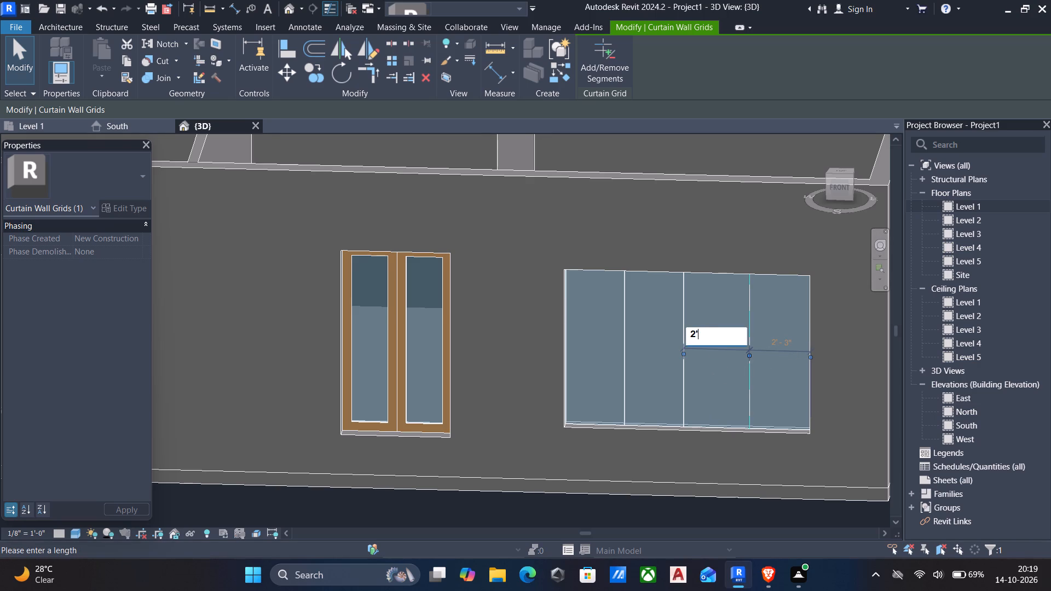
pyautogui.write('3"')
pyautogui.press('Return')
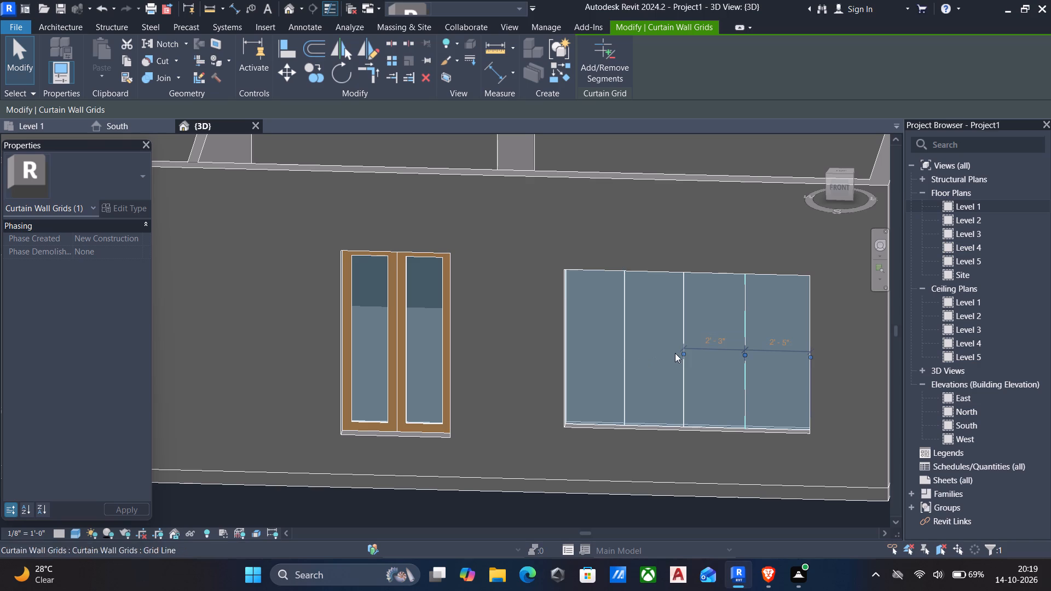
# Set the easternmost panel of the wider window to 2' 3" wide.
pyautogui.scroll(5, 792, 351)
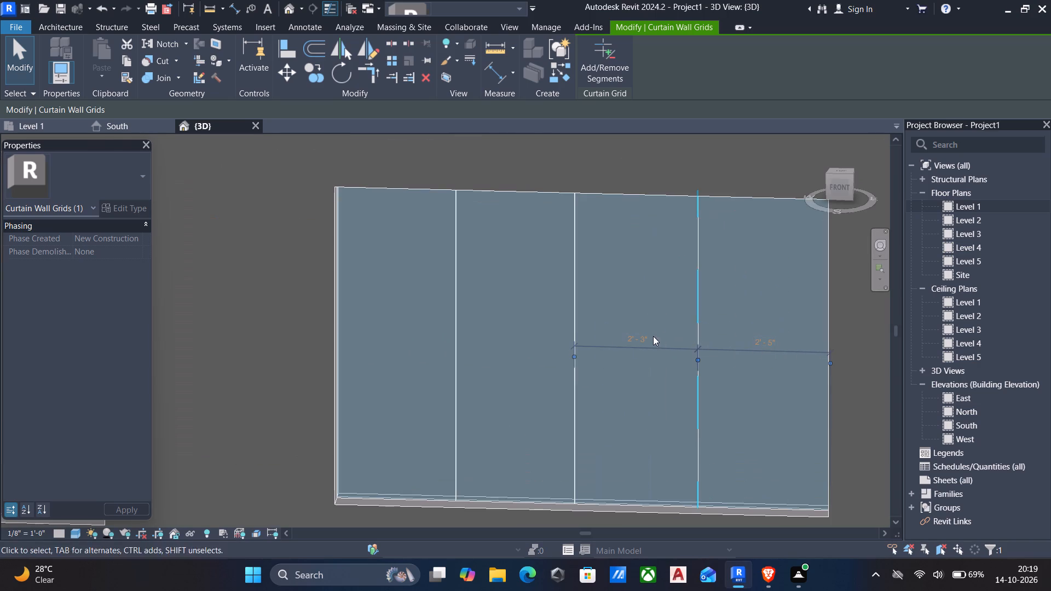
pyautogui.click(764, 341)
pyautogui.write('2\'3"')
pyautogui.press('Return')
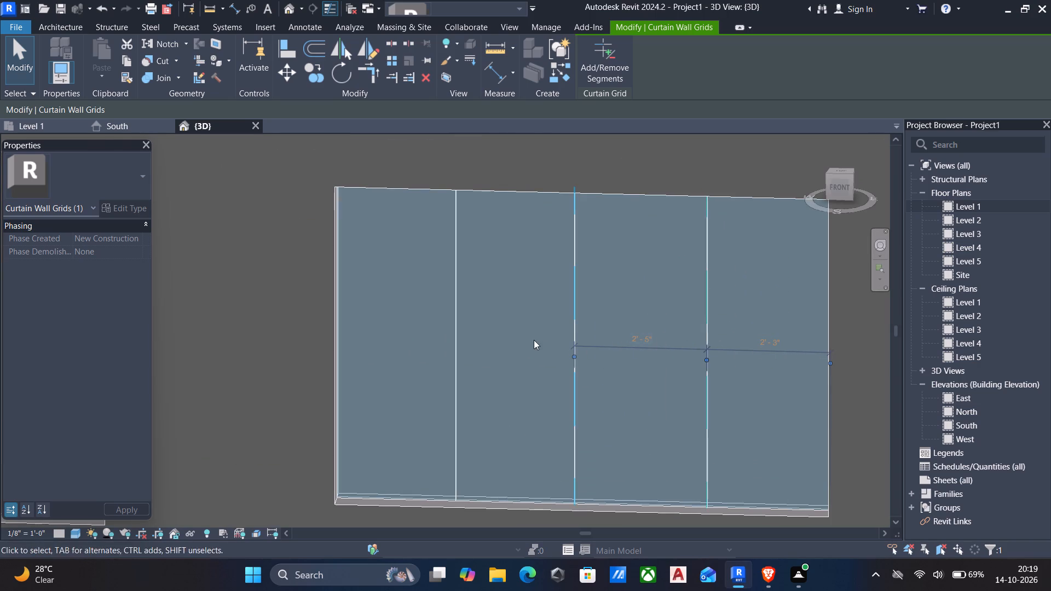
# Move the wider window's middle grid line to 2' 3" from the easternmost grid line.
pyautogui.click(572, 325)
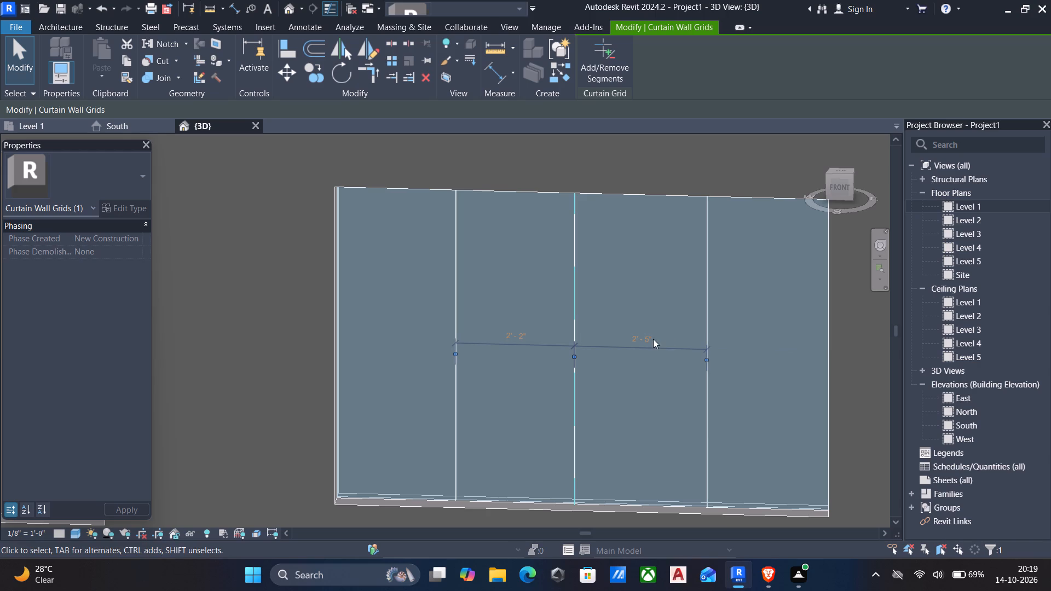
pyautogui.click(651, 339)
pyautogui.write('2\'3"')
pyautogui.press('Return')
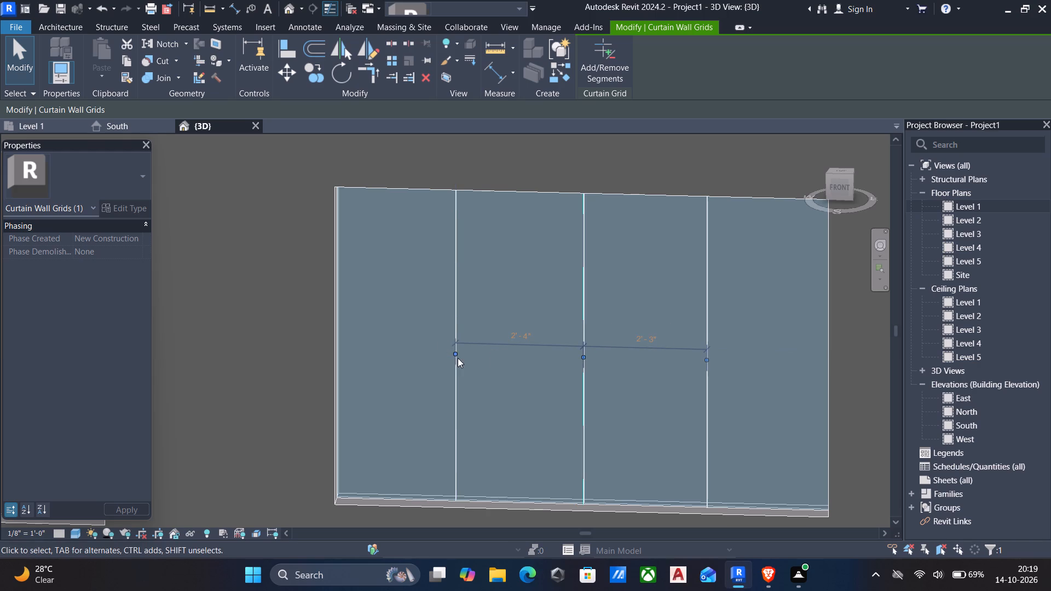
# Set the wider window's westernmost grid line 2' 3" from the middle grid line and check the spacing at the east end.
pyautogui.click(454, 380)
pyautogui.scroll(3, 407, 340)
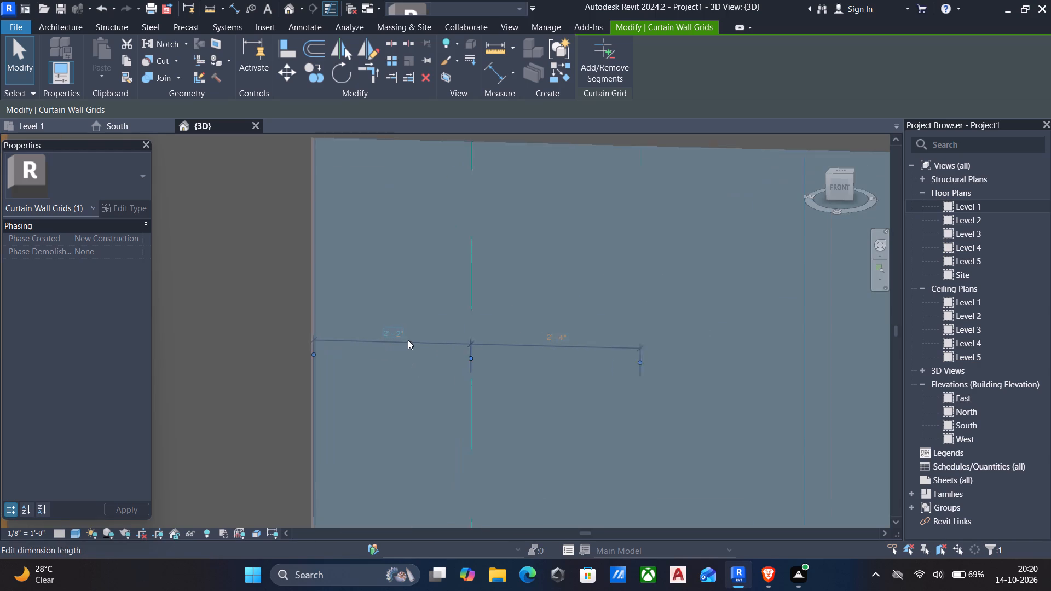
pyautogui.click(569, 340)
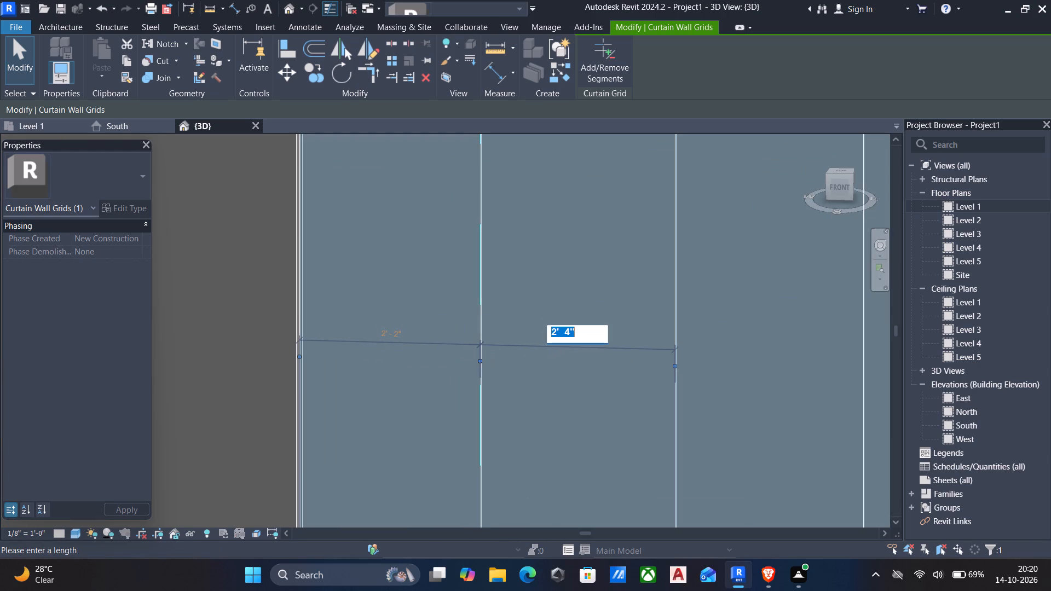
pyautogui.write("2'3")
pyautogui.hotkey('shift', '"')
pyautogui.press('Return')
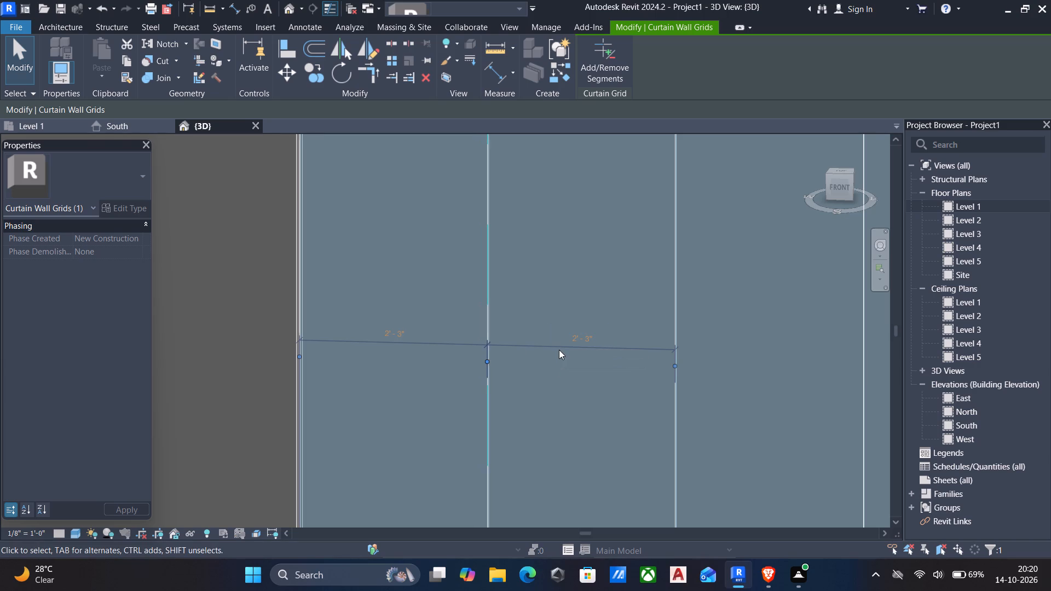
pyautogui.scroll(-4, 541, 369)
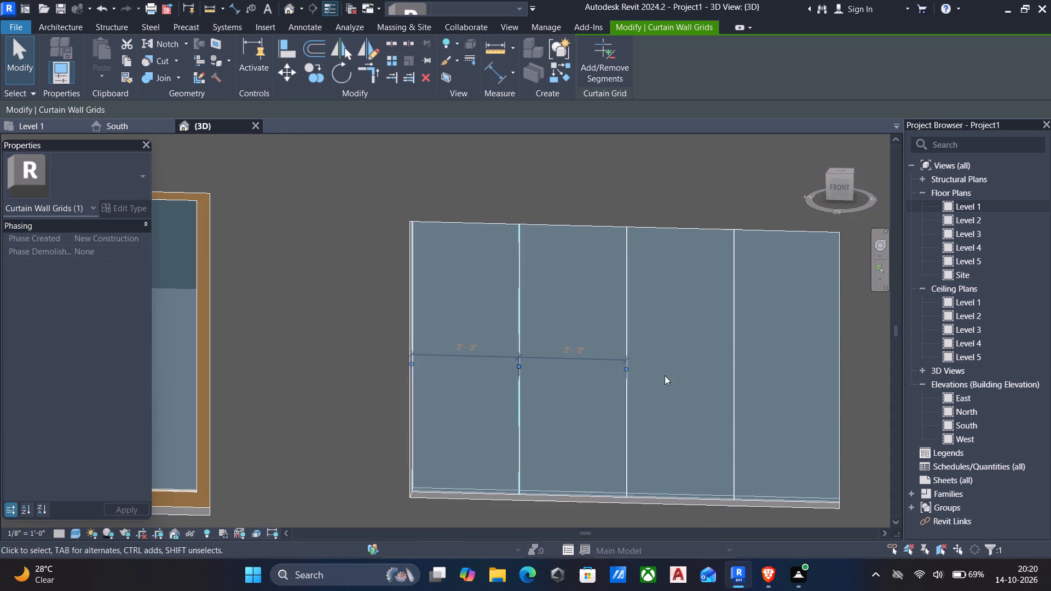
pyautogui.click(734, 376)
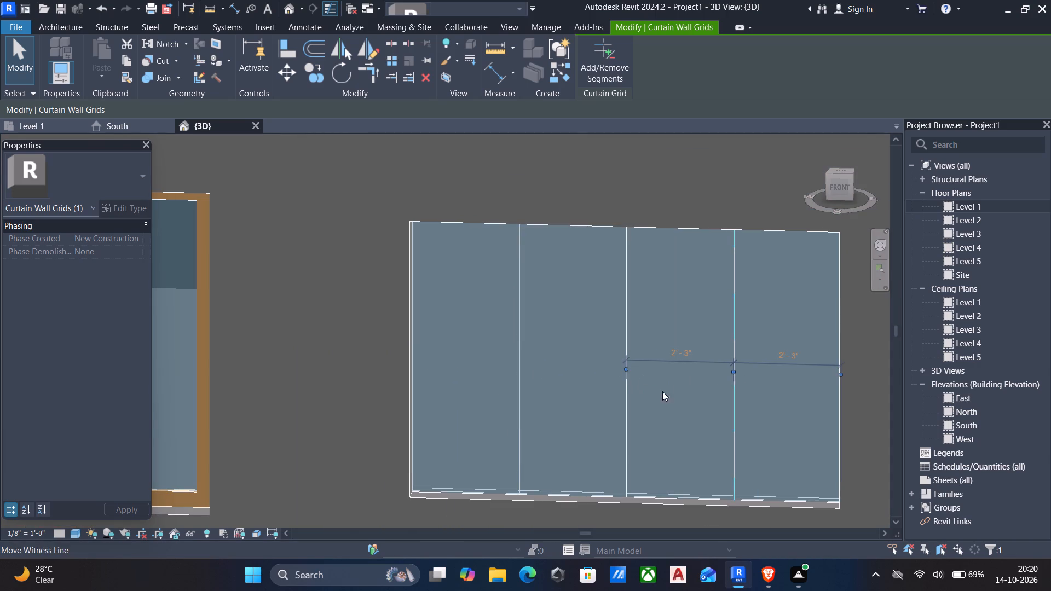
pyautogui.scroll(-4, 672, 395)
pyautogui.press('Escape')
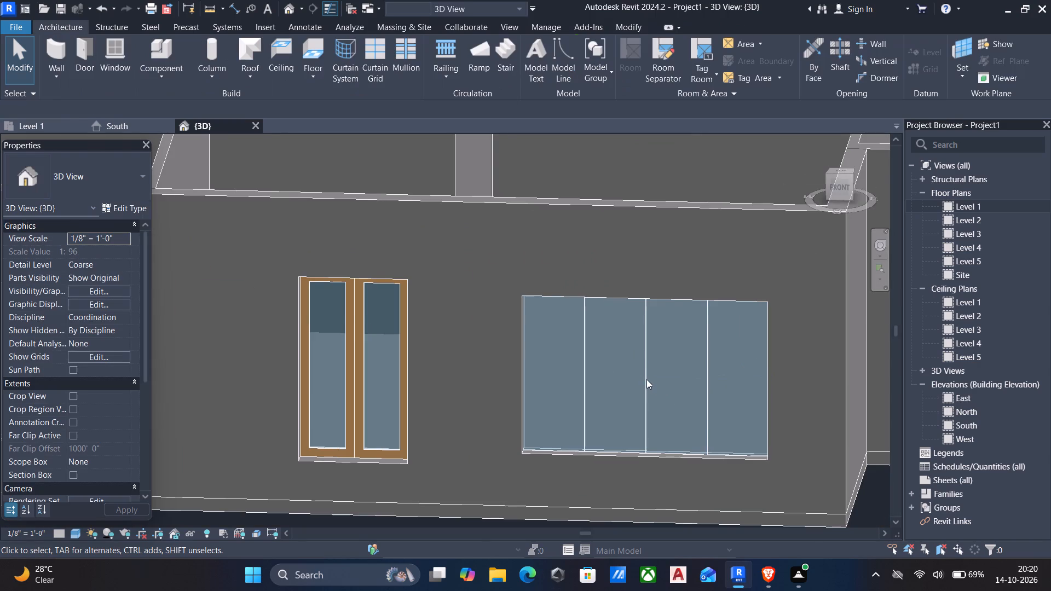
# Place 2.5" x 5" rectangular mullions on all grid lines of both south-wall curtain-wall windows.
pyautogui.scroll(-3, 614, 372)
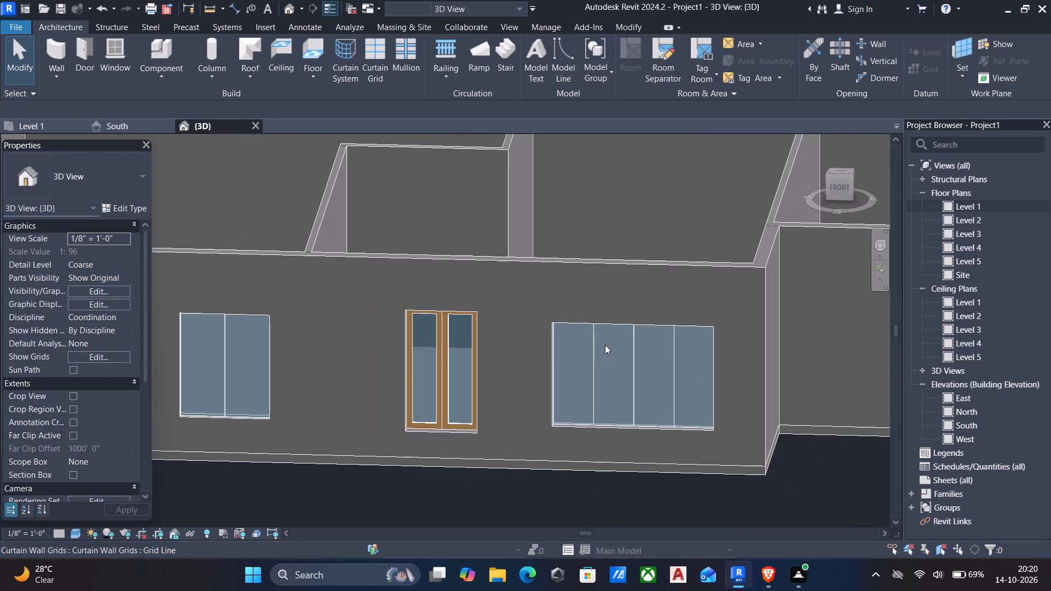
pyautogui.click(409, 55)
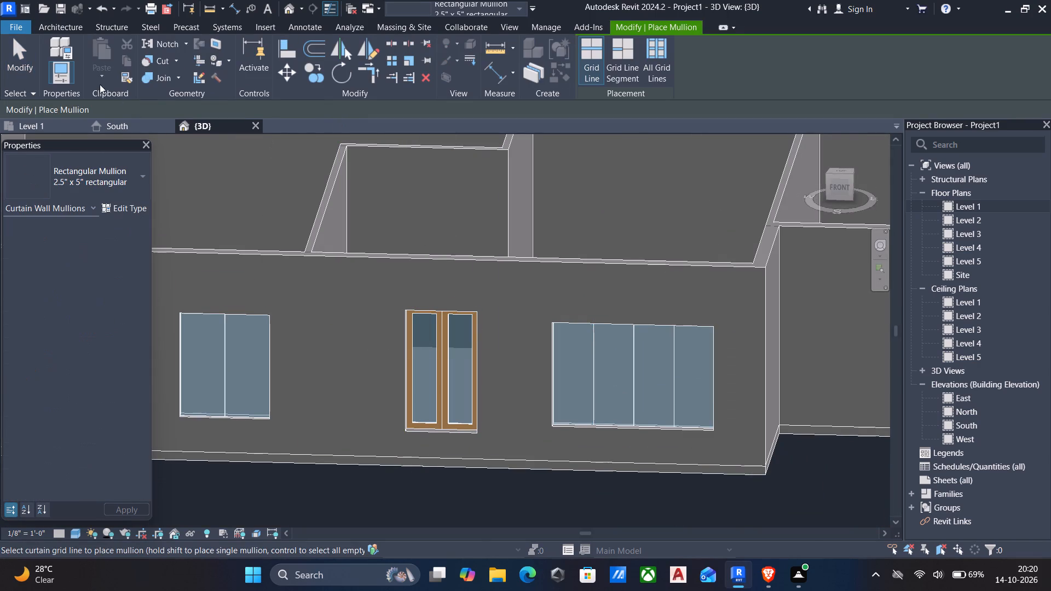
pyautogui.click(659, 55)
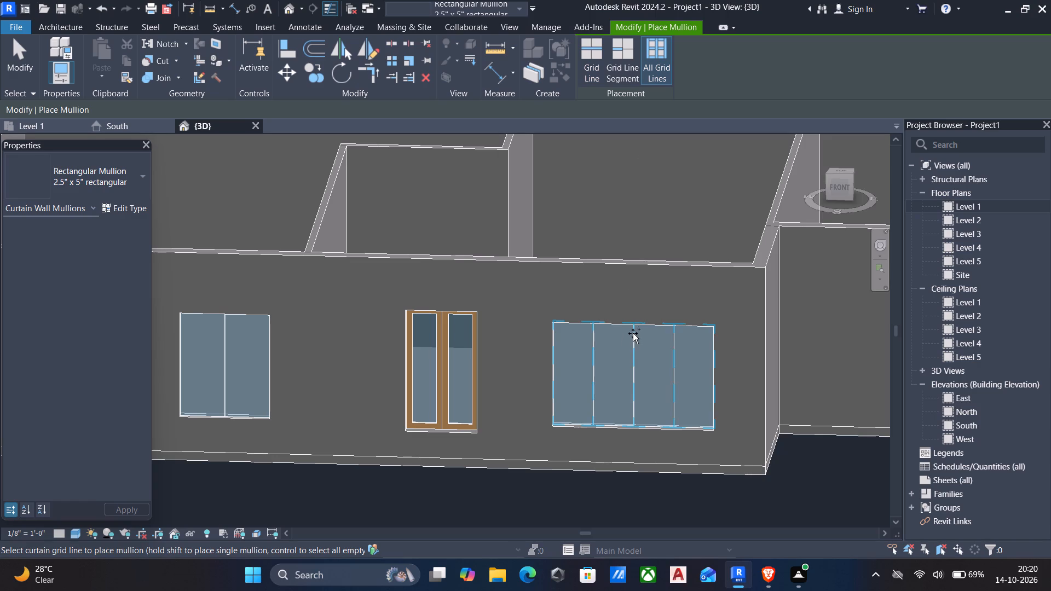
pyautogui.click(633, 328)
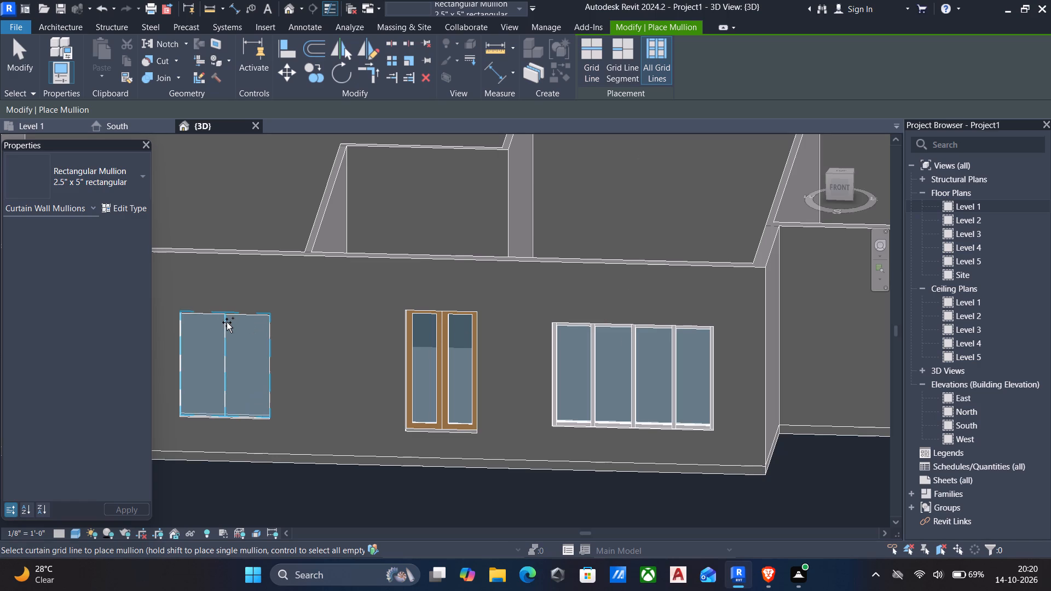
pyautogui.click(227, 322)
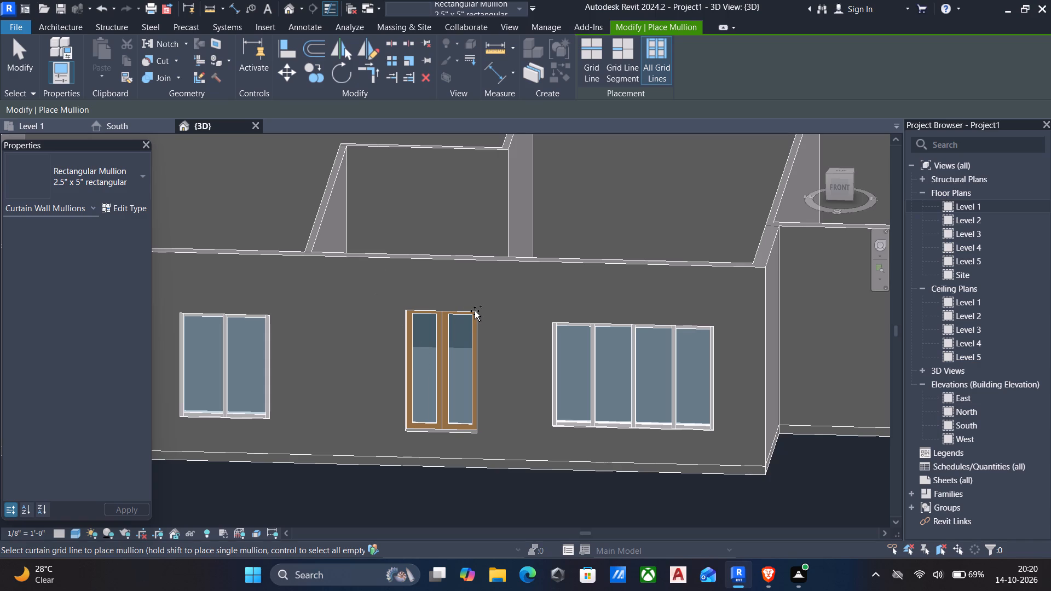
pyautogui.press('Escape')
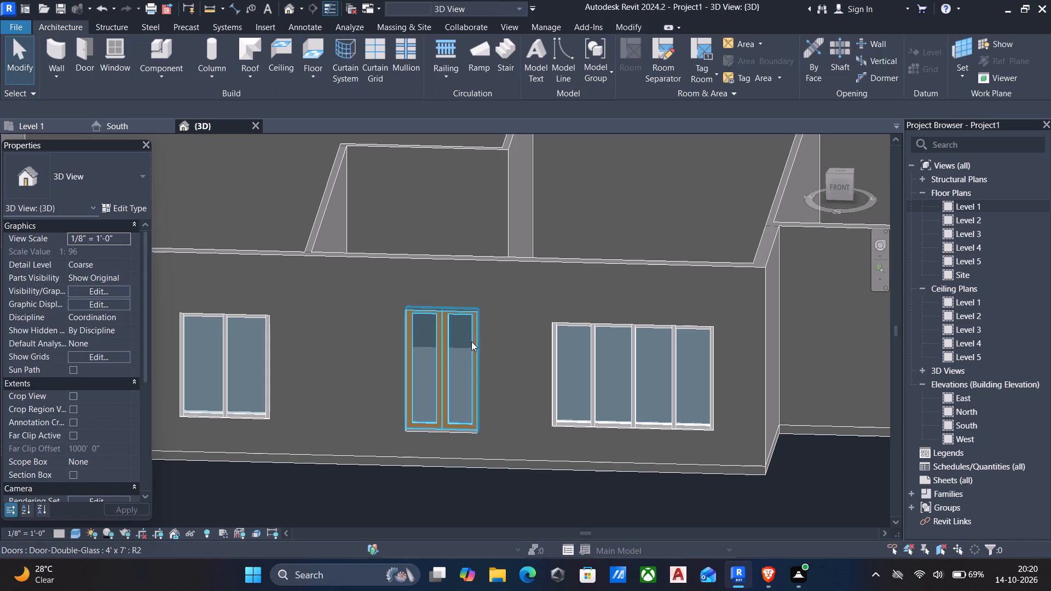
# Start an in-place model in the Generic Models category, named Generic Models 1.
pyautogui.scroll(-3, 466, 358)
pyautogui.moveTo(479, 342); pyautogui.dragTo(505, 303, button='middle')
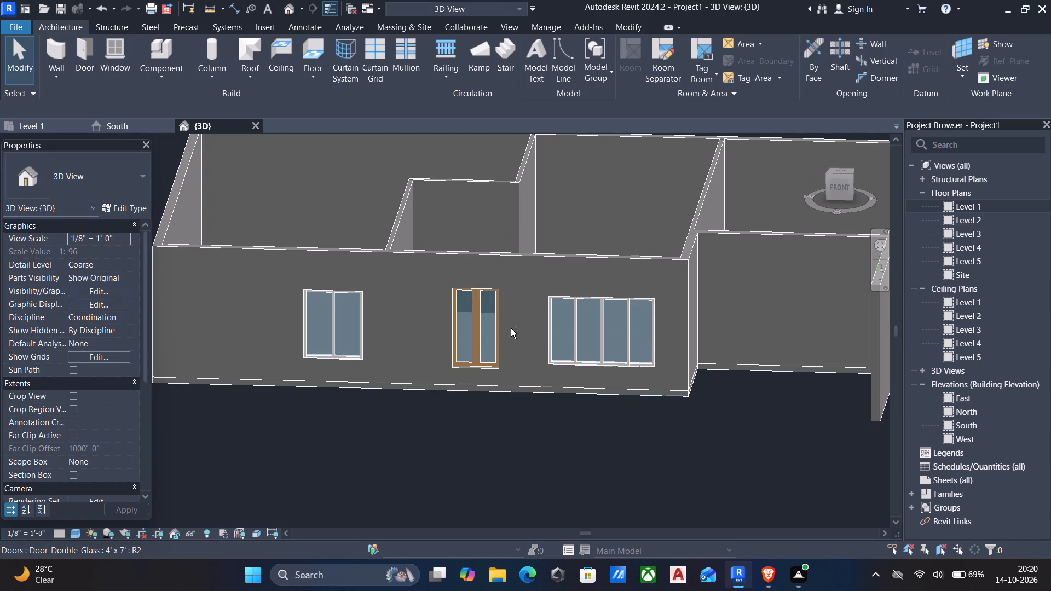
pyautogui.keyDown('shift'); pyautogui.scroll(-1, 536, 383); pyautogui.keyUp('shift')
pyautogui.scroll(-2, 547, 413)
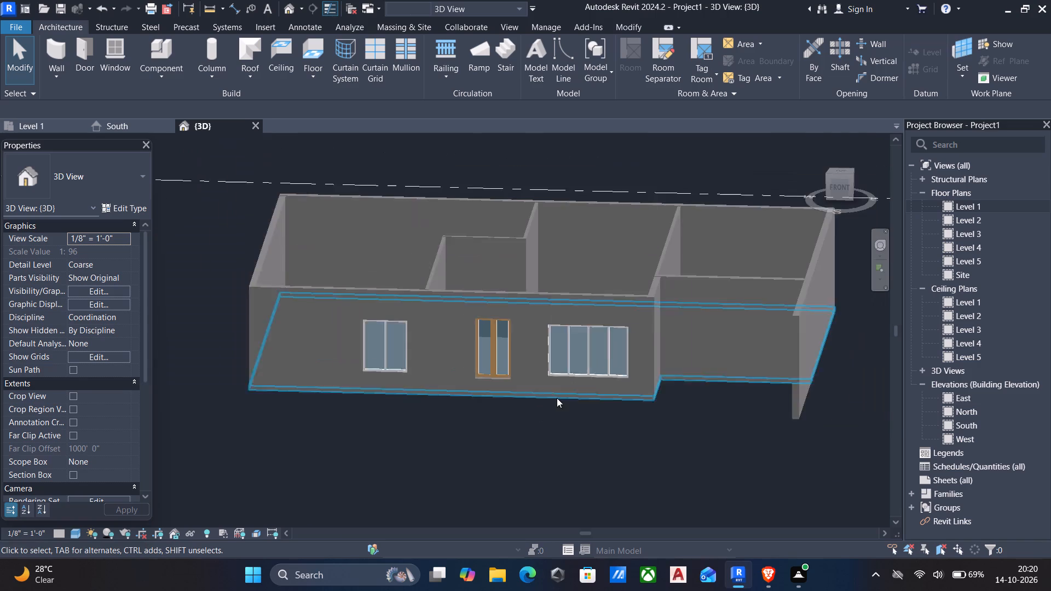
pyautogui.scroll(-1, 557, 398)
pyautogui.keyDown('shift'); pyautogui.moveTo(558, 400); pyautogui.dragTo(583, 403, button='middle'); pyautogui.keyUp('shift')
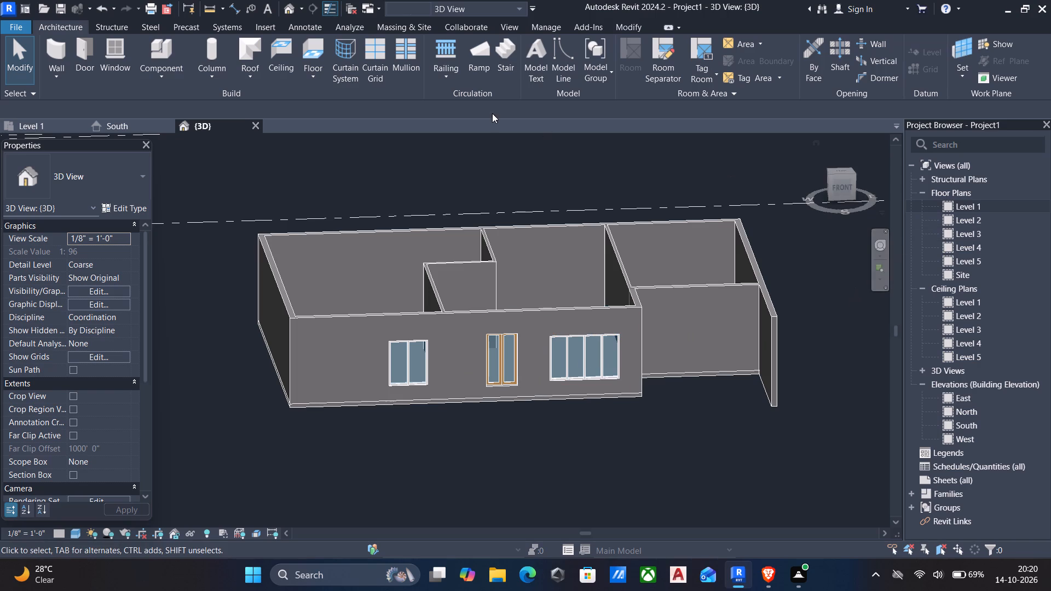
pyautogui.click(160, 74)
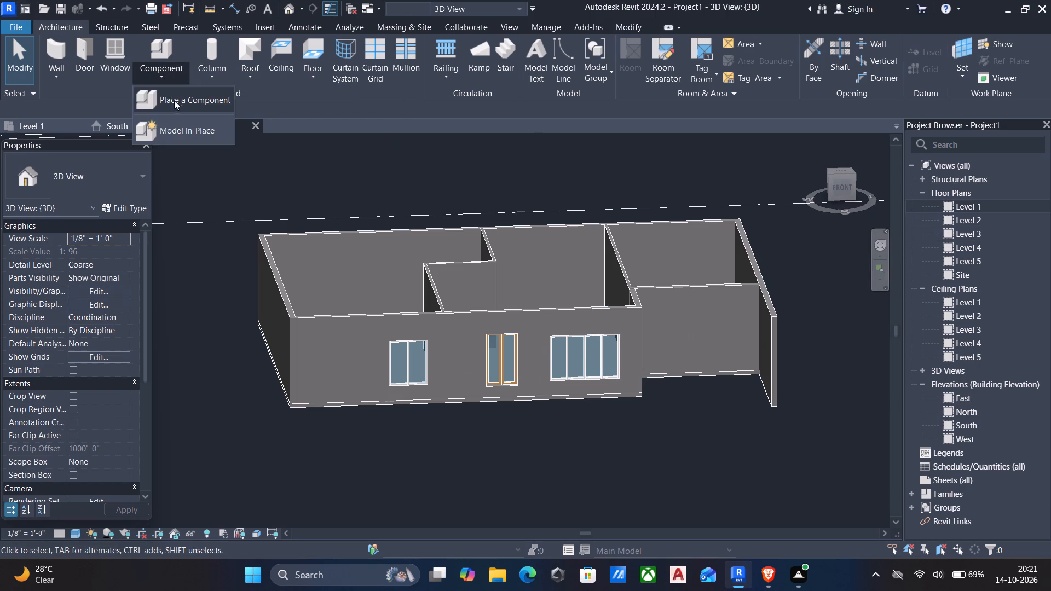
pyautogui.click(195, 130)
pyautogui.scroll(-4, 513, 281)
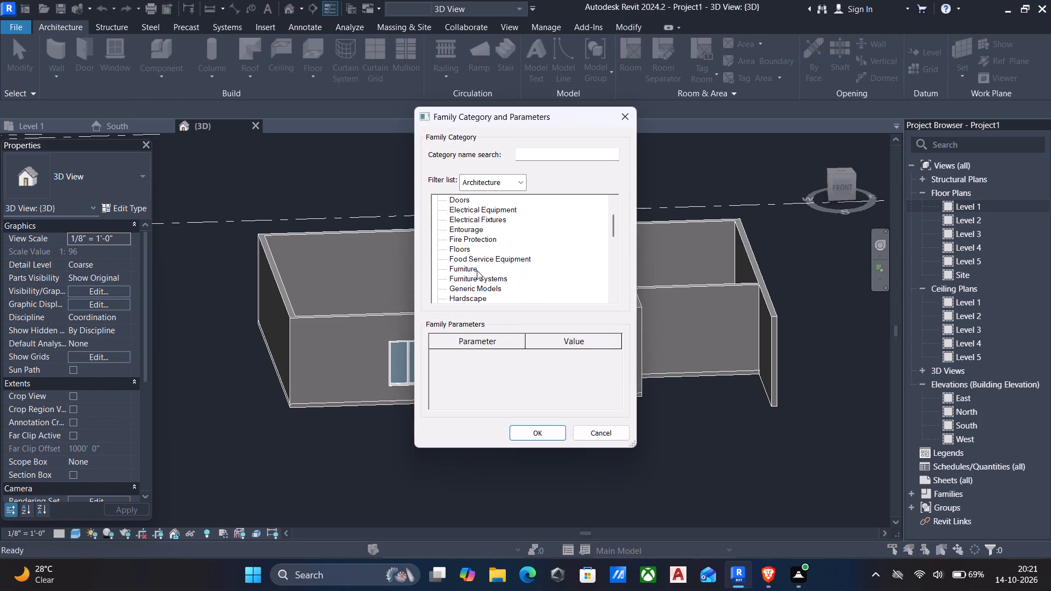
pyautogui.click(472, 286)
pyautogui.click(540, 429)
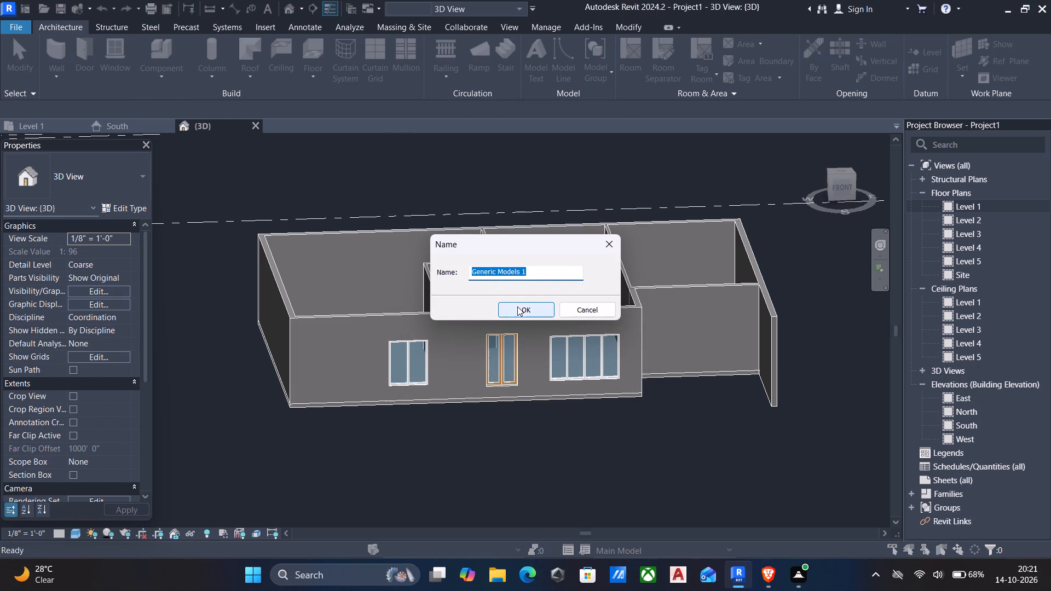
pyautogui.click(517, 306)
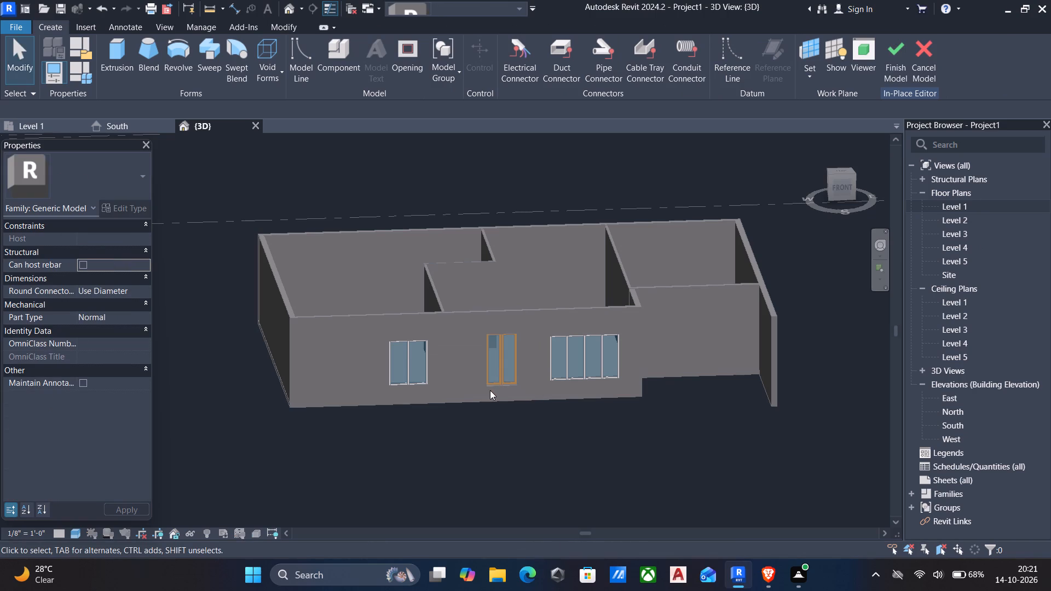
# Start an extrusion in the in-place model and open the Level 1 floor plan at the south wall for sketching.
pyautogui.click(121, 55)
pyautogui.click(619, 75)
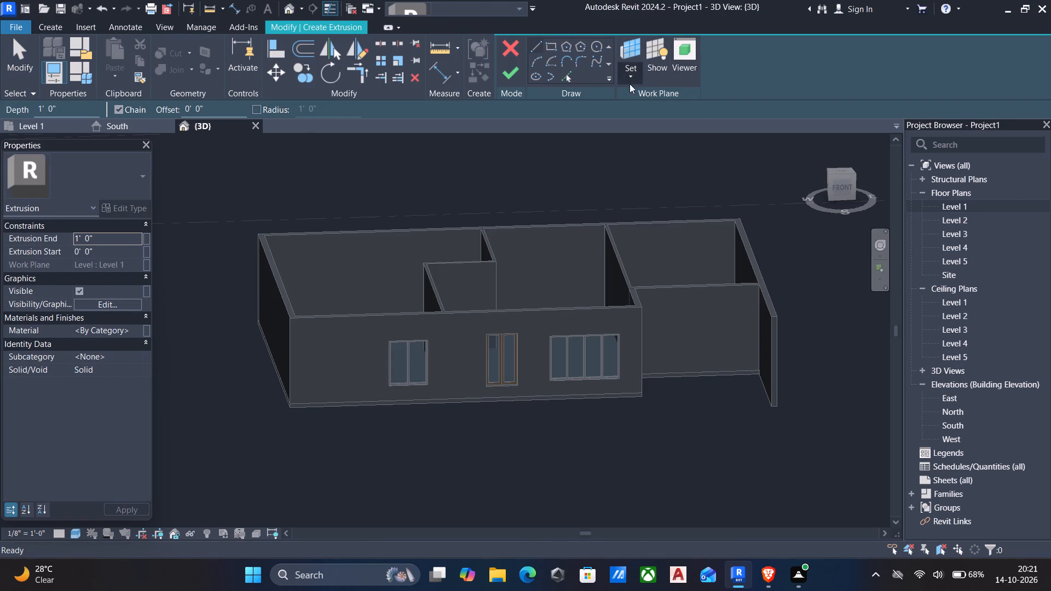
pyautogui.click(656, 125)
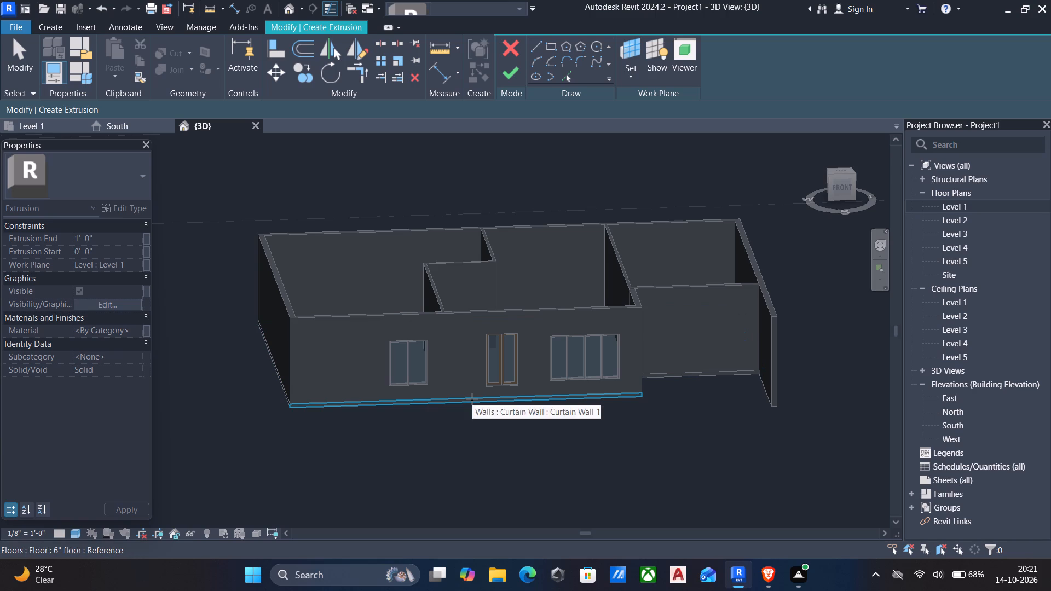
pyautogui.scroll(3, 472, 399)
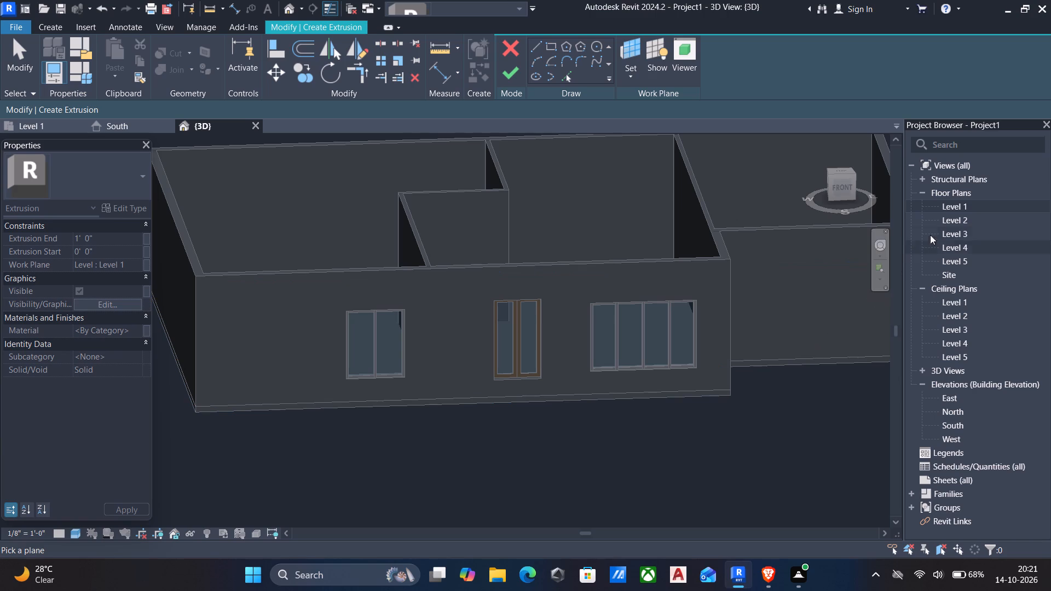
pyautogui.doubleClick(969, 208)
pyautogui.scroll(-6, 519, 371)
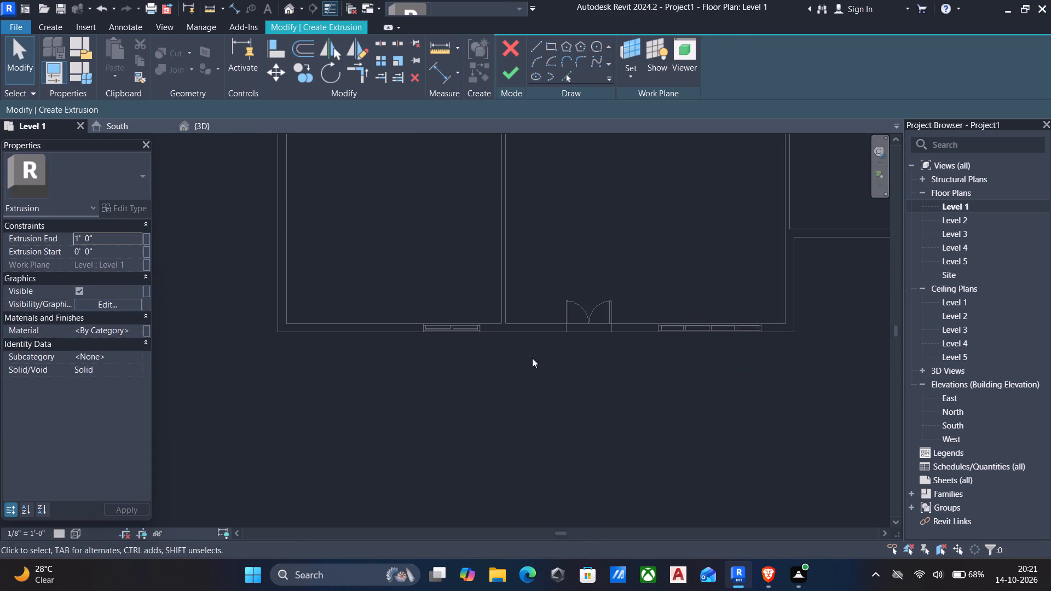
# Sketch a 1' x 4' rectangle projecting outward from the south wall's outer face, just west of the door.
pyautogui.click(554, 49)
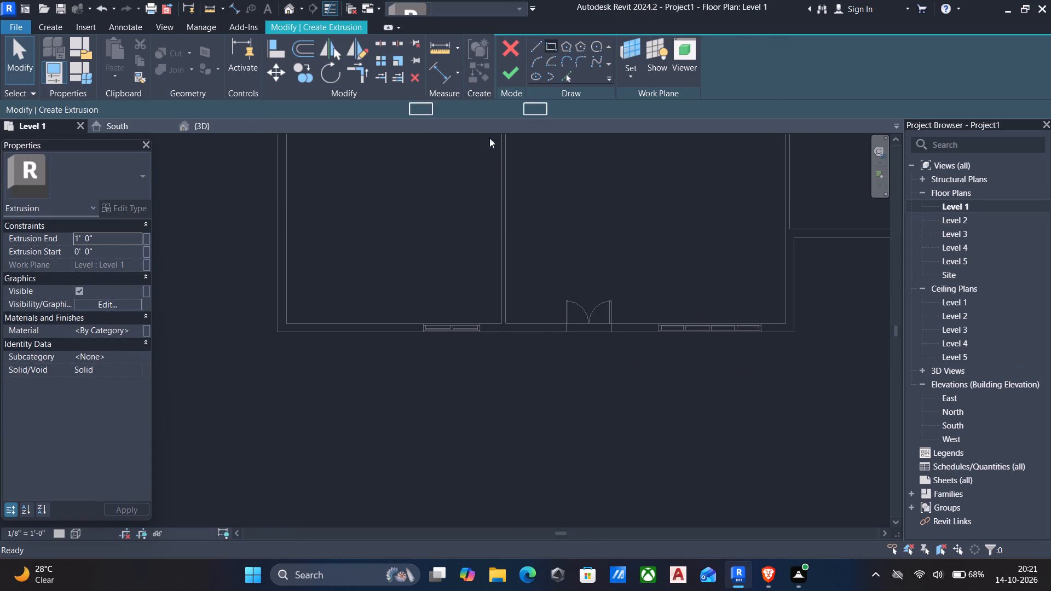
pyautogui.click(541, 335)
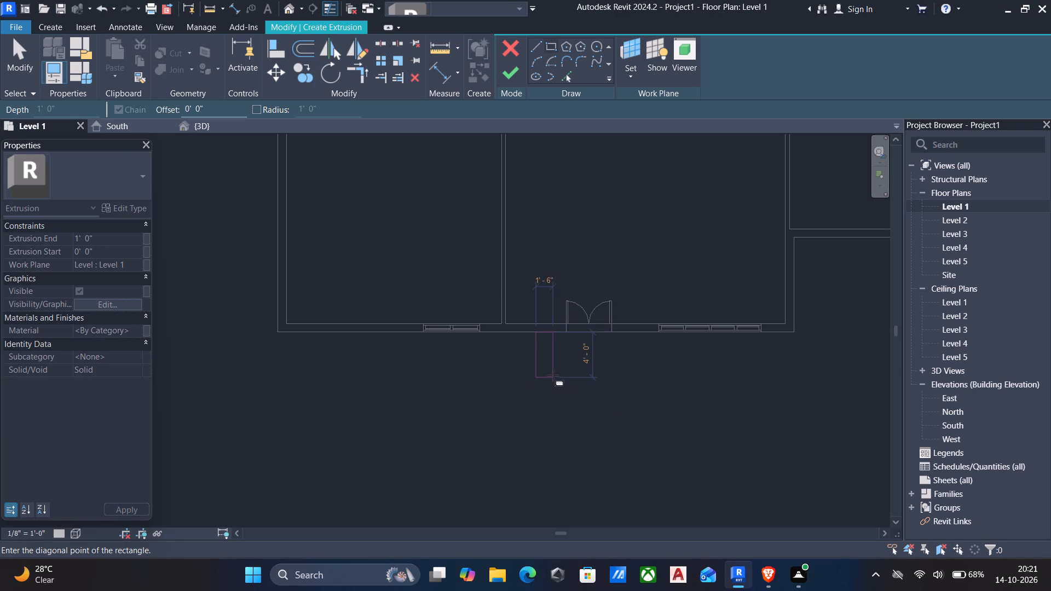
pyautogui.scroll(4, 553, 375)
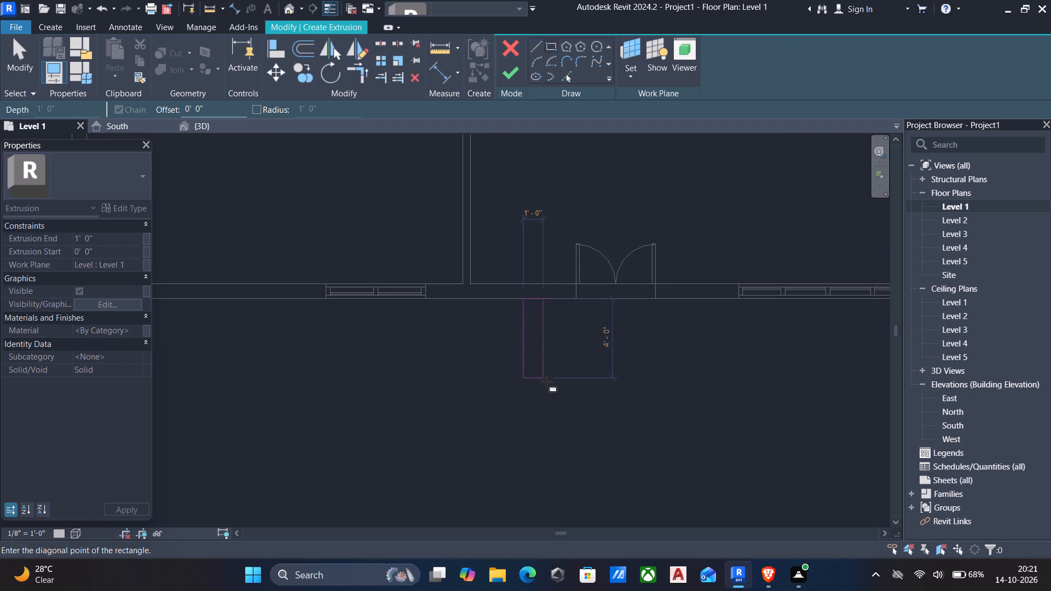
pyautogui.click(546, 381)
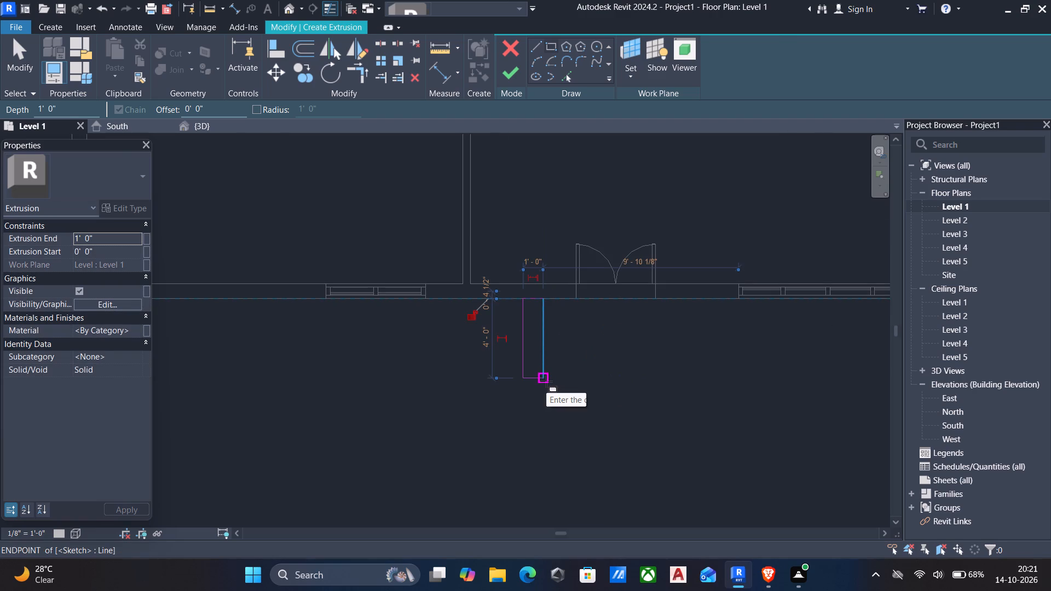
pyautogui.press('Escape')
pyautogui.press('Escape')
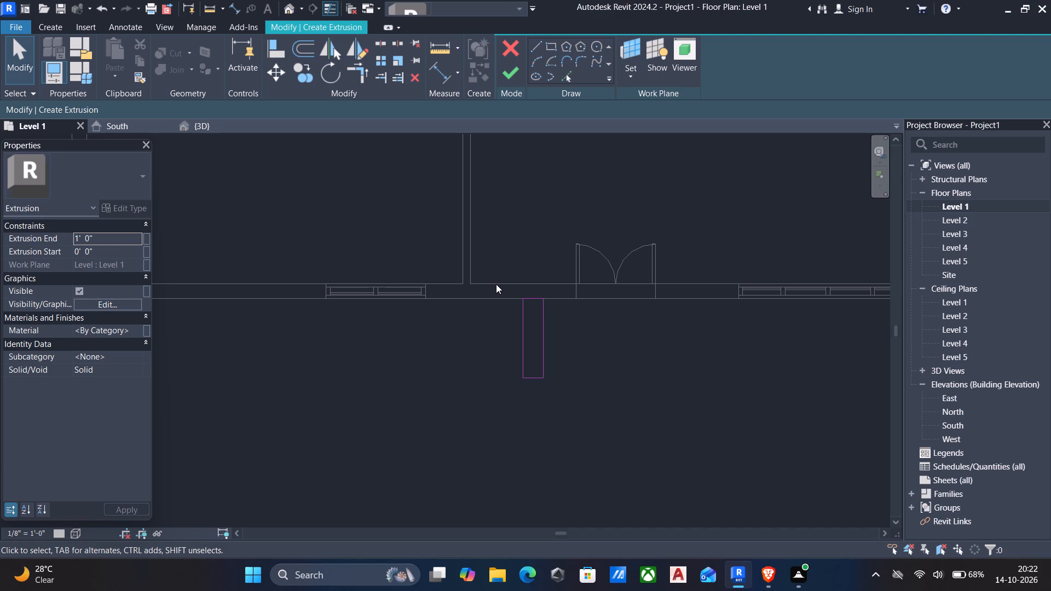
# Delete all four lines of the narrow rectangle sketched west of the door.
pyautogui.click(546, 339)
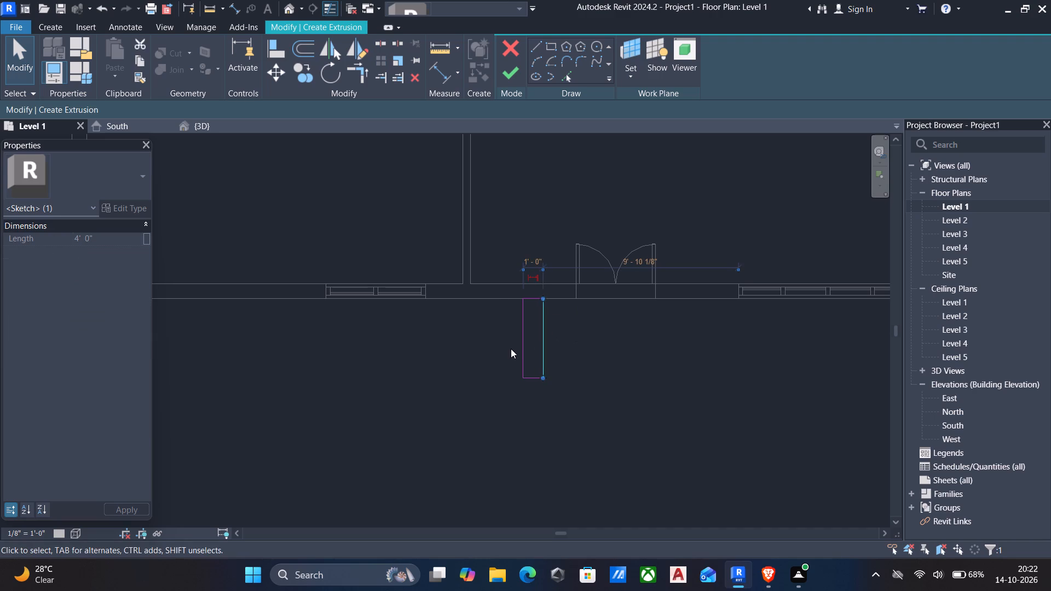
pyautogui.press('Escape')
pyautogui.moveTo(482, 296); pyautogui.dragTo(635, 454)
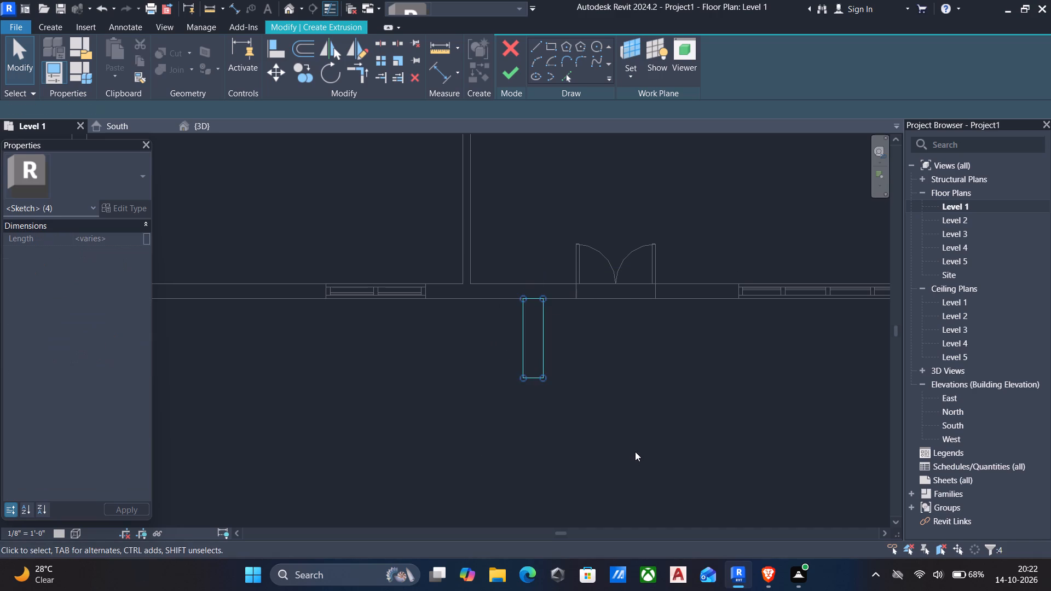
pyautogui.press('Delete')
# Sketch a wide rectangle in front of the south door, starting on the wall's outer face and extending about 6' 4" outward.
pyautogui.click(552, 50)
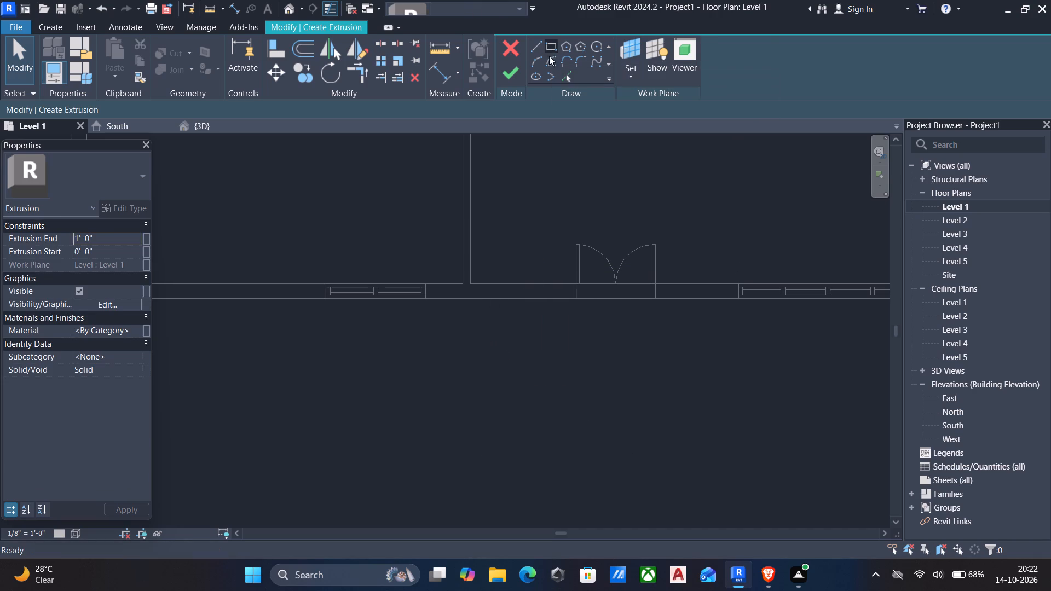
pyautogui.click(496, 297)
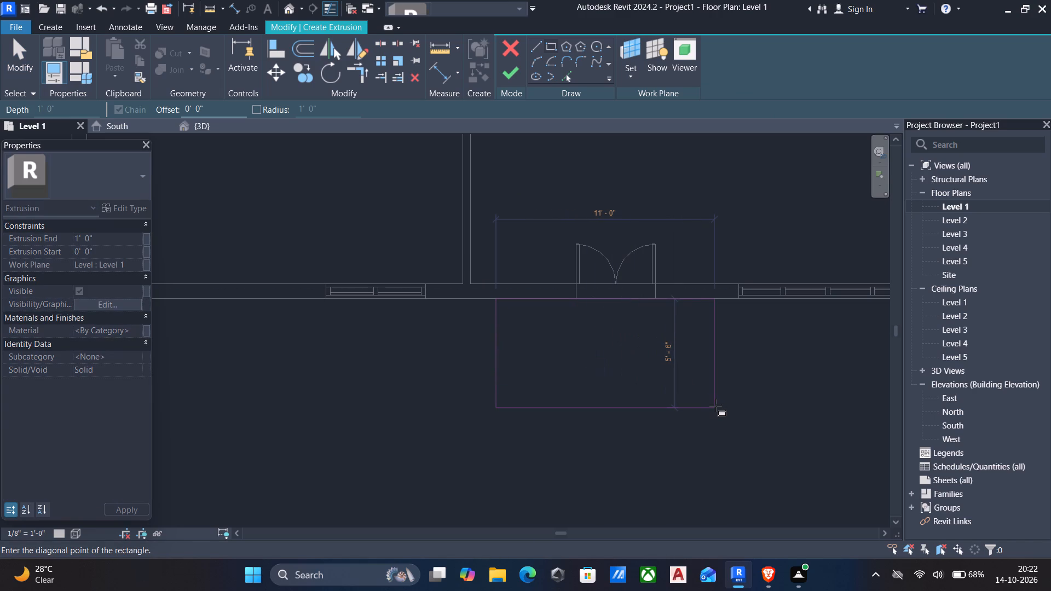
pyautogui.scroll(3, 715, 405)
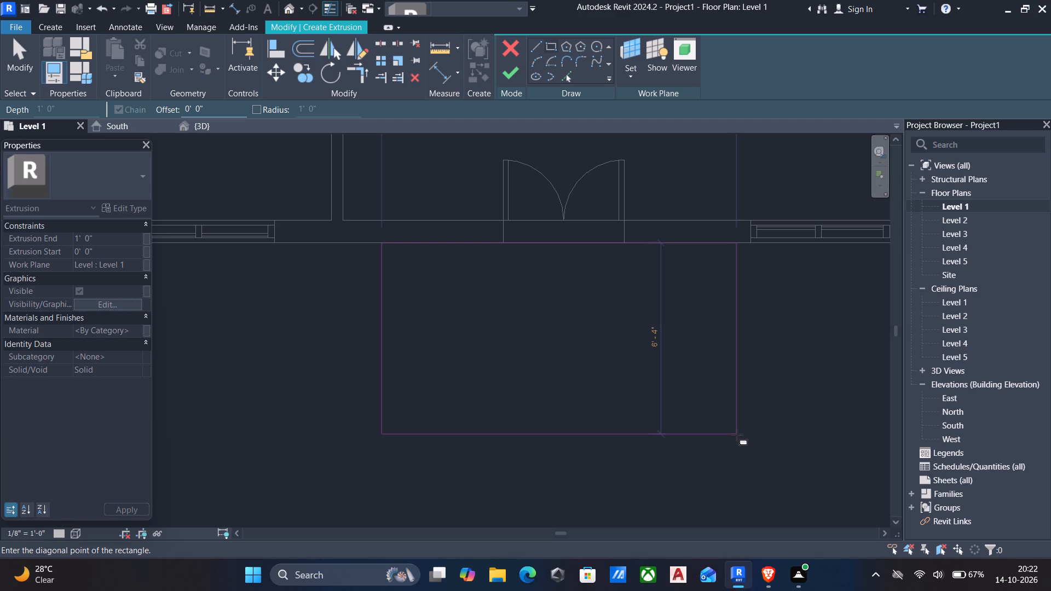
pyautogui.click(737, 434)
pyautogui.press('Escape')
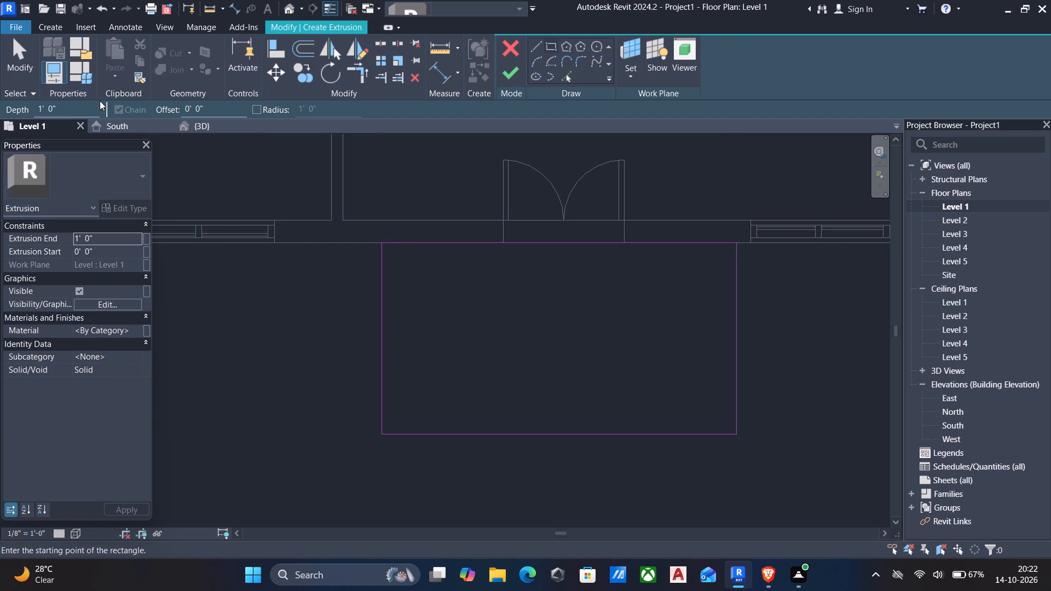
# Set the extrusion depth to 8" and finish the entrance slab's extrusion.
pyautogui.click(86, 112)
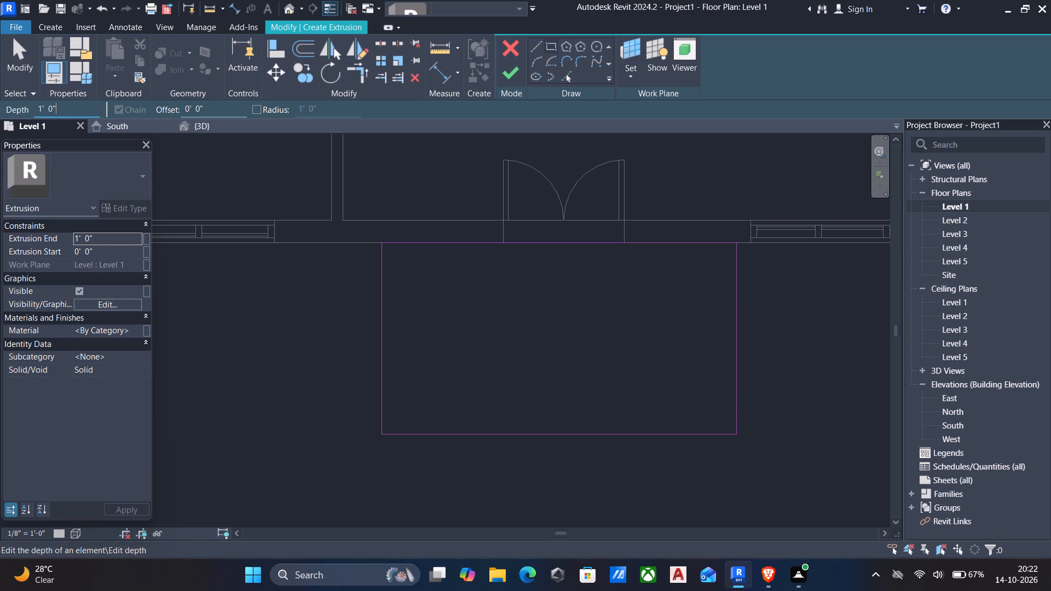
pyautogui.moveTo(85, 106); pyautogui.dragTo(0, 107)
pyautogui.write('8"')
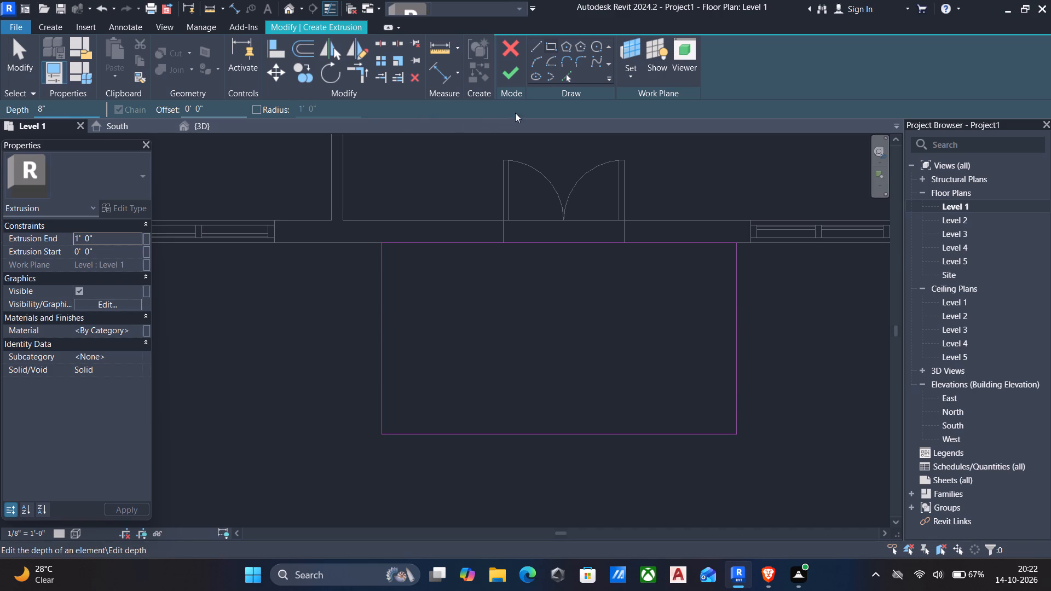
pyautogui.click(515, 77)
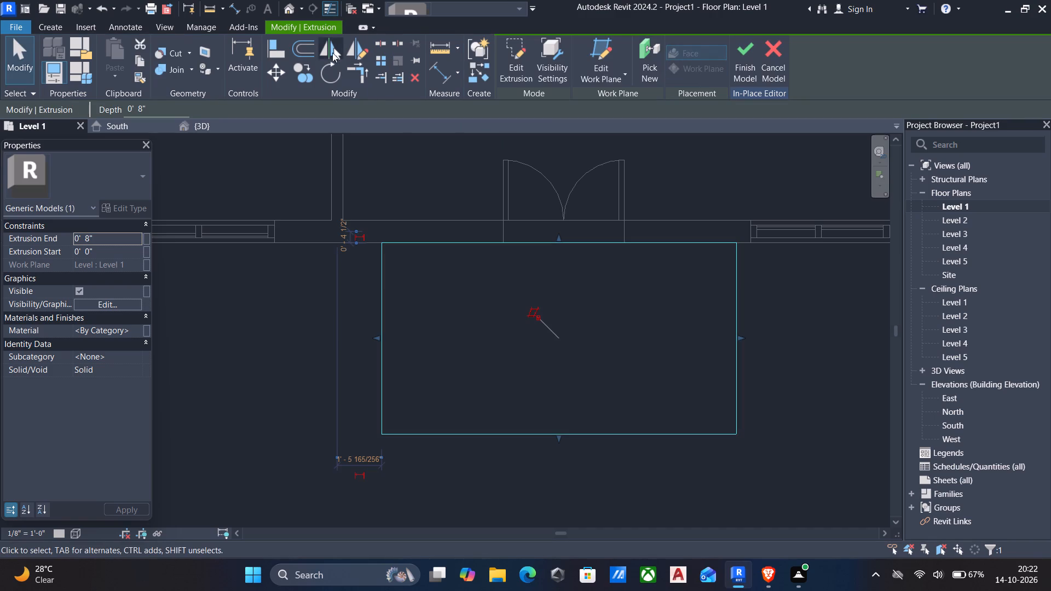
# Examine the entrance slab in the 3D view from the front and from below, including where it meets the wall.
pyautogui.click(296, 11)
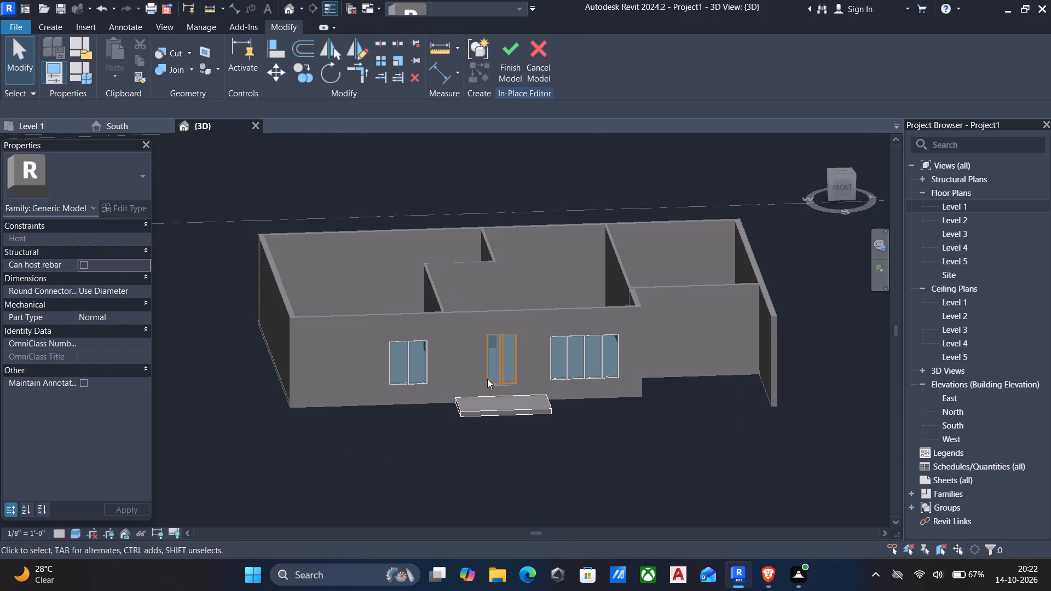
pyautogui.scroll(5, 488, 398)
pyautogui.scroll(5, 512, 449)
pyautogui.press('Escape')
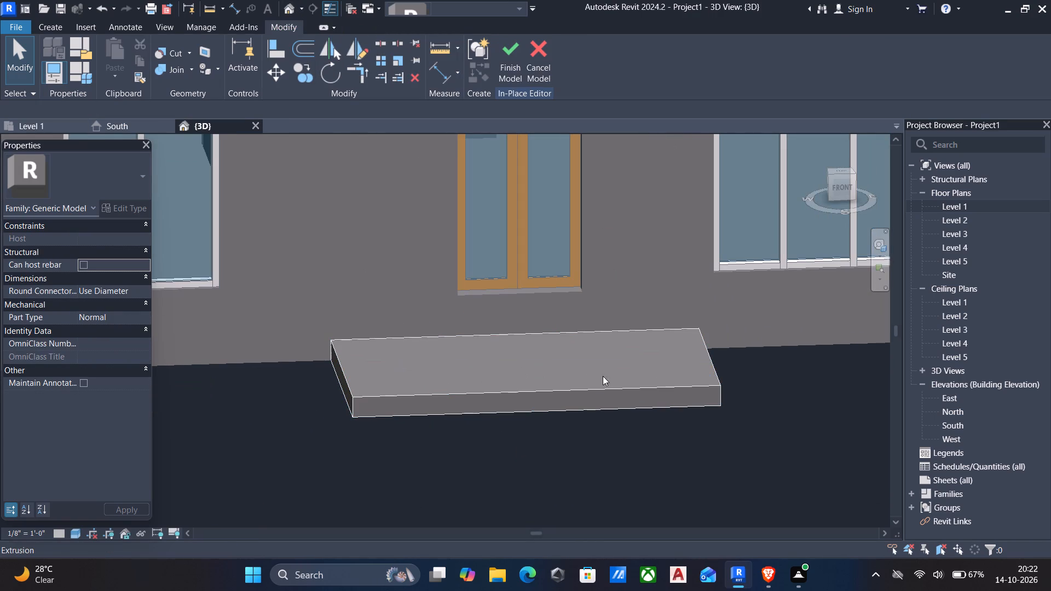
pyautogui.scroll(-6, 520, 409)
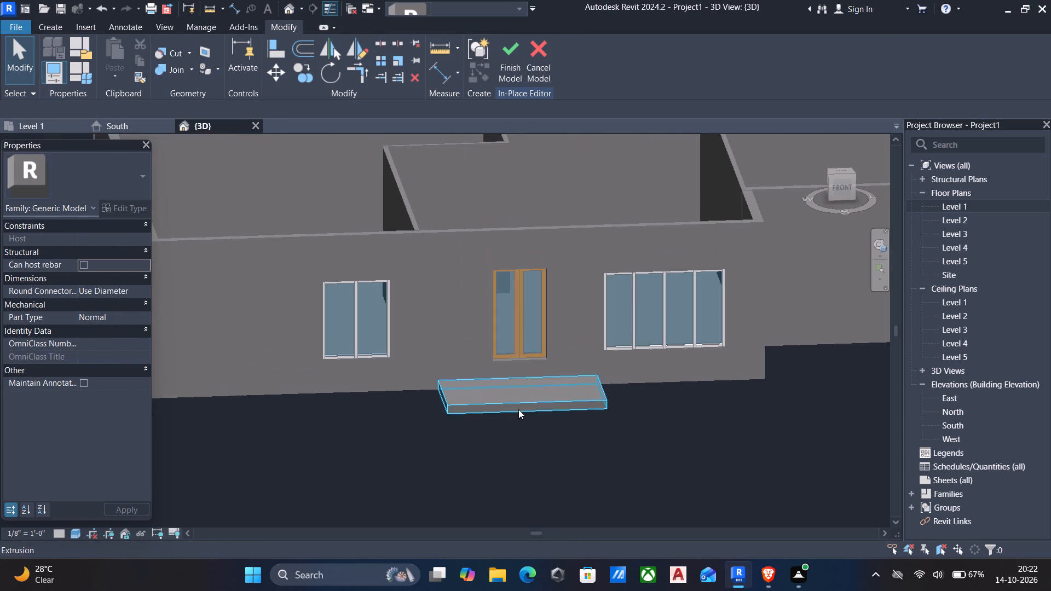
pyautogui.scroll(-4, 748, 257)
pyautogui.keyDown('shift'); pyautogui.scroll(1, 667, 329); pyautogui.keyUp('shift')
pyautogui.keyDown('shift'); pyautogui.moveTo(667, 331); pyautogui.dragTo(726, 281, button='middle'); pyautogui.keyUp('shift')
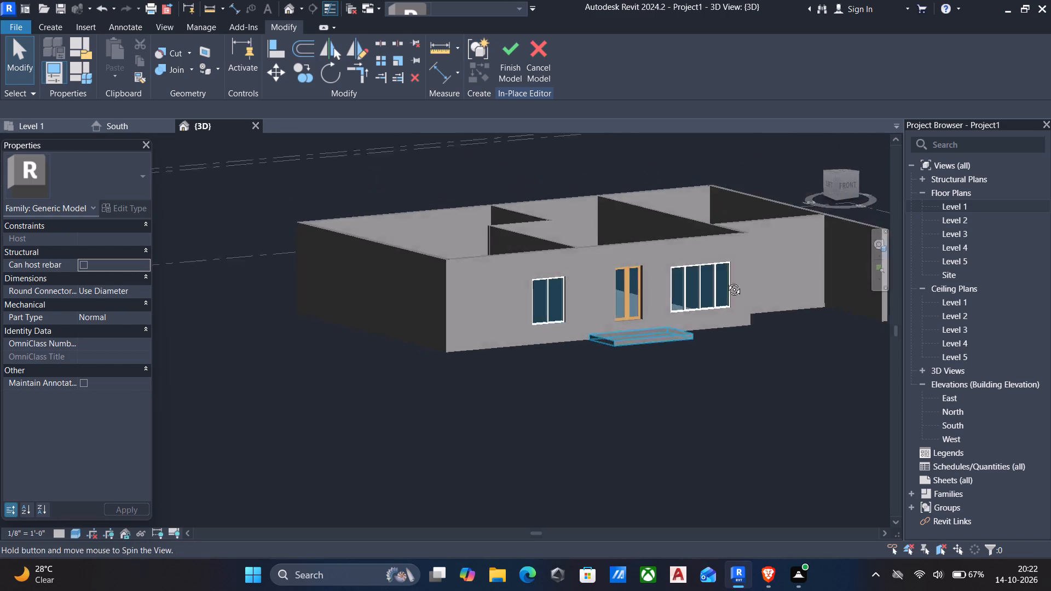
pyautogui.keyDown('shift'); pyautogui.moveTo(726, 281); pyautogui.dragTo(780, 190, button='middle'); pyautogui.keyUp('shift')
pyautogui.scroll(6, 643, 340)
pyautogui.scroll(4, 657, 285)
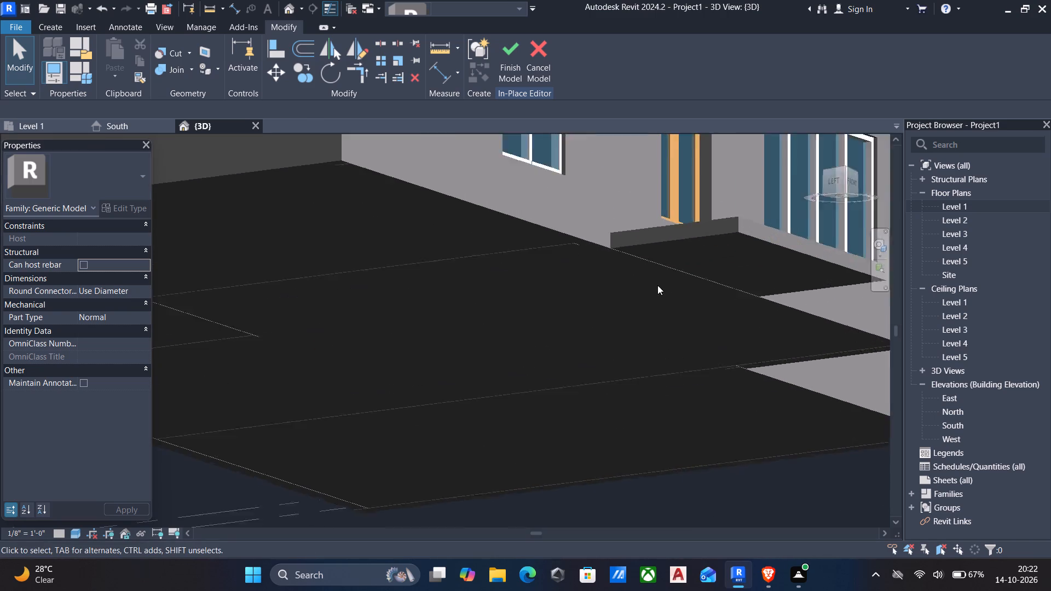
pyautogui.scroll(2, 657, 285)
pyautogui.scroll(6, 642, 235)
pyautogui.scroll(-7, 592, 229)
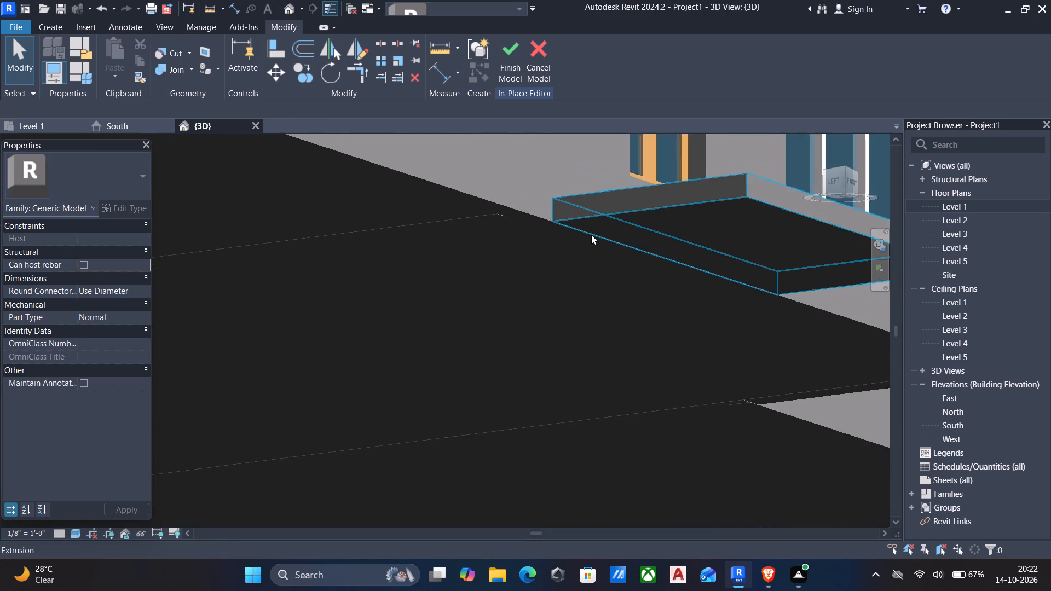
pyautogui.scroll(-7, 591, 235)
pyautogui.keyDown('shift'); pyautogui.scroll(-7, 572, 334); pyautogui.keyUp('shift')
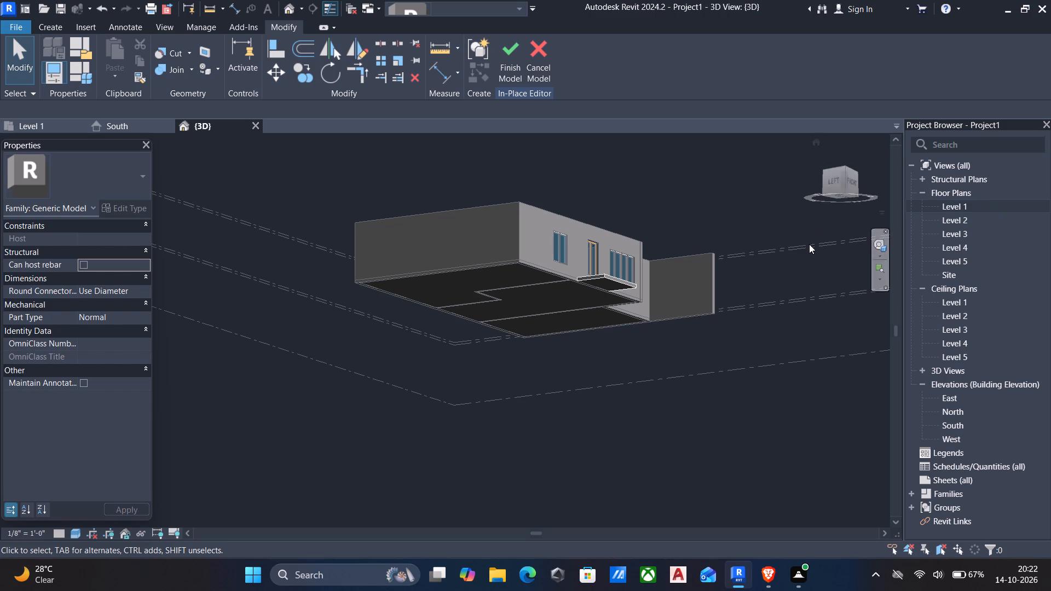
pyautogui.scroll(-3, 806, 257)
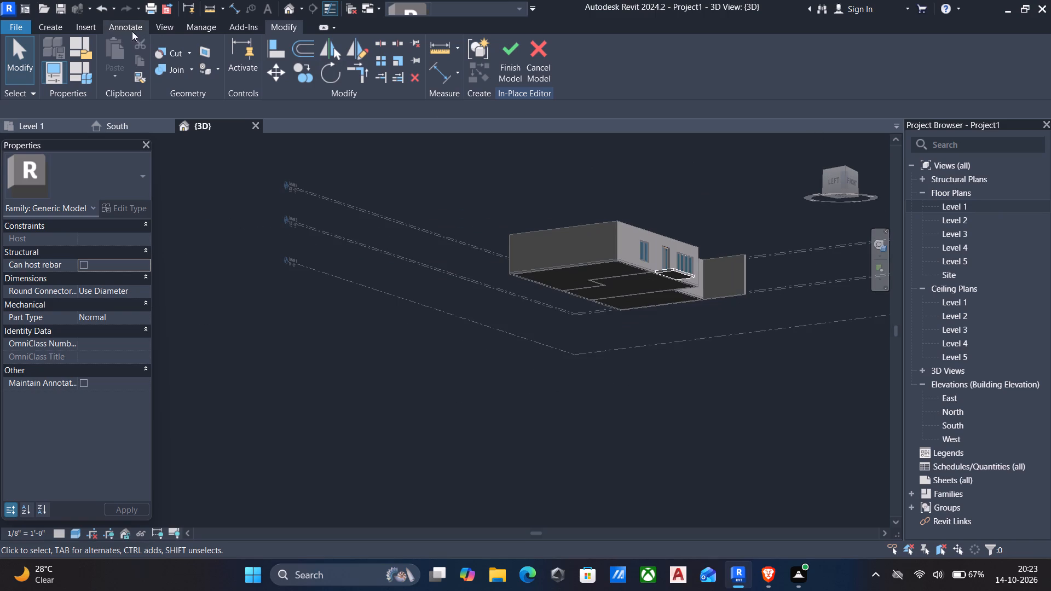
# Start a second extrusion and set its work plane to the top face of the entrance slab.
pyautogui.click(54, 24)
pyautogui.click(108, 42)
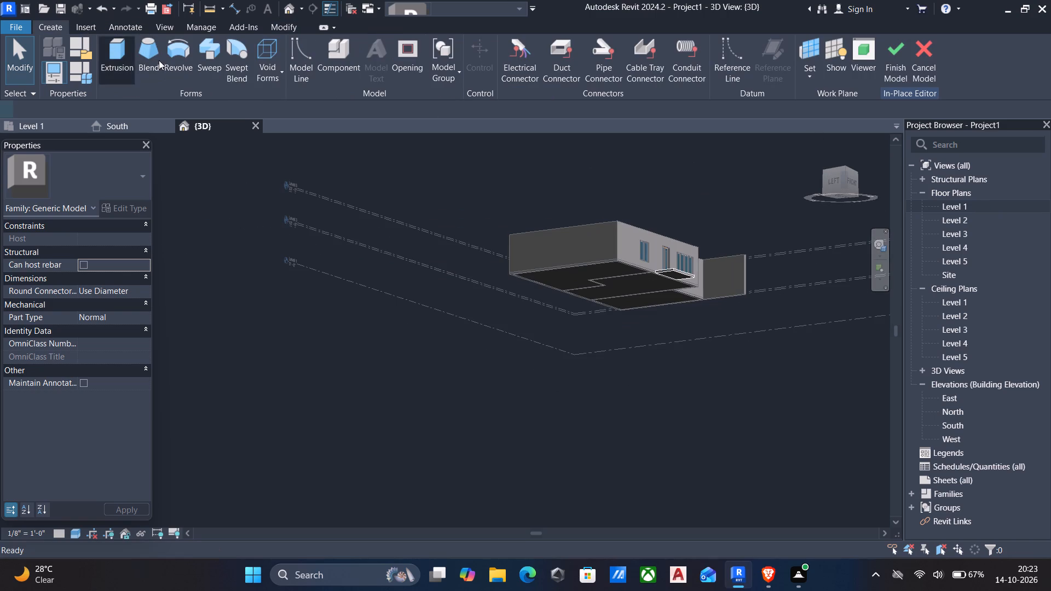
pyautogui.scroll(-4, 457, 151)
pyautogui.keyDown('shift'); pyautogui.moveTo(547, 242); pyautogui.dragTo(504, 324, button='middle'); pyautogui.keyUp('shift')
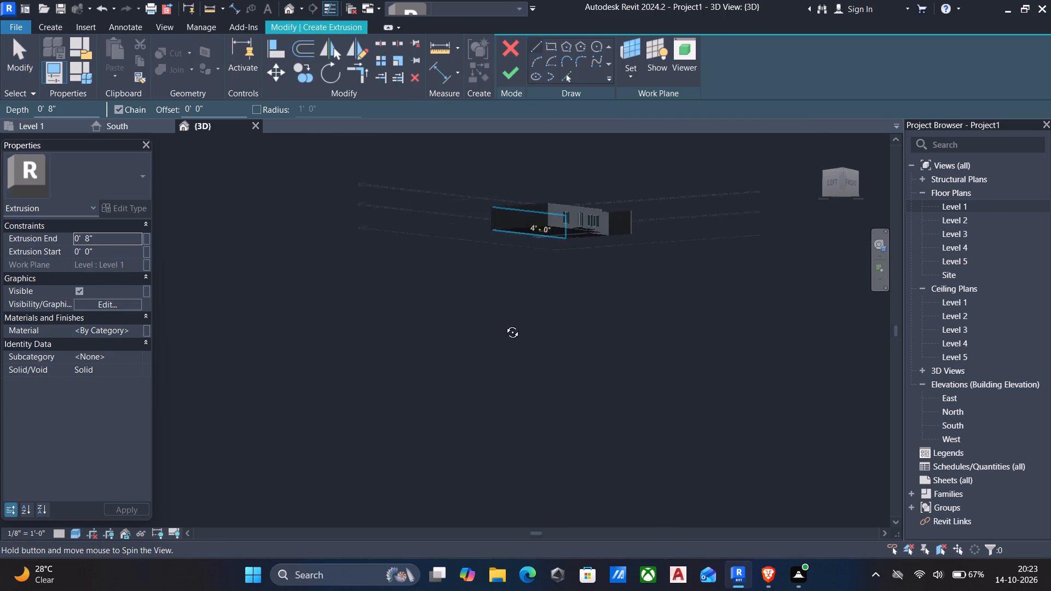
pyautogui.keyDown('shift'); pyautogui.moveTo(504, 324); pyautogui.dragTo(464, 465, button='middle'); pyautogui.keyUp('shift')
pyautogui.click(622, 82)
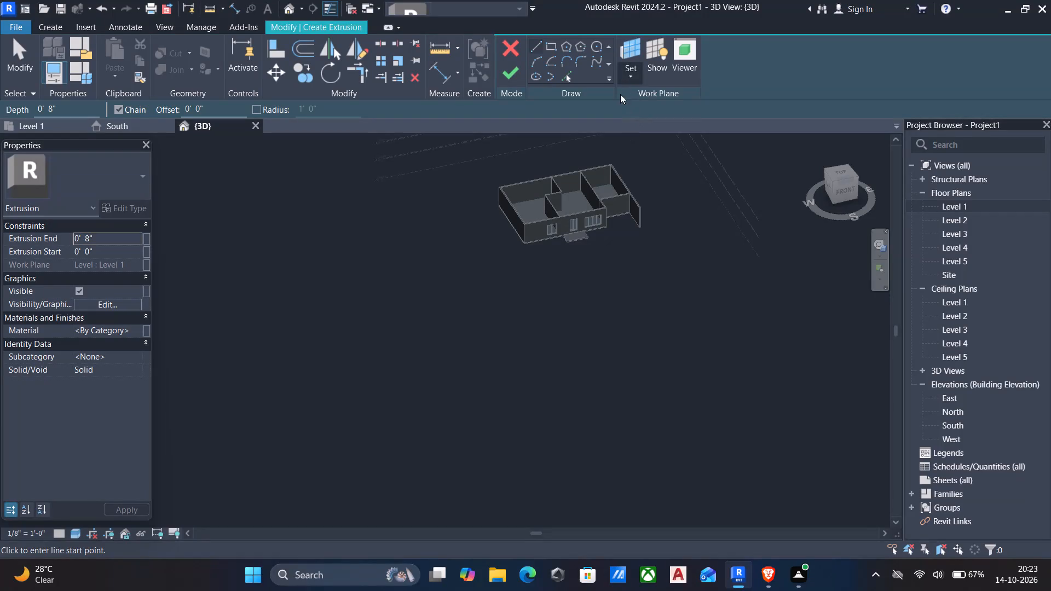
pyautogui.click(639, 122)
pyautogui.scroll(10, 565, 252)
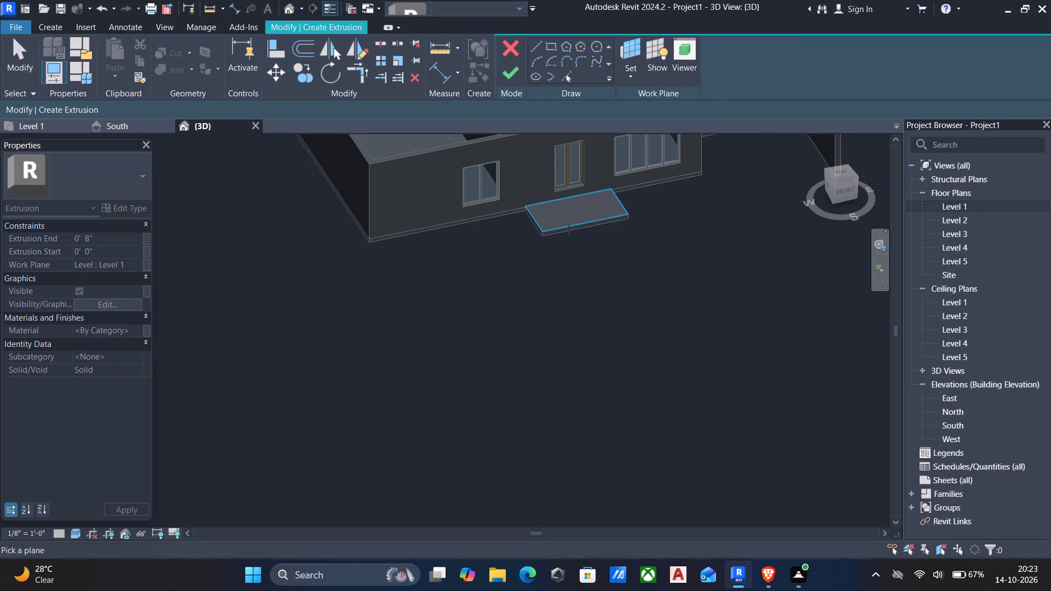
pyautogui.click(567, 226)
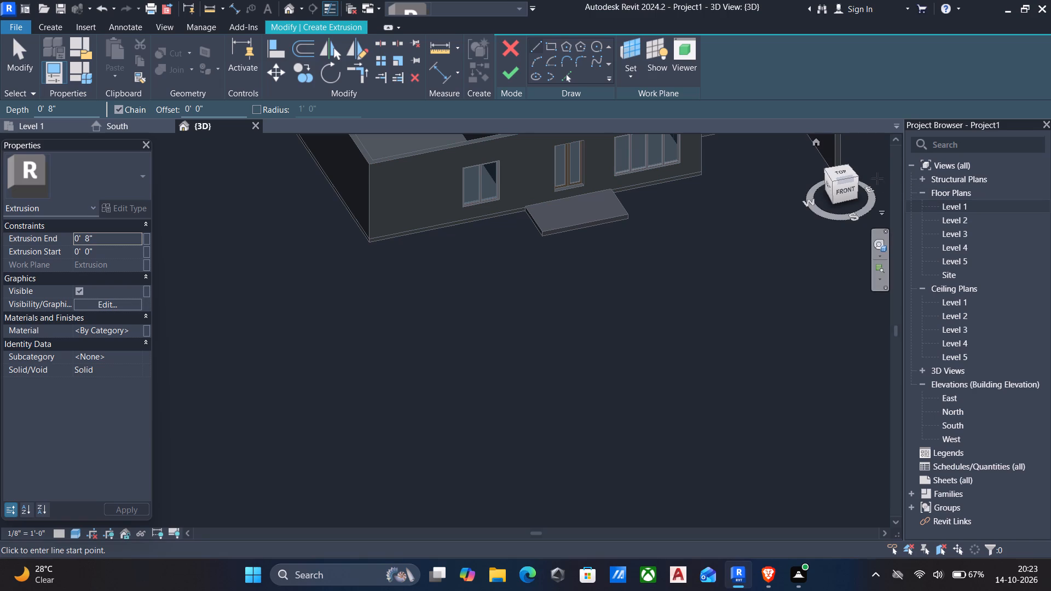
# Start a Rectangle sketch for the second extrusion, looking straight down on the entrance slab.
pyautogui.click(843, 171)
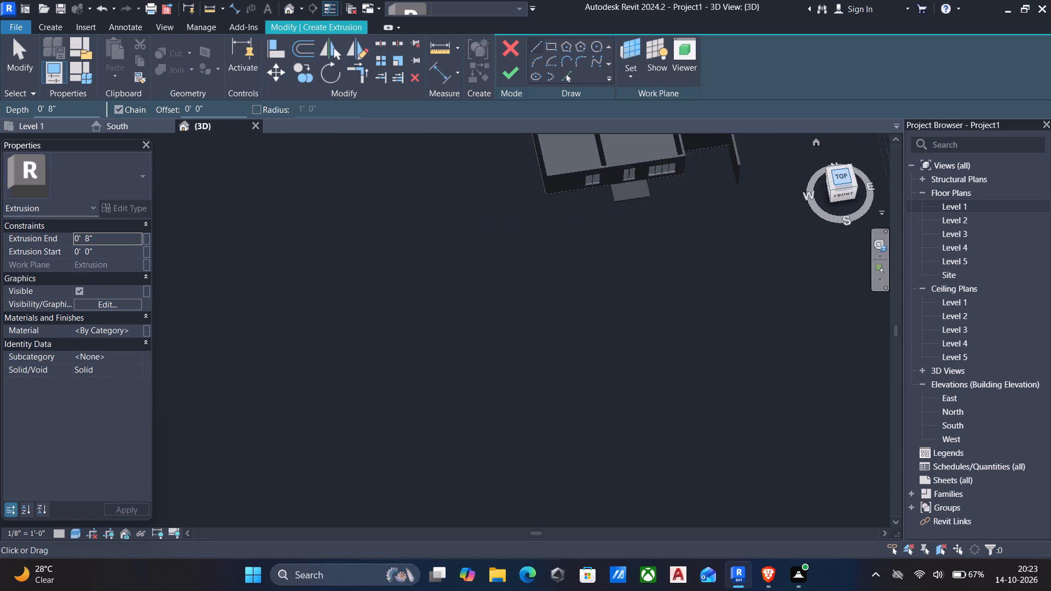
pyautogui.scroll(5, 496, 311)
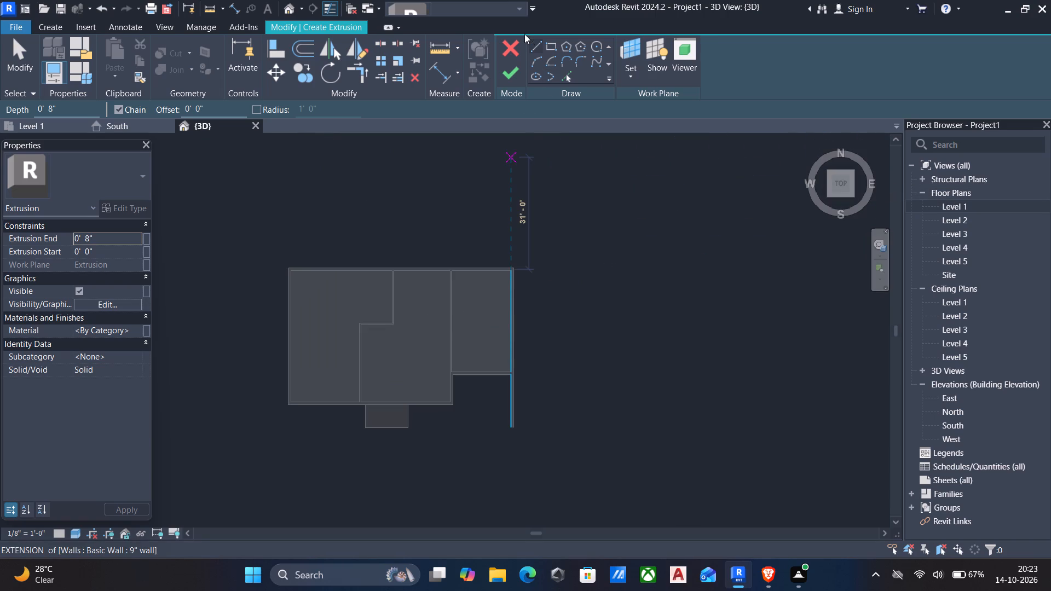
pyautogui.click(548, 45)
pyautogui.moveTo(522, 246); pyautogui.dragTo(553, 227, button='middle')
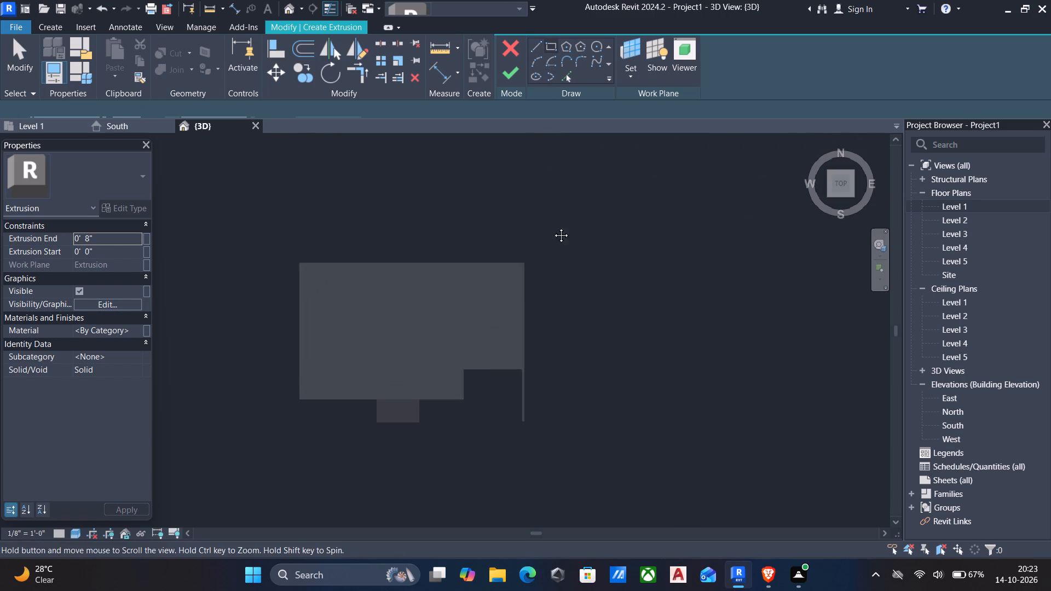
pyautogui.moveTo(553, 227); pyautogui.dragTo(572, 214, button='middle')
pyautogui.moveTo(486, 387); pyautogui.dragTo(547, 259, button='middle')
pyautogui.scroll(1, 518, 263)
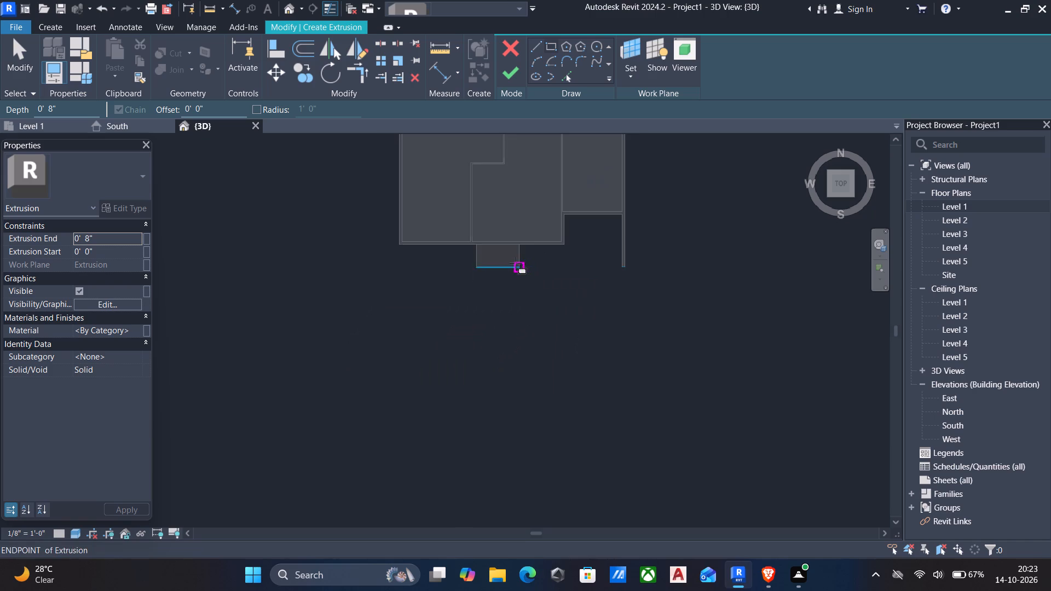
pyautogui.scroll(8, 516, 263)
pyautogui.scroll(4, 461, 239)
pyautogui.scroll(1, 384, 201)
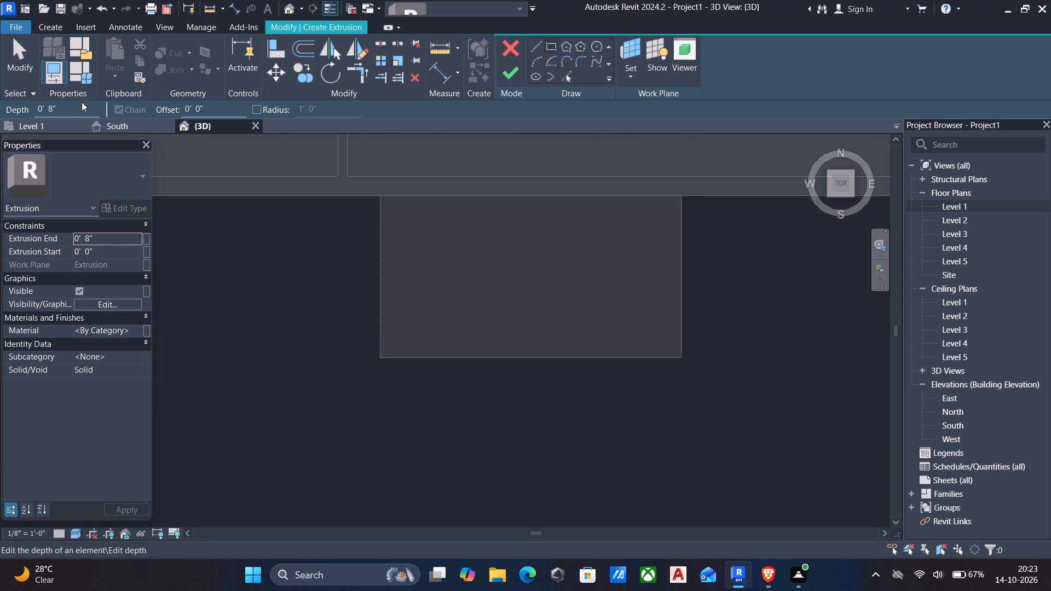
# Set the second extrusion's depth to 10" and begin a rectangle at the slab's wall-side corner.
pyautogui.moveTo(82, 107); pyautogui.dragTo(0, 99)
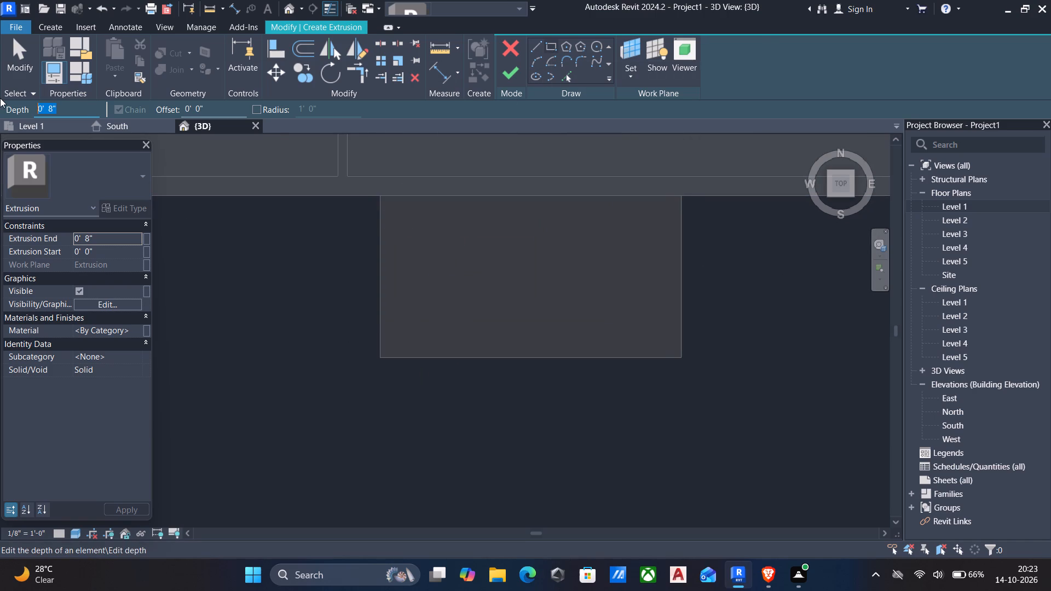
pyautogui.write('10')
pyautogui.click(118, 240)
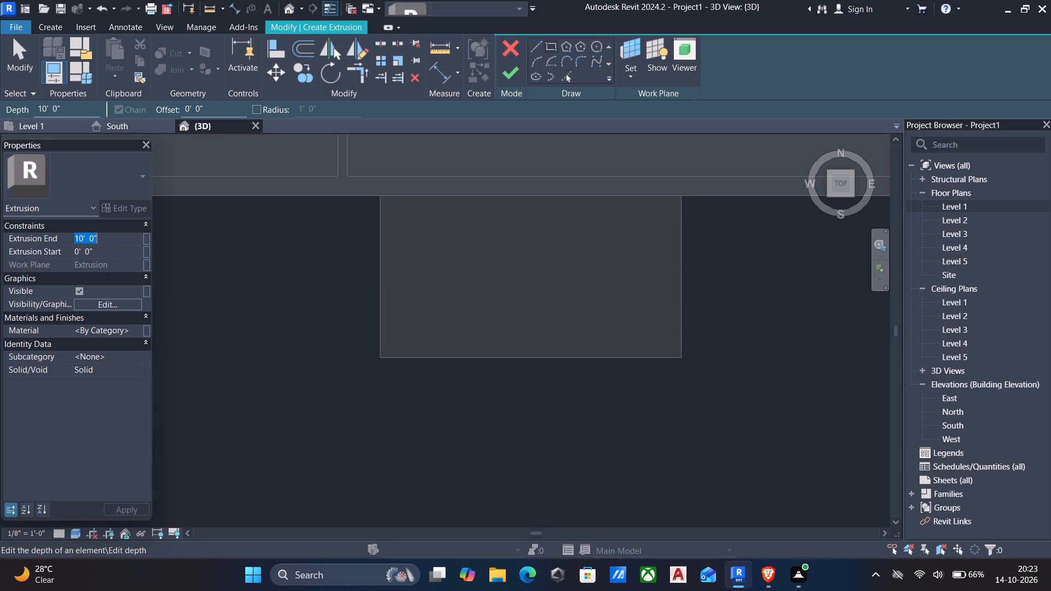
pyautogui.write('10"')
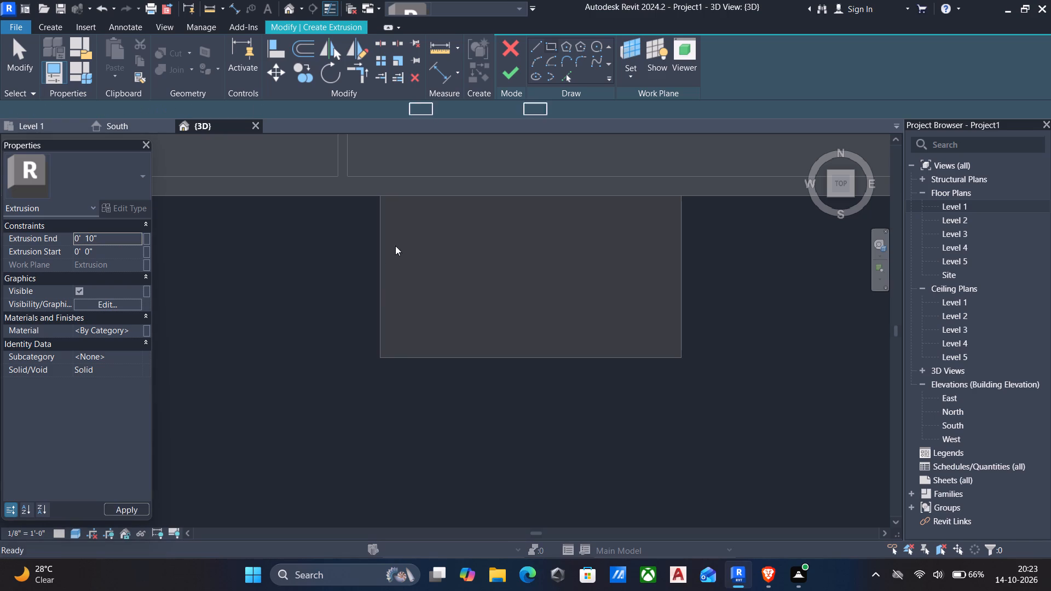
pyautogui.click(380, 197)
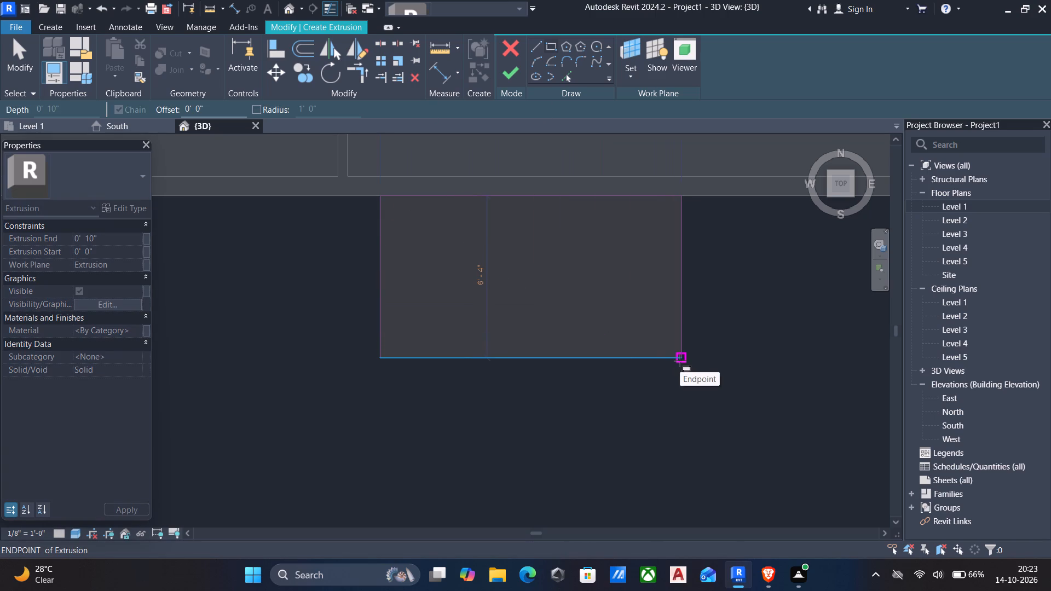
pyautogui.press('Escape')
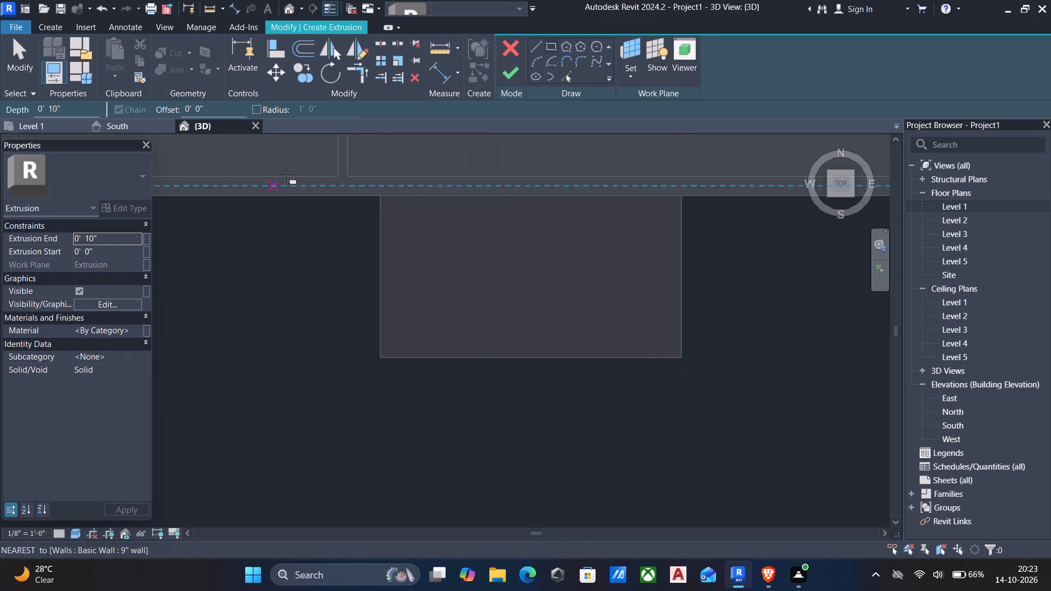
# Set the offset to 10" and depth to 8", and sketch a rectangle inset from the entrance slab's corners.
pyautogui.moveTo(222, 103); pyautogui.dragTo(87, 102)
pyautogui.write('10"')
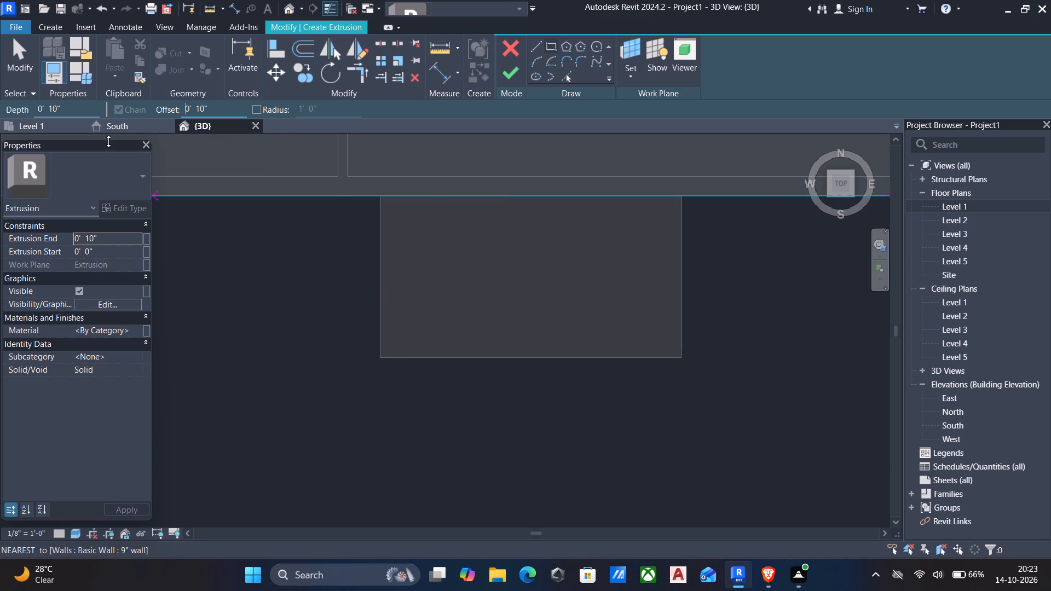
pyautogui.click(94, 115)
pyautogui.moveTo(80, 110); pyautogui.dragTo(0, 107)
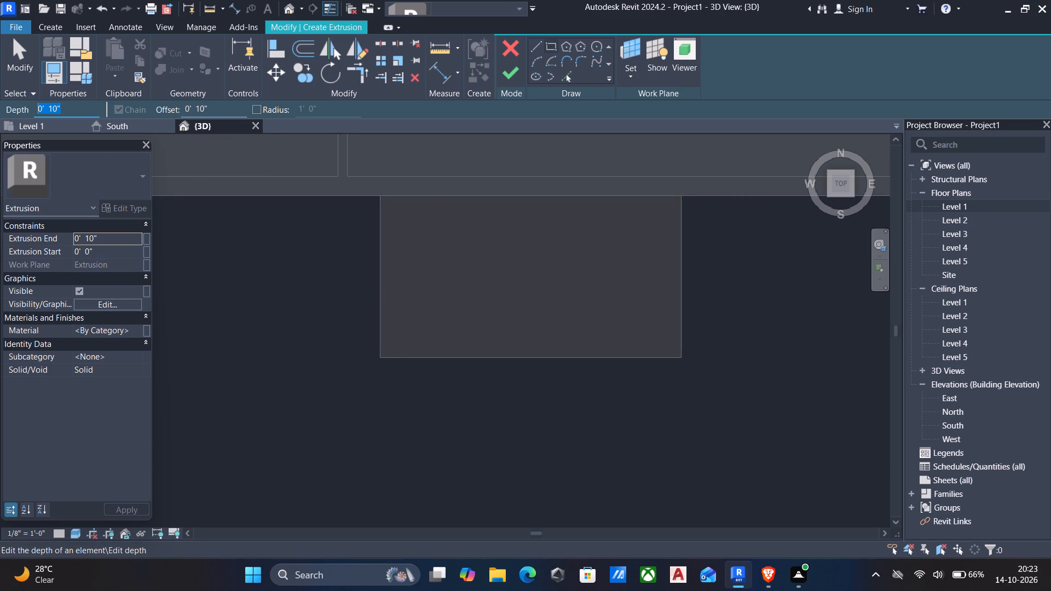
pyautogui.moveTo(0, 107); pyautogui.dragTo(0, 106)
pyautogui.write('8"')
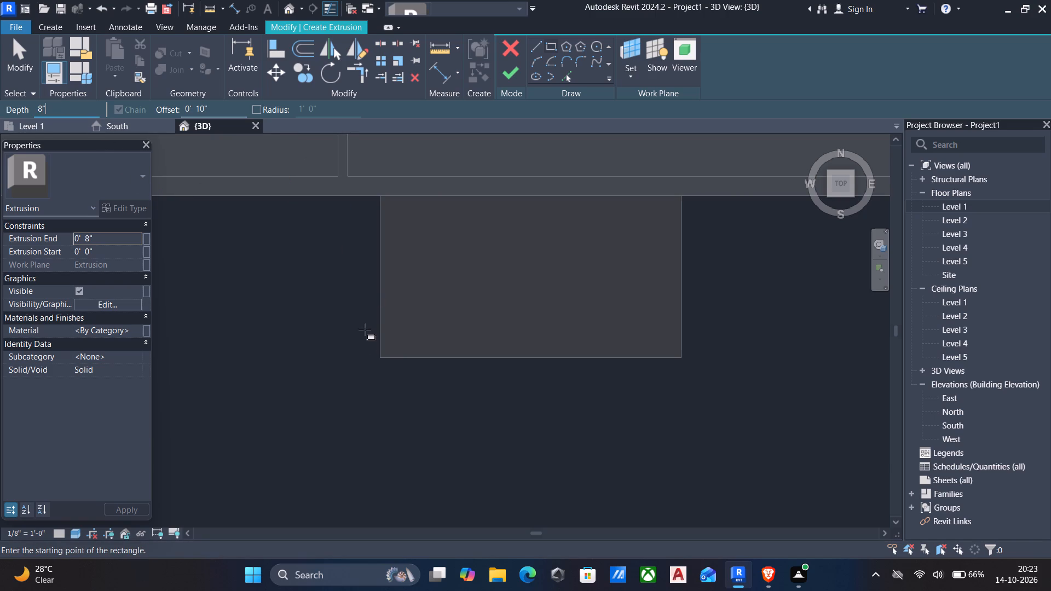
pyautogui.click(378, 361)
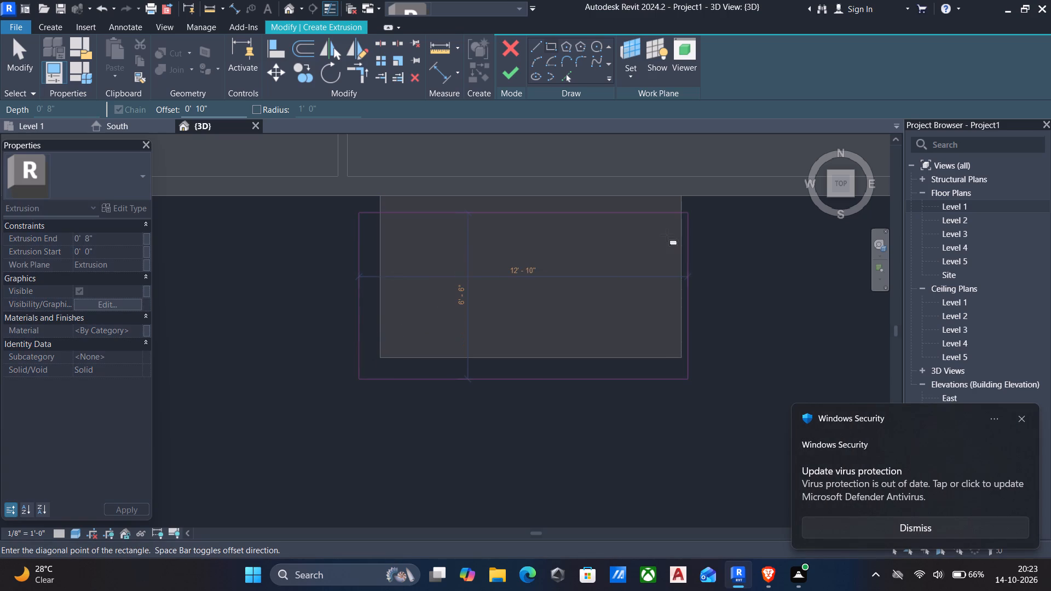
pyautogui.press('space')
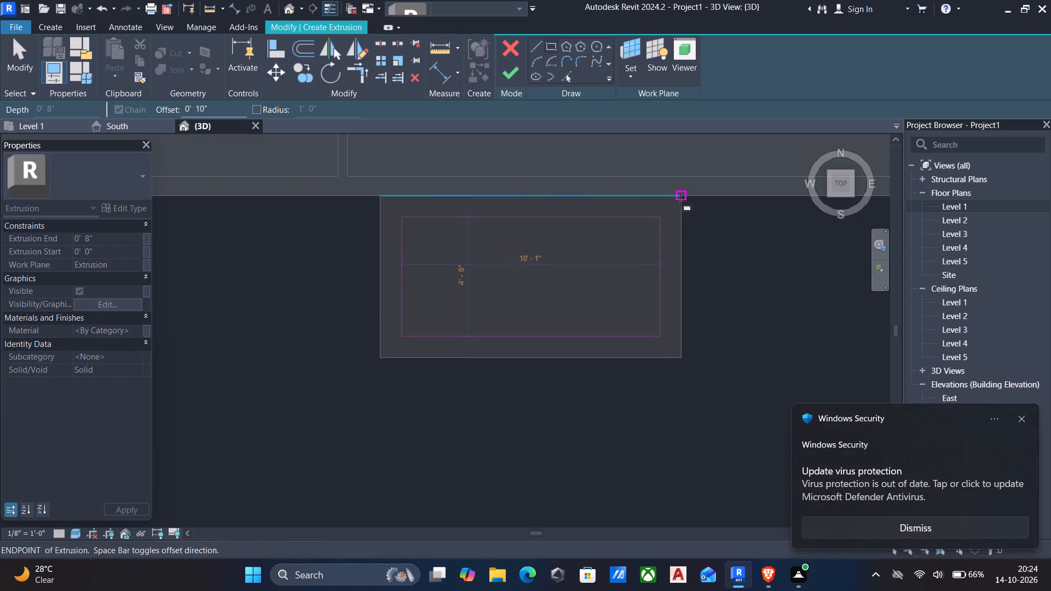
pyautogui.click(680, 200)
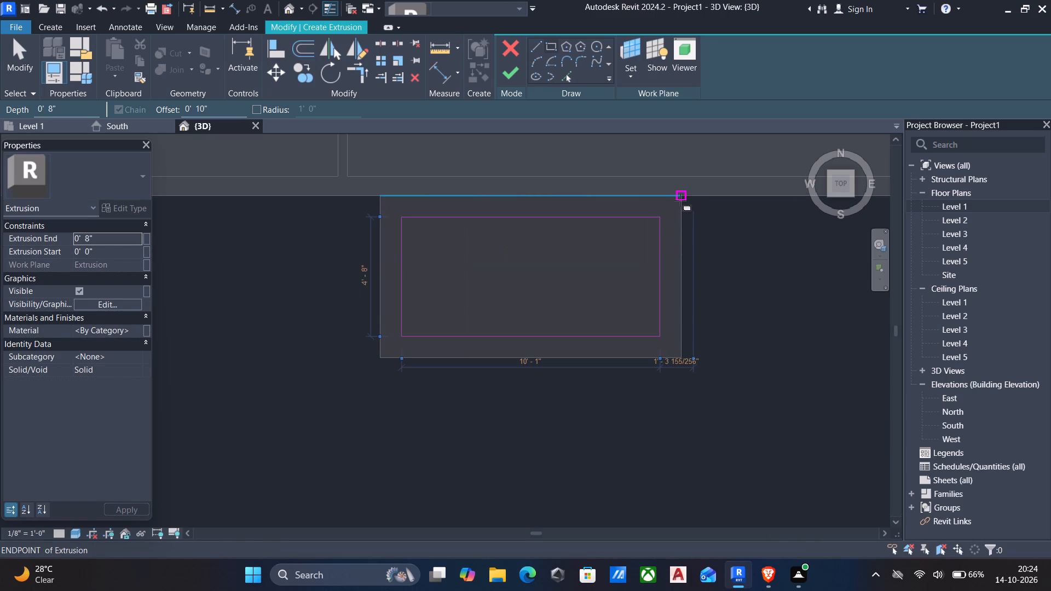
pyautogui.press('Escape')
pyautogui.press('Escape')
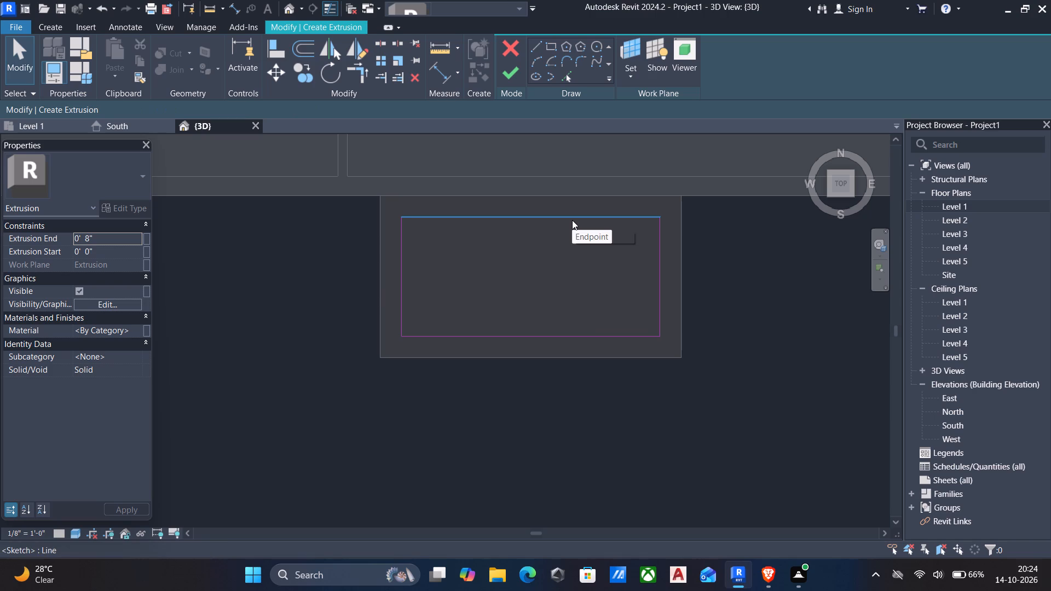
# Align the inset rectangle's wall-side edge with the slab's edge at the wall and finish the second extrusion.
pyautogui.press('a')
pyautogui.press('l')
pyautogui.click(565, 193)
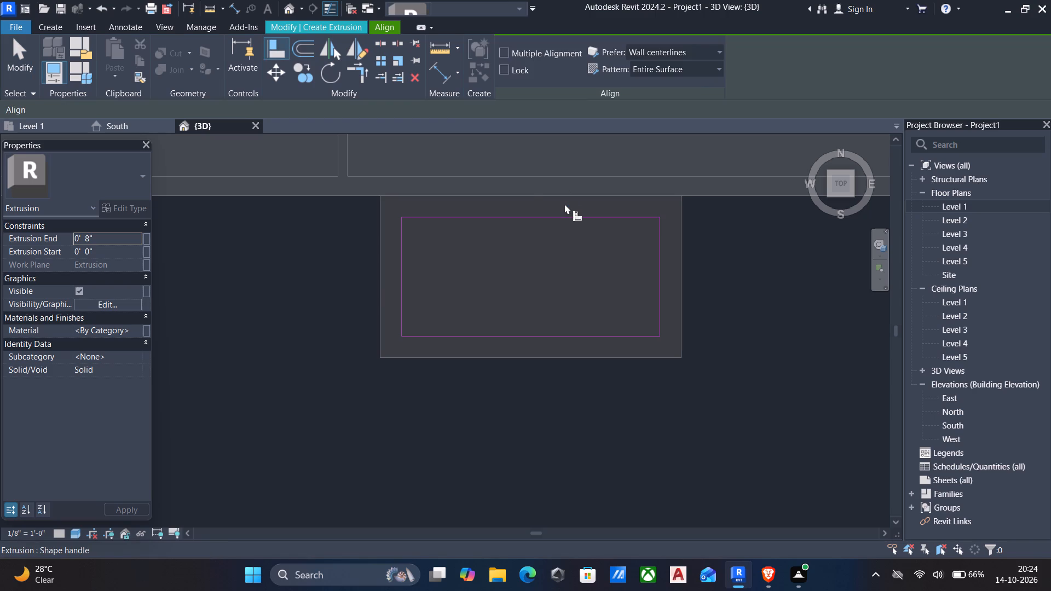
pyautogui.click(561, 217)
pyautogui.press('Escape')
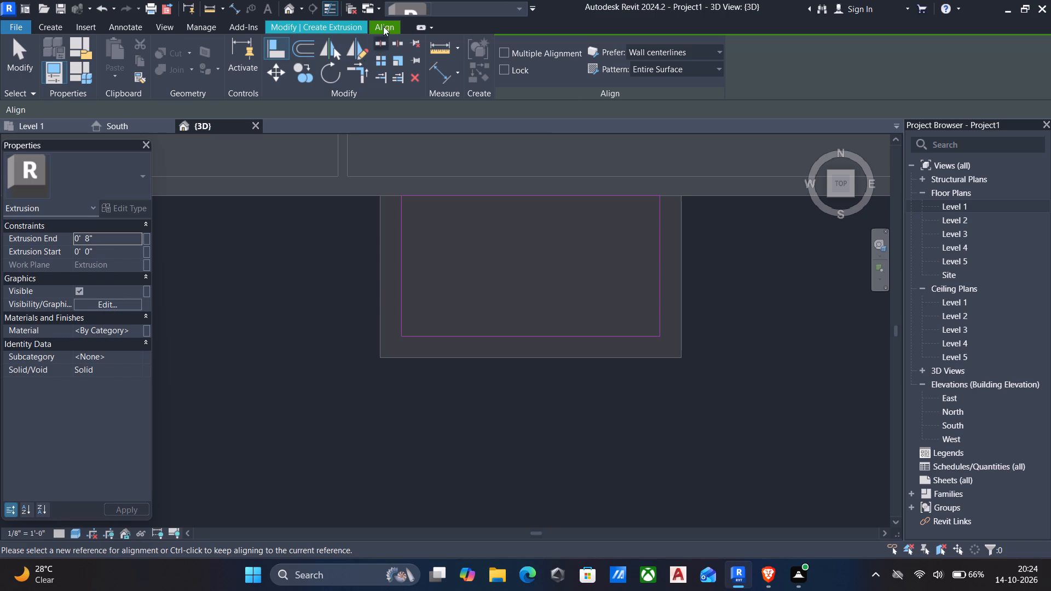
pyautogui.click(342, 27)
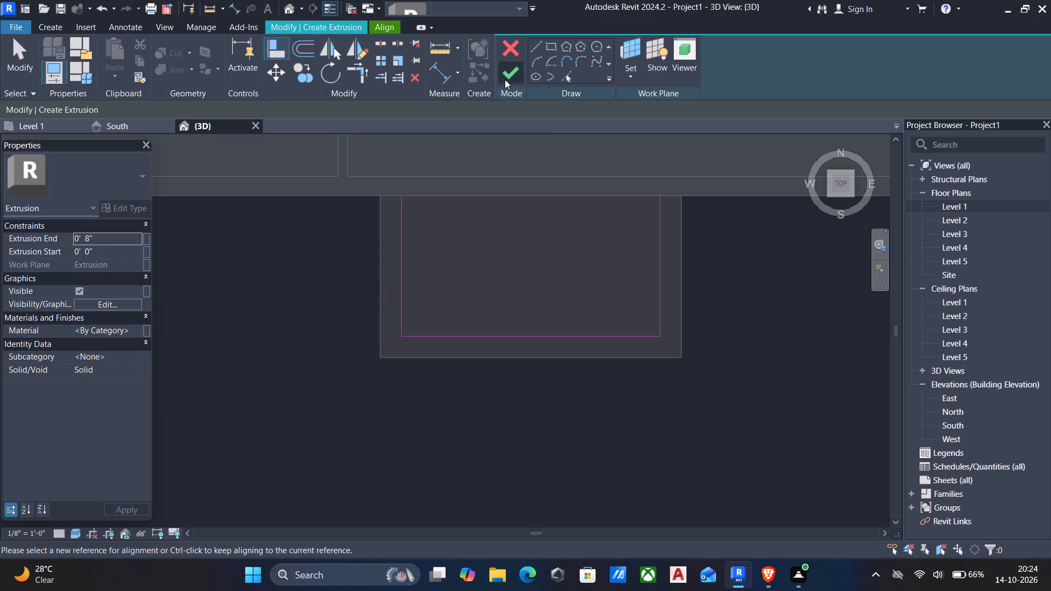
pyautogui.click(506, 78)
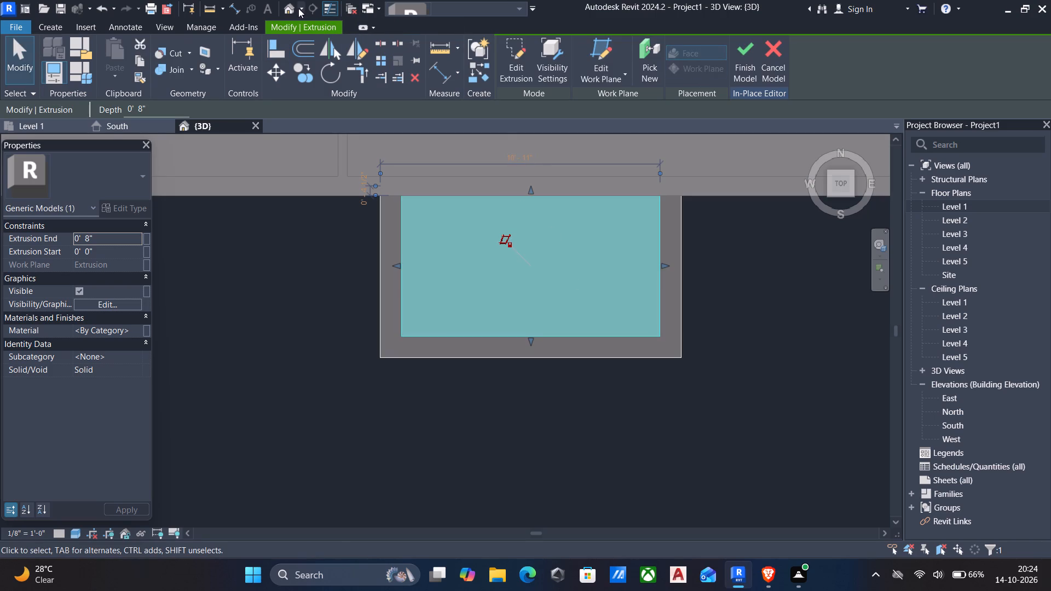
# Examine the two stacked entrance steps in an angled 3D view, including their front corner.
pyautogui.click(295, 8)
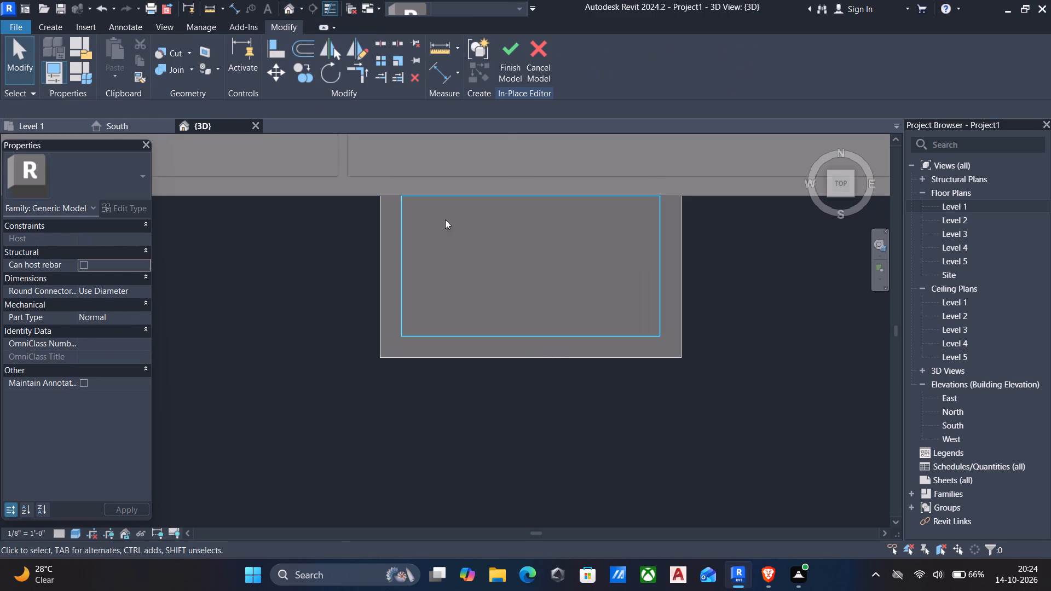
pyautogui.click(828, 197)
pyautogui.scroll(6, 397, 412)
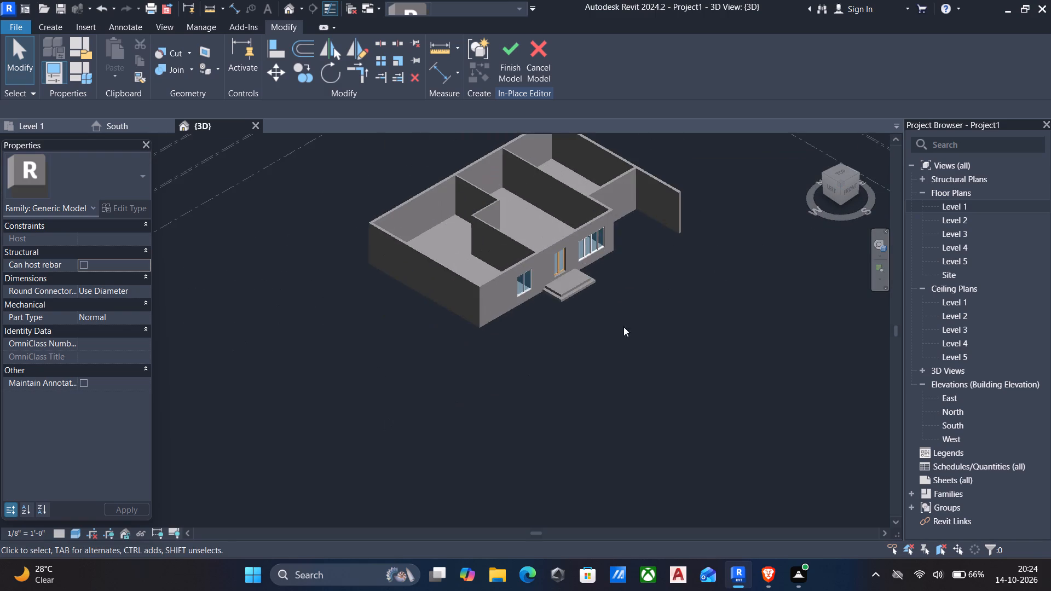
pyautogui.scroll(6, 648, 306)
pyautogui.scroll(6, 550, 254)
pyautogui.scroll(6, 345, 224)
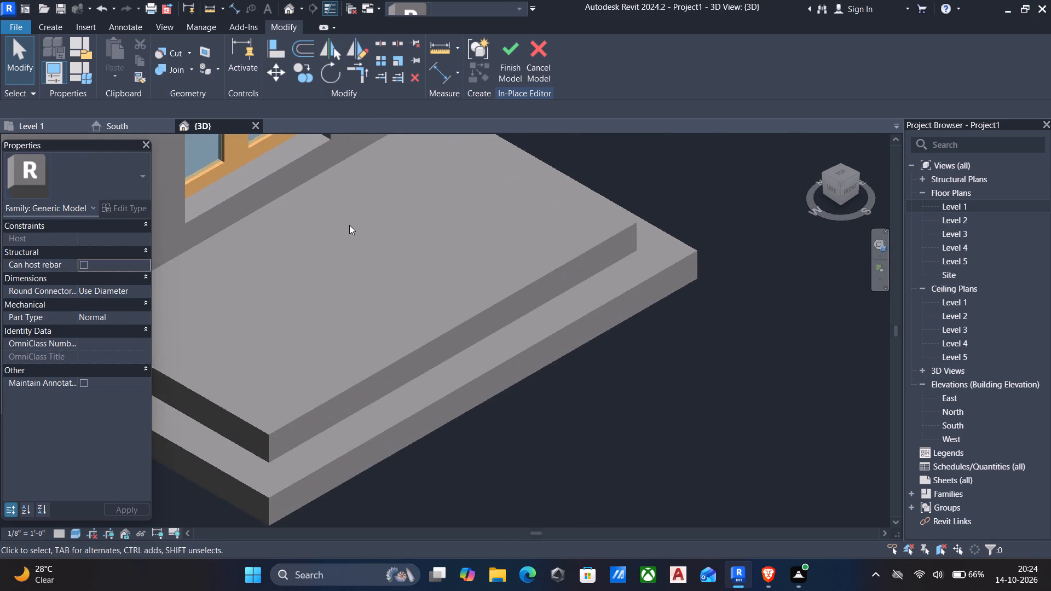
pyautogui.moveTo(350, 227); pyautogui.dragTo(515, 271, button='middle')
pyautogui.scroll(-4, 522, 271)
pyautogui.scroll(2, 534, 351)
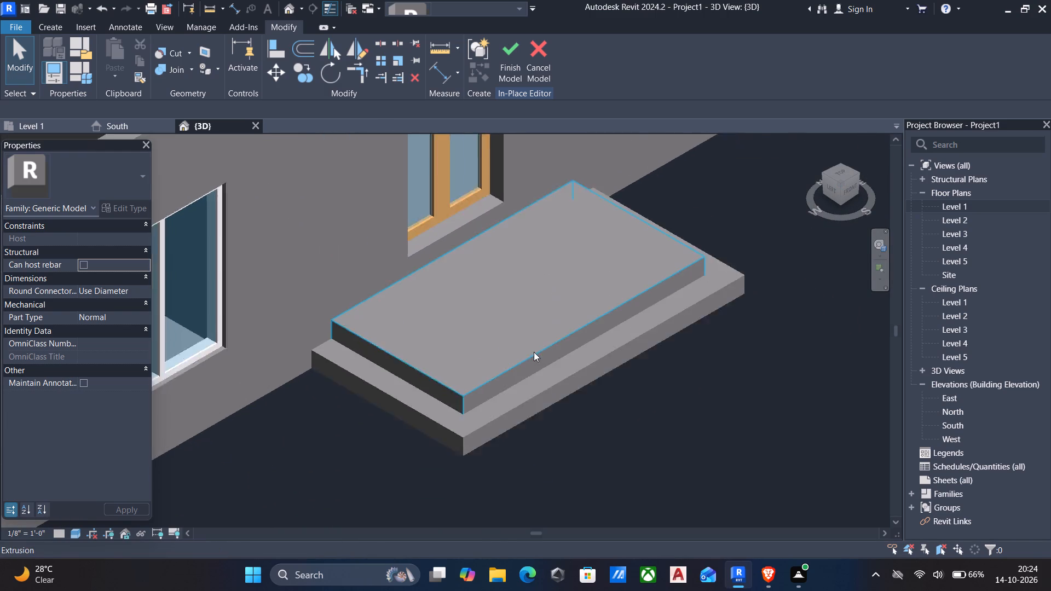
pyautogui.scroll(3, 534, 352)
pyautogui.moveTo(519, 393); pyautogui.dragTo(537, 361, button='middle')
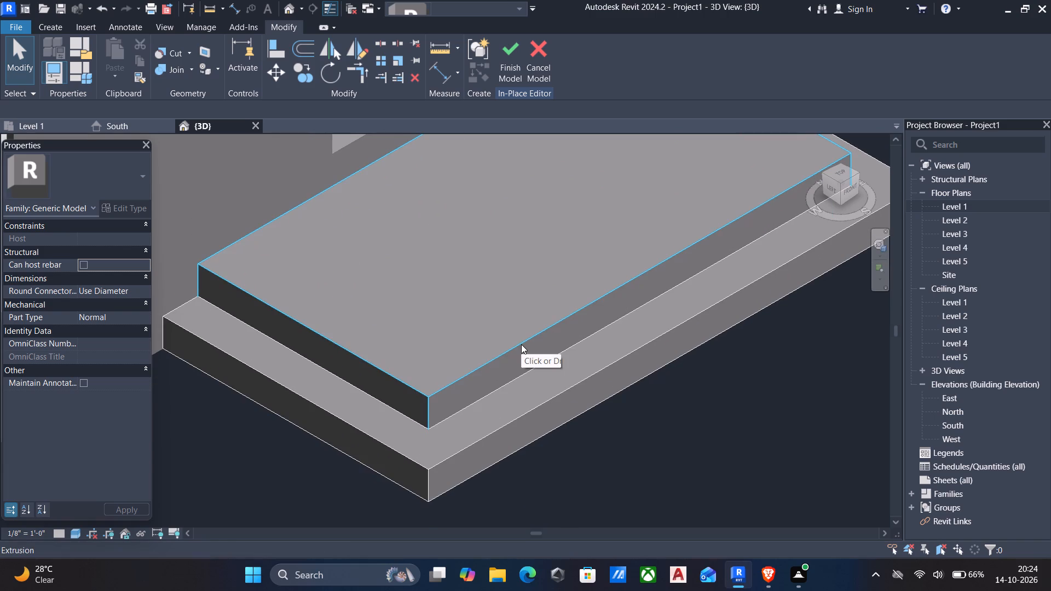
# Measure the upper step's height at its front corner and try the same measurement on the lower step.
pyautogui.write('dd')
pyautogui.scroll(5, 476, 397)
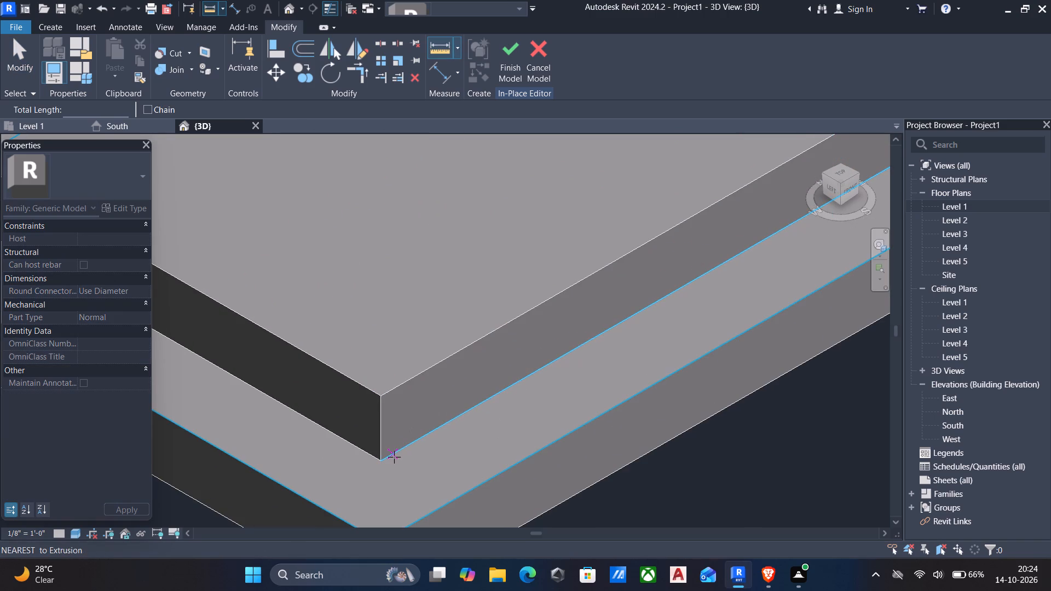
pyautogui.click(379, 458)
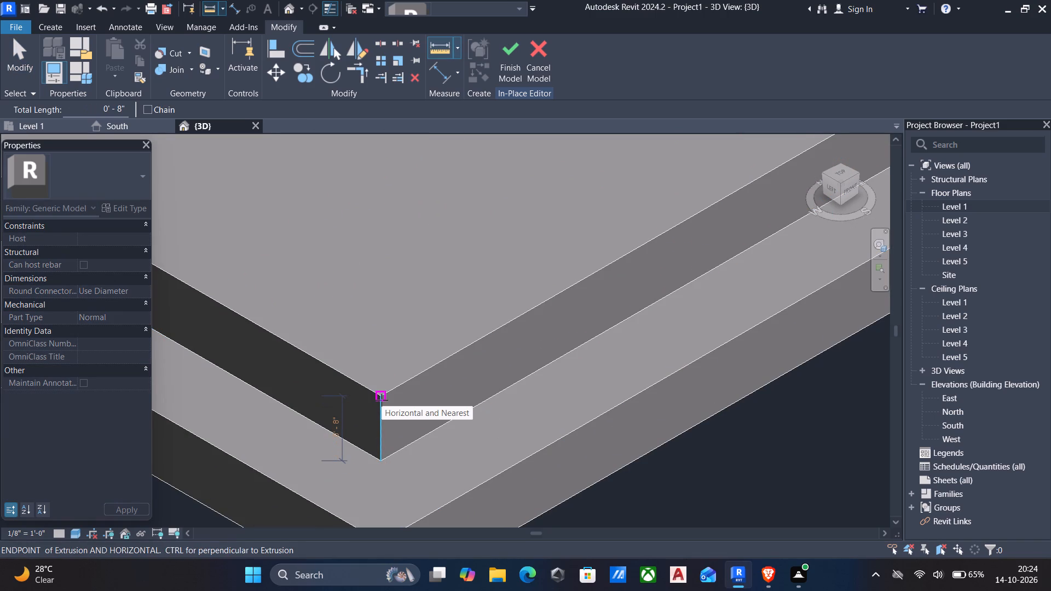
pyautogui.click(382, 400)
pyautogui.scroll(-2, 382, 400)
pyautogui.moveTo(394, 488); pyautogui.dragTo(437, 402, button='middle')
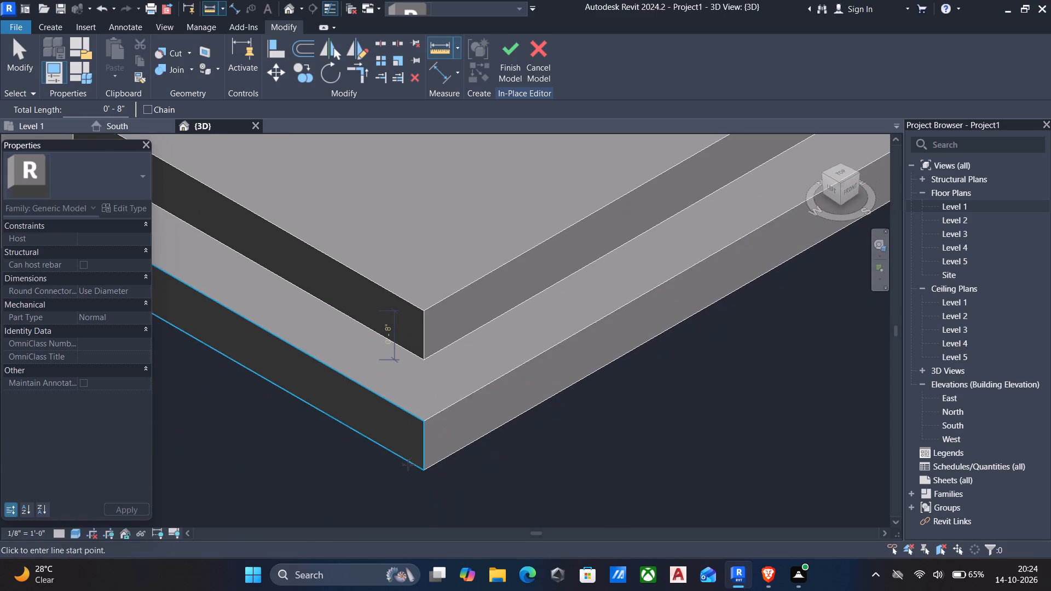
pyautogui.click(420, 471)
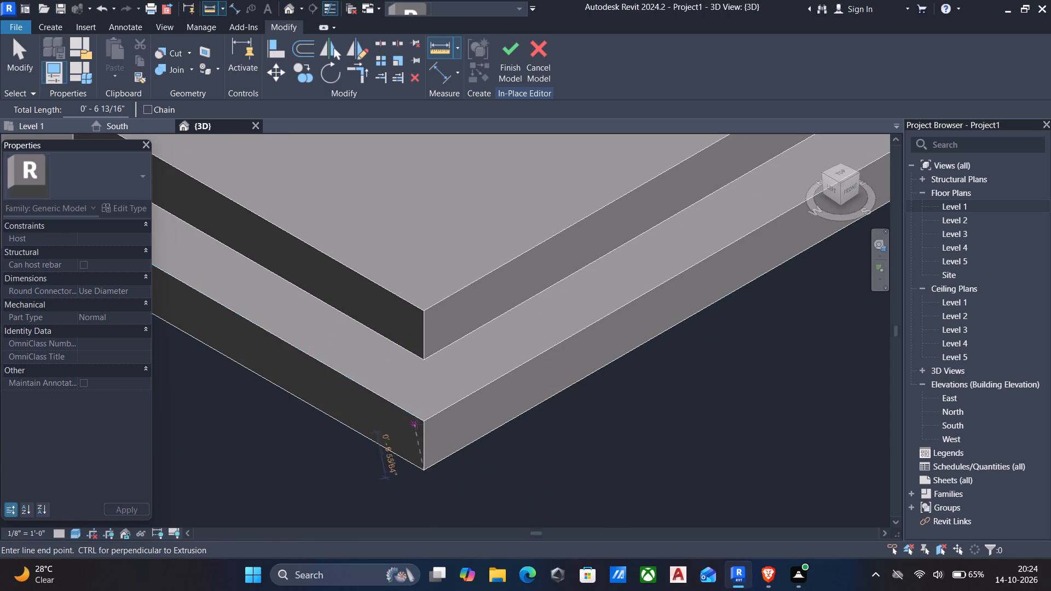
pyautogui.press('Escape')
# Start a third extrusion and set its work plane to the top face of the upper step.
pyautogui.scroll(-6, 431, 432)
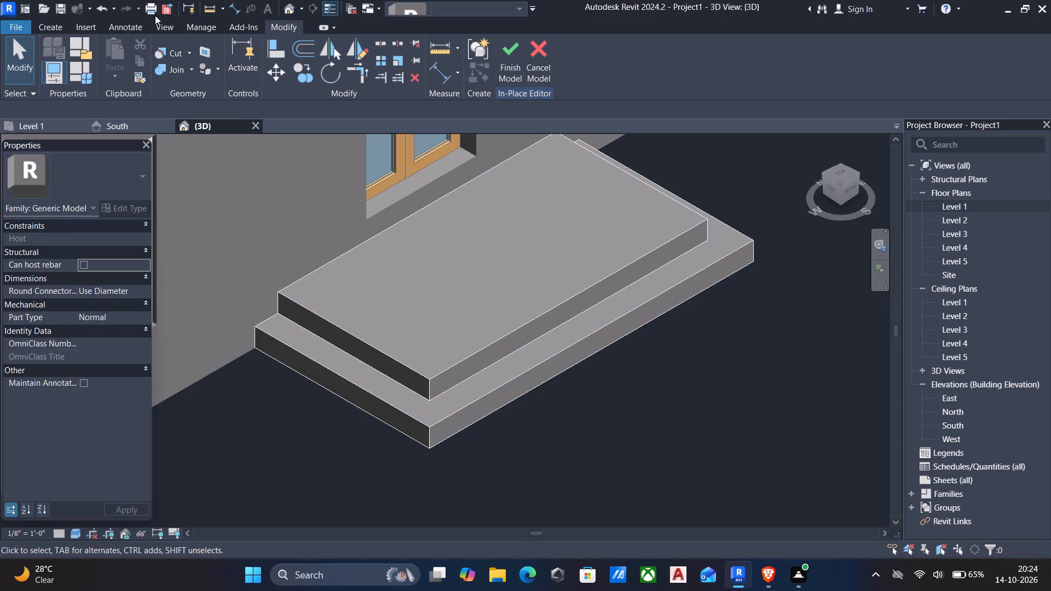
pyautogui.click(49, 28)
pyautogui.click(121, 44)
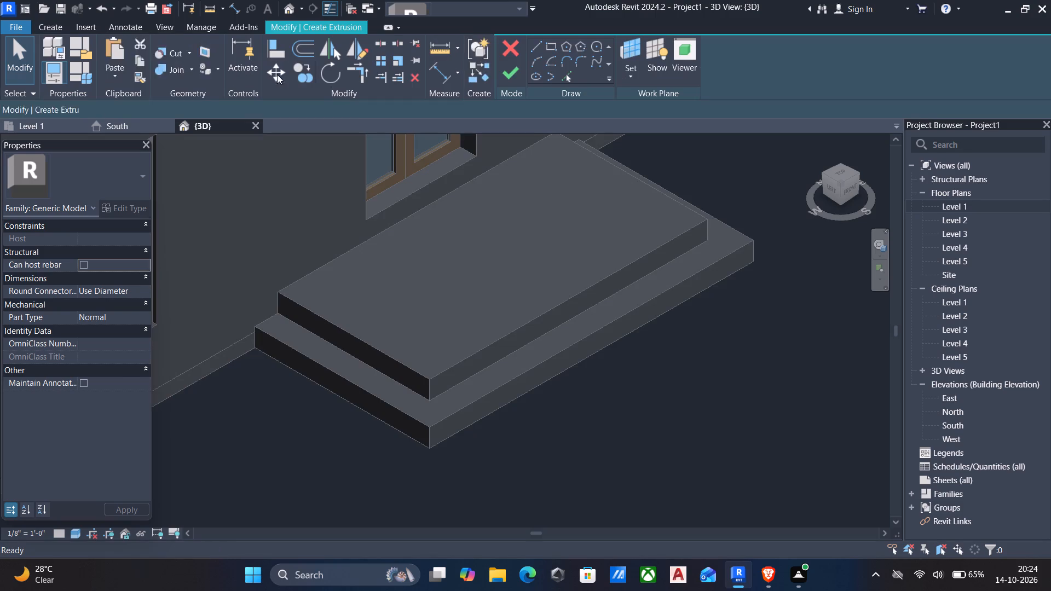
pyautogui.click(629, 80)
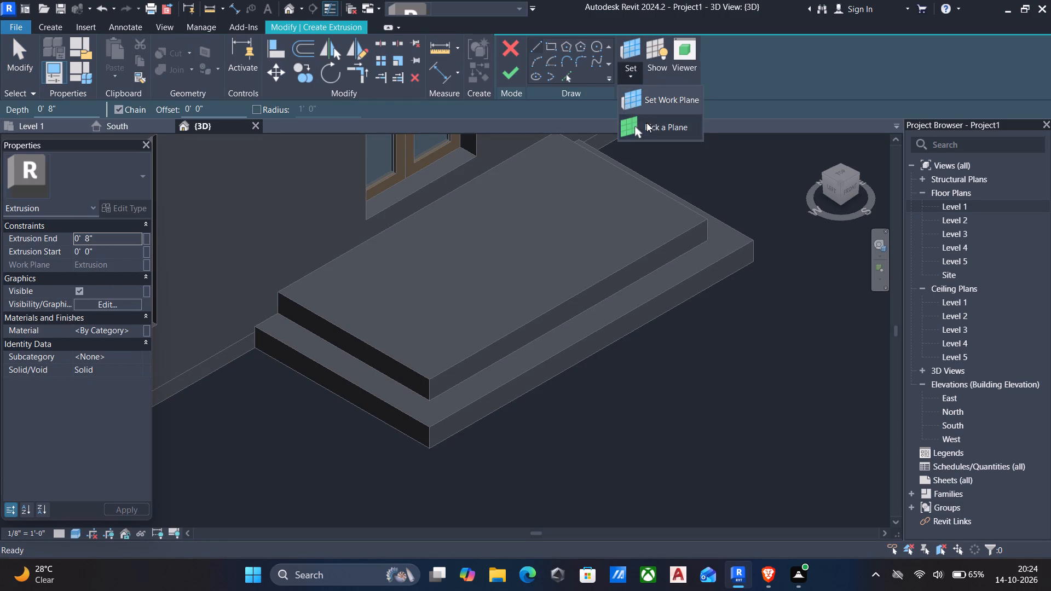
pyautogui.click(646, 123)
pyautogui.click(438, 369)
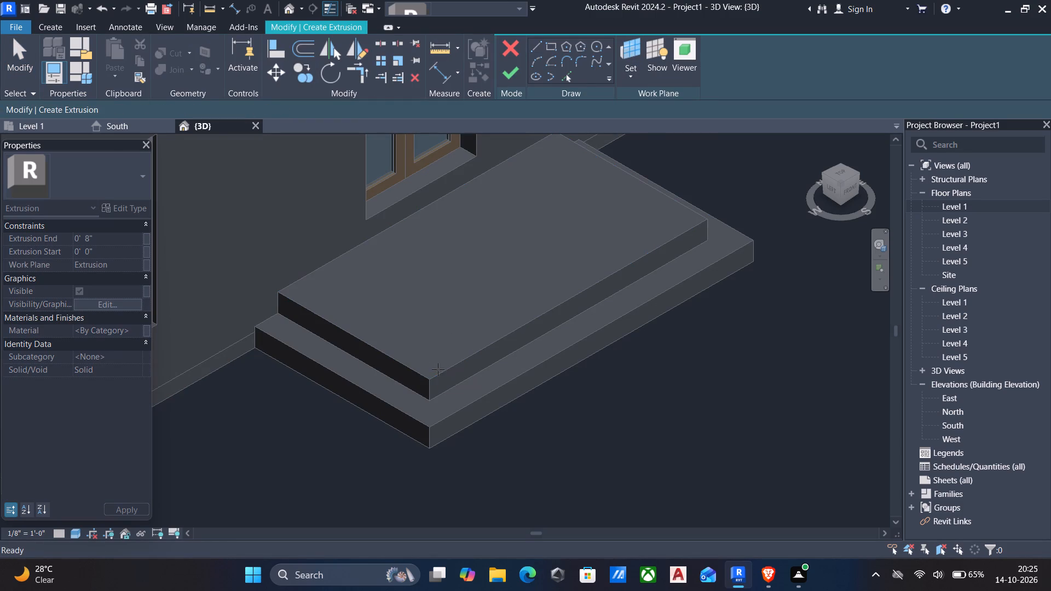
# Sketch a rectangle inset 10" on the upper step's top face, from its front corner to the opposite wall-side corner.
pyautogui.click(553, 47)
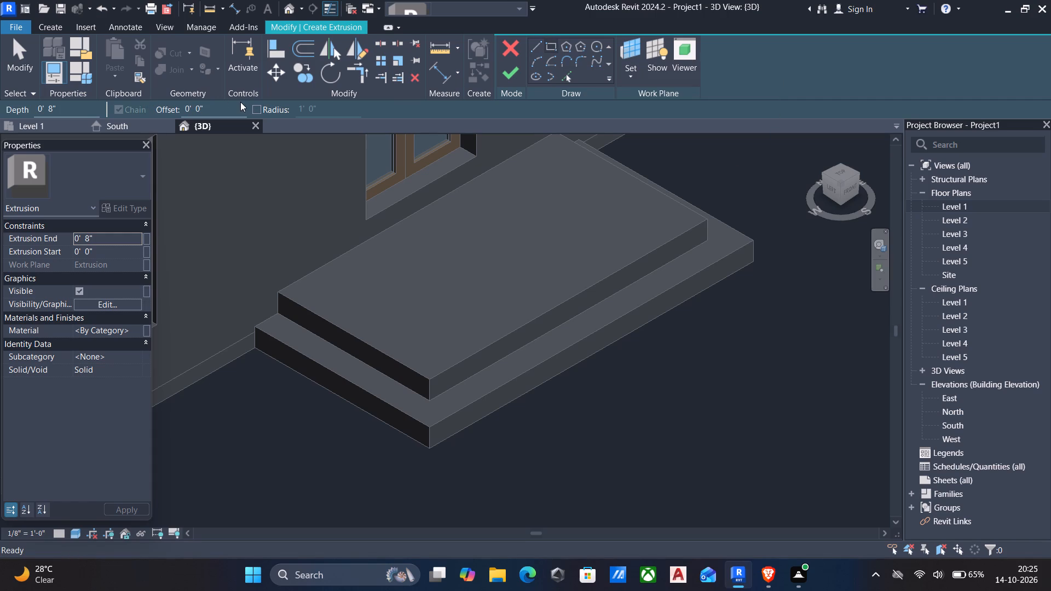
pyautogui.click(240, 102)
pyautogui.moveTo(233, 109); pyautogui.dragTo(158, 121)
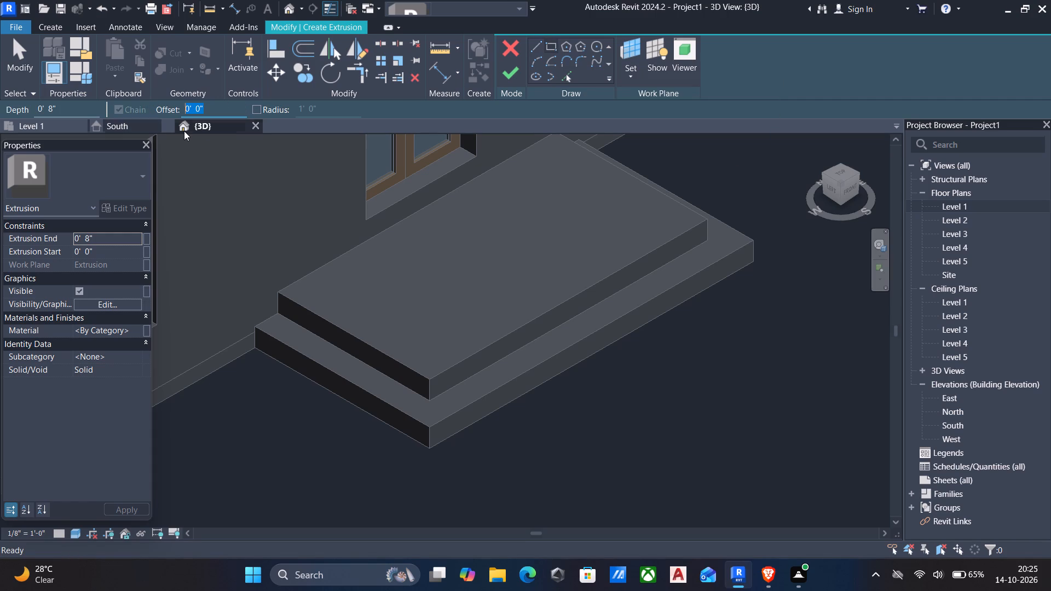
pyautogui.write('10"')
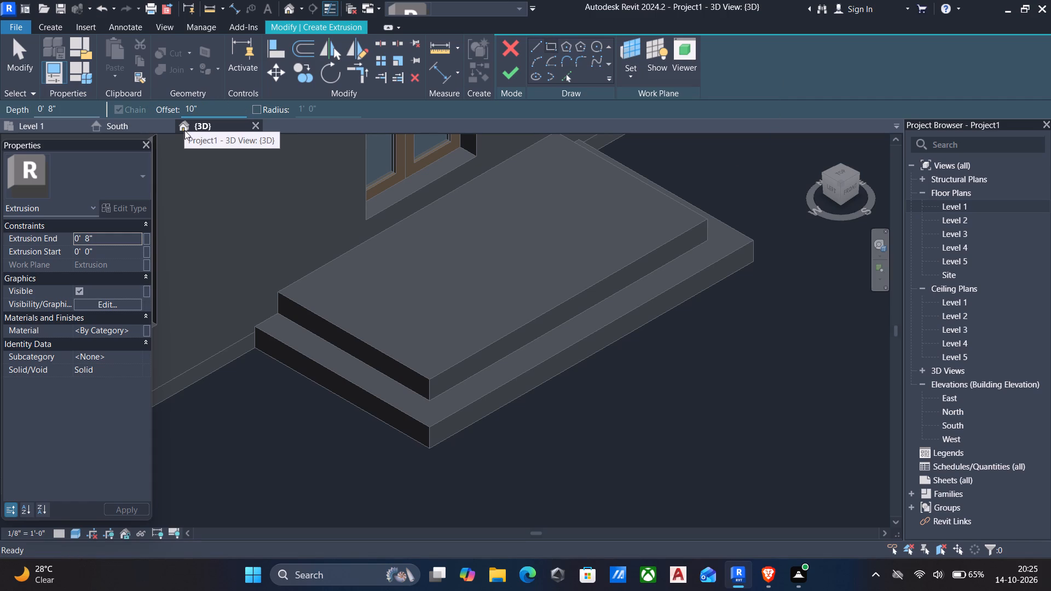
pyautogui.click(430, 382)
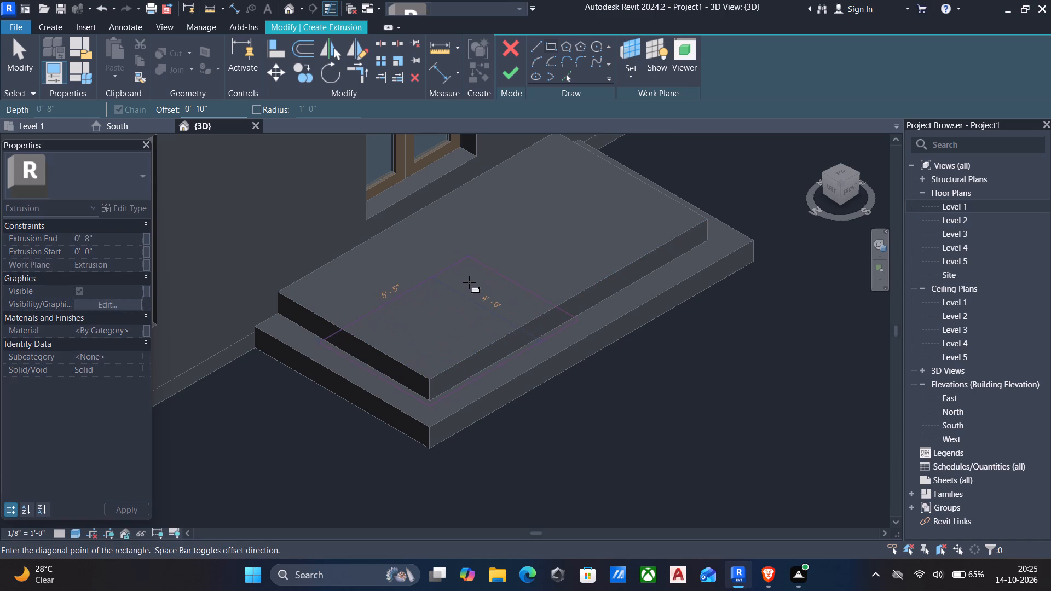
pyautogui.press('space')
pyautogui.moveTo(536, 201); pyautogui.dragTo(533, 241, button='middle')
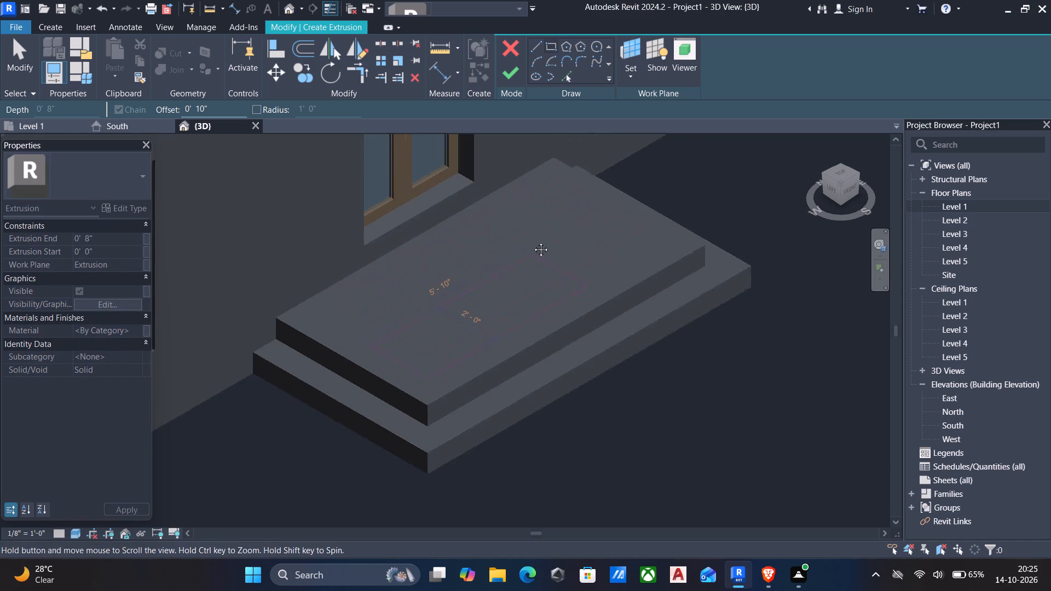
pyautogui.moveTo(533, 241); pyautogui.dragTo(530, 297, button='middle')
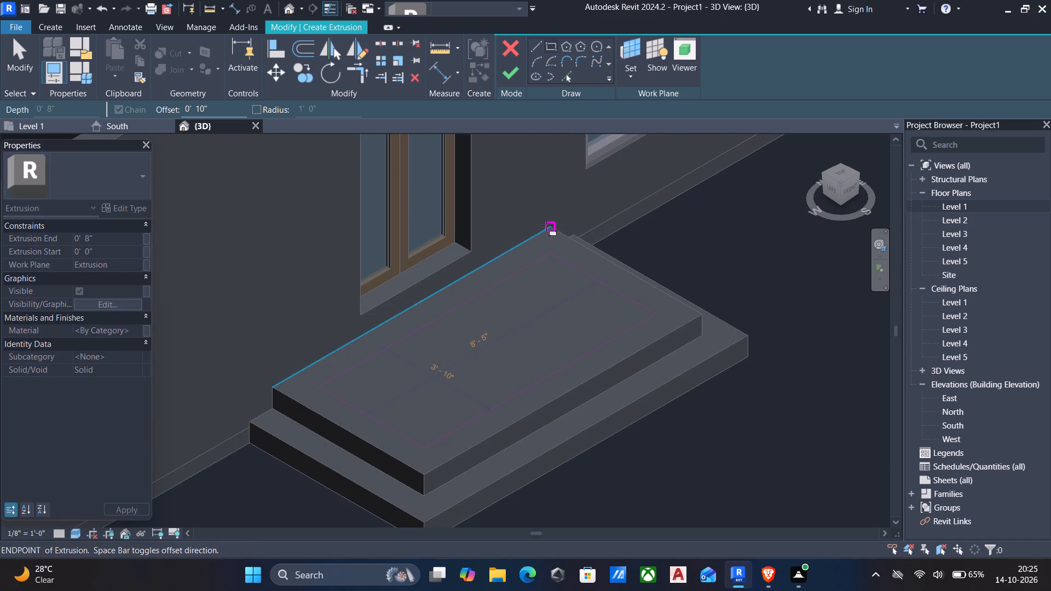
pyautogui.click(546, 225)
pyautogui.press('Escape')
pyautogui.press('Escape')
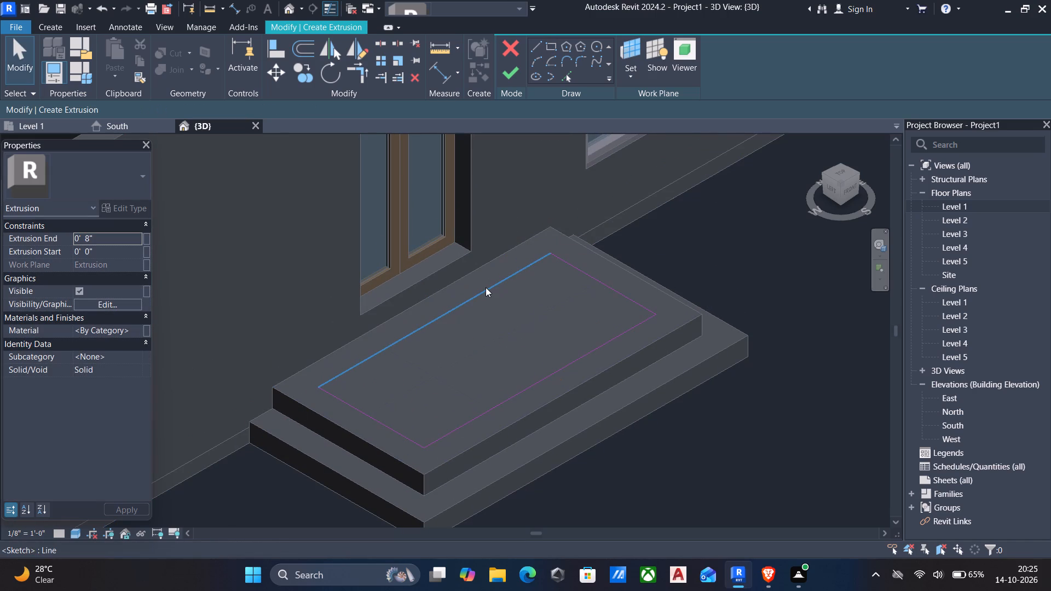
# Align the inset rectangle's wall-side edge with the outer face of the wall, working from the top view.
pyautogui.write('al')
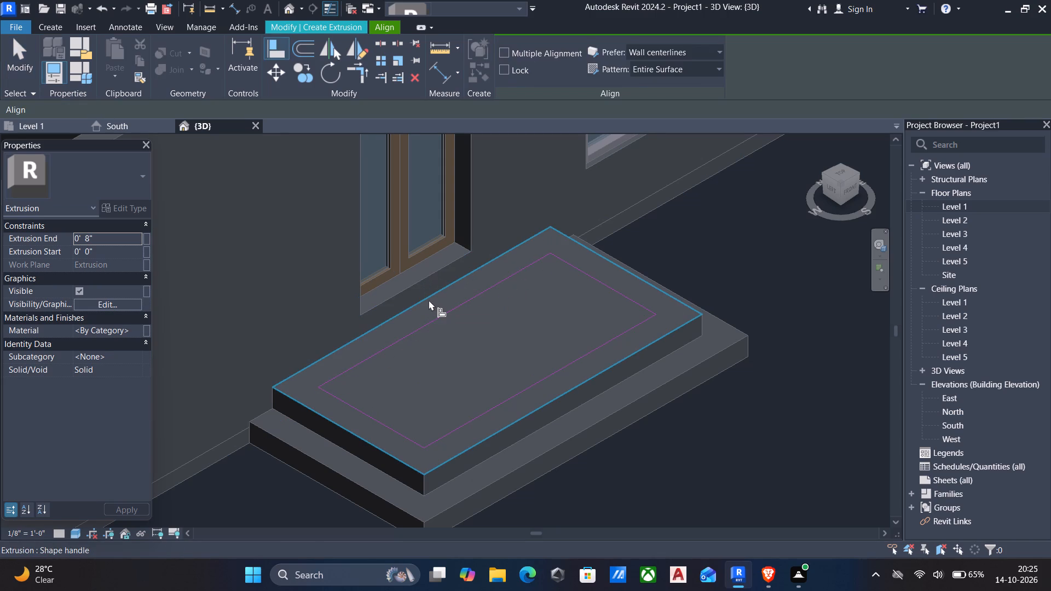
pyautogui.click(842, 171)
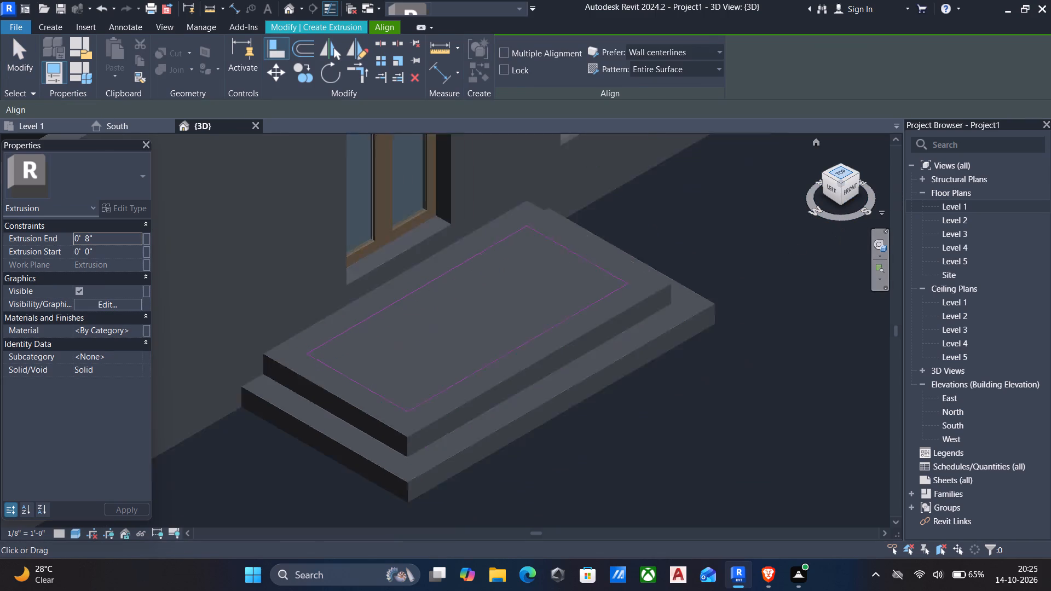
pyautogui.scroll(6, 458, 392)
pyautogui.scroll(9, 483, 231)
pyautogui.click(494, 273)
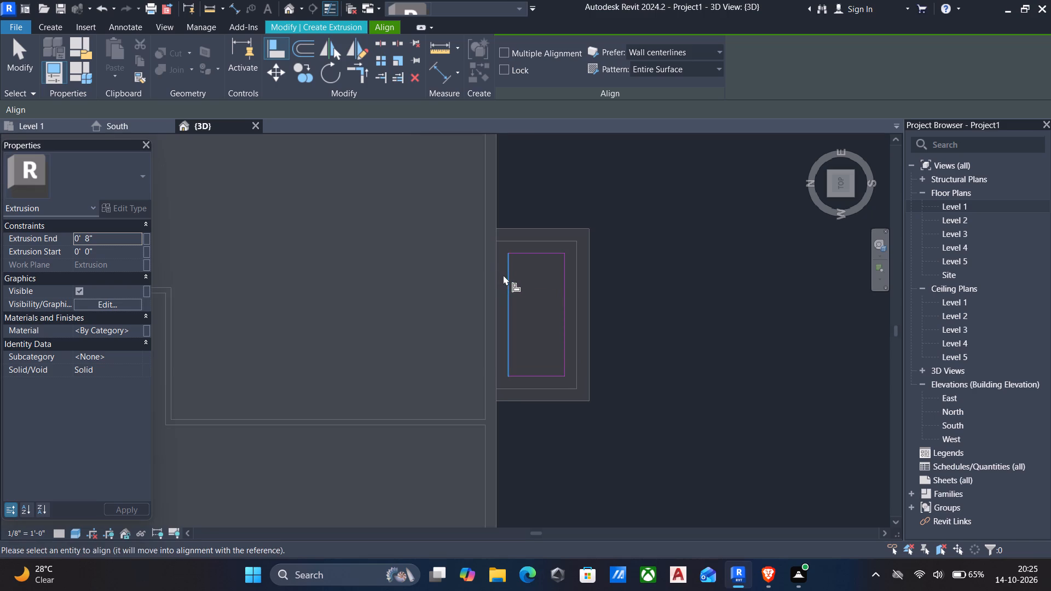
pyautogui.click(504, 276)
pyautogui.press('Escape')
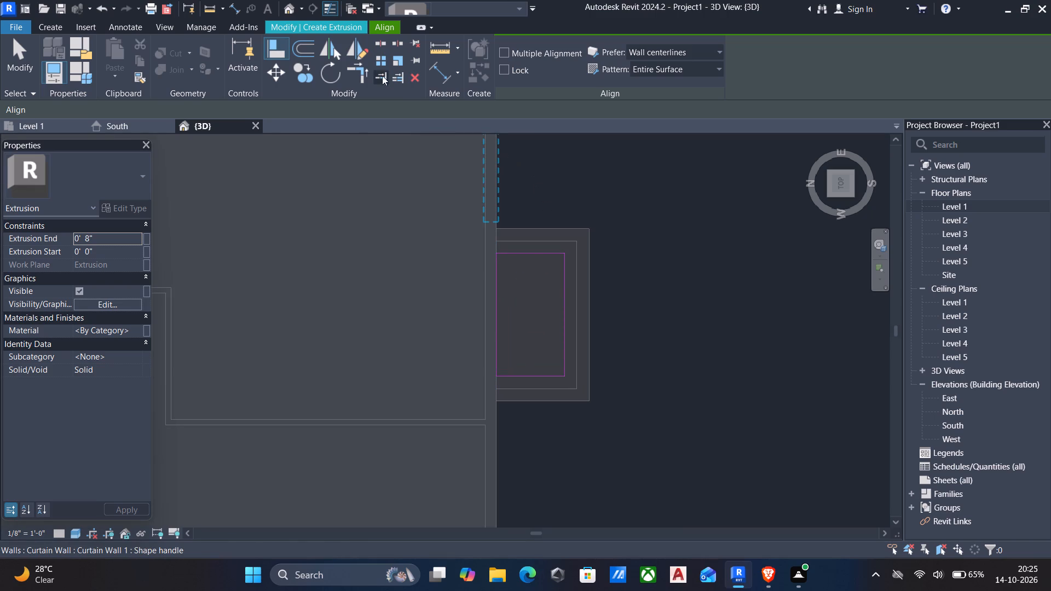
# Finish the third step's extrusion at a depth of 8".
pyautogui.click(360, 26)
pyautogui.moveTo(507, 75); pyautogui.dragTo(515, 86)
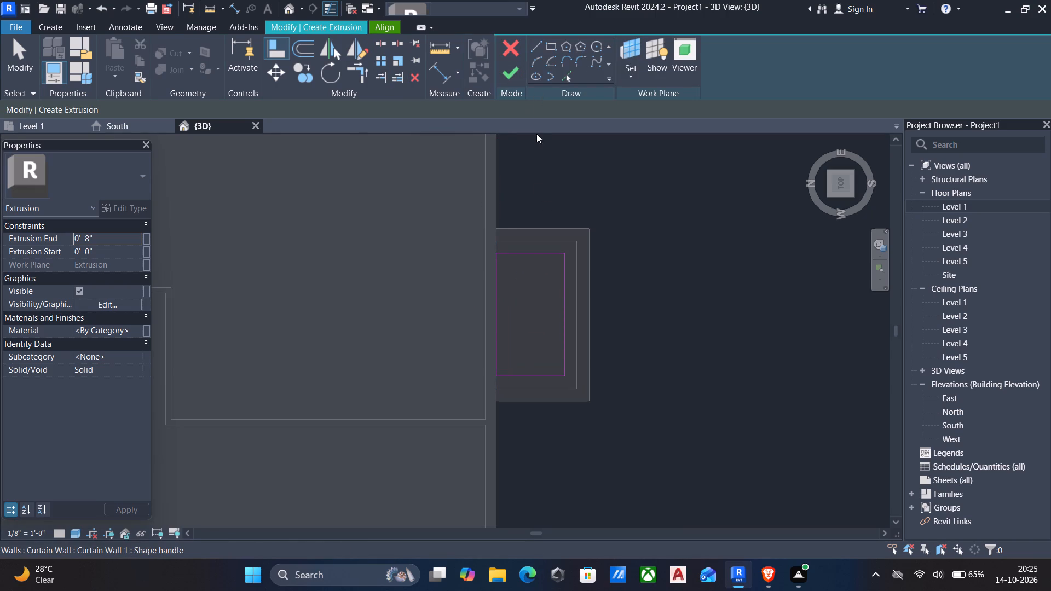
pyautogui.scroll(-4, 588, 221)
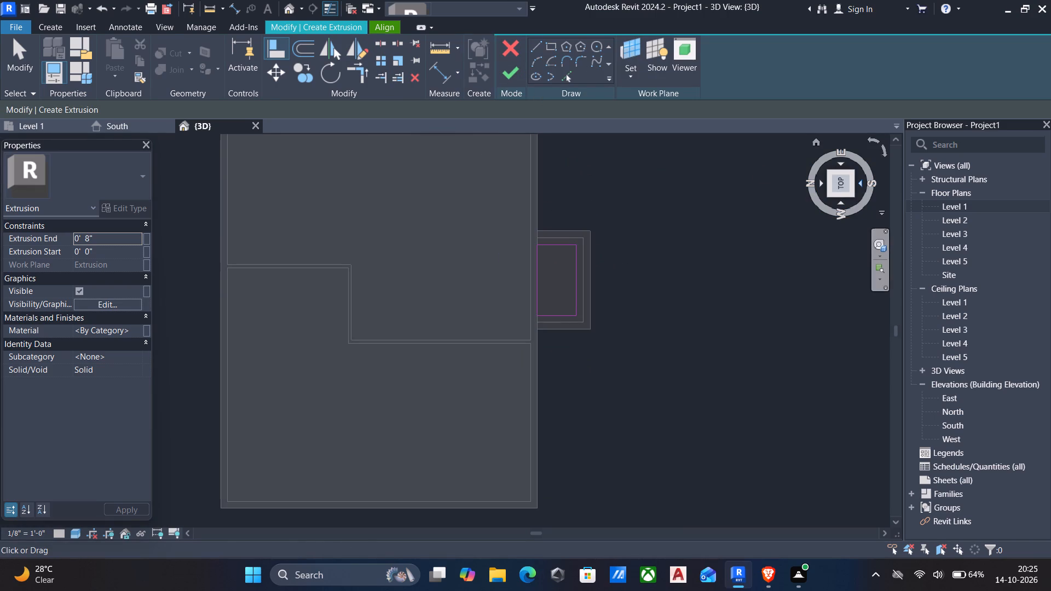
pyautogui.click(854, 173)
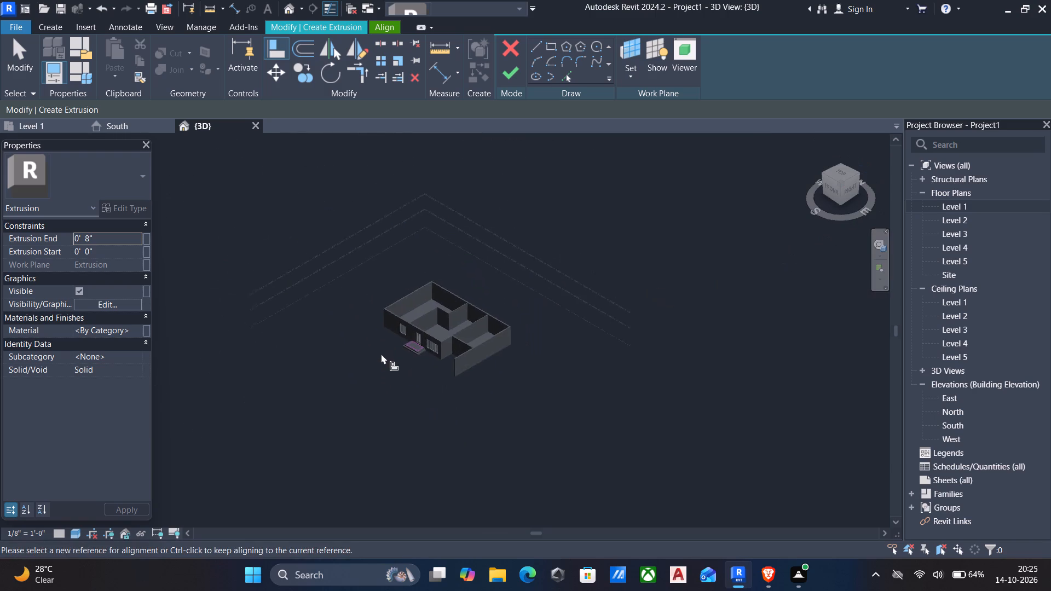
pyautogui.scroll(5, 381, 354)
pyautogui.scroll(5, 443, 317)
pyautogui.click(501, 75)
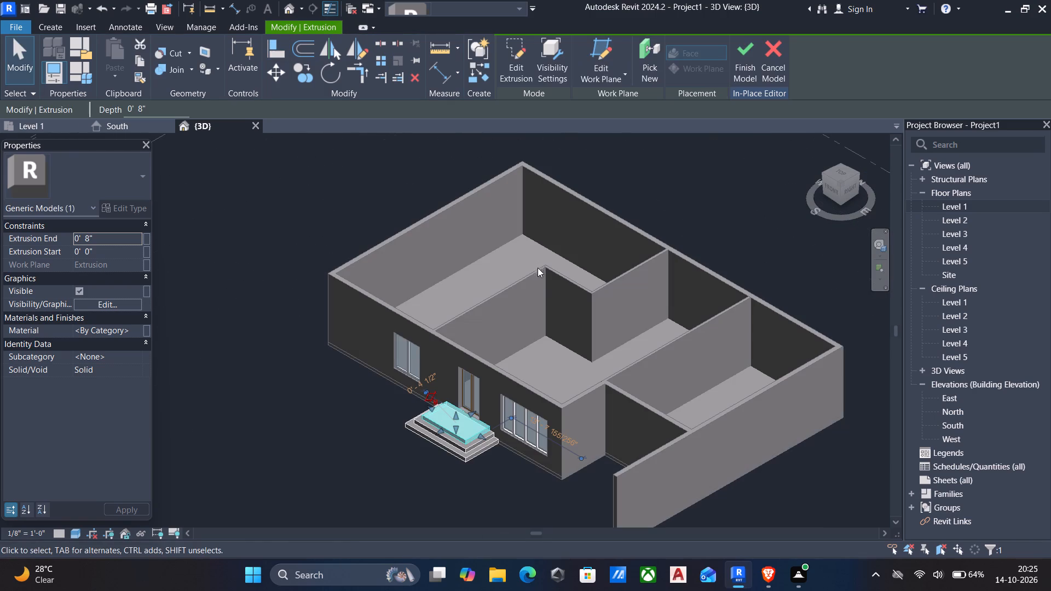
pyautogui.press('Escape')
# Examine the three stacked entrance steps and how the top one meets the glass door.
pyautogui.moveTo(535, 322); pyautogui.dragTo(608, 297, button='middle')
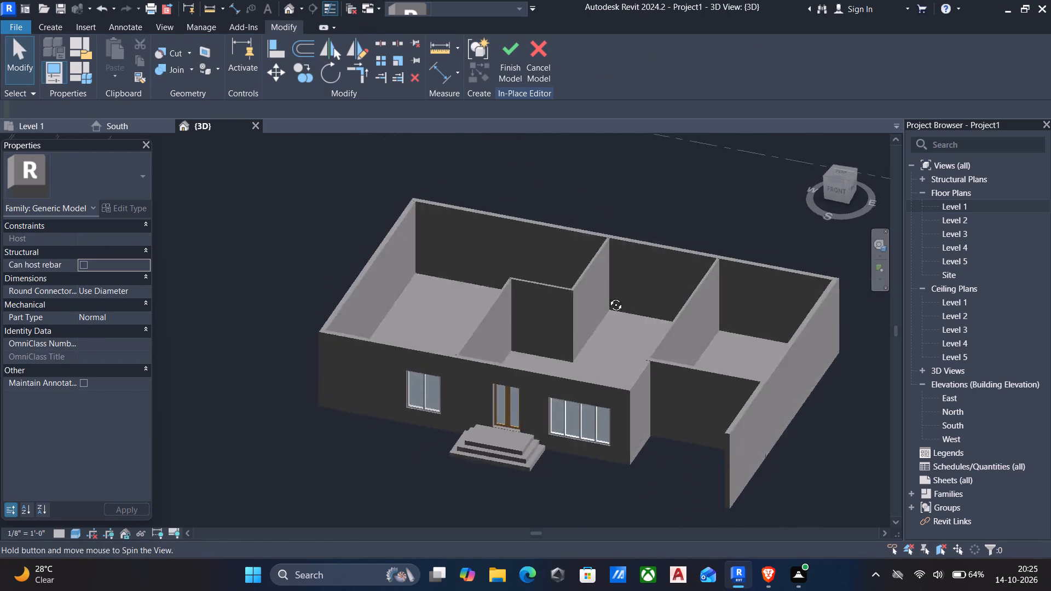
pyautogui.moveTo(608, 297); pyautogui.dragTo(675, 256, button='middle')
pyautogui.scroll(5, 655, 444)
pyautogui.scroll(6, 594, 410)
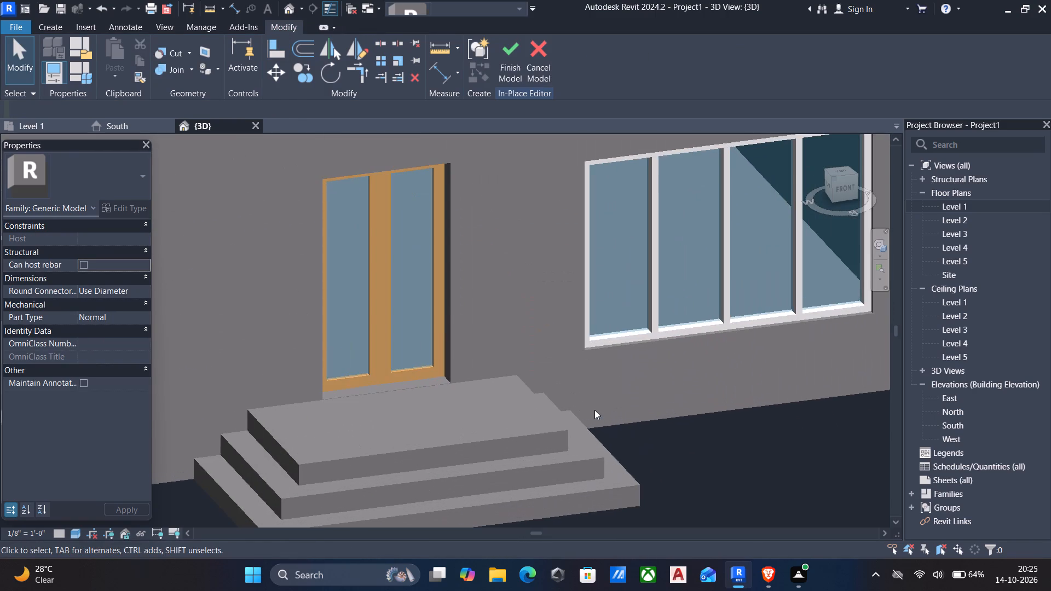
pyautogui.scroll(4, 374, 362)
pyautogui.scroll(-4, 447, 403)
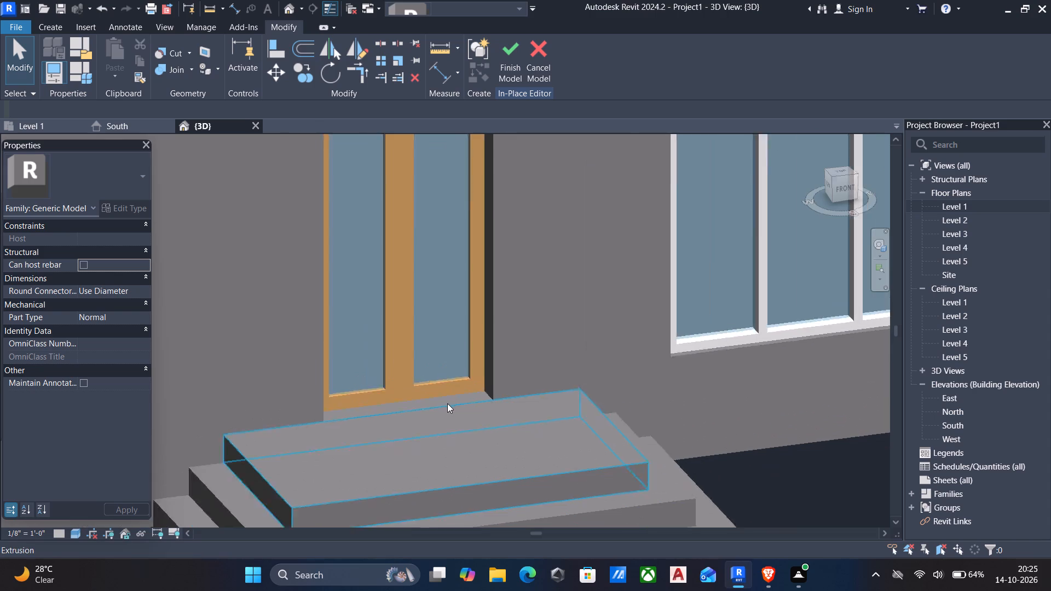
pyautogui.scroll(-3, 447, 403)
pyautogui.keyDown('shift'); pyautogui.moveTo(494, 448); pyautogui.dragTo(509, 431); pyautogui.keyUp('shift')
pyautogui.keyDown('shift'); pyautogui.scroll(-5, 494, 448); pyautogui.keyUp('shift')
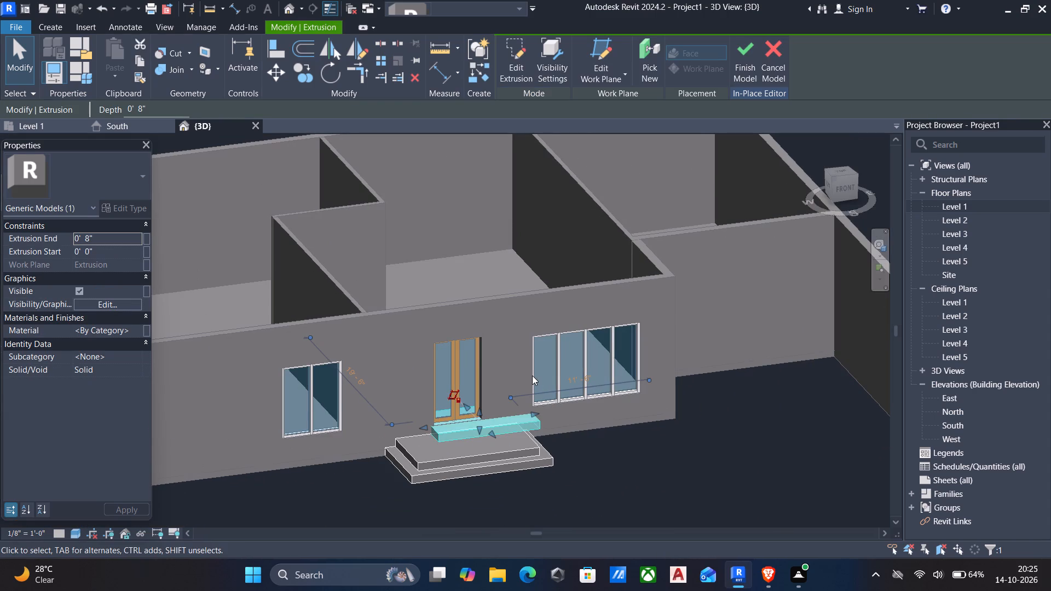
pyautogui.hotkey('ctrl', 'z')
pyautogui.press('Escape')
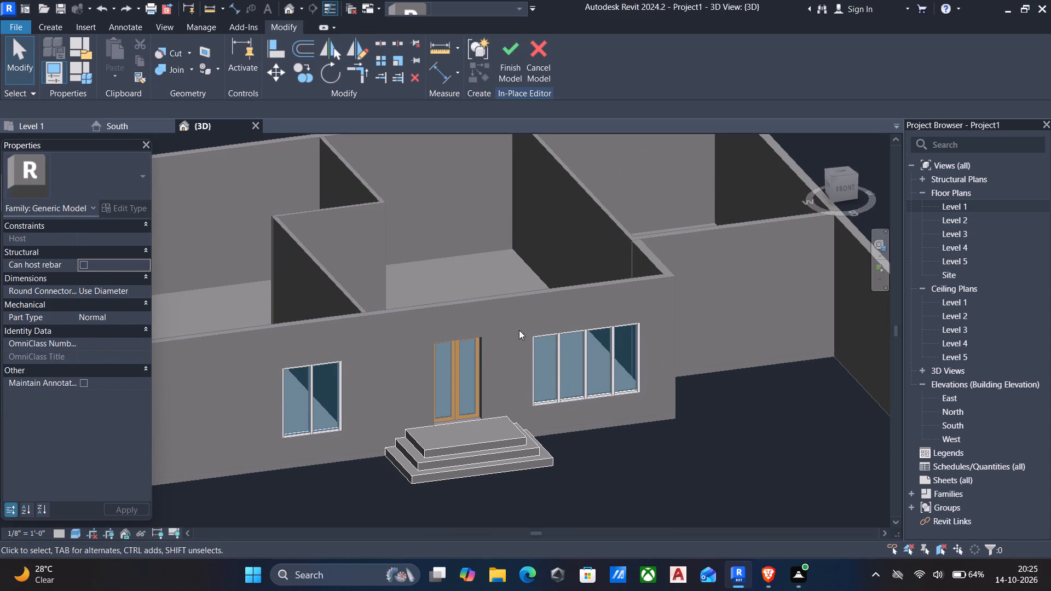
# Try to measure the stacked steps' height from the side, starting where the steps meet the wall.
pyautogui.scroll(6, 525, 405)
pyautogui.keyDown('shift'); pyautogui.moveTo(512, 420); pyautogui.dragTo(669, 409, button='middle'); pyautogui.keyUp('shift')
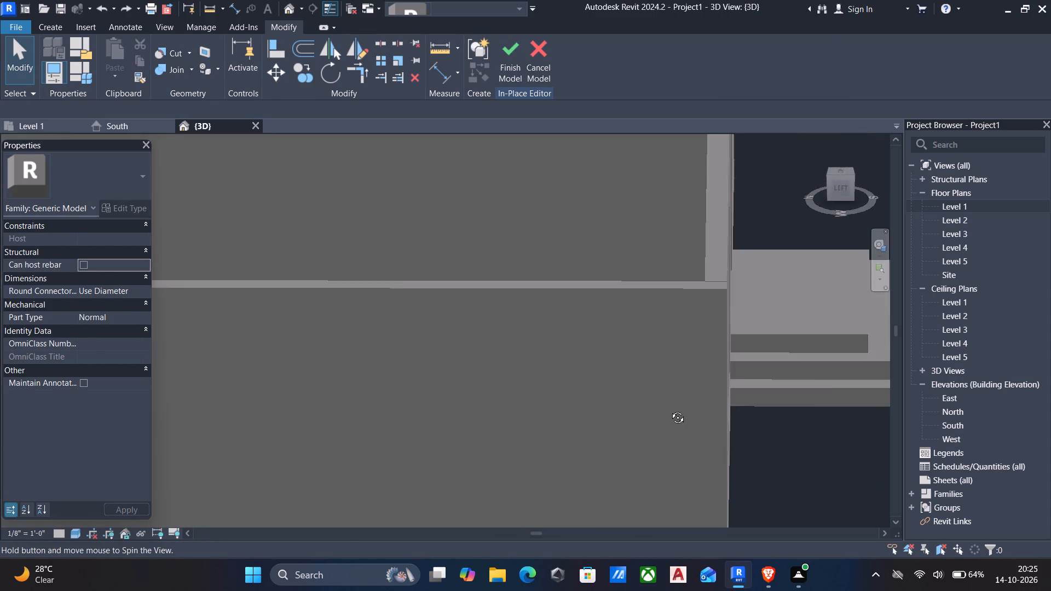
pyautogui.keyDown('shift'); pyautogui.moveTo(669, 409); pyautogui.dragTo(665, 318, button='middle'); pyautogui.keyUp('shift')
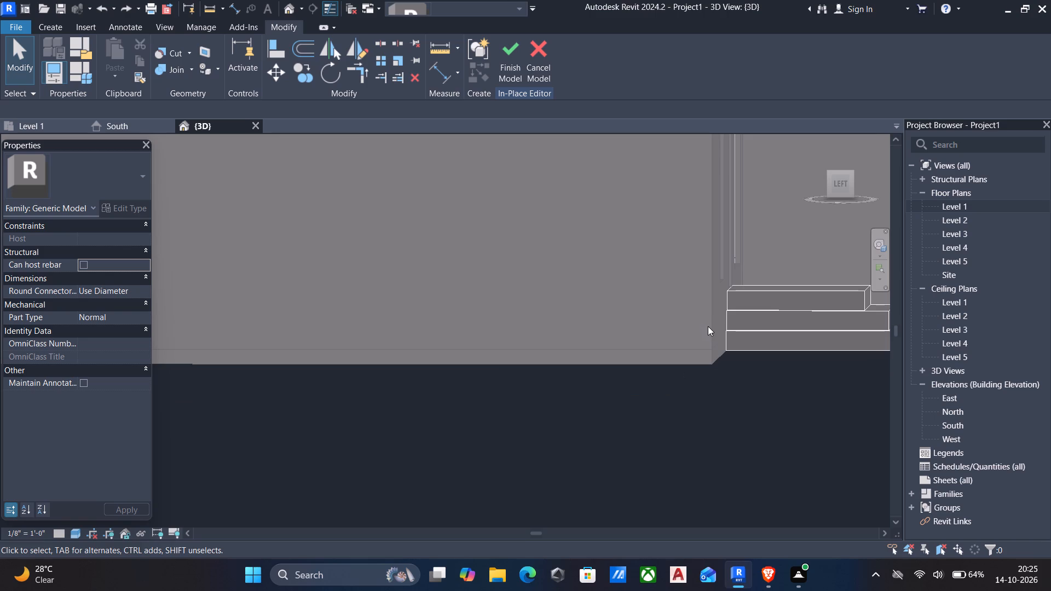
pyautogui.press('d')
pyautogui.press('d')
pyautogui.scroll(3, 734, 347)
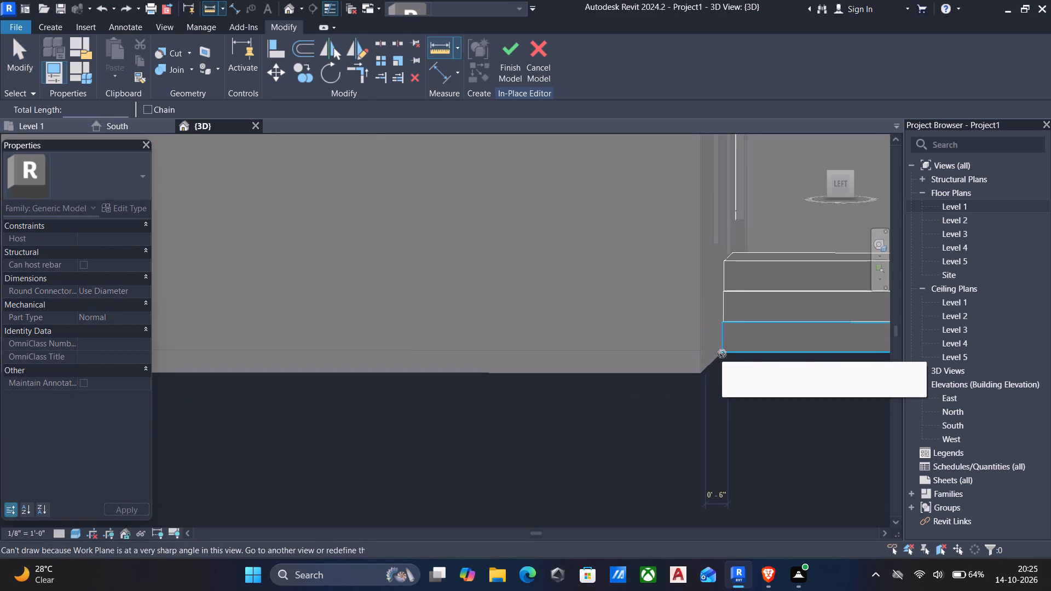
pyautogui.press('Escape')
pyautogui.write('dd')
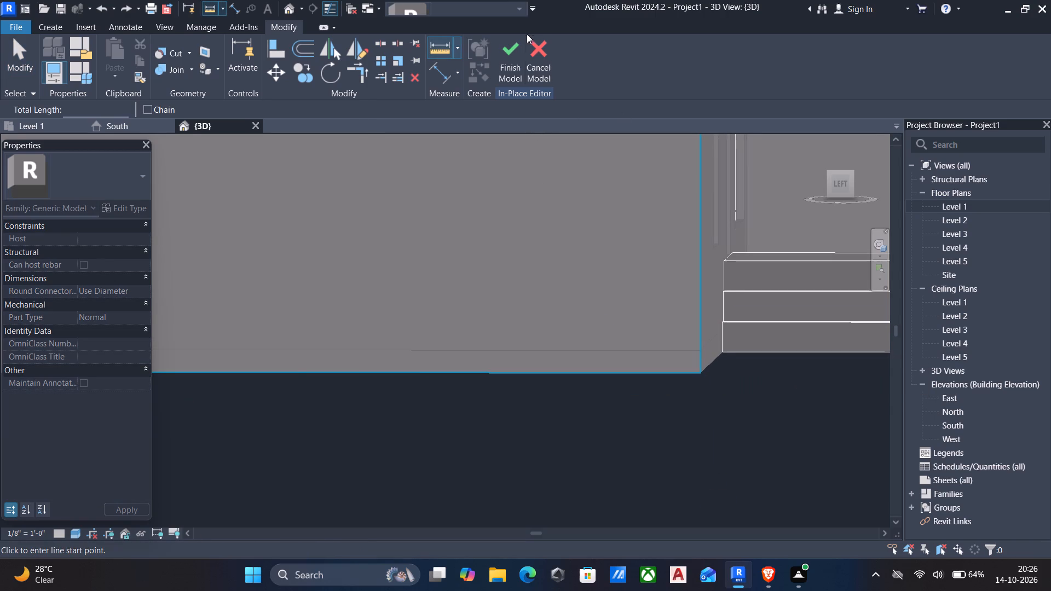
# Finish the in-place model of the three entrance steps.
pyautogui.click(512, 47)
# Try to measure the overall height of the three steps along the wall in the left view.
pyautogui.write('dd')
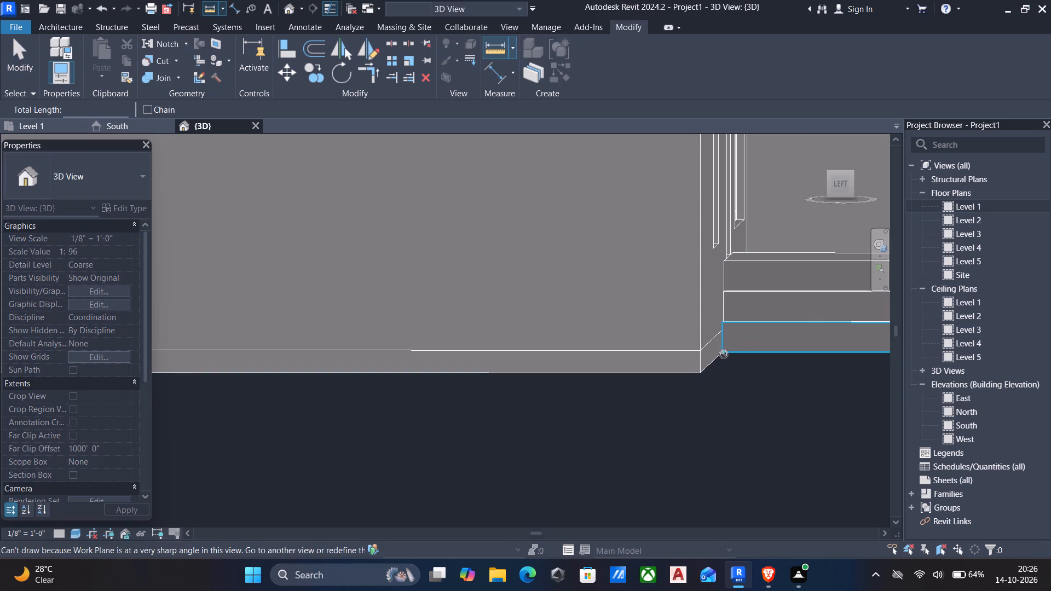
pyautogui.click(837, 188)
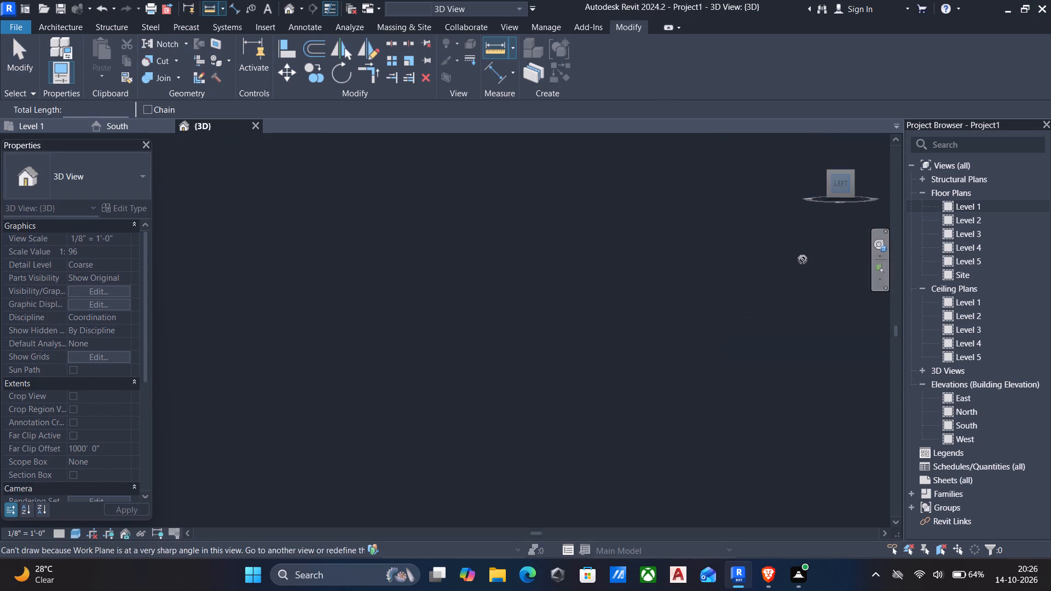
pyautogui.scroll(5, 783, 282)
pyautogui.scroll(5, 545, 366)
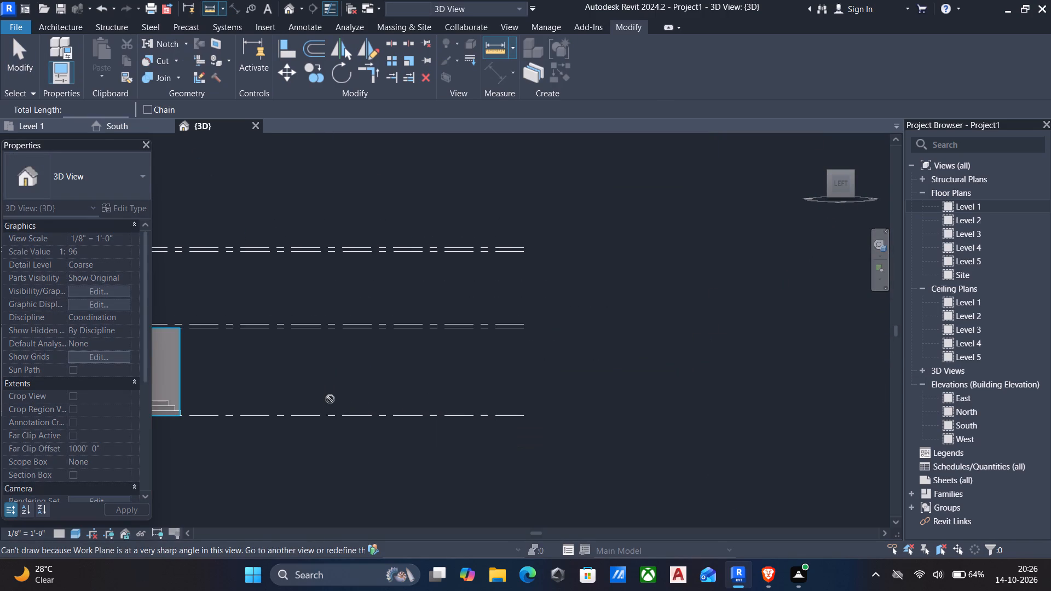
pyautogui.moveTo(330, 398); pyautogui.dragTo(677, 318, button='middle')
pyautogui.scroll(5, 487, 351)
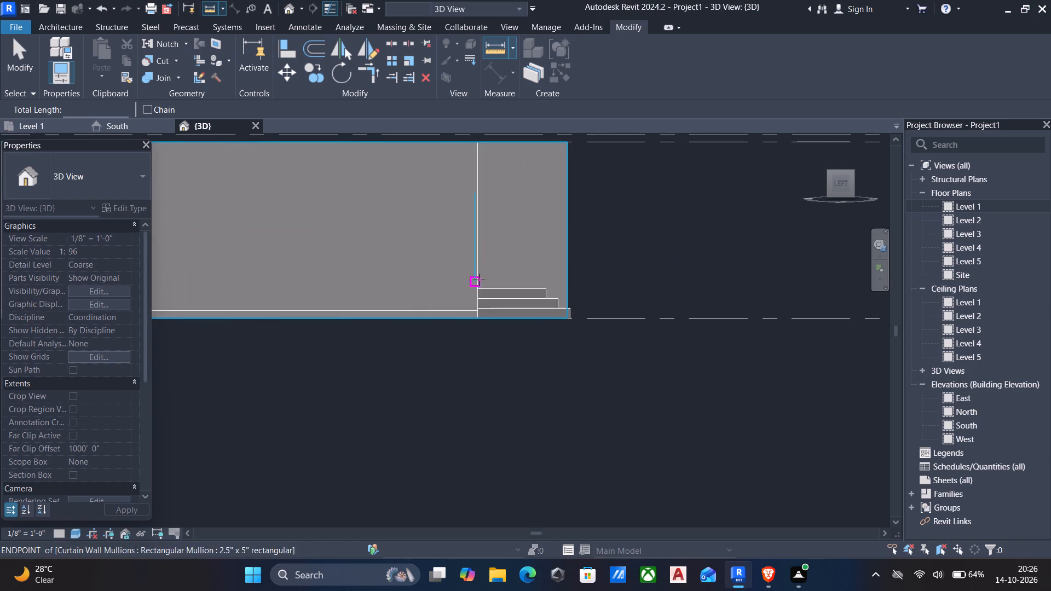
pyautogui.scroll(10, 483, 291)
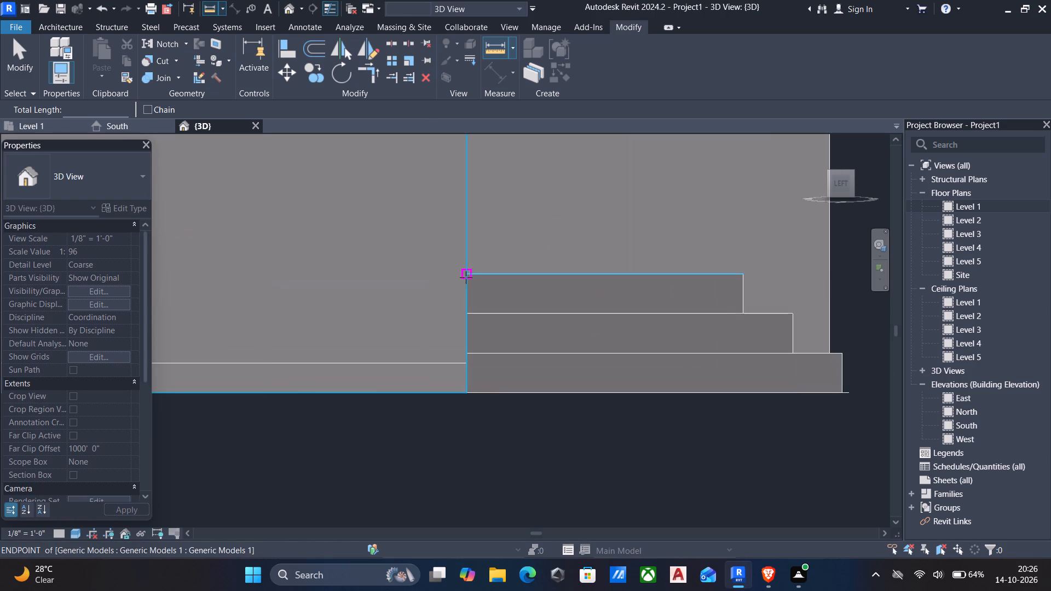
pyautogui.click(466, 277)
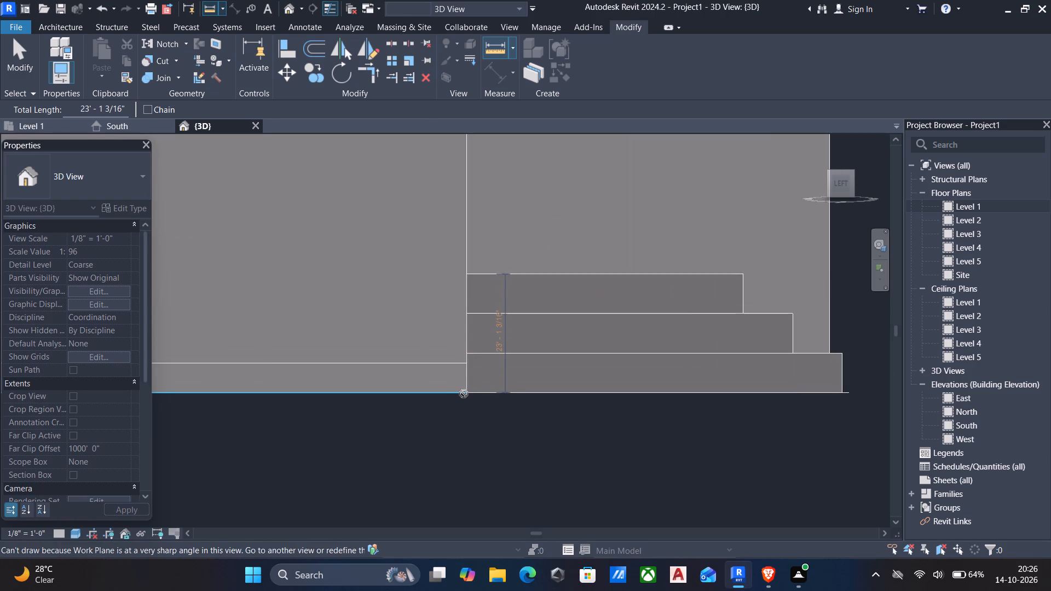
pyautogui.scroll(6, 466, 394)
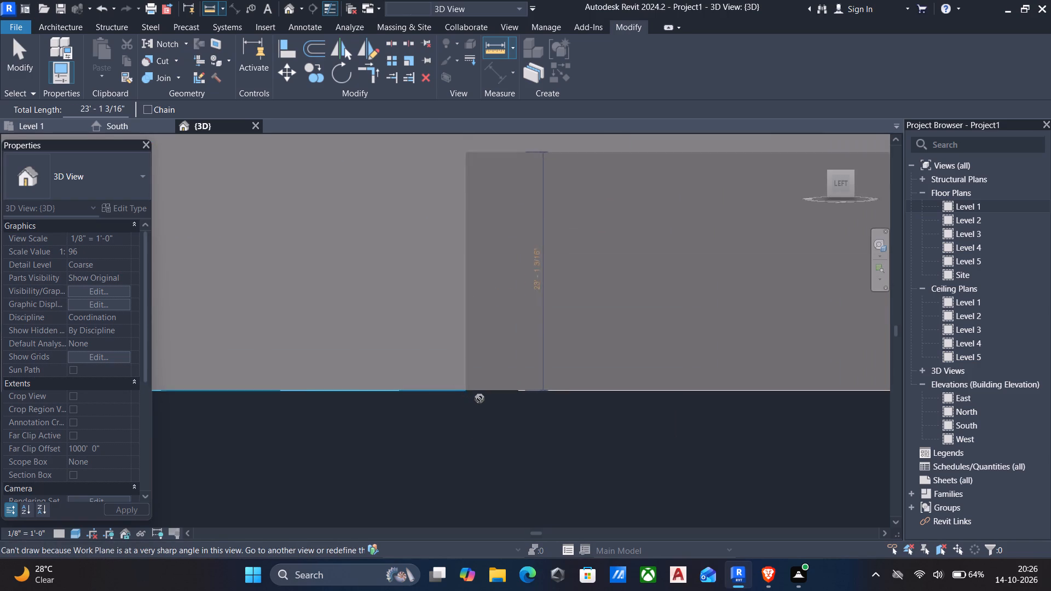
pyautogui.scroll(1, 480, 398)
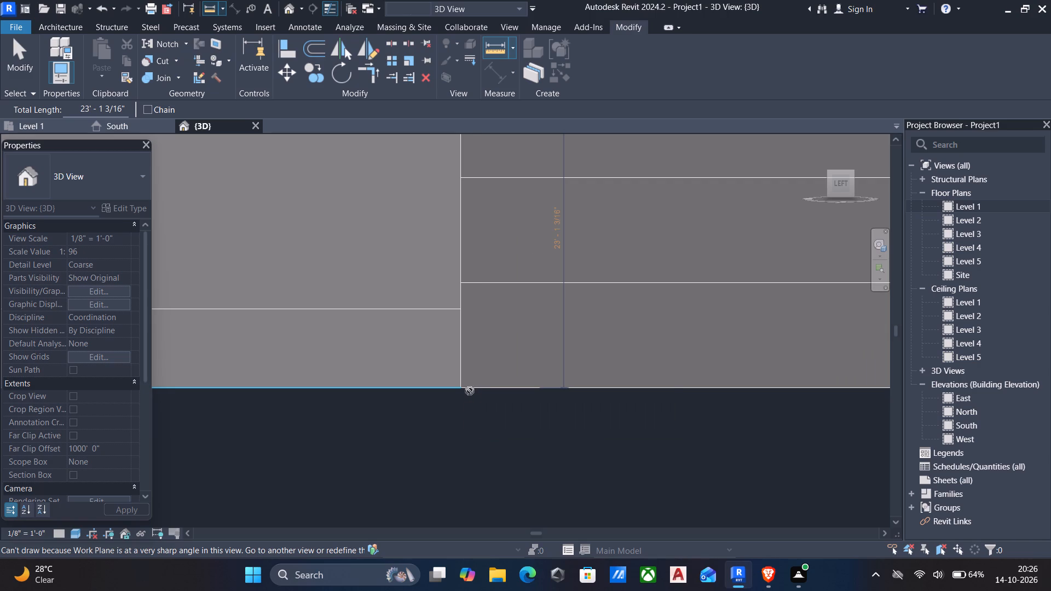
pyautogui.press('Escape')
pyautogui.scroll(-5, 510, 328)
pyautogui.press('Escape')
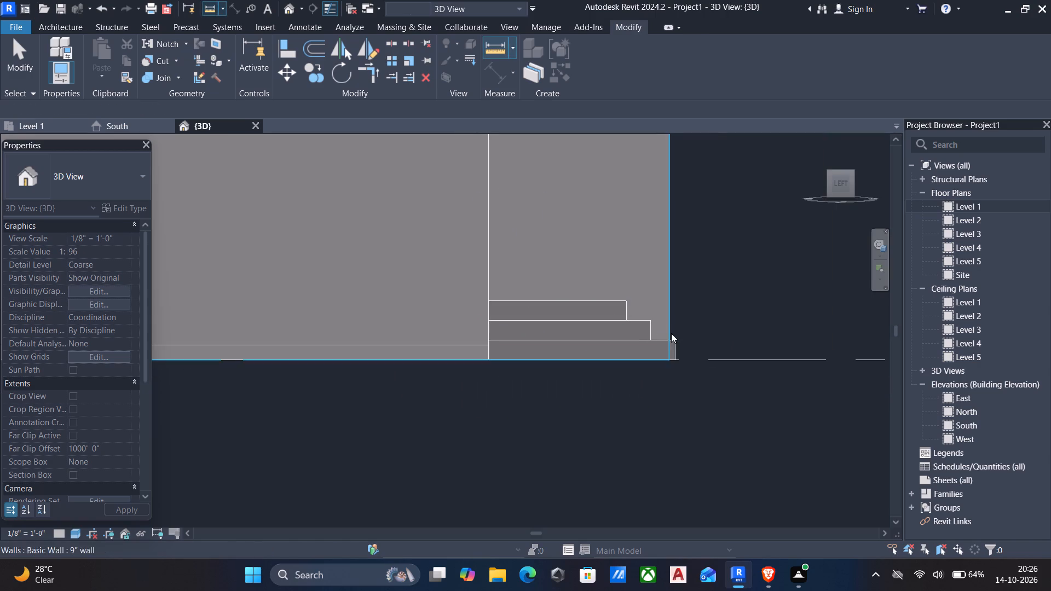
# Try to measure the height of the stacked steps in the left view, starting from the top step's outer corner.
pyautogui.press('d')
pyautogui.press('d')
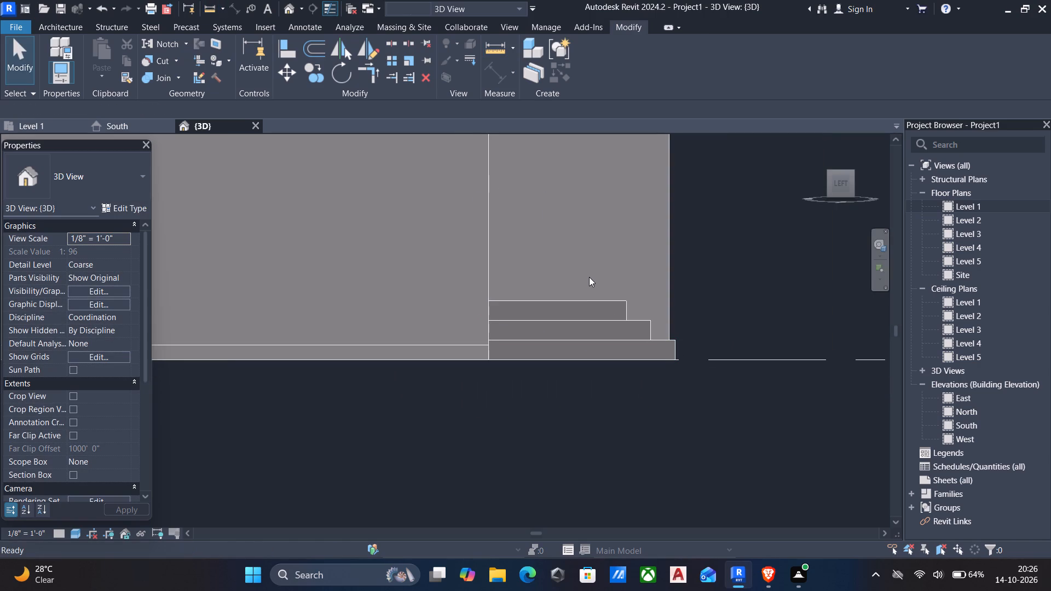
pyautogui.click(622, 305)
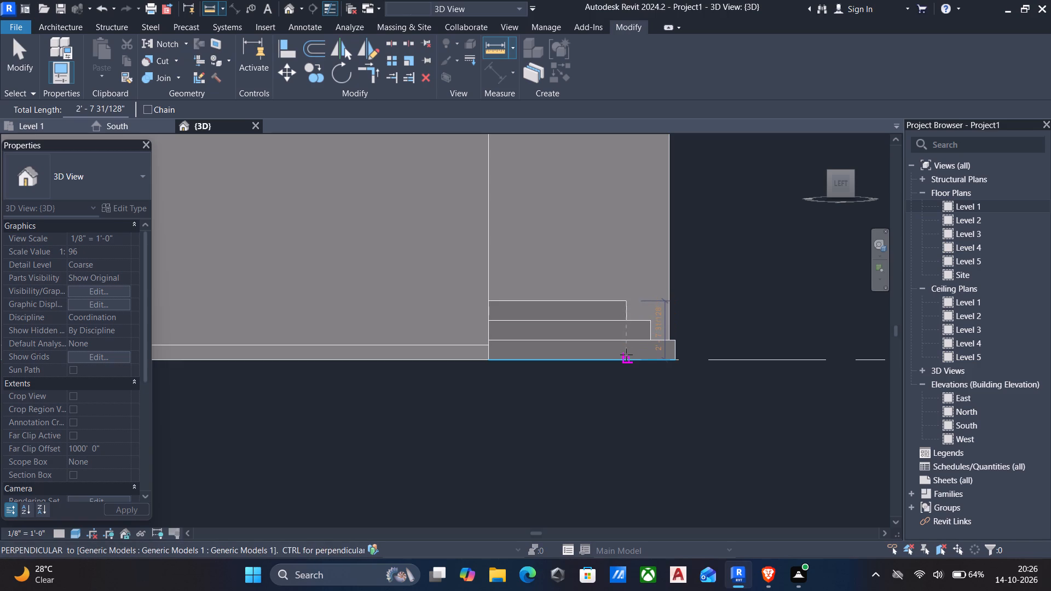
pyautogui.scroll(8, 626, 355)
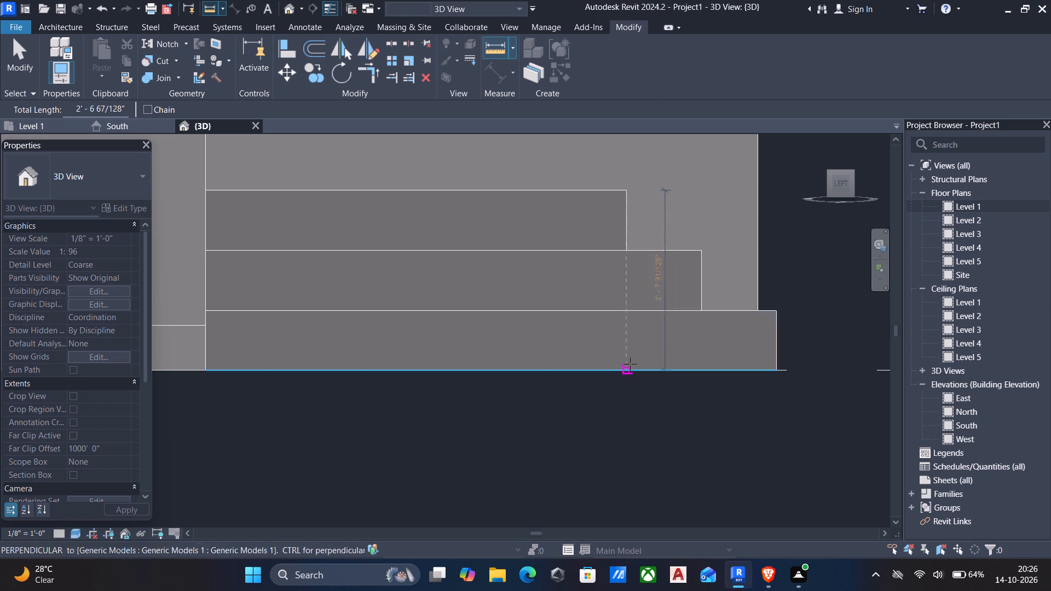
pyautogui.press('Escape')
pyautogui.press('Escape')
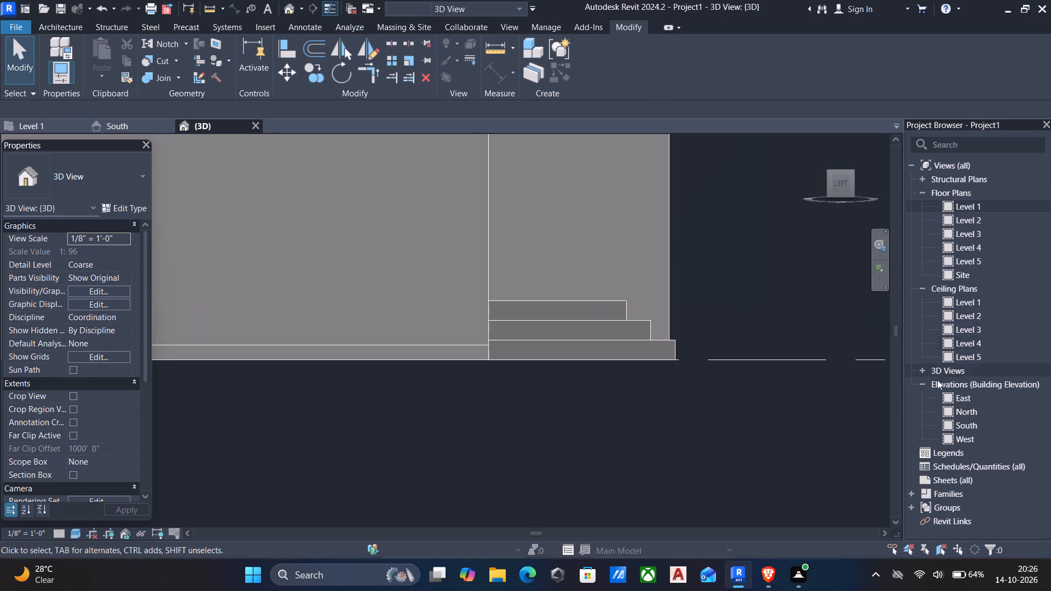
# In the South elevation, measure the steps' overall height from the top step's corner down to the Level 1 line.
pyautogui.doubleClick(983, 427)
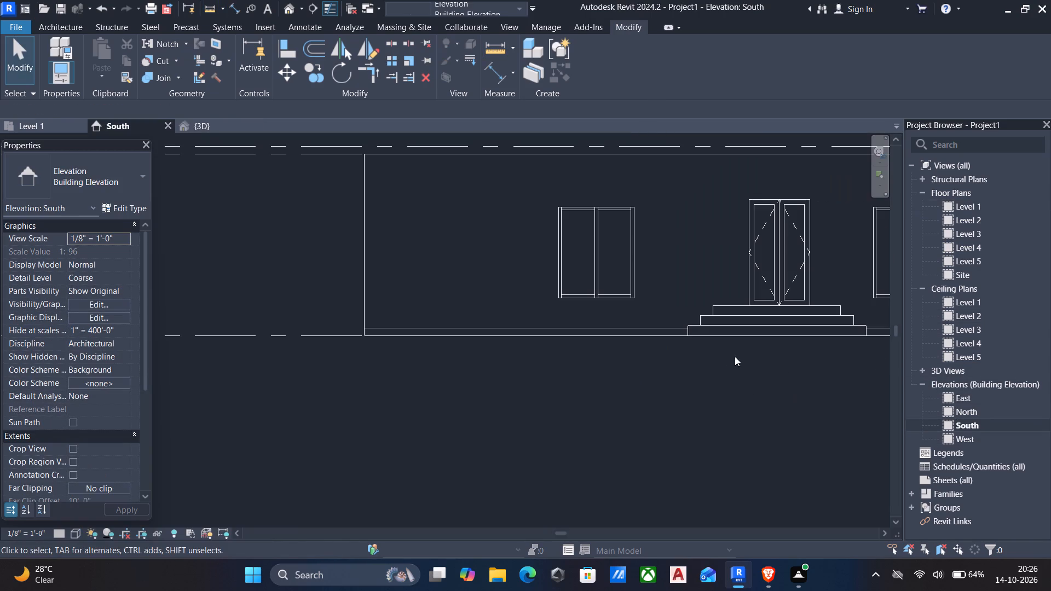
pyautogui.scroll(5, 802, 314)
pyautogui.moveTo(536, 344); pyautogui.dragTo(536, 305, button='middle')
pyautogui.scroll(-4, 536, 305)
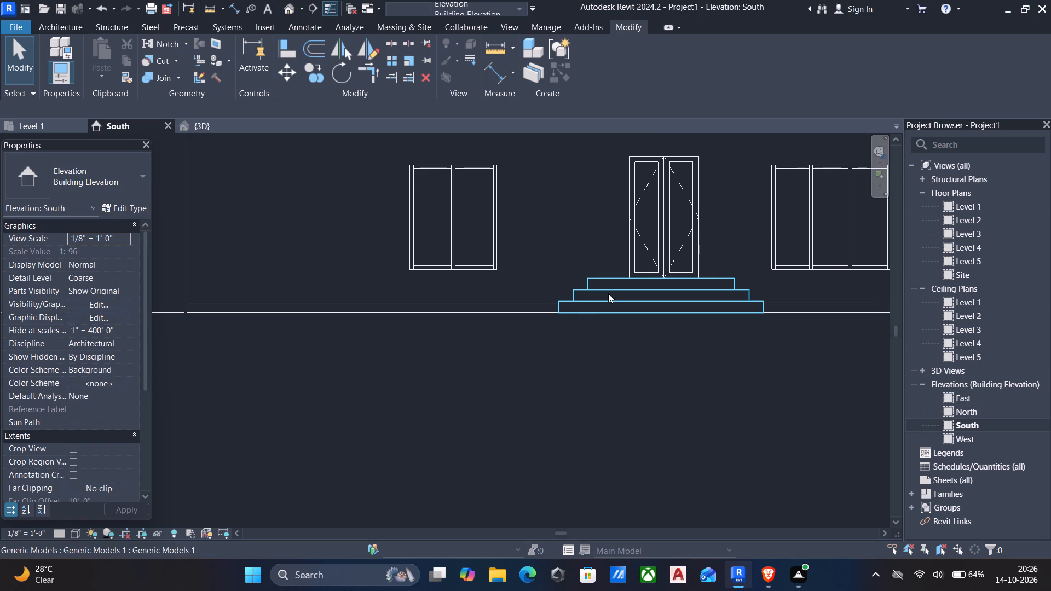
pyautogui.scroll(5, 675, 262)
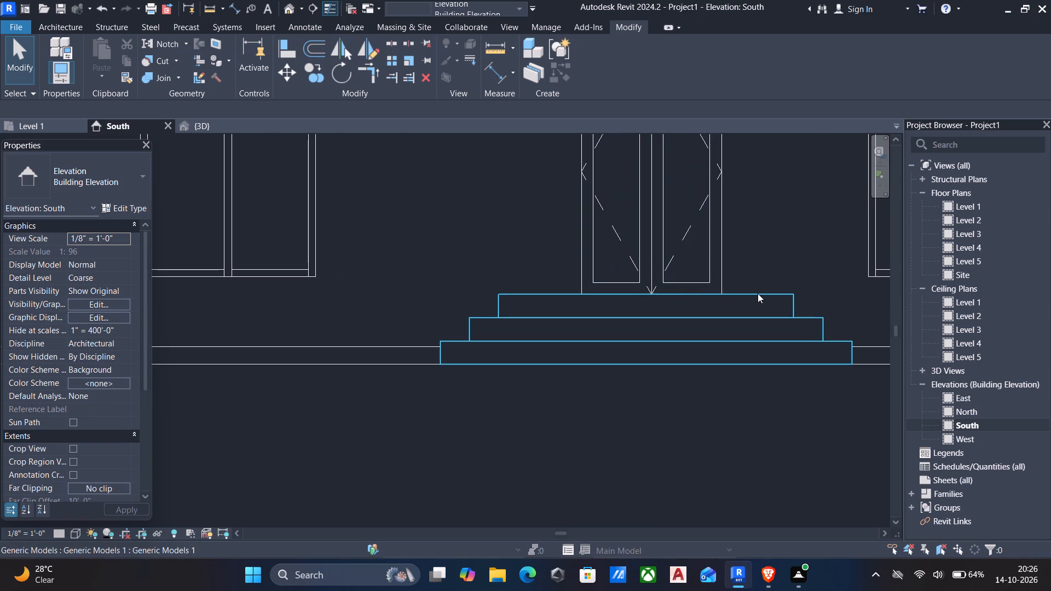
pyautogui.write('dd')
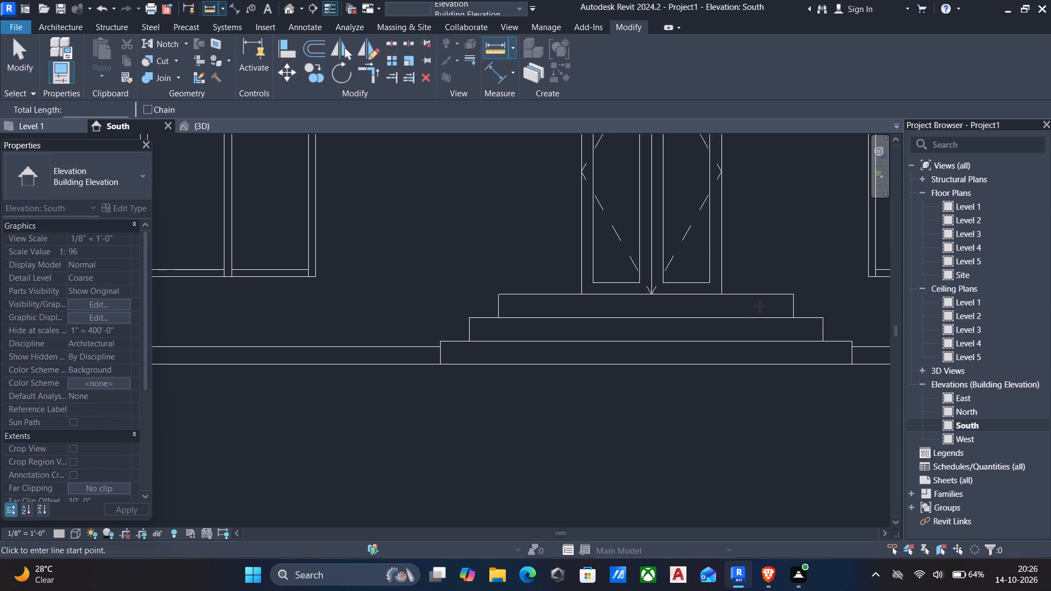
pyautogui.click(498, 295)
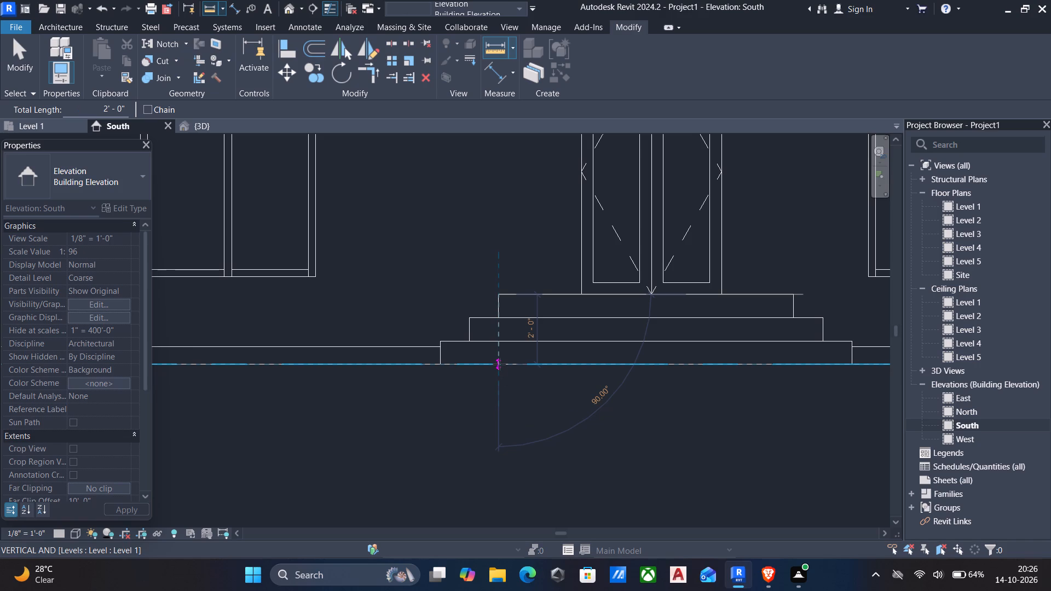
pyautogui.press('Escape')
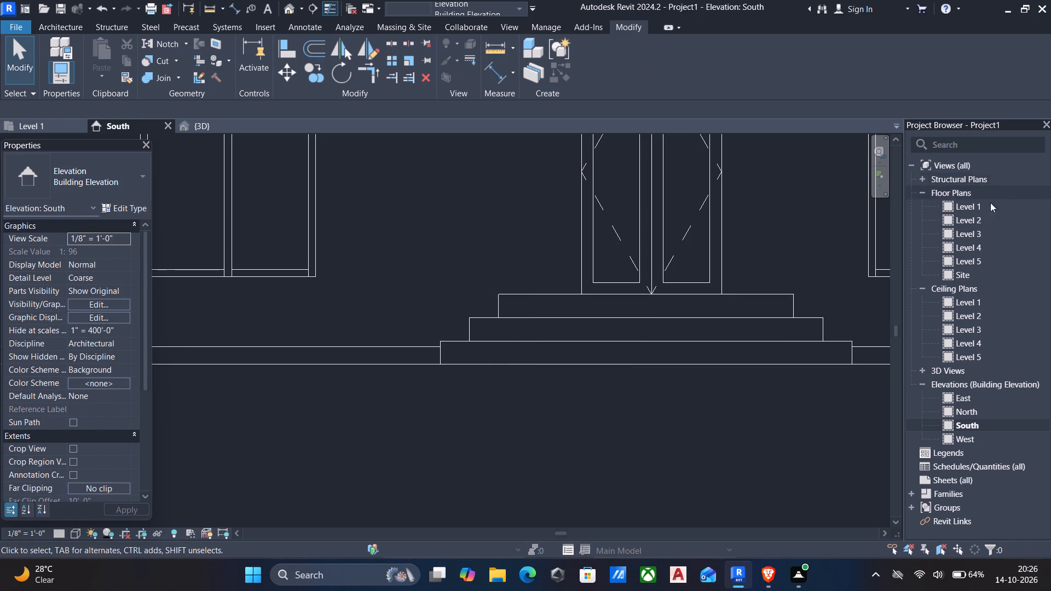
# Examine the front facade in 3D from several angles, checking how the entrance steps sit against the glass door and windows.
pyautogui.click(282, 9)
pyautogui.scroll(-4, 517, 332)
pyautogui.scroll(-5, 560, 316)
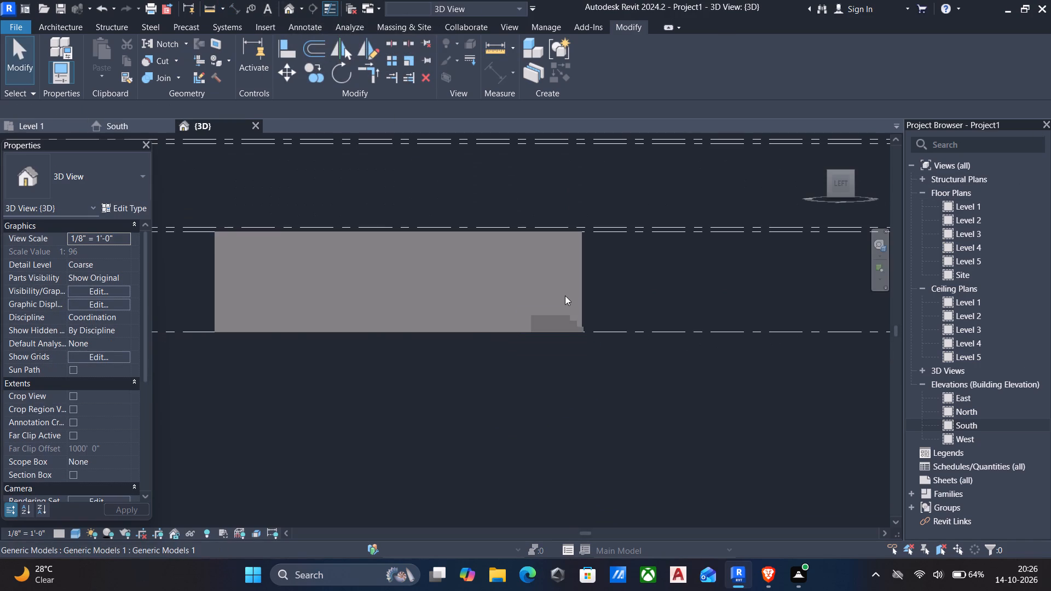
pyautogui.keyDown('shift'); pyautogui.moveTo(554, 296); pyautogui.dragTo(396, 398, button='middle'); pyautogui.keyUp('shift')
pyautogui.moveTo(420, 369); pyautogui.dragTo(436, 334, button='middle')
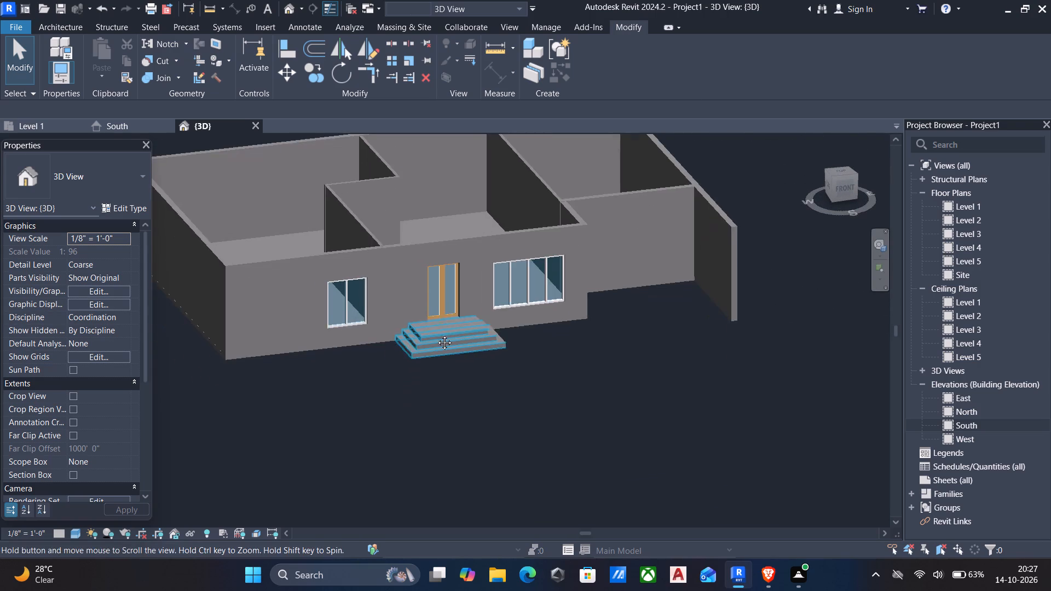
pyautogui.moveTo(436, 334); pyautogui.dragTo(436, 334, button='middle')
pyautogui.keyDown('shift'); pyautogui.moveTo(454, 375); pyautogui.dragTo(437, 390, button='middle'); pyautogui.keyUp('shift')
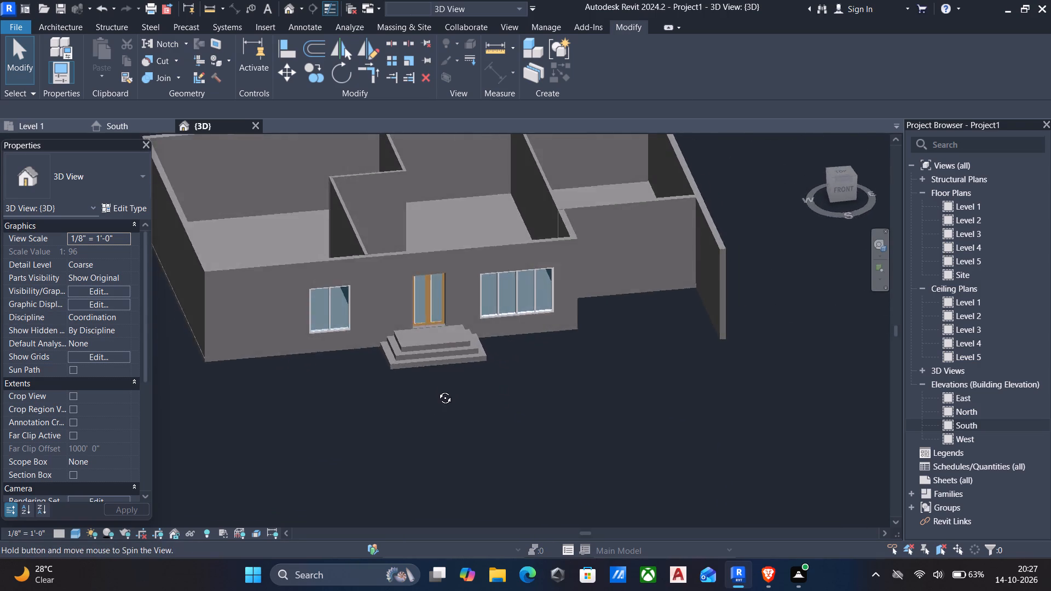
pyautogui.keyDown('shift'); pyautogui.moveTo(437, 390); pyautogui.dragTo(362, 321, button='middle'); pyautogui.keyUp('shift')
pyautogui.moveTo(460, 291); pyautogui.dragTo(533, 271, button='middle')
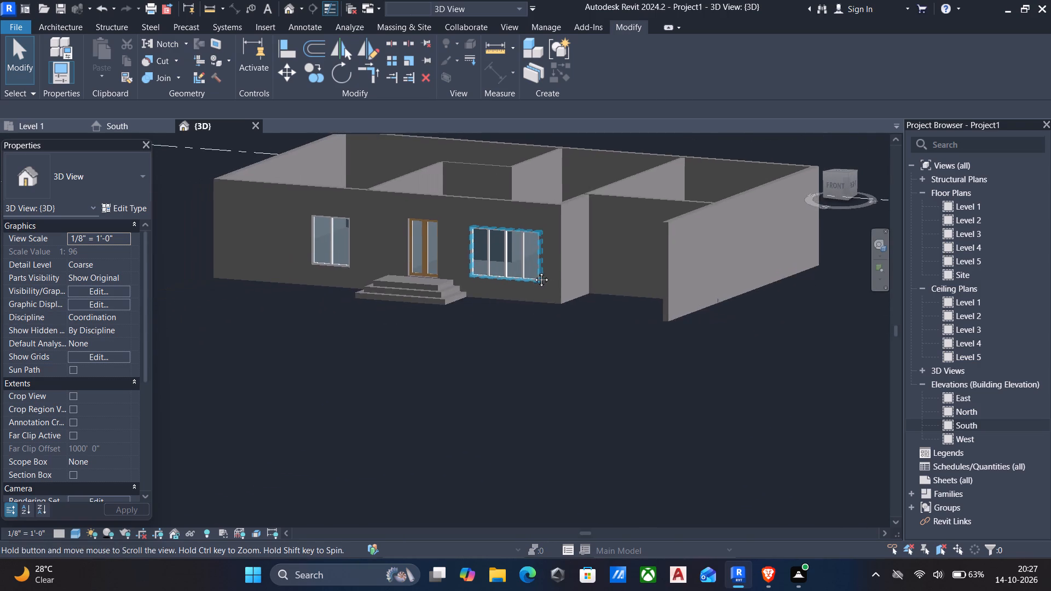
pyautogui.moveTo(533, 271); pyautogui.dragTo(551, 273, button='middle')
pyautogui.scroll(5, 454, 281)
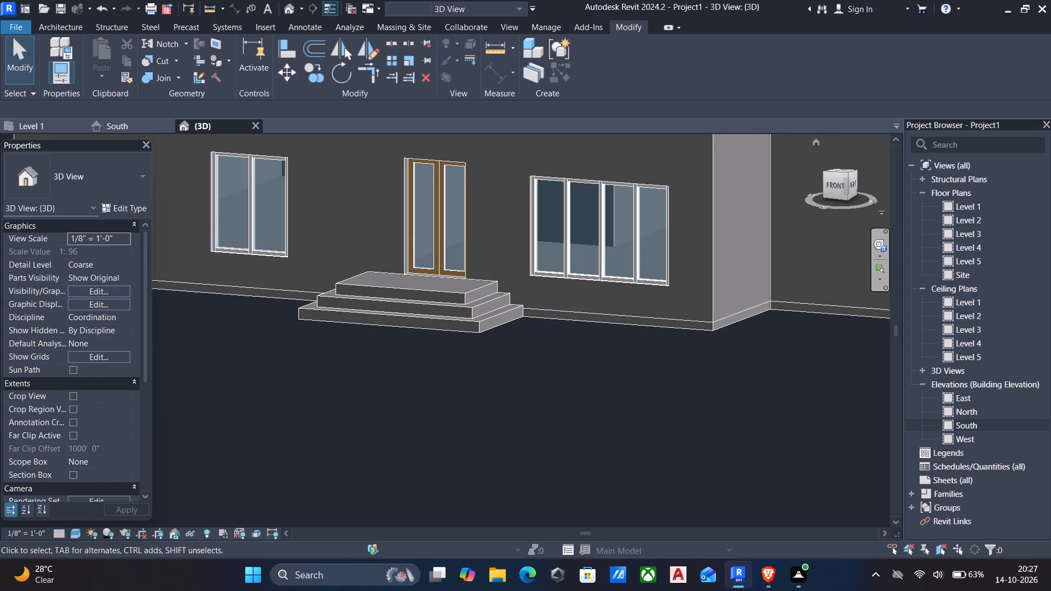
# On the Level 1 plan, stretch the bottom step's west side outward to about 18' 5" from the building's west wall.
pyautogui.doubleClick(1006, 202)
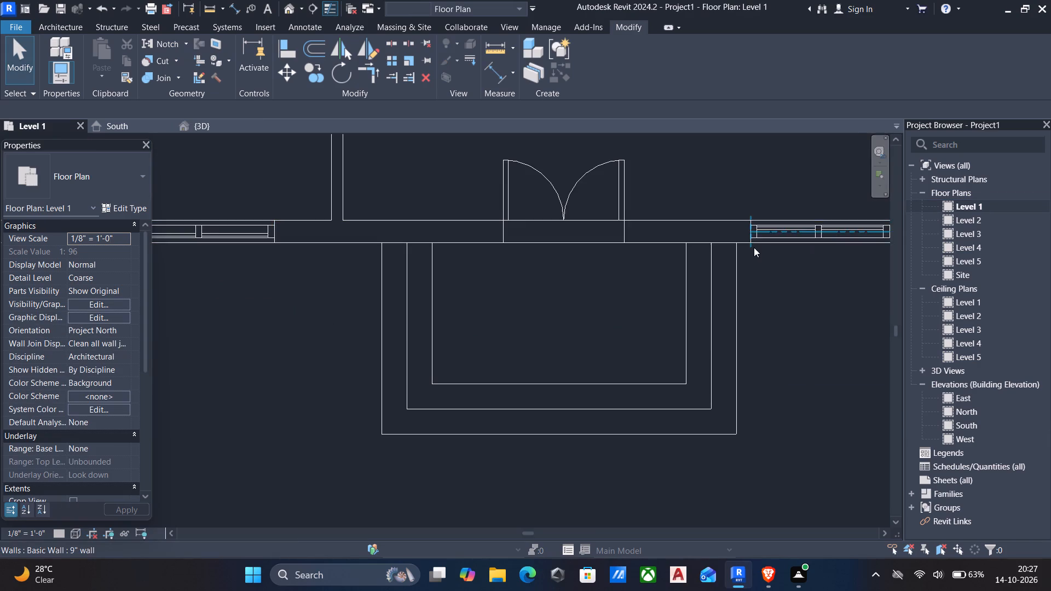
pyautogui.scroll(-5, 753, 252)
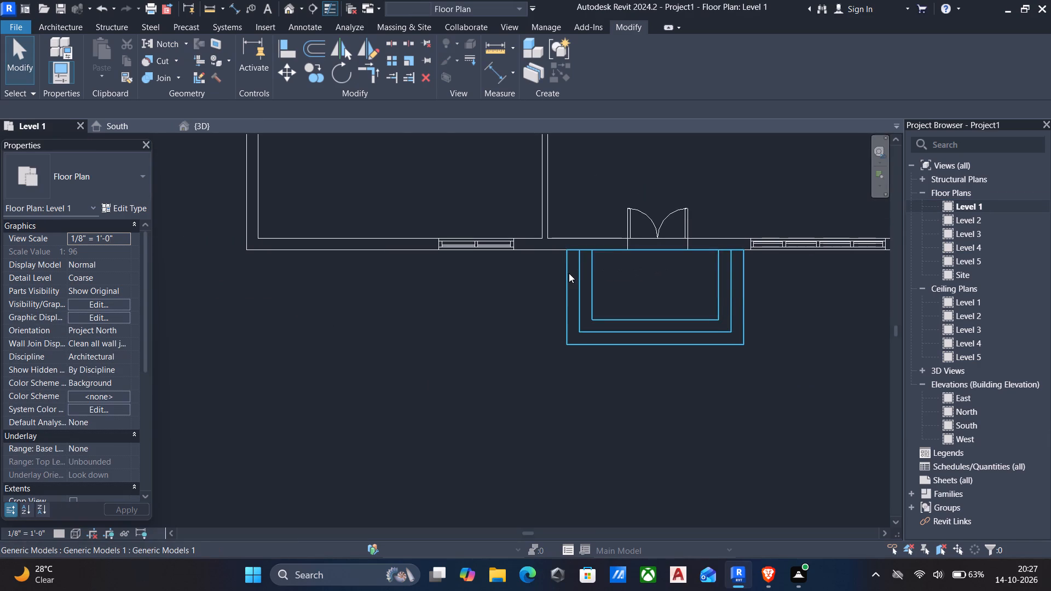
pyautogui.click(569, 273)
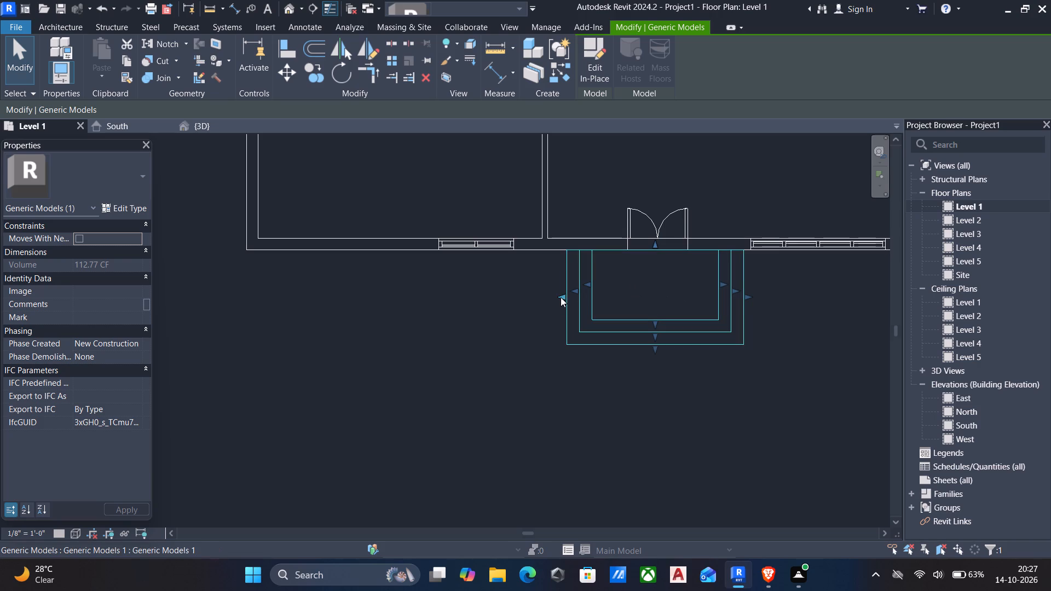
pyautogui.moveTo(561, 297); pyautogui.dragTo(529, 302)
# Open the entrance steps for in-place editing and check the bottom step's extrusion sketch.
pyautogui.click(588, 71)
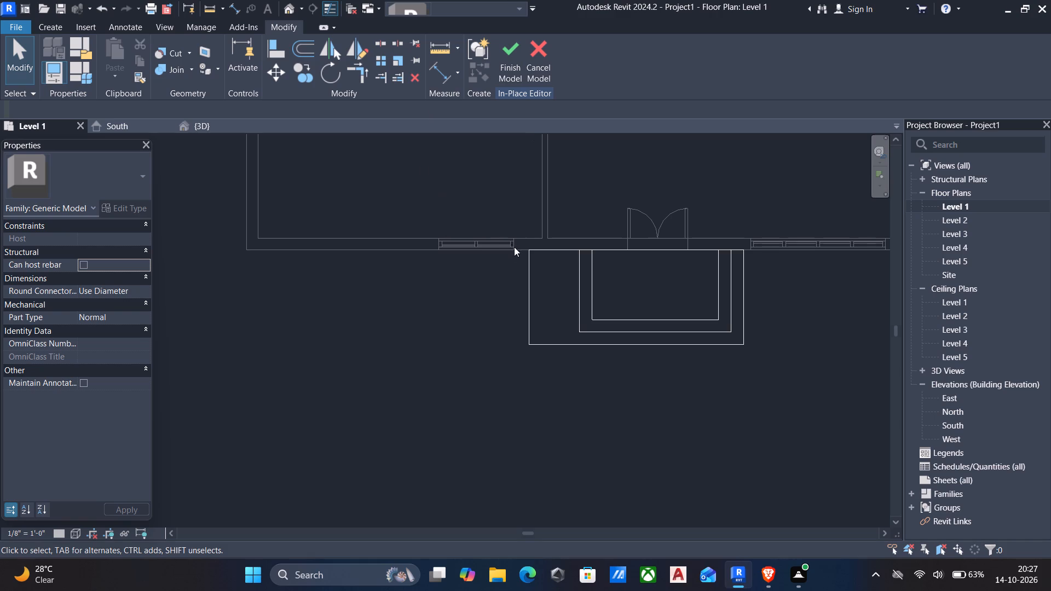
pyautogui.click(527, 285)
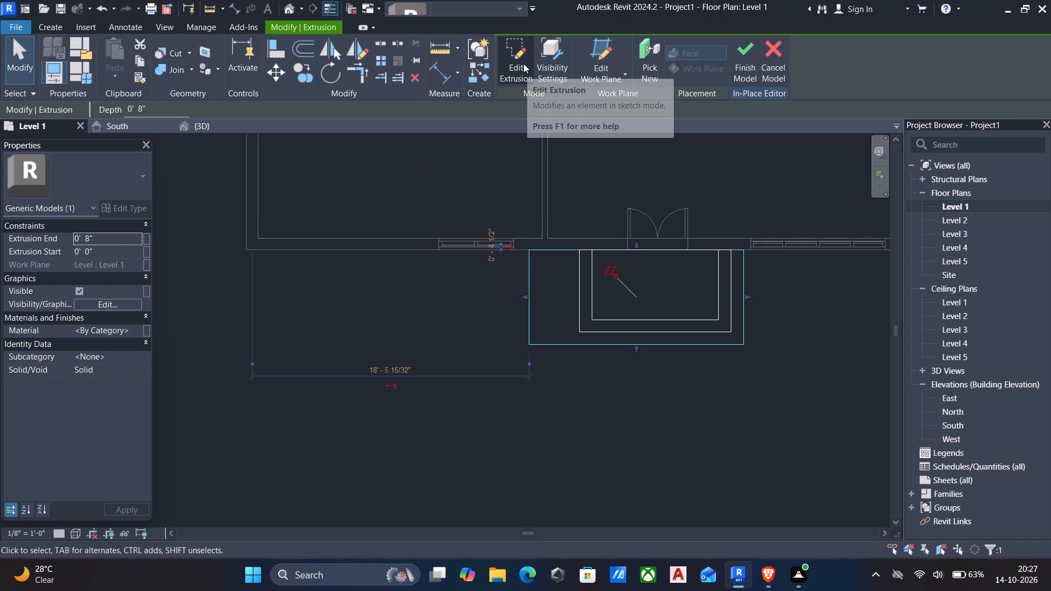
pyautogui.click(518, 59)
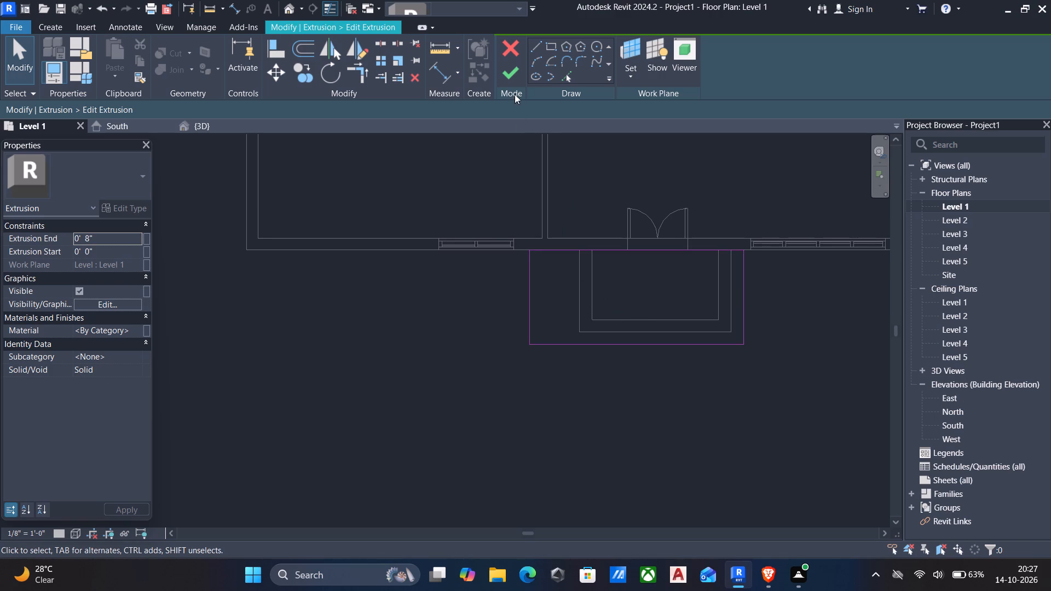
pyautogui.click(515, 80)
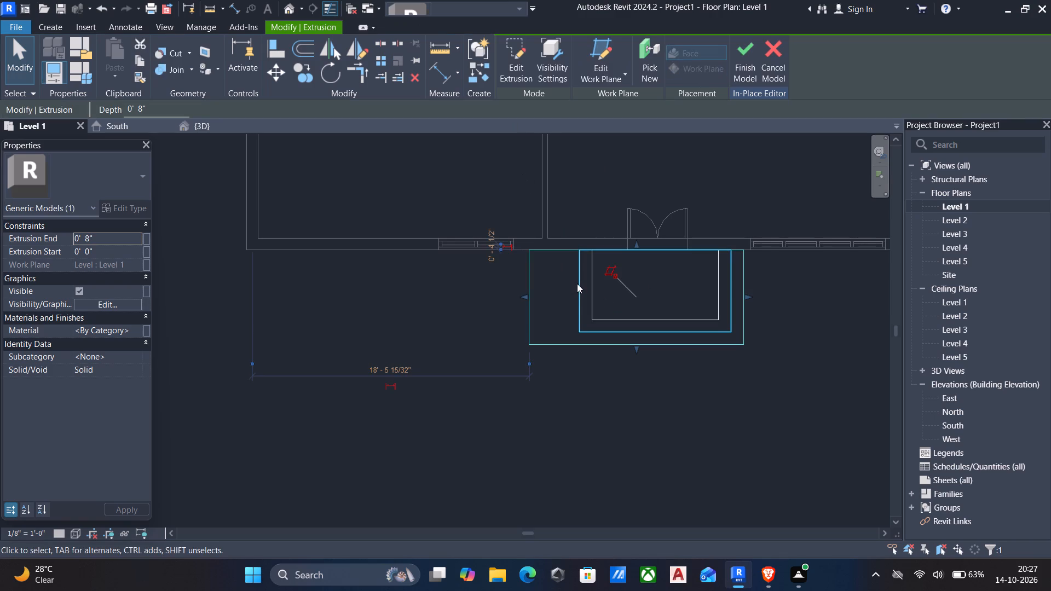
# Edit the middle step's extrusion and delete all four lines of its sketch.
pyautogui.click(577, 283)
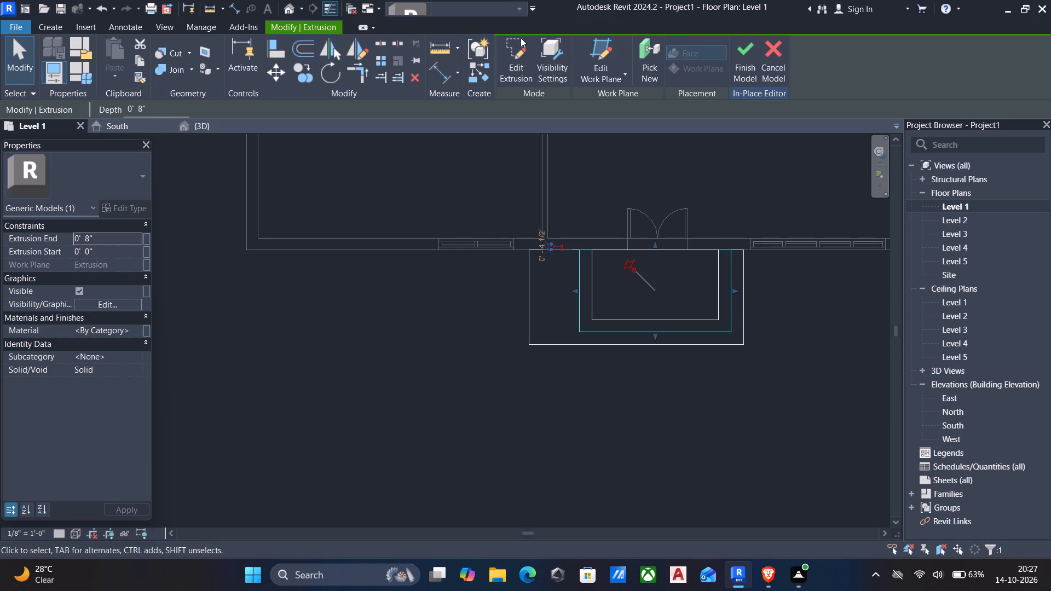
pyautogui.click(519, 40)
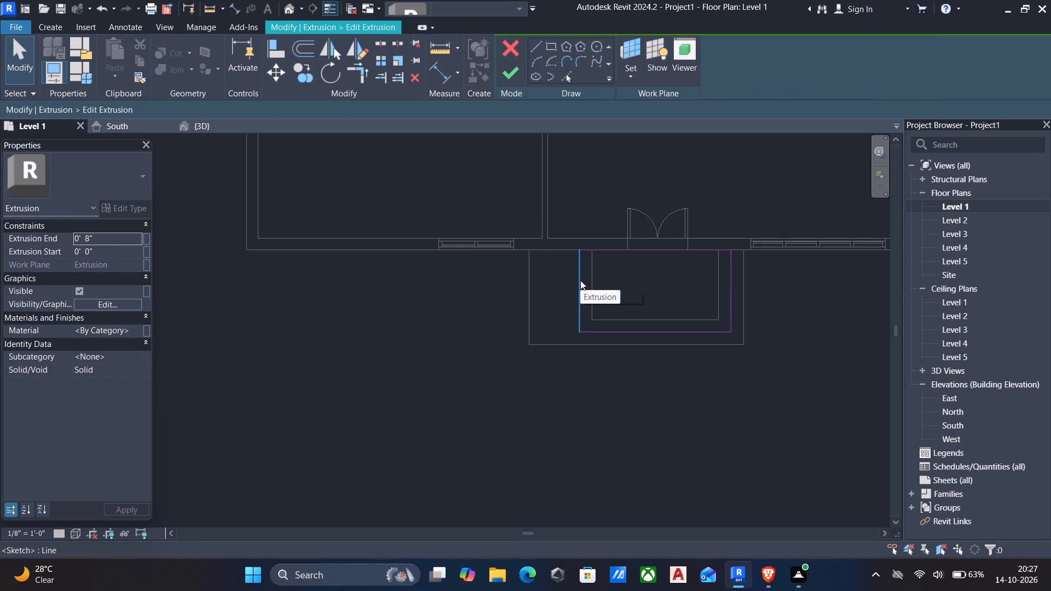
pyautogui.scroll(3, 580, 280)
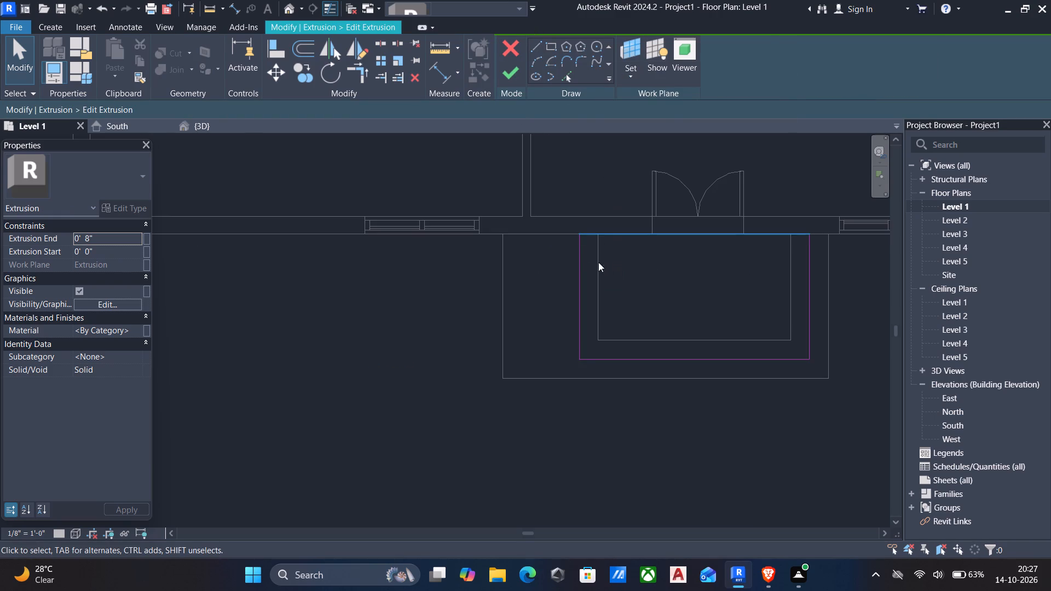
pyautogui.moveTo(565, 227); pyautogui.dragTo(819, 376)
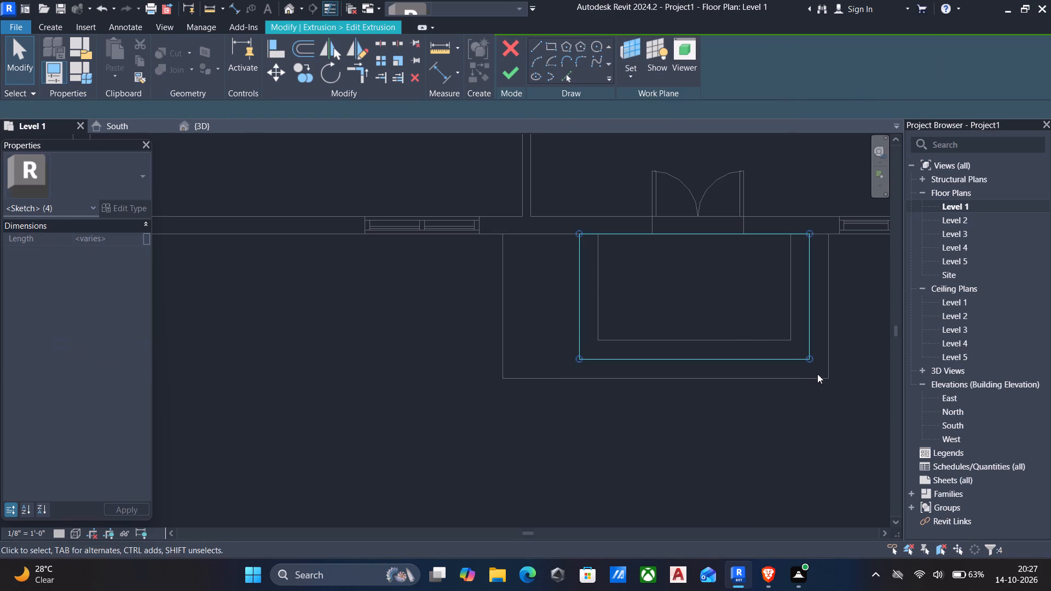
pyautogui.press('Delete')
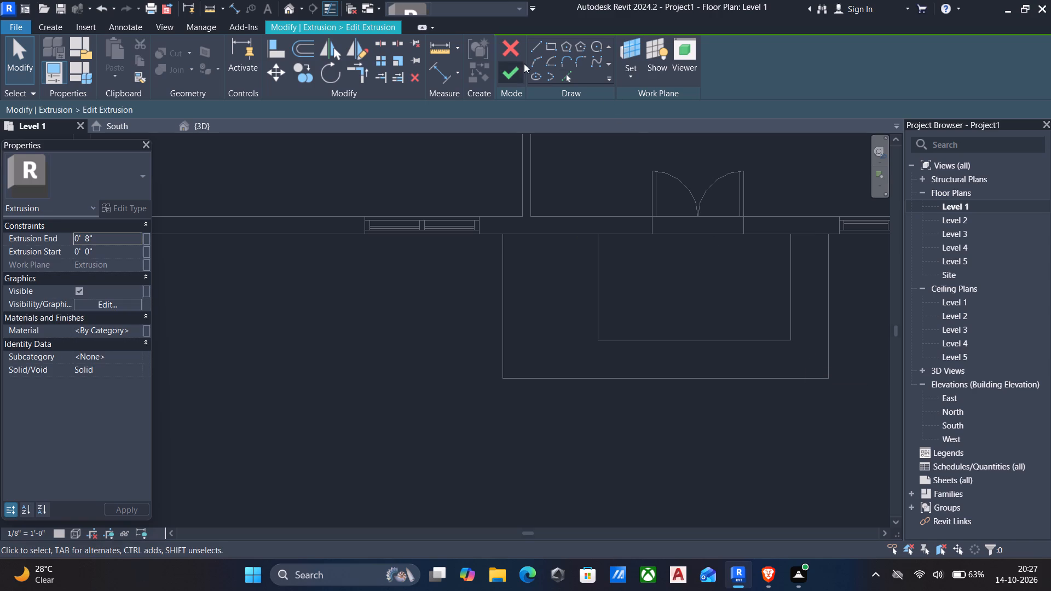
# Sketch the middle step's new rectangle from the bottom step's corners with a 10" inward offset, about 12' 7" by 4' 8".
pyautogui.click(552, 47)
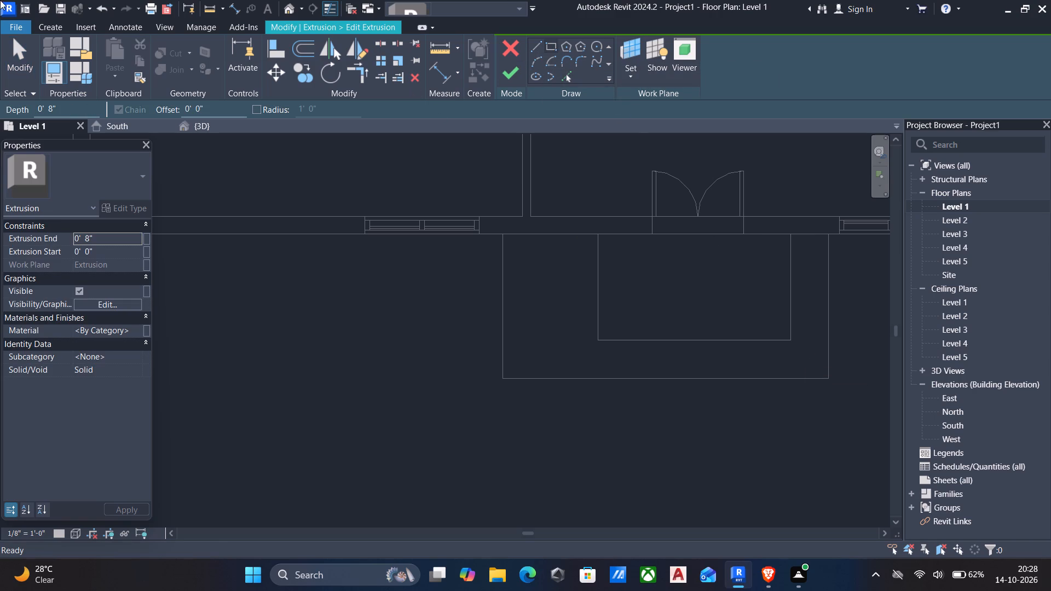
pyautogui.moveTo(226, 113); pyautogui.dragTo(30, 94)
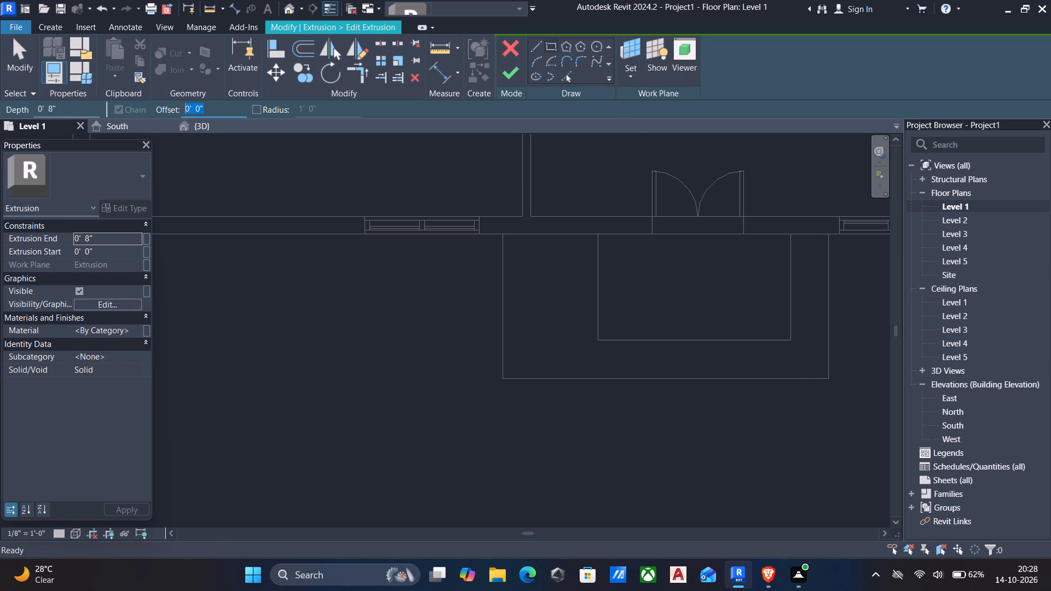
pyautogui.moveTo(30, 94); pyautogui.dragTo(21, 91)
pyautogui.write('10')
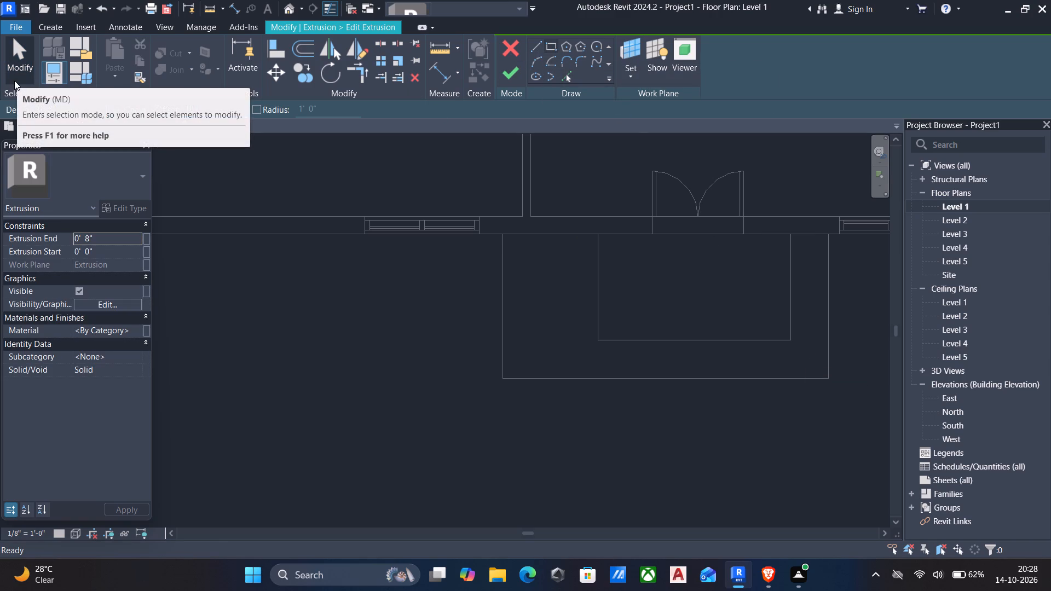
pyautogui.hotkey('shift', '"')
pyautogui.click(507, 235)
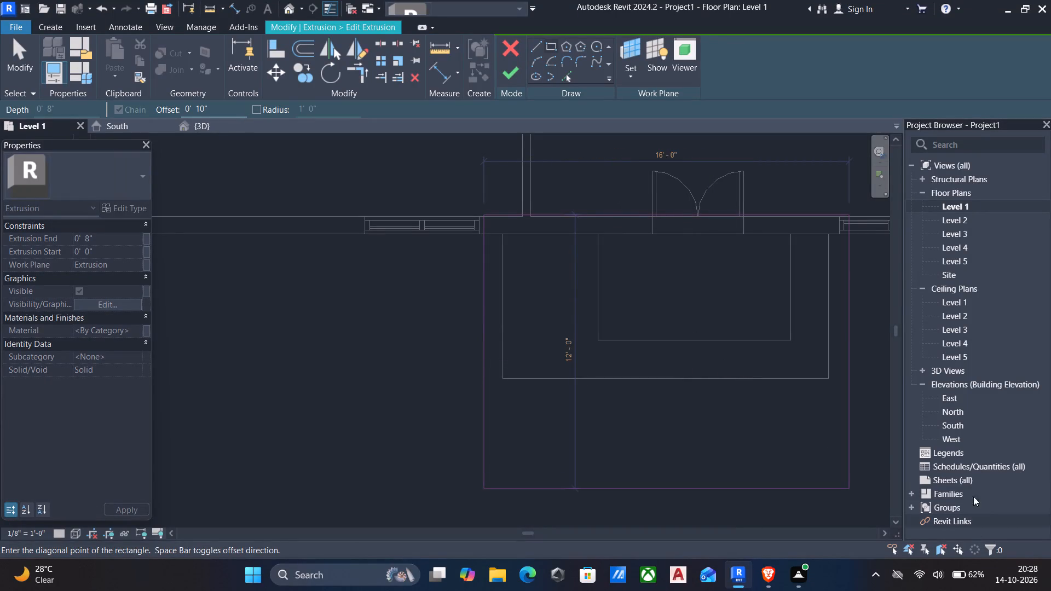
pyautogui.press('space')
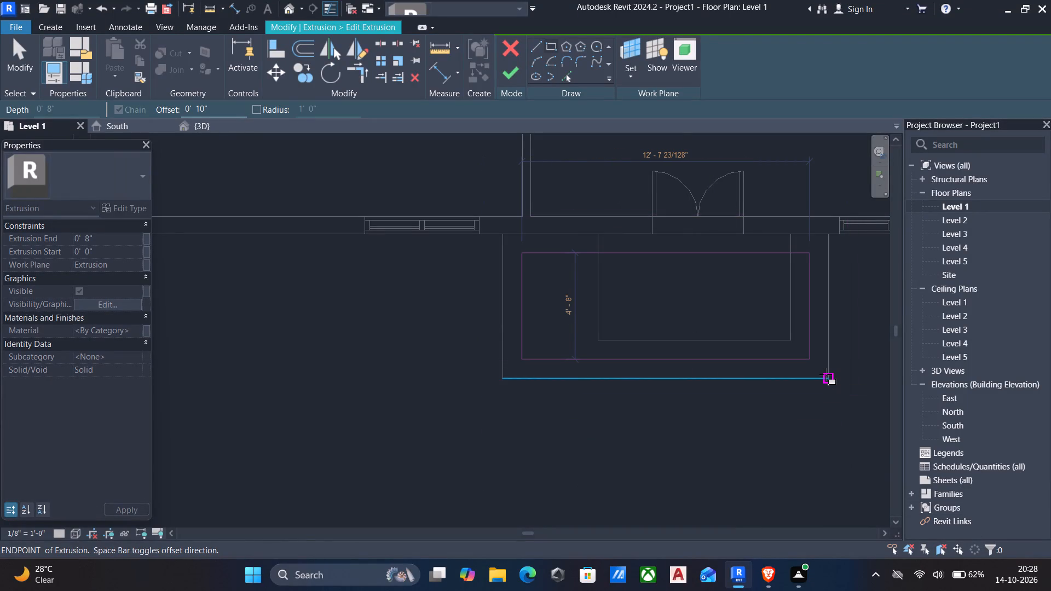
pyautogui.click(825, 374)
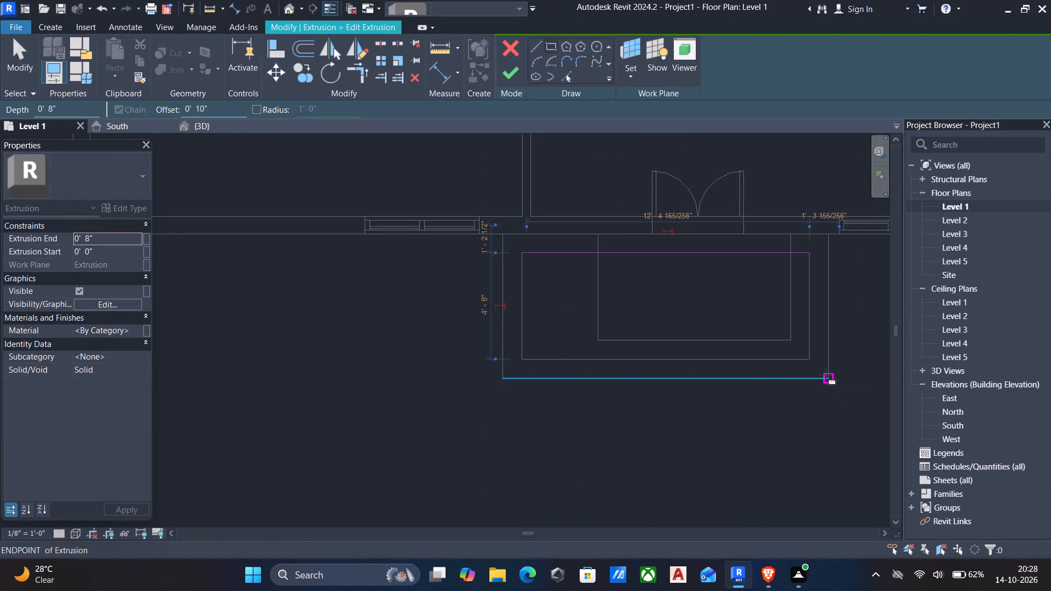
pyautogui.press('Escape')
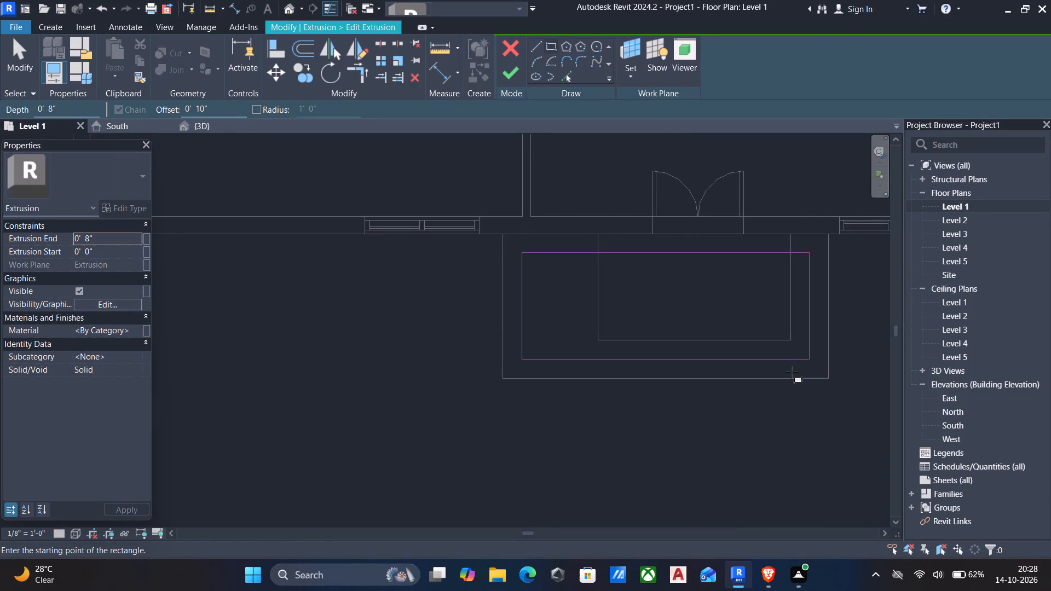
# Align the wall-side line of the middle step's sketch with the building wall's outer face and finish its extrusion.
pyautogui.write('al')
pyautogui.click(639, 235)
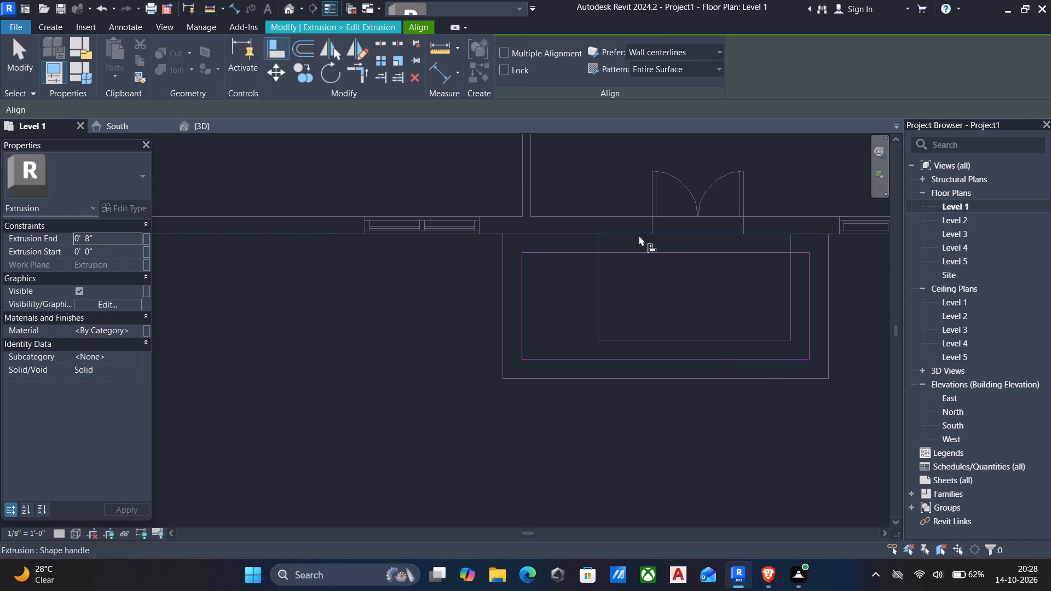
pyautogui.click(650, 251)
pyautogui.press('Escape')
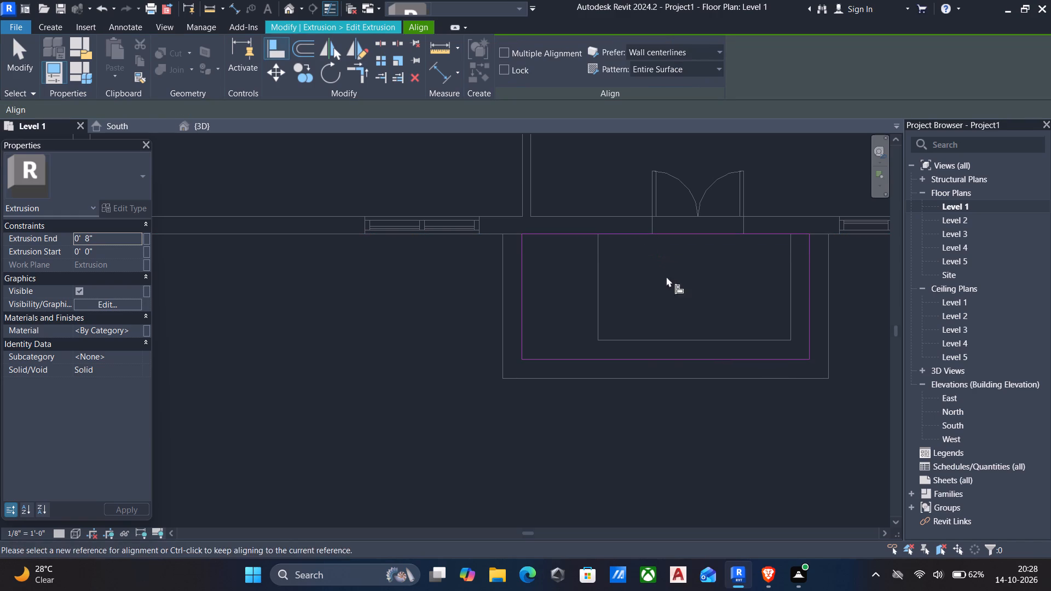
pyautogui.click(375, 25)
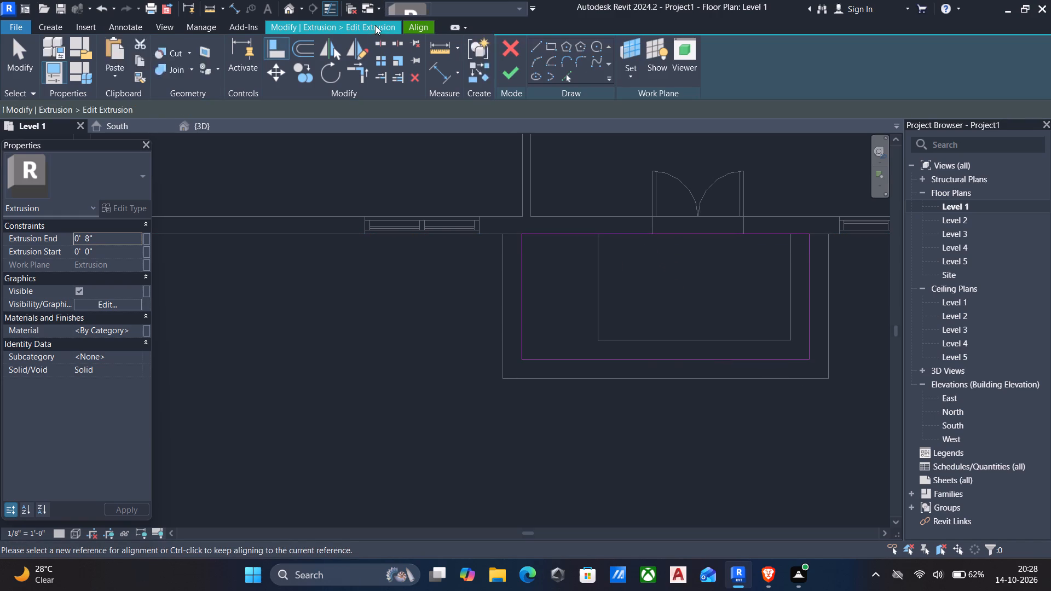
pyautogui.click(501, 73)
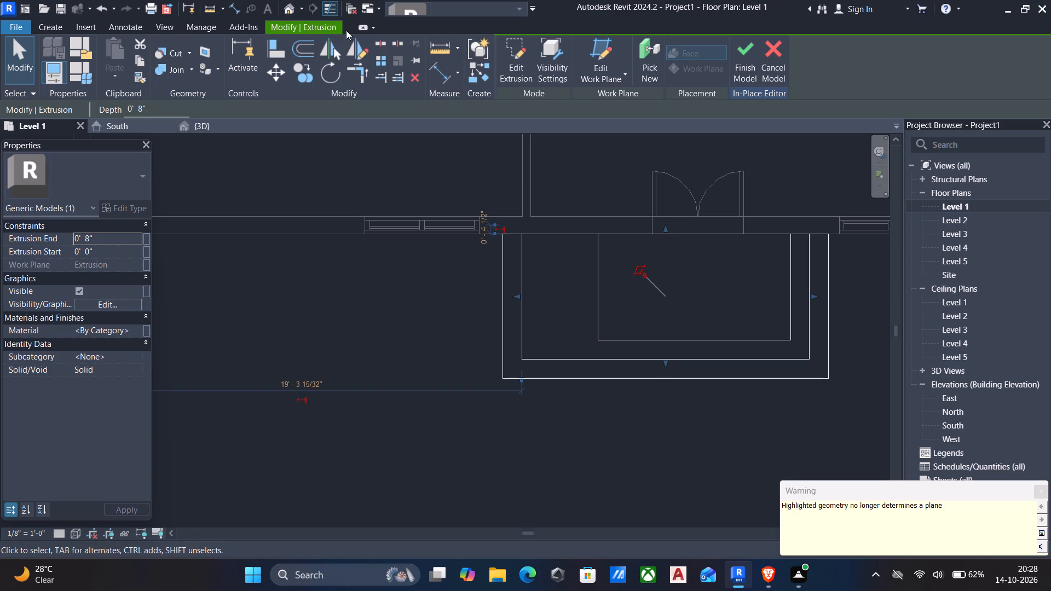
pyautogui.click(521, 62)
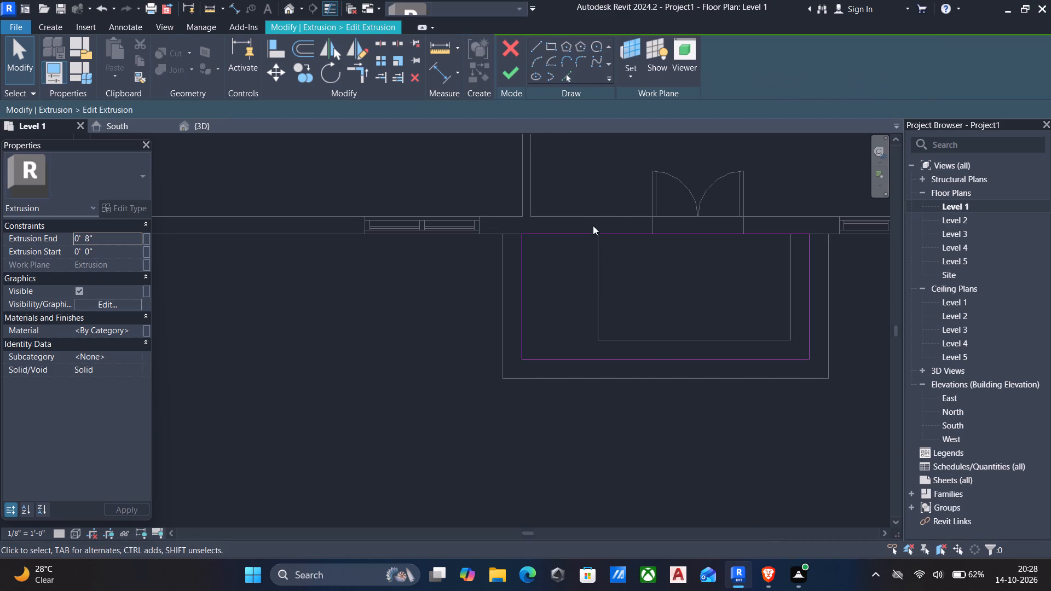
pyautogui.click(512, 74)
# Edit the top step's extrusion and delete all four lines of its sketch.
pyautogui.click(597, 273)
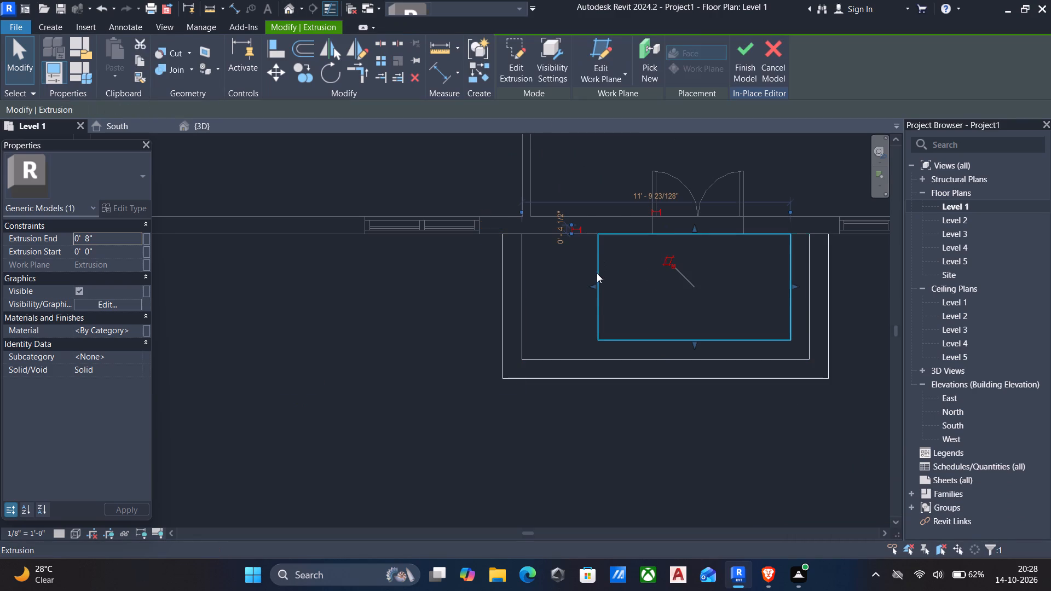
pyautogui.click(517, 53)
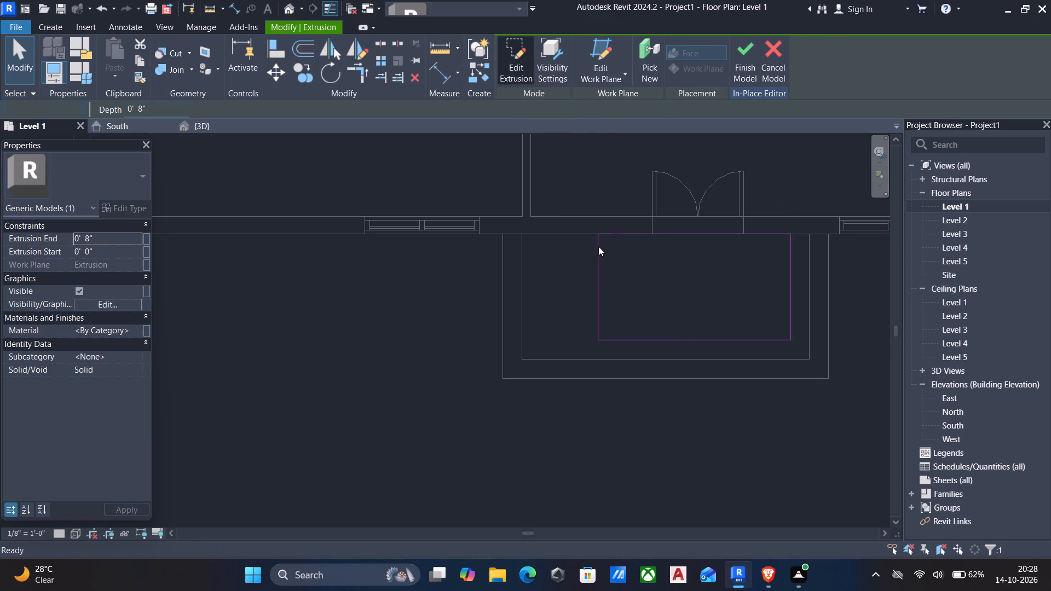
pyautogui.moveTo(550, 199); pyautogui.dragTo(831, 383)
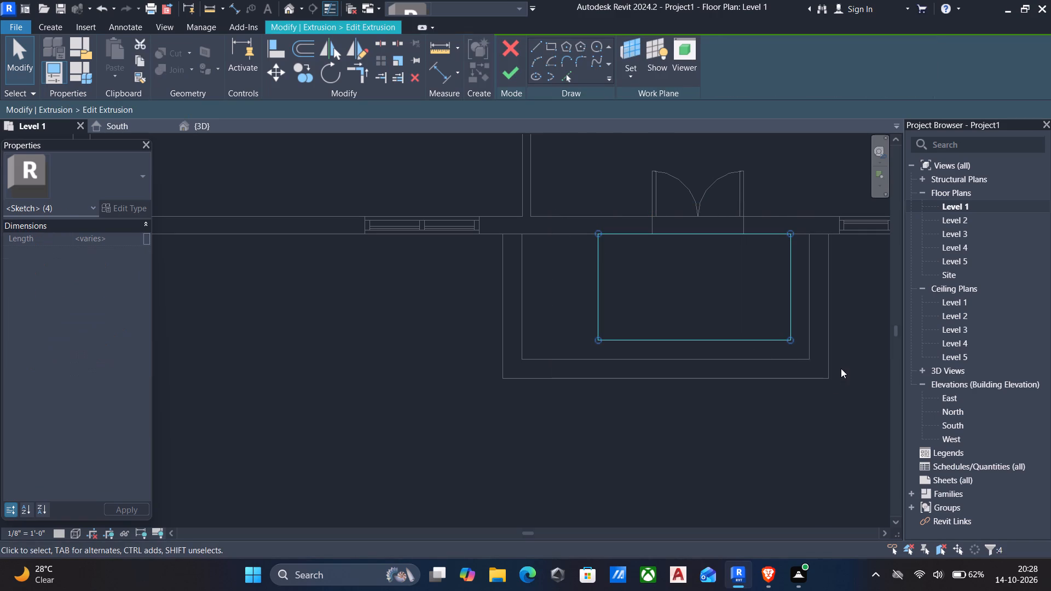
pyautogui.press('Delete')
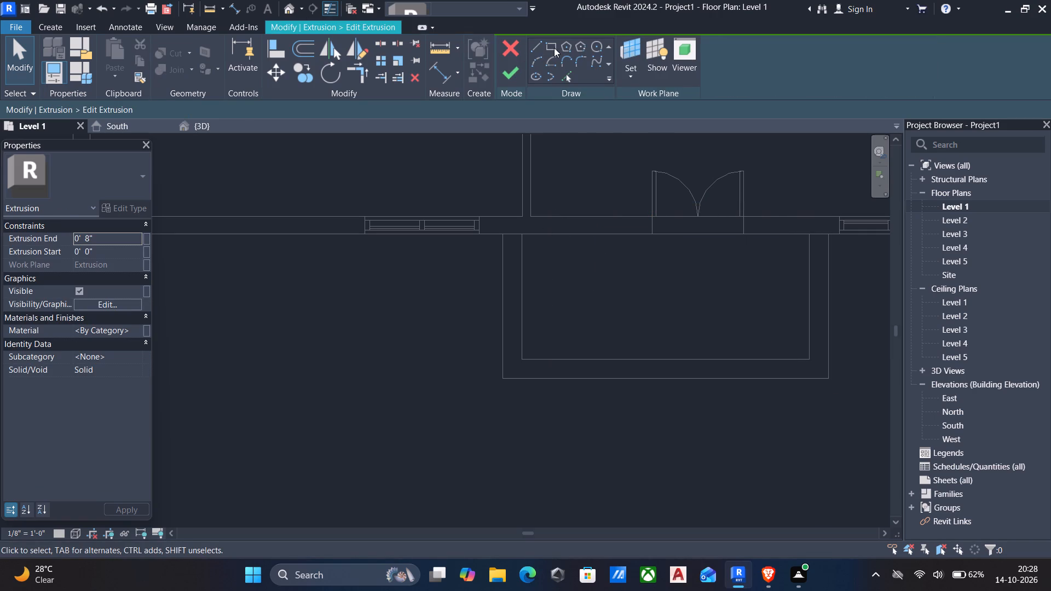
# Sketch the top step's new rectangle from the middle step's corners with a 10" inward offset, about 10' 11" by 3' 10".
pyautogui.click(554, 48)
pyautogui.moveTo(218, 108); pyautogui.dragTo(0, 92)
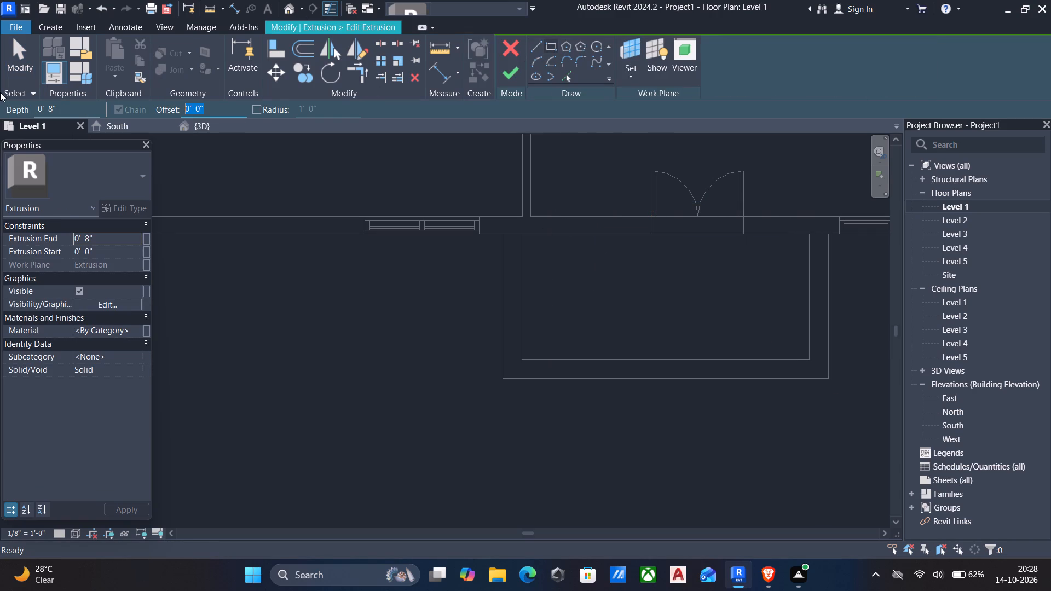
pyautogui.press('1')
pyautogui.write('0"')
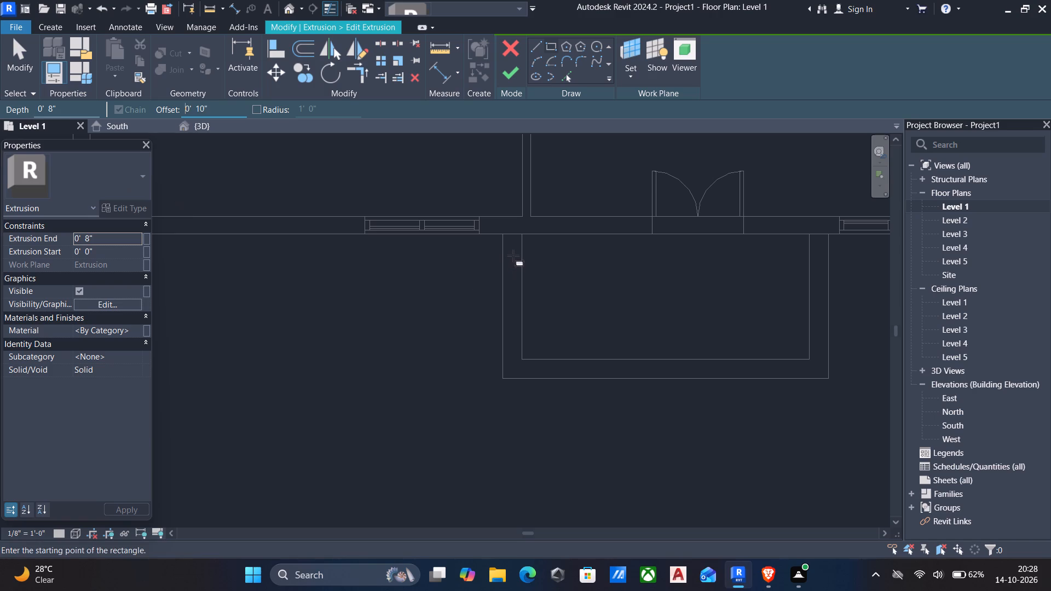
pyautogui.click(523, 235)
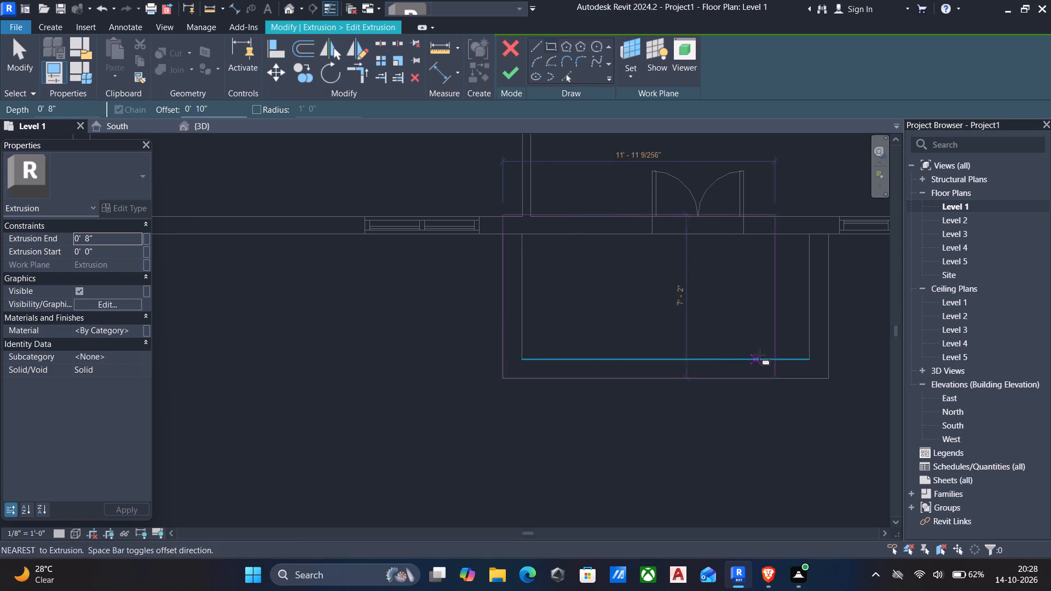
pyautogui.press('space')
pyautogui.click(810, 357)
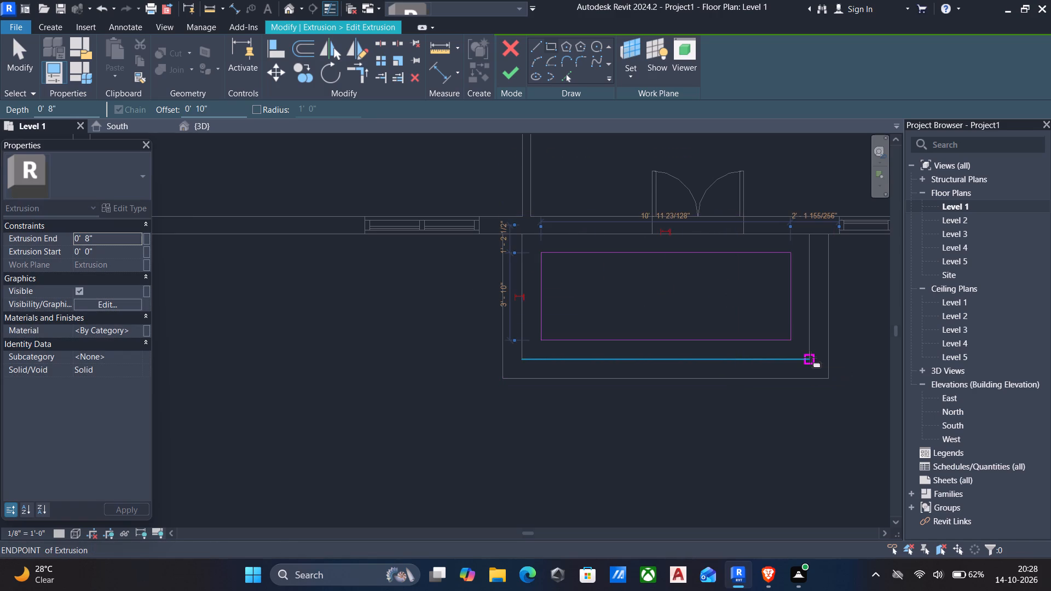
pyautogui.press('Escape')
# Align the wall-side line of the top step's sketch with the building wall's outer face and finish its extrusion.
pyautogui.write('al')
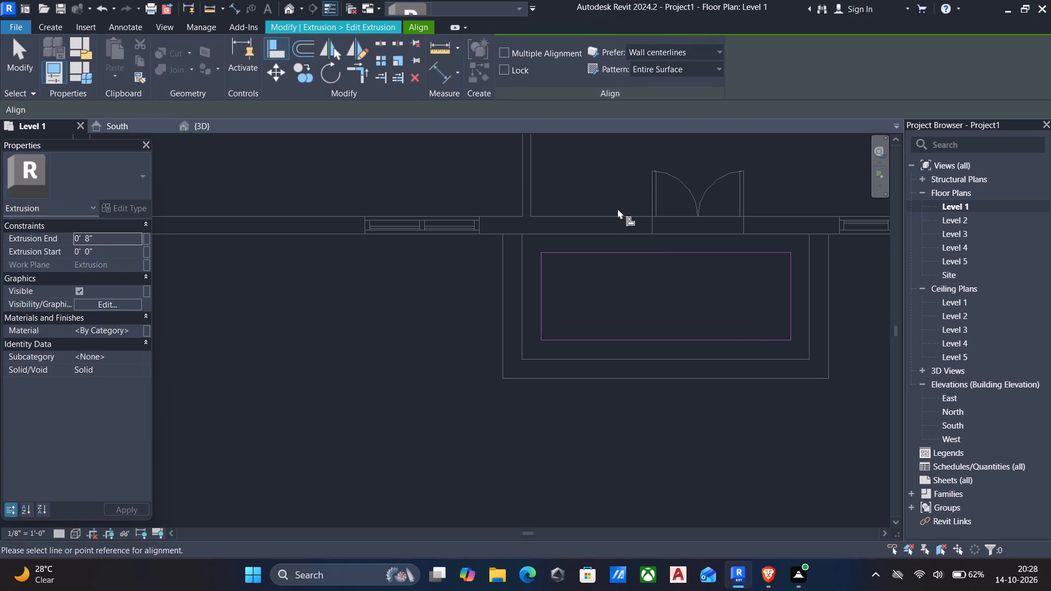
pyautogui.click(622, 231)
pyautogui.click(631, 259)
pyautogui.click(630, 254)
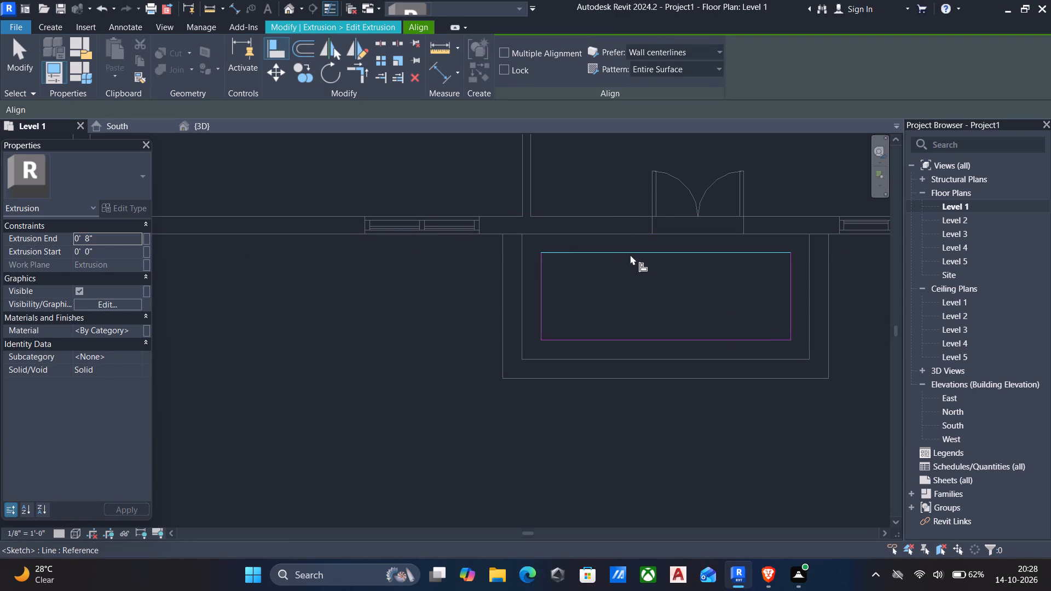
pyautogui.press('Escape')
pyautogui.write('al')
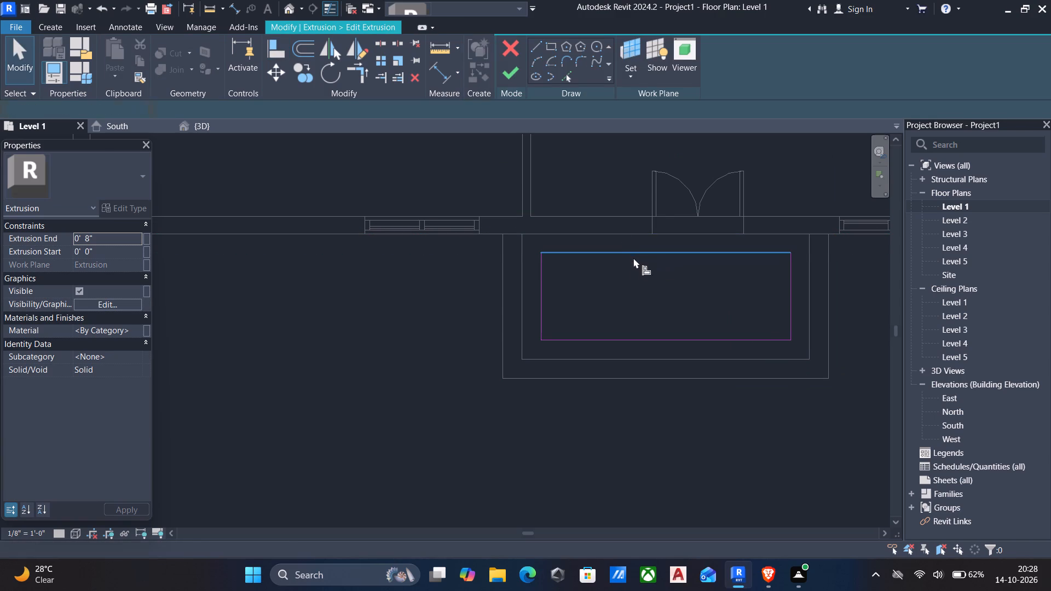
pyautogui.click(615, 235)
pyautogui.click(619, 252)
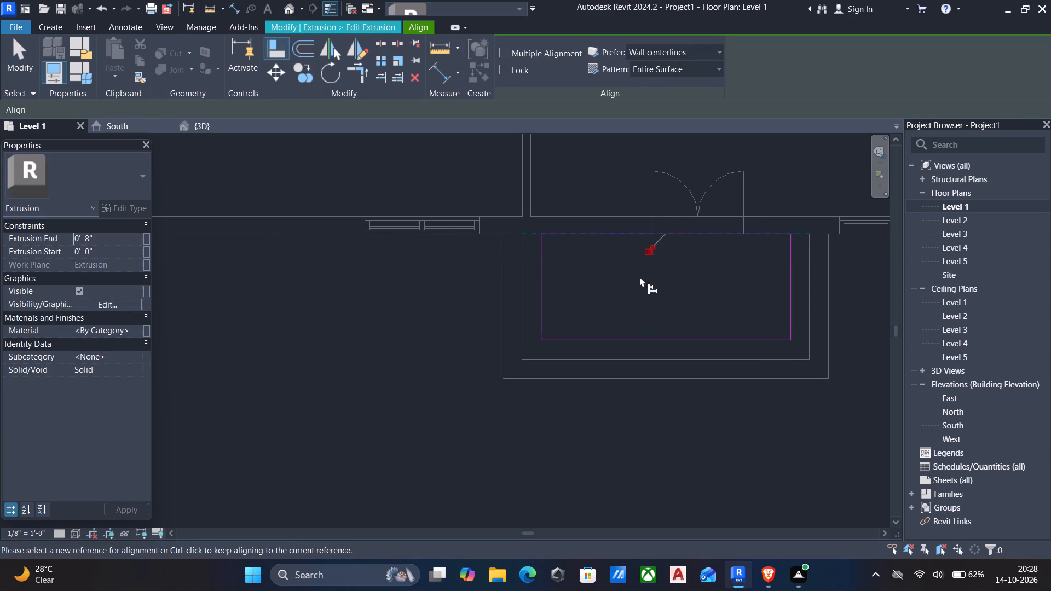
pyautogui.press('Escape')
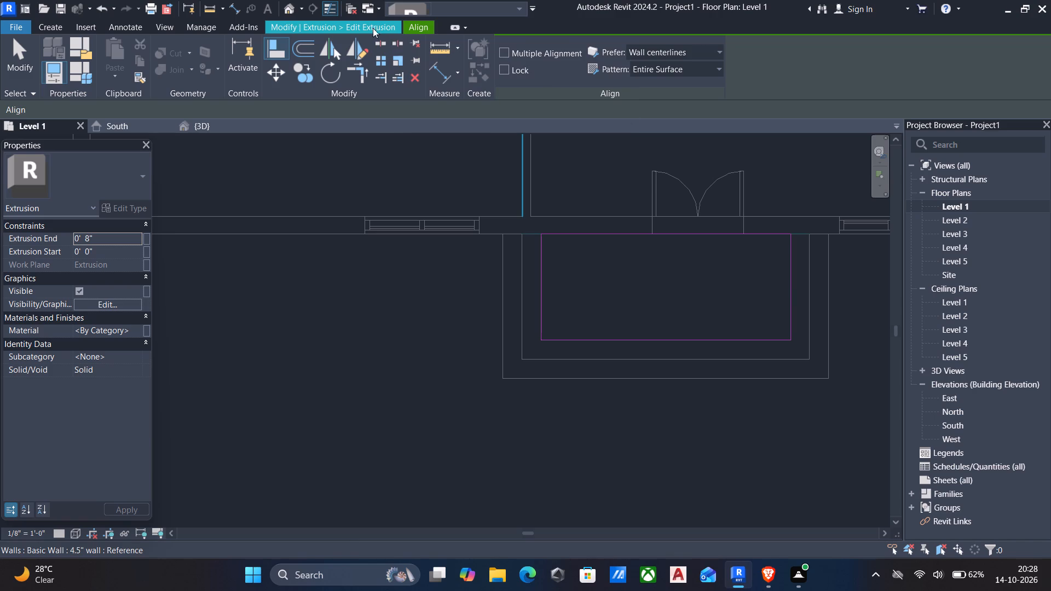
pyautogui.click(368, 25)
pyautogui.click(499, 78)
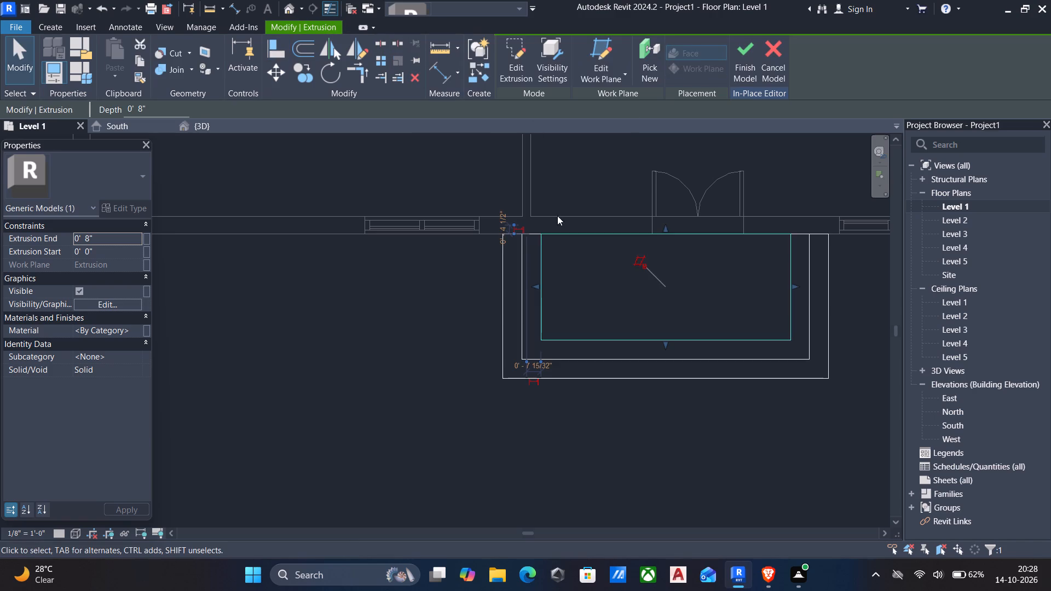
# Examine the three widened entrance steps in the 3D view from several angles.
pyautogui.click(294, 8)
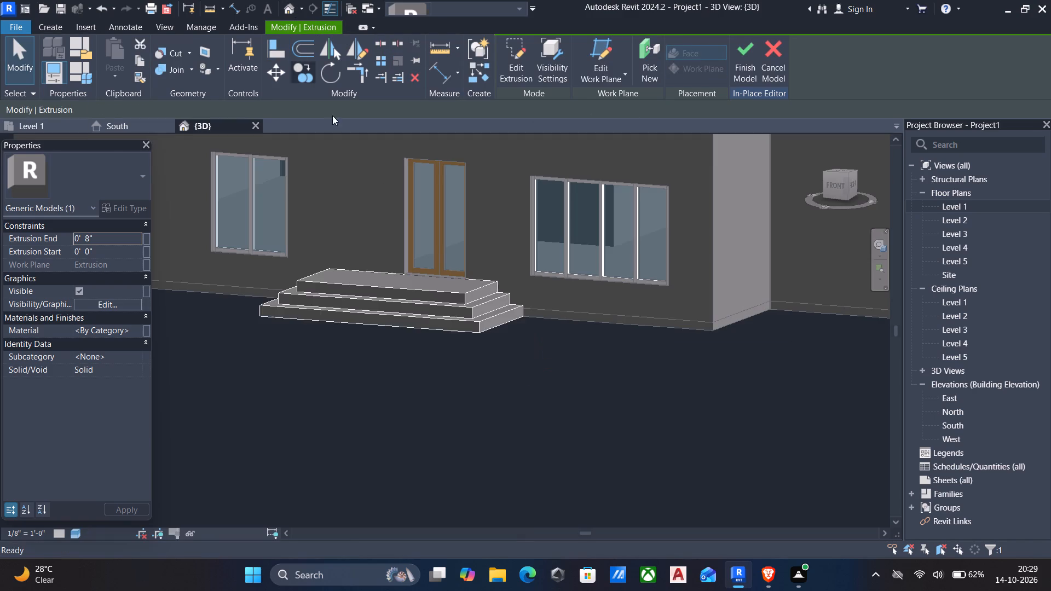
pyautogui.scroll(5, 436, 320)
pyautogui.scroll(-5, 436, 320)
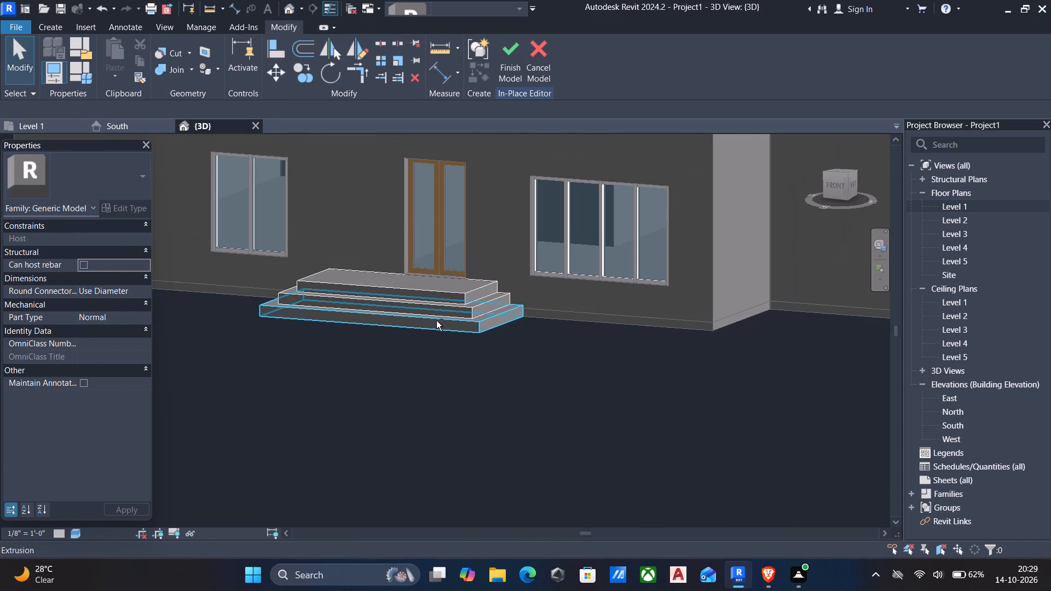
pyautogui.keyDown('shift'); pyautogui.scroll(-3, 505, 354); pyautogui.keyUp('shift')
pyautogui.keyDown('shift'); pyautogui.moveTo(513, 361); pyautogui.dragTo(513, 362, button='right'); pyautogui.keyUp('shift')
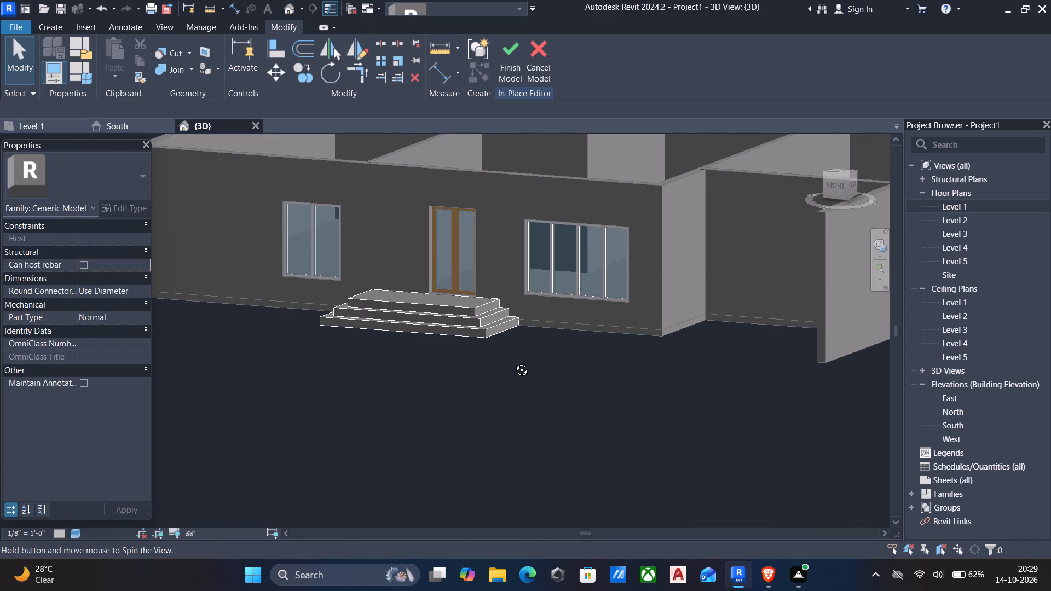
pyautogui.keyDown('shift'); pyautogui.moveTo(513, 362); pyautogui.dragTo(534, 358, button='right'); pyautogui.keyUp('shift')
pyautogui.scroll(5, 537, 360)
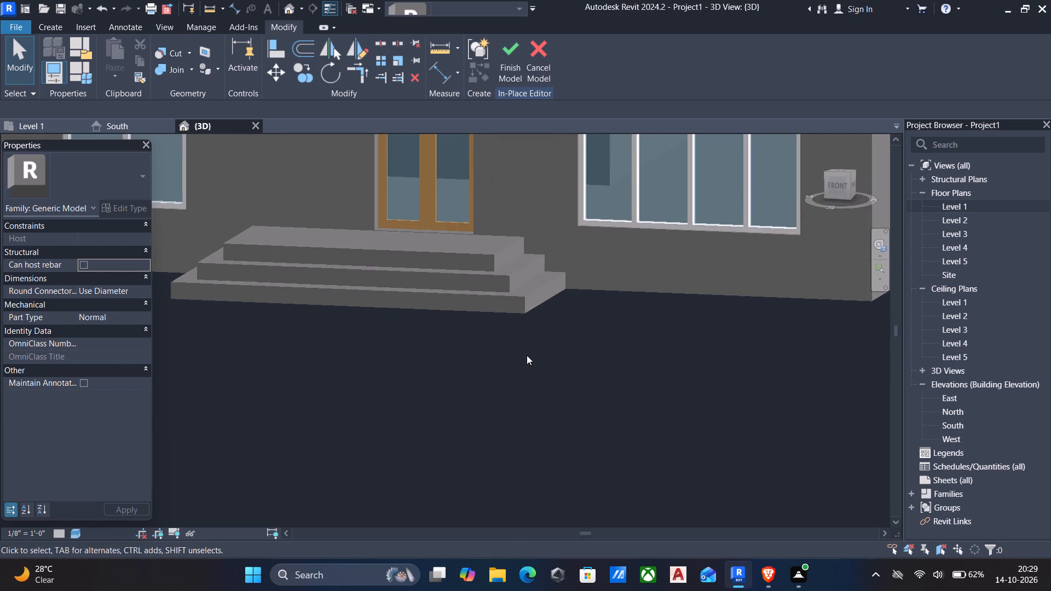
pyautogui.moveTo(500, 346); pyautogui.dragTo(518, 391, button='middle')
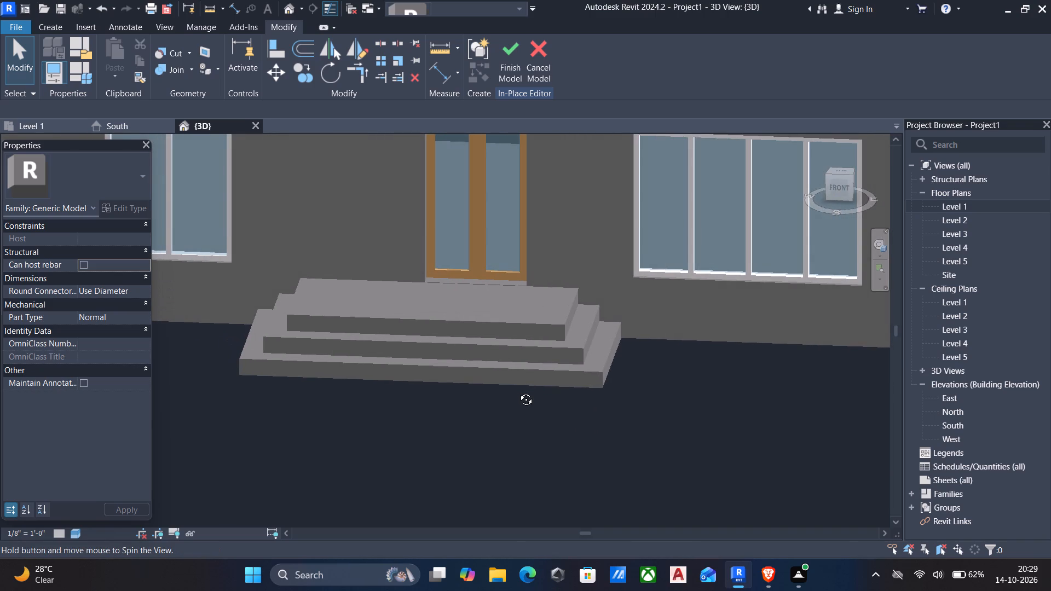
pyautogui.moveTo(518, 391); pyautogui.dragTo(558, 386, button='middle')
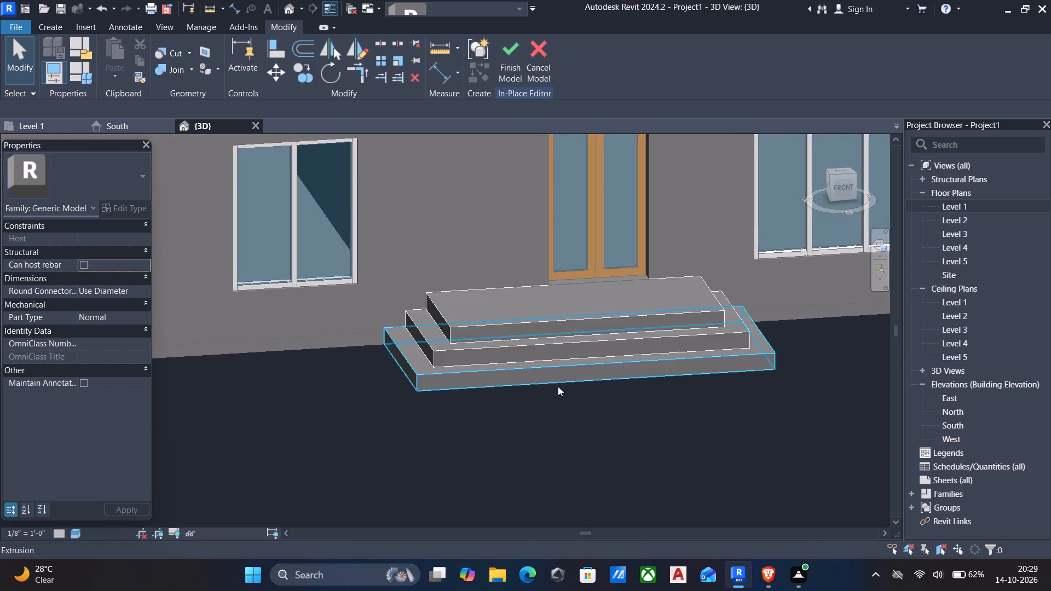
pyautogui.scroll(-3, 558, 386)
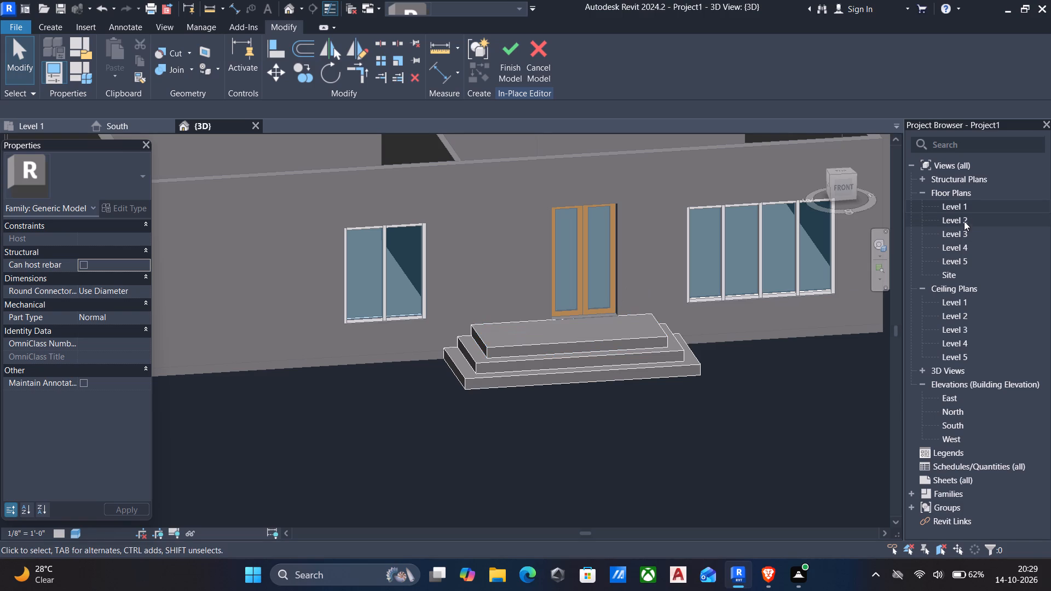
# On the Level 1 plan, measure the top step's depth and width.
pyautogui.doubleClick(978, 212)
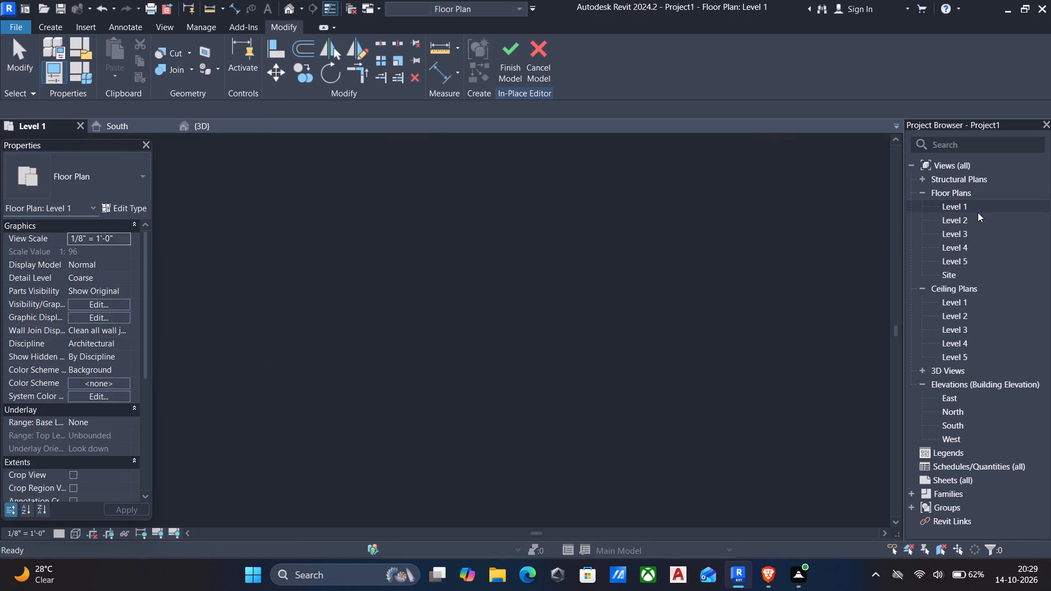
pyautogui.write('dd')
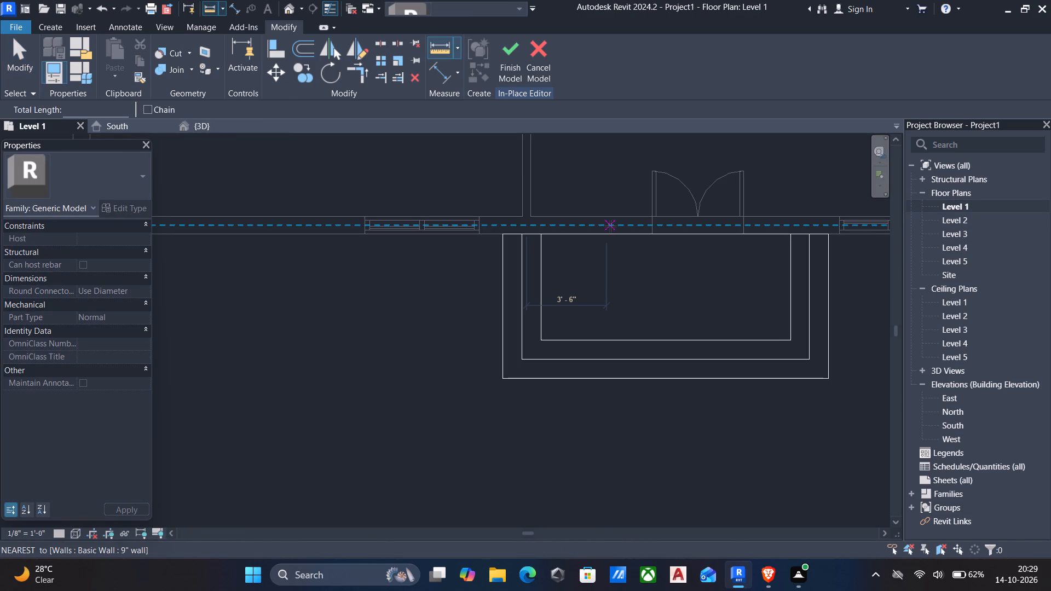
pyautogui.click(540, 236)
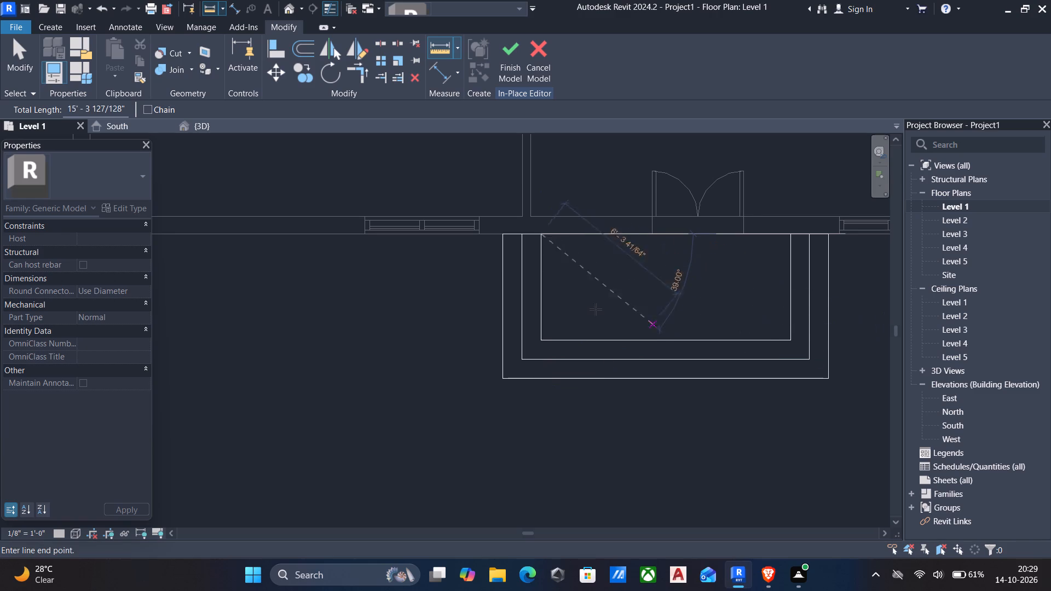
pyautogui.click(541, 339)
pyautogui.click(789, 339)
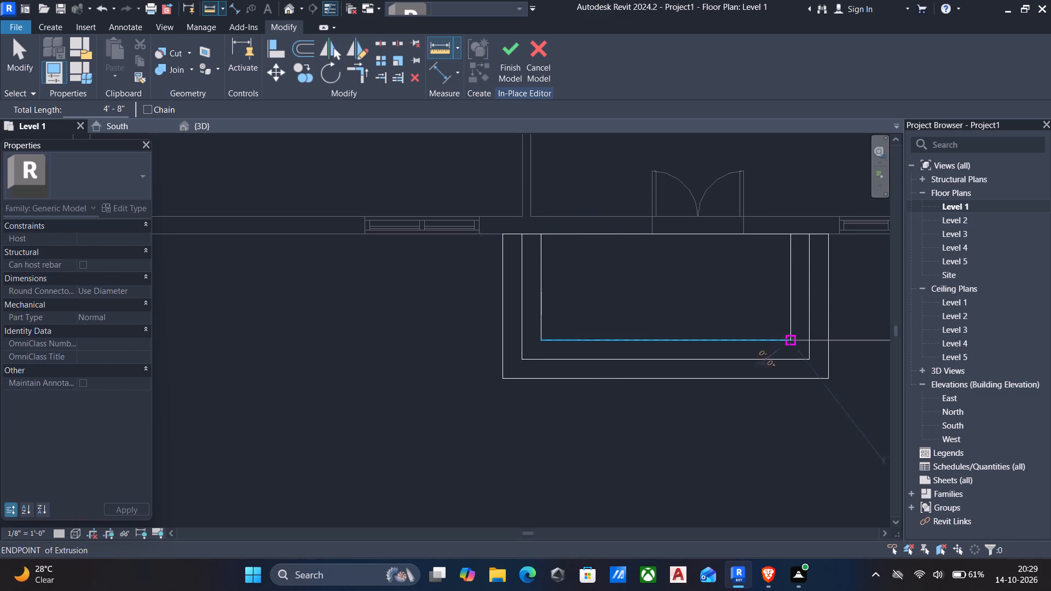
pyautogui.click(543, 343)
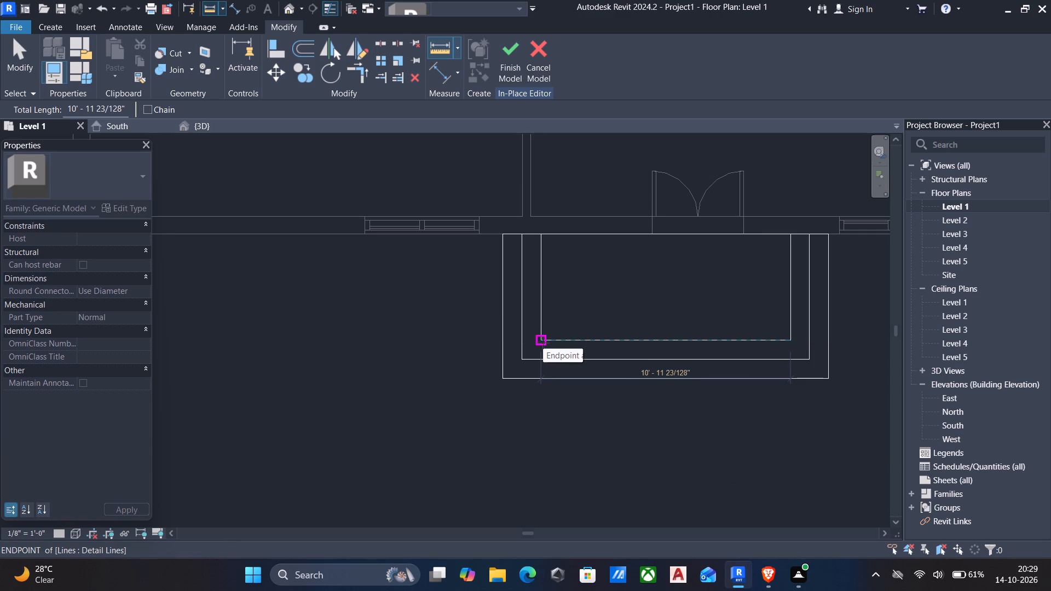
pyautogui.press('Escape')
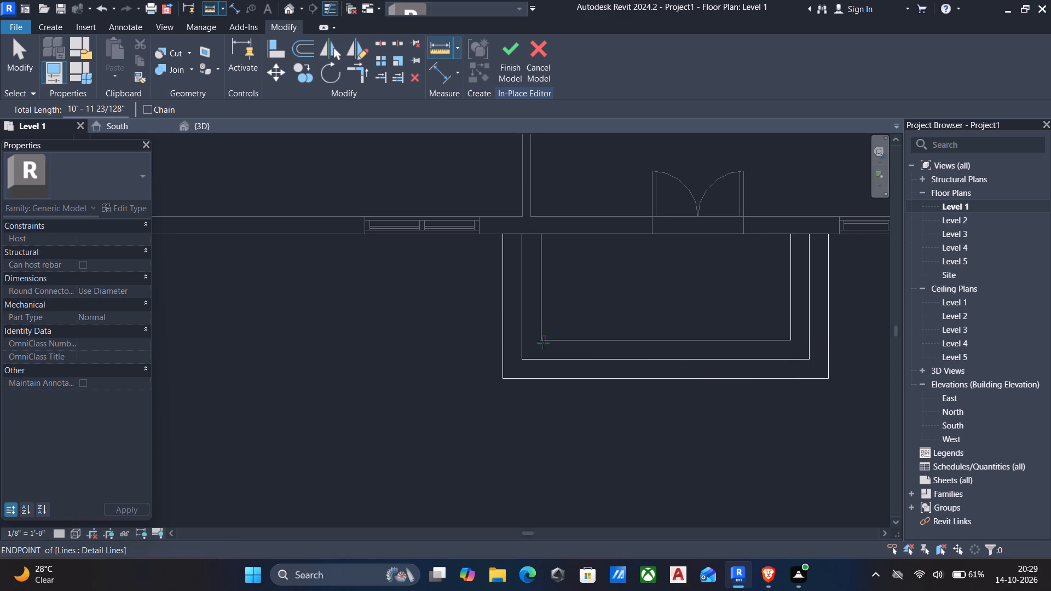
# Finish the in-place model of the entrance steps.
pyautogui.click(511, 54)
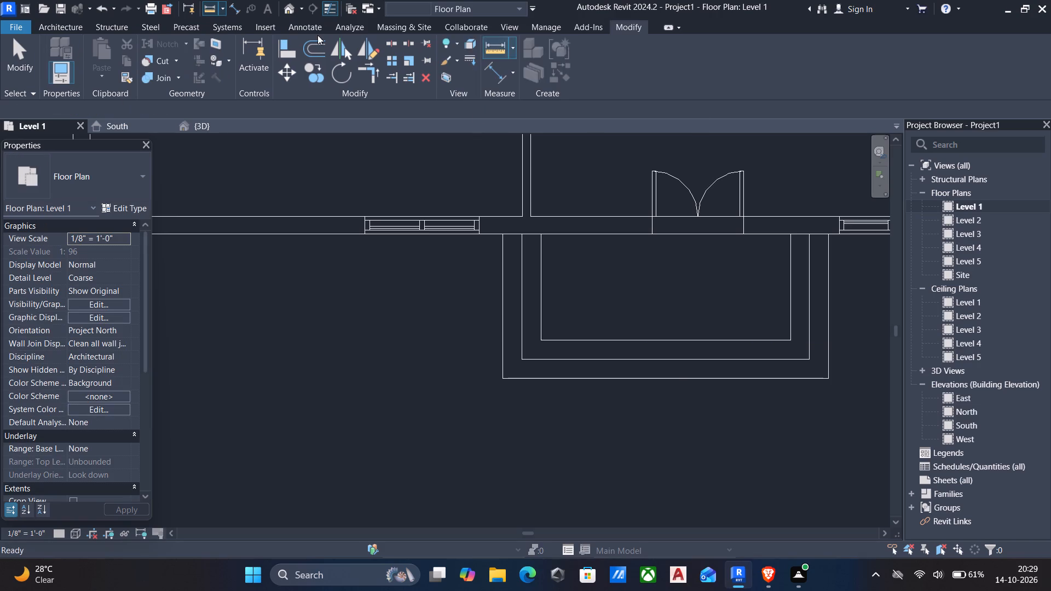
# Nudge the in-place entrance steps east along the building wall, bringing them closer to centred on the double glass door.
pyautogui.click(528, 354)
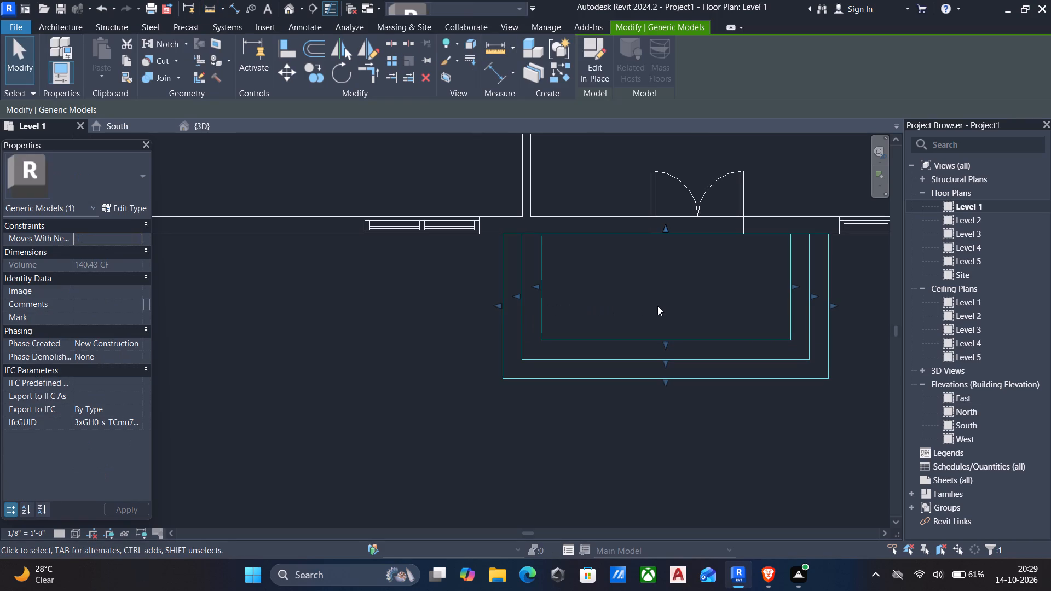
pyautogui.press('Right')
pyautogui.press('Right')
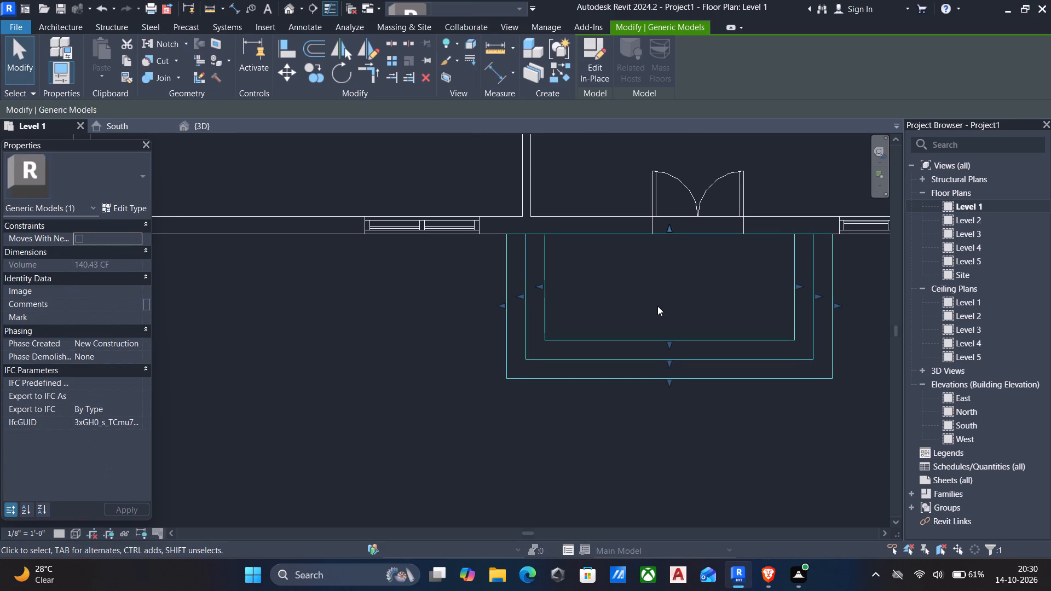
pyautogui.press('Right')
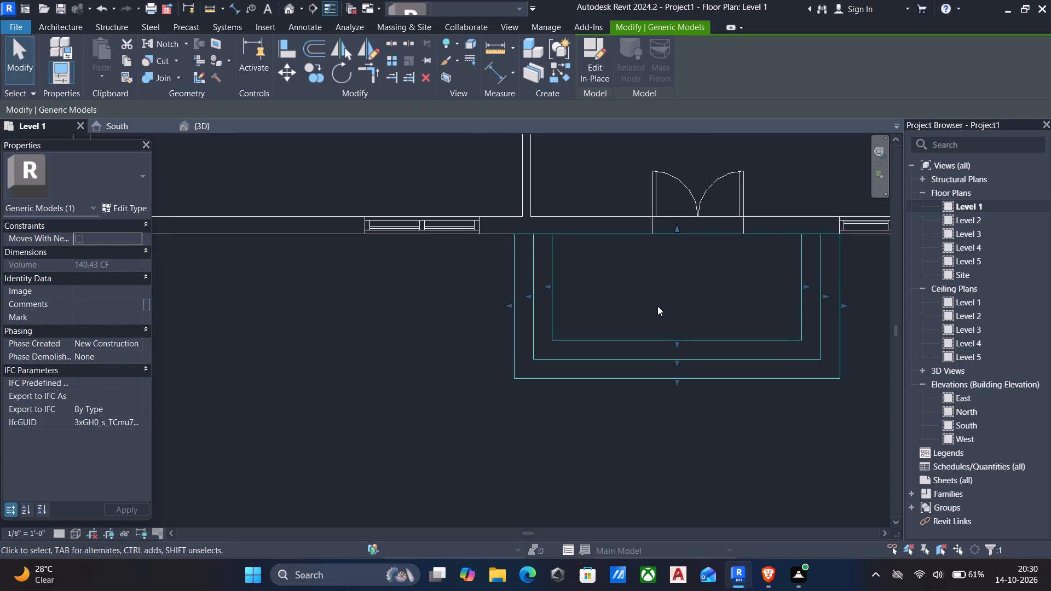
pyautogui.press('Right')
pyautogui.press('Right')
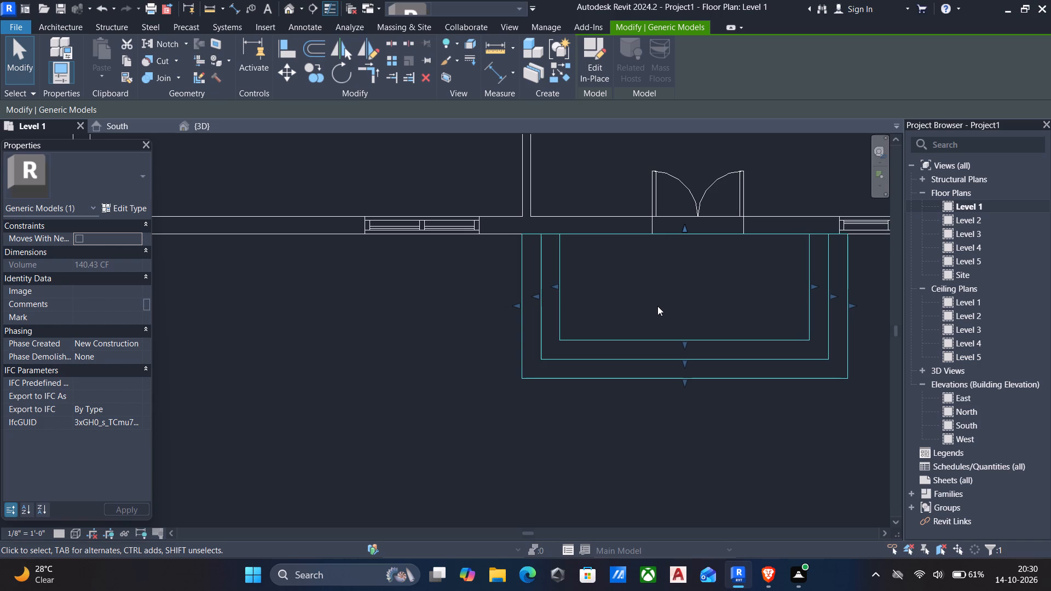
pyautogui.press('Escape')
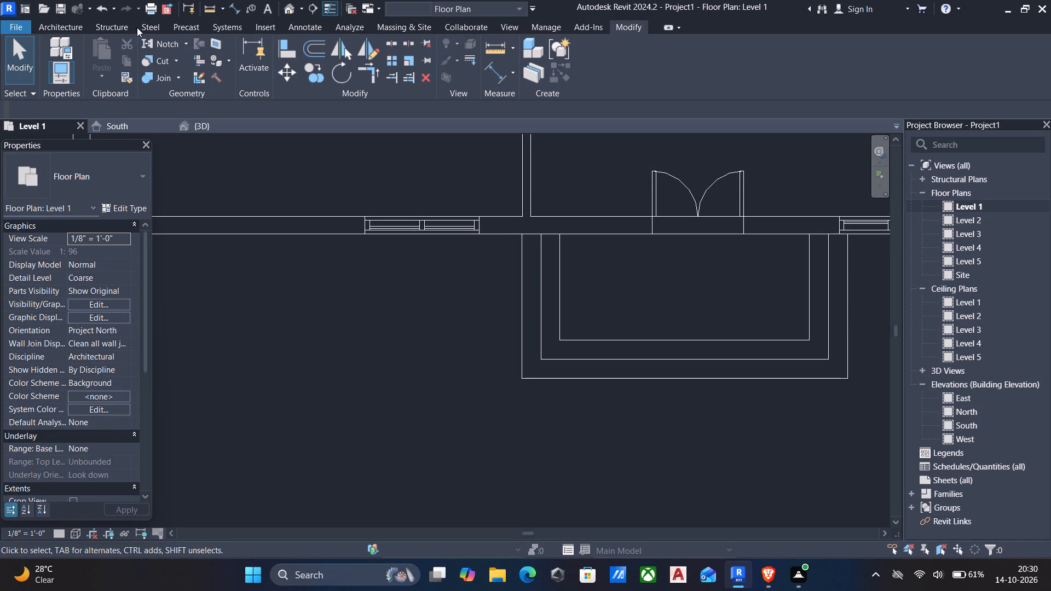
# In the 3D view, measure the top step's riser height at its front corner.
pyautogui.click(292, 8)
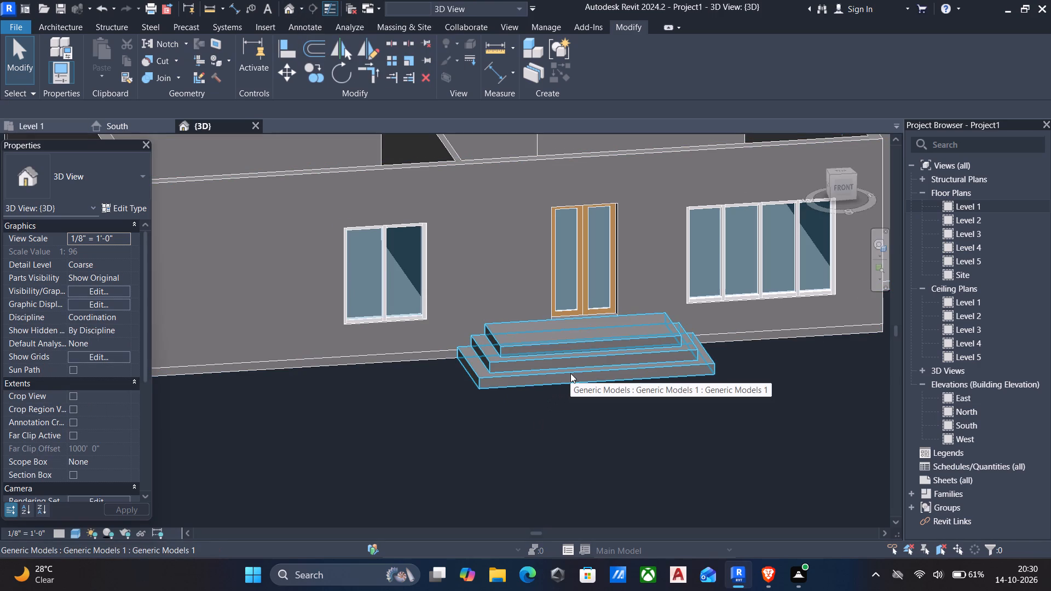
pyautogui.scroll(9, 499, 354)
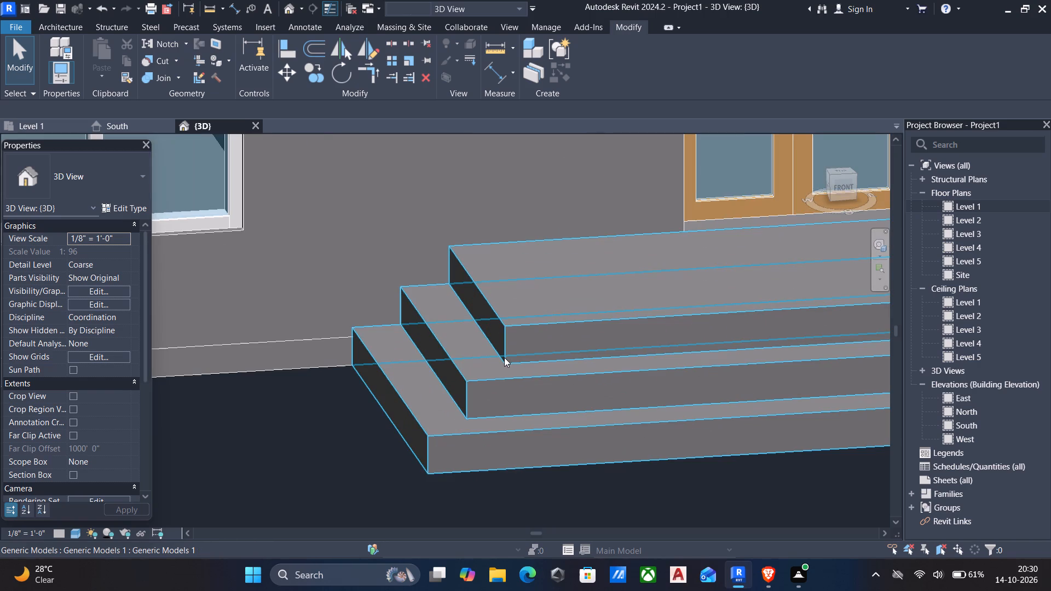
pyautogui.write('dd')
pyautogui.scroll(5, 505, 358)
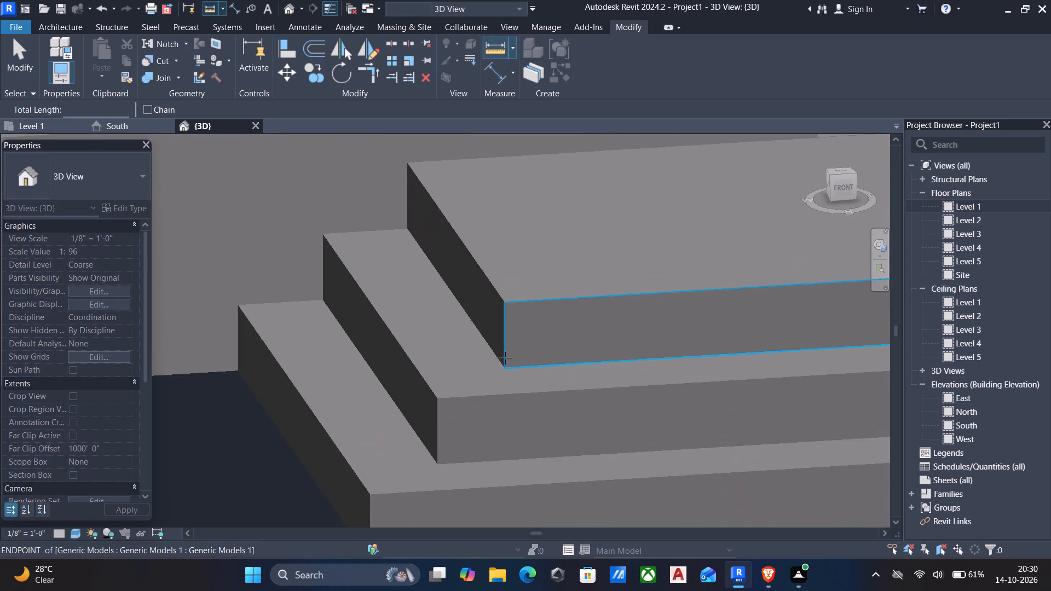
pyautogui.click(508, 297)
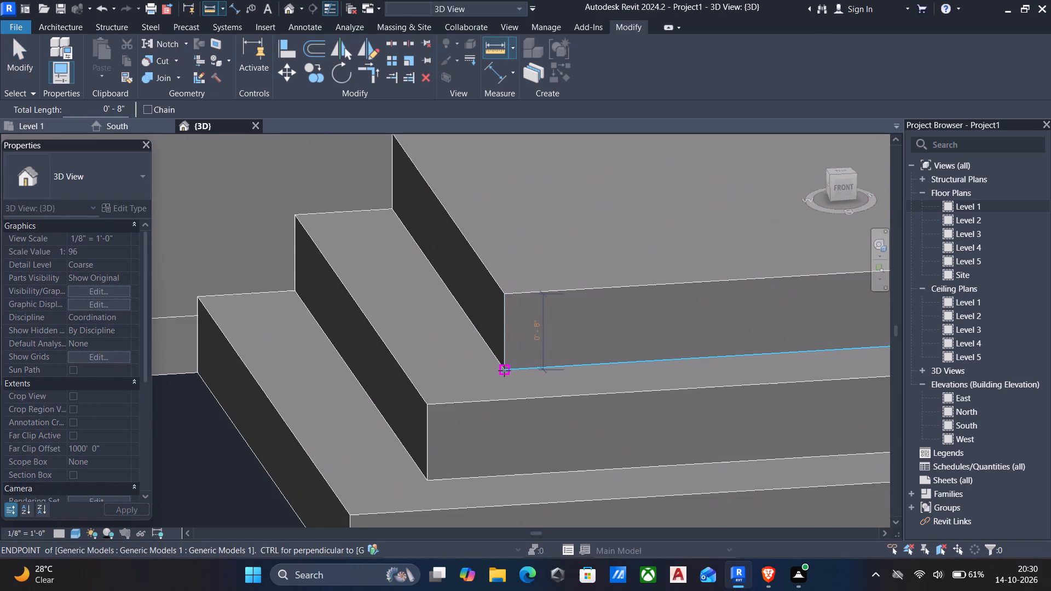
pyautogui.scroll(5, 504, 370)
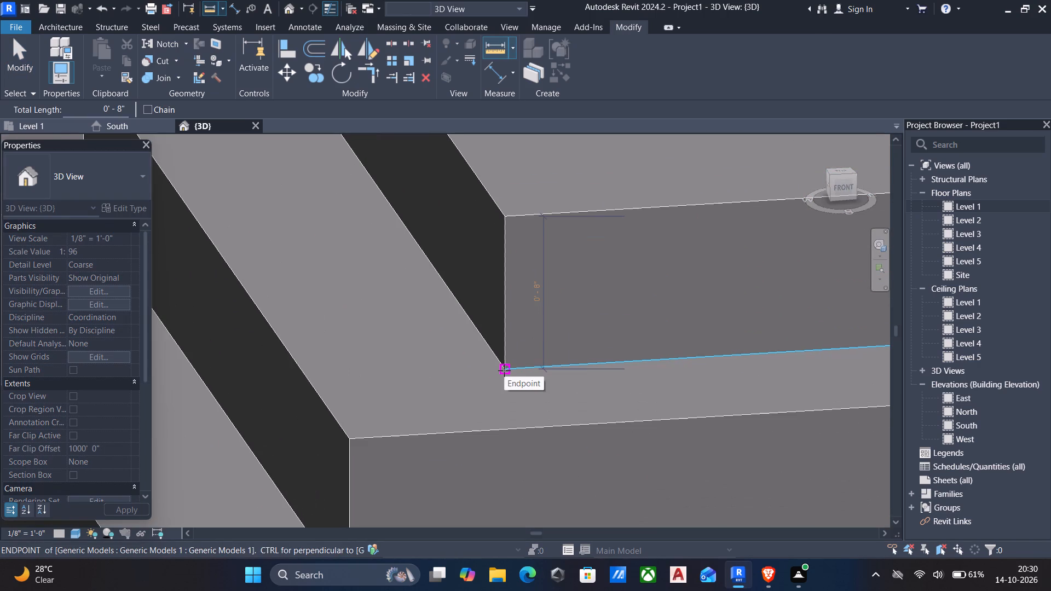
pyautogui.click(504, 370)
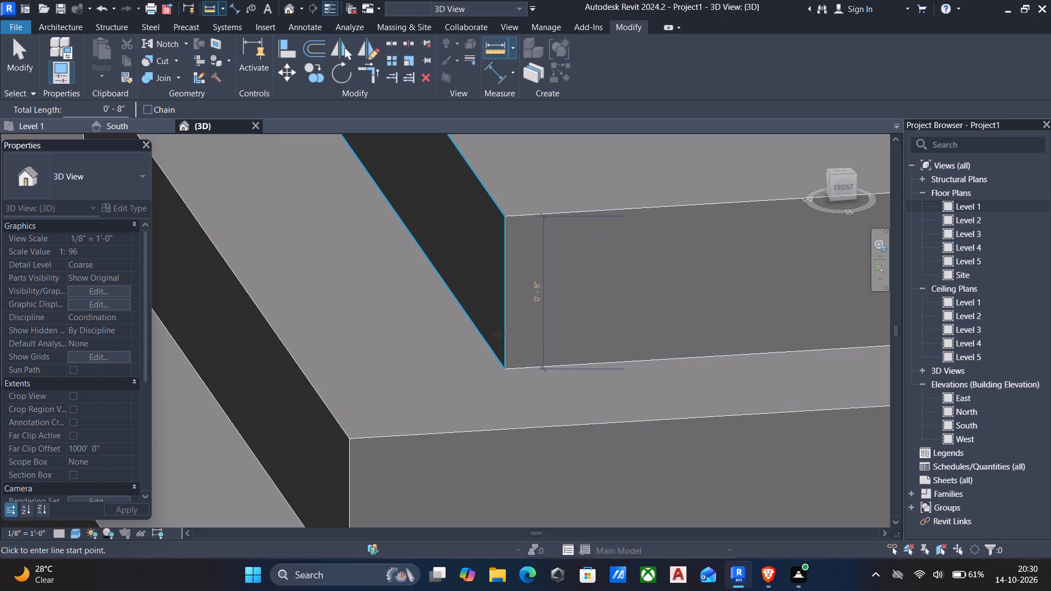
pyautogui.press('Escape')
pyautogui.scroll(-5, 479, 491)
pyautogui.scroll(-6, 386, 478)
pyautogui.moveTo(442, 425); pyautogui.dragTo(505, 36, button='middle')
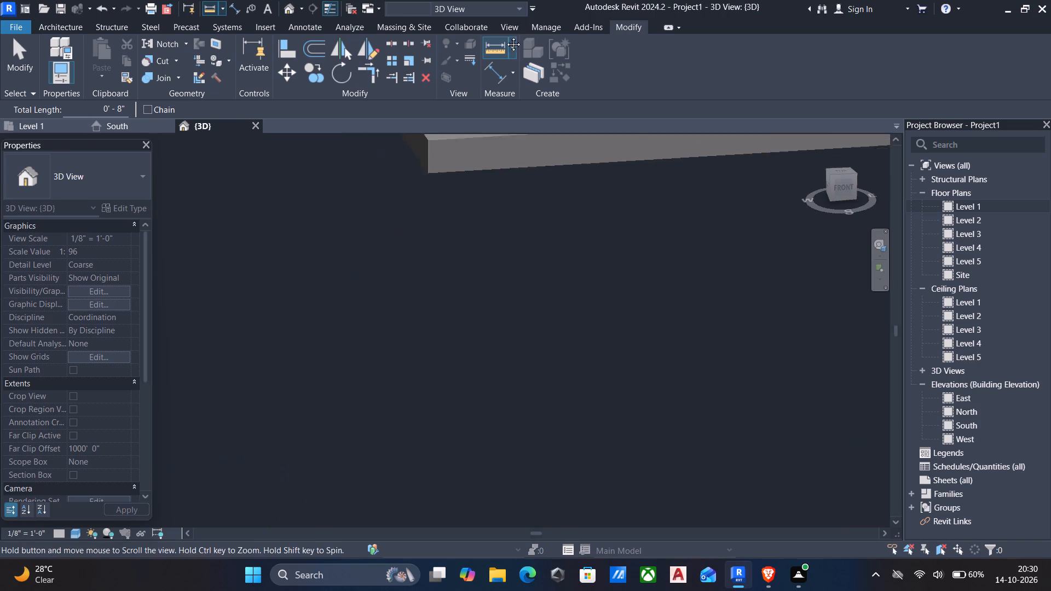
pyautogui.moveTo(505, 36); pyautogui.dragTo(505, 36, button='middle')
pyautogui.scroll(-1, 505, 36)
pyautogui.scroll(-5, 608, 408)
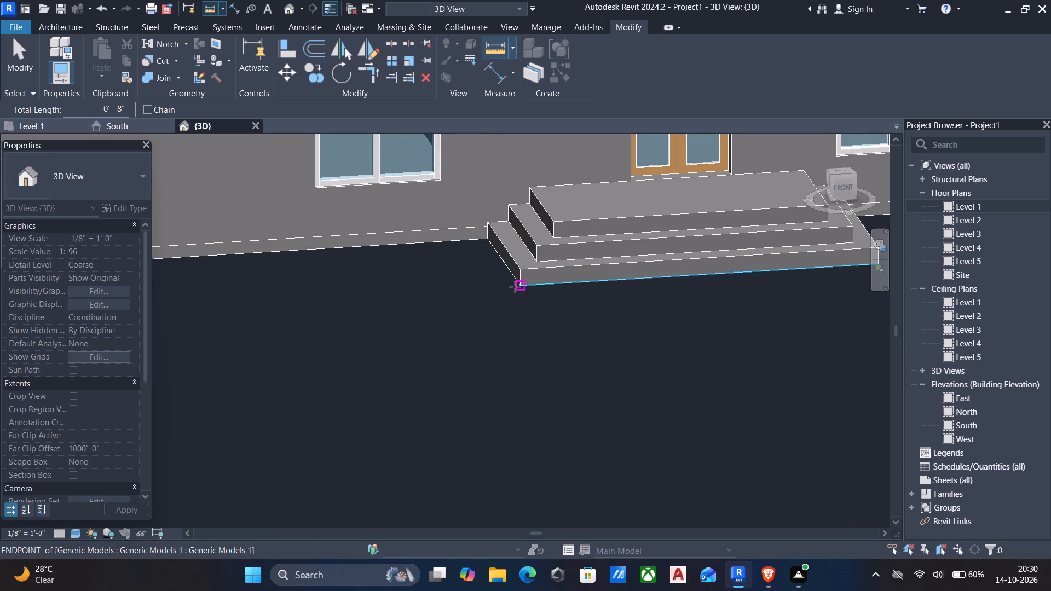
pyautogui.press('Escape')
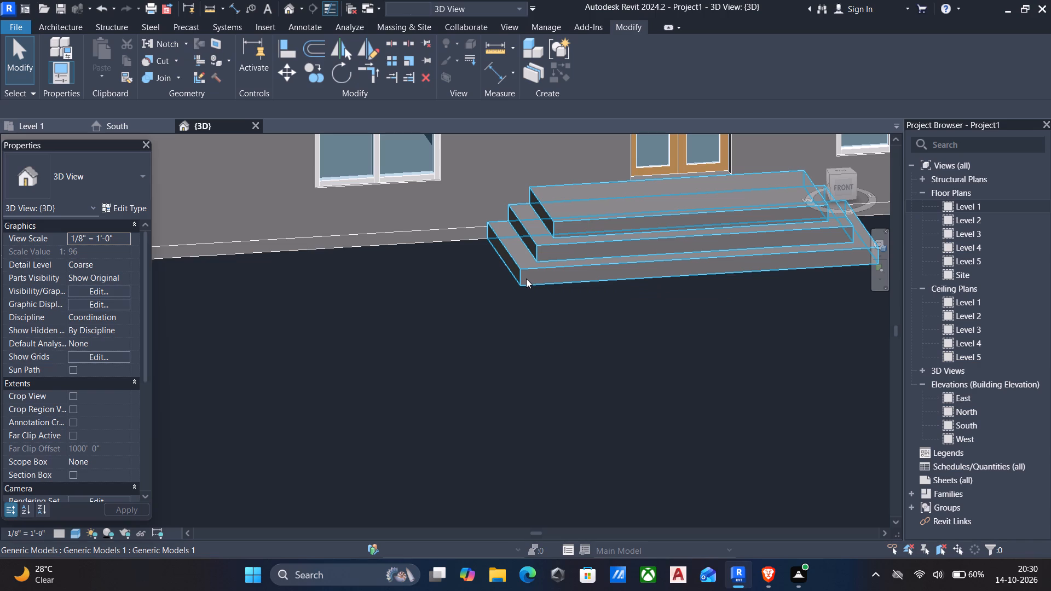
# Orient the 3D view to the front and examine the entrance steps below the double door.
pyautogui.click(847, 186)
pyautogui.scroll(3, 320, 353)
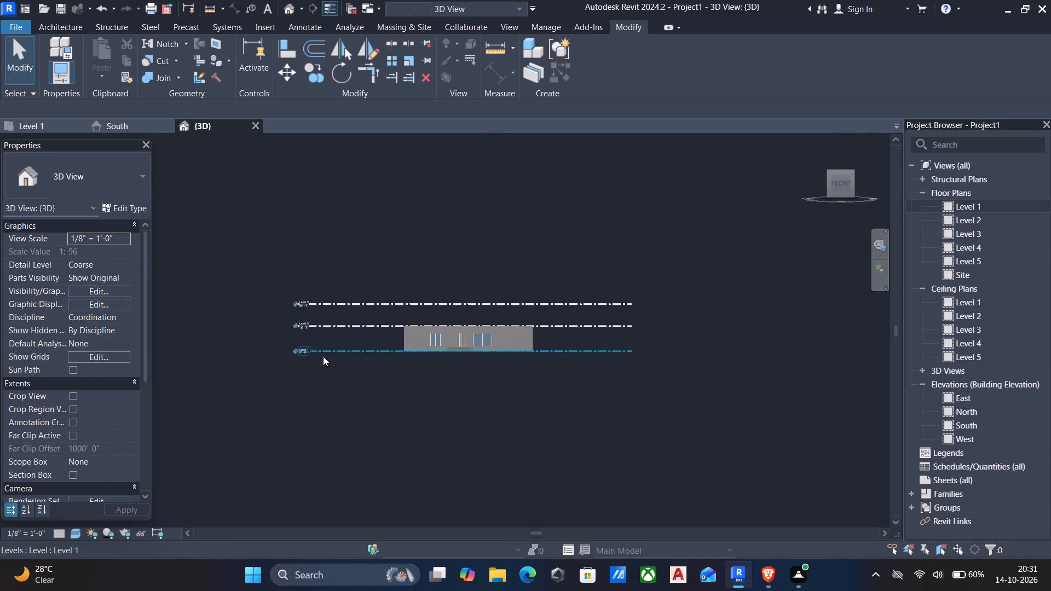
pyautogui.scroll(3, 323, 356)
pyautogui.scroll(6, 551, 340)
pyautogui.moveTo(540, 335); pyautogui.dragTo(626, 270, button='middle')
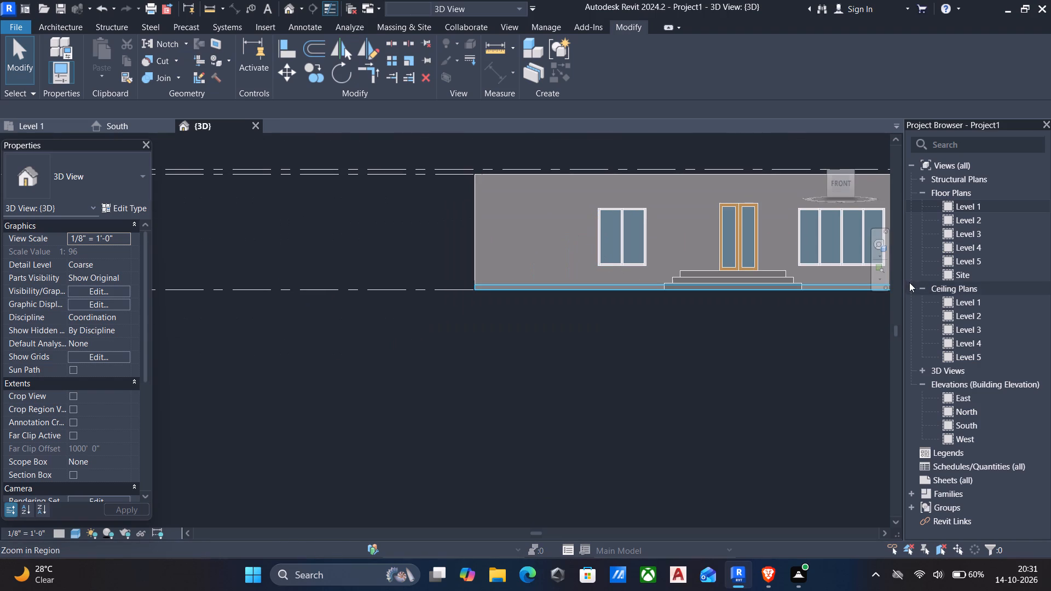
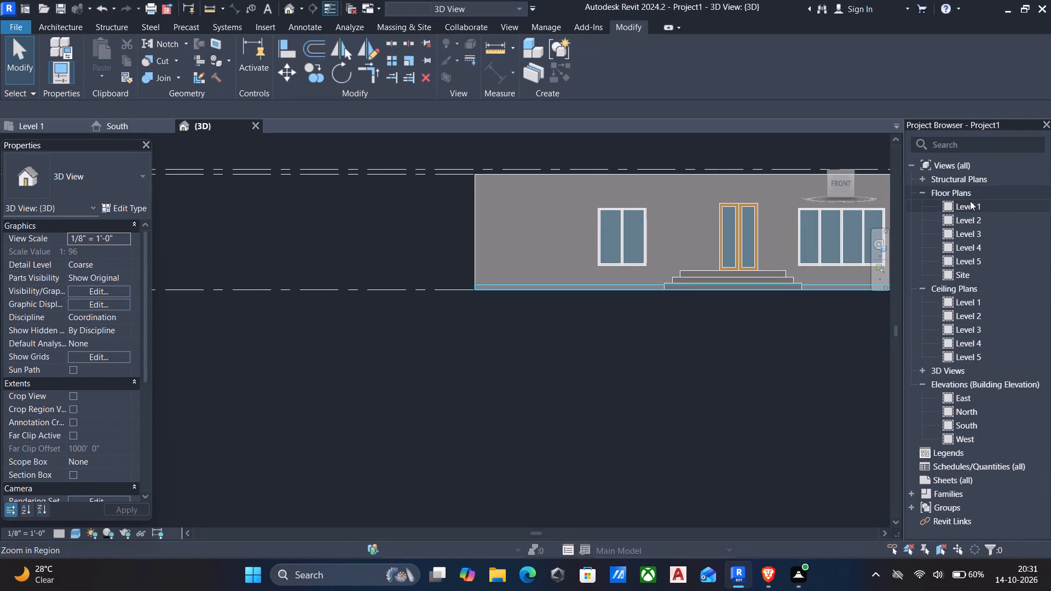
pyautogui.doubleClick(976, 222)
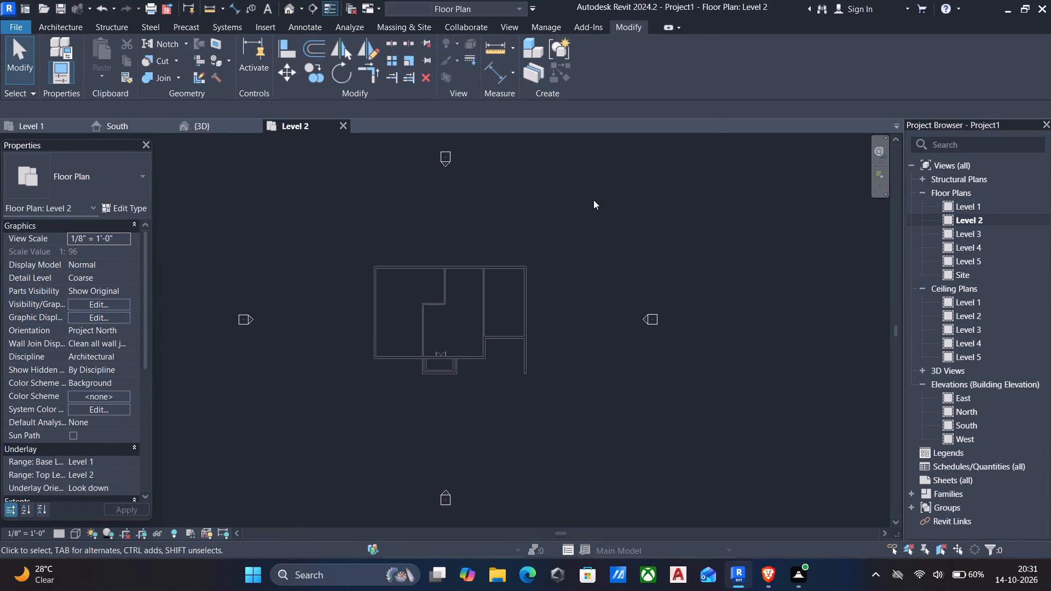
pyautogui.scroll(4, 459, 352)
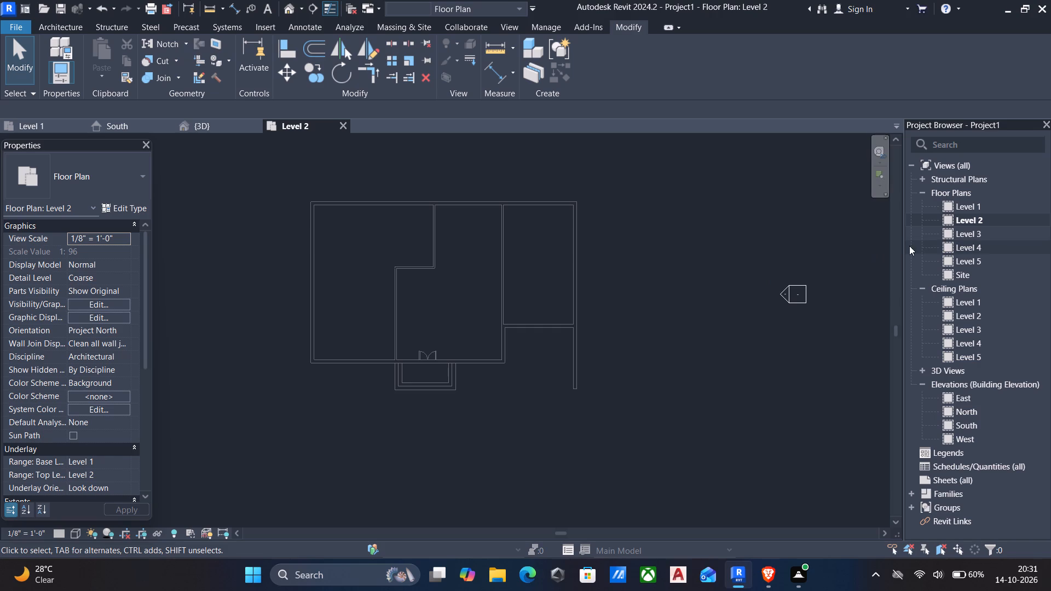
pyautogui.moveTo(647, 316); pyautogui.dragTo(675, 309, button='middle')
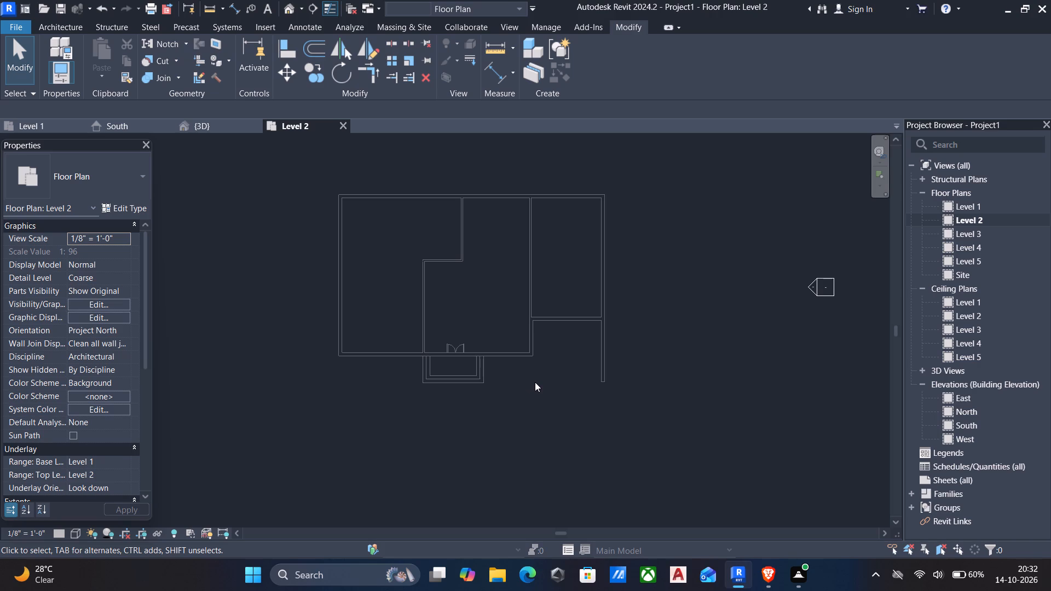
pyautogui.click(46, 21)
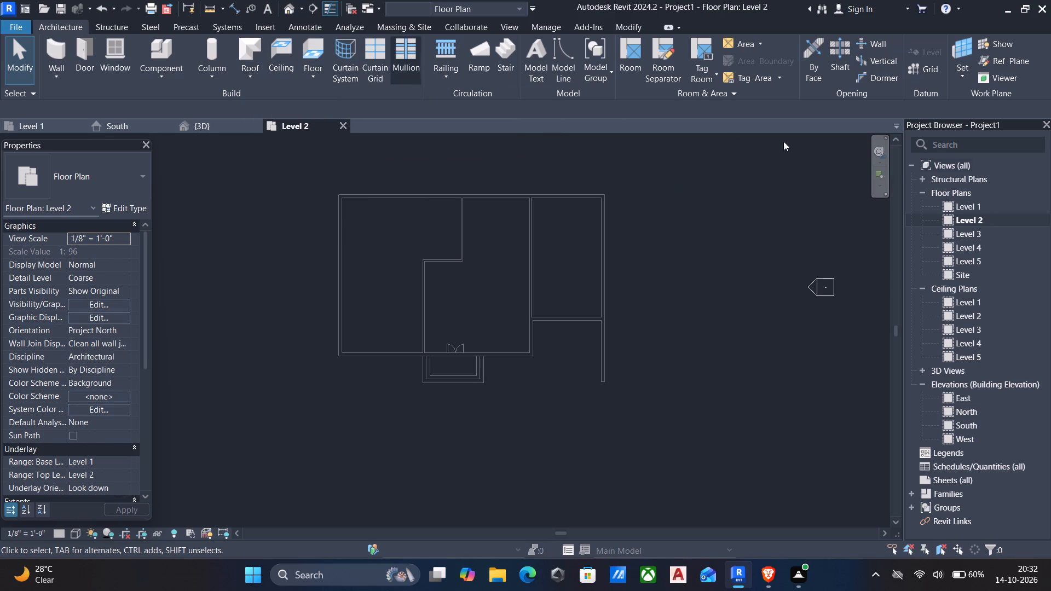
# In the 3D view, copy the Level 1 6" floor and paste it aligned to Level 2.
pyautogui.click(291, 8)
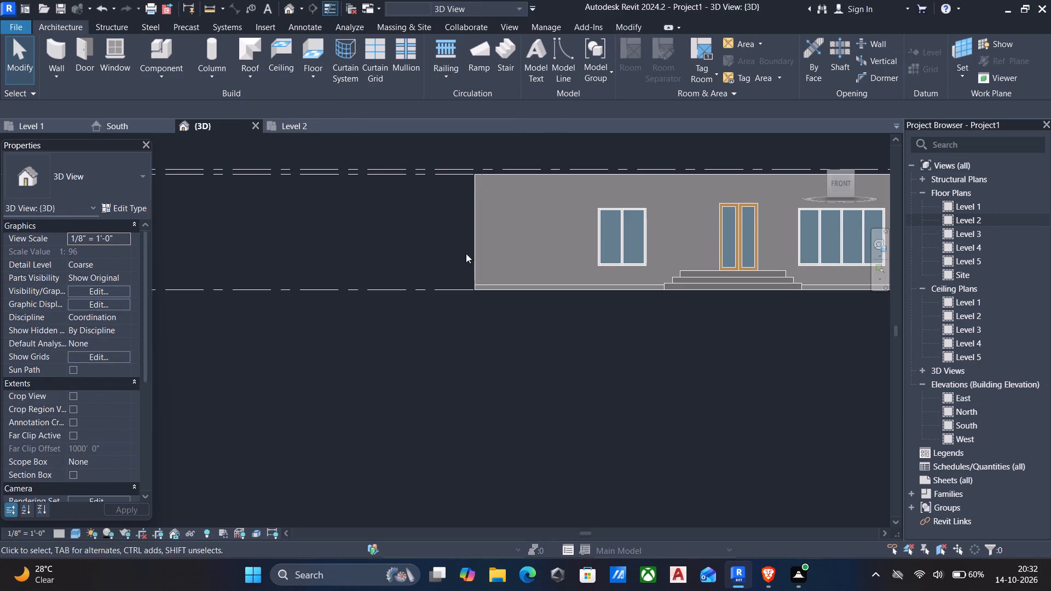
pyautogui.click(513, 287)
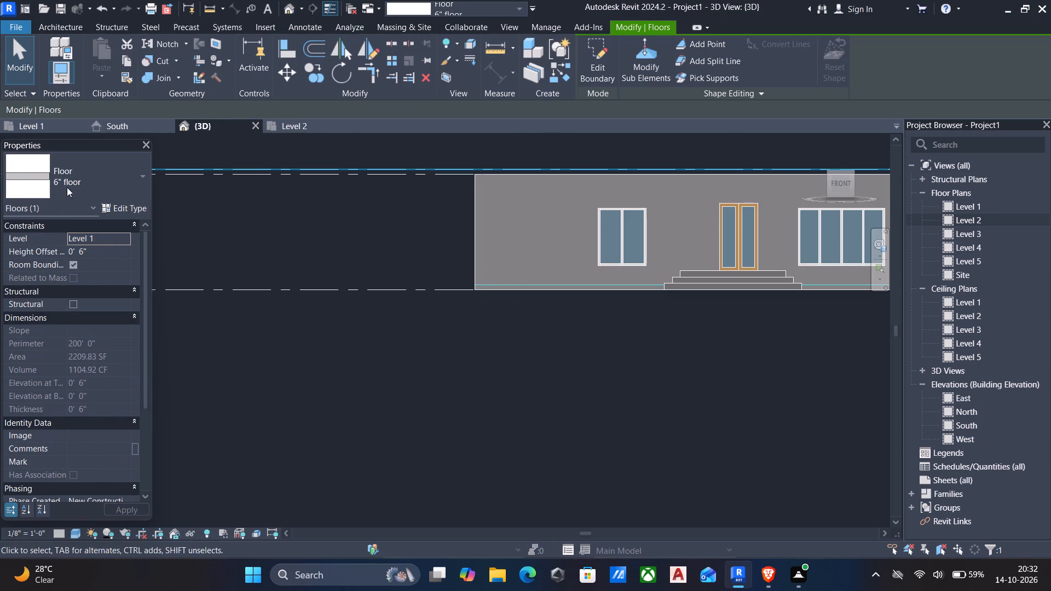
pyautogui.click(129, 61)
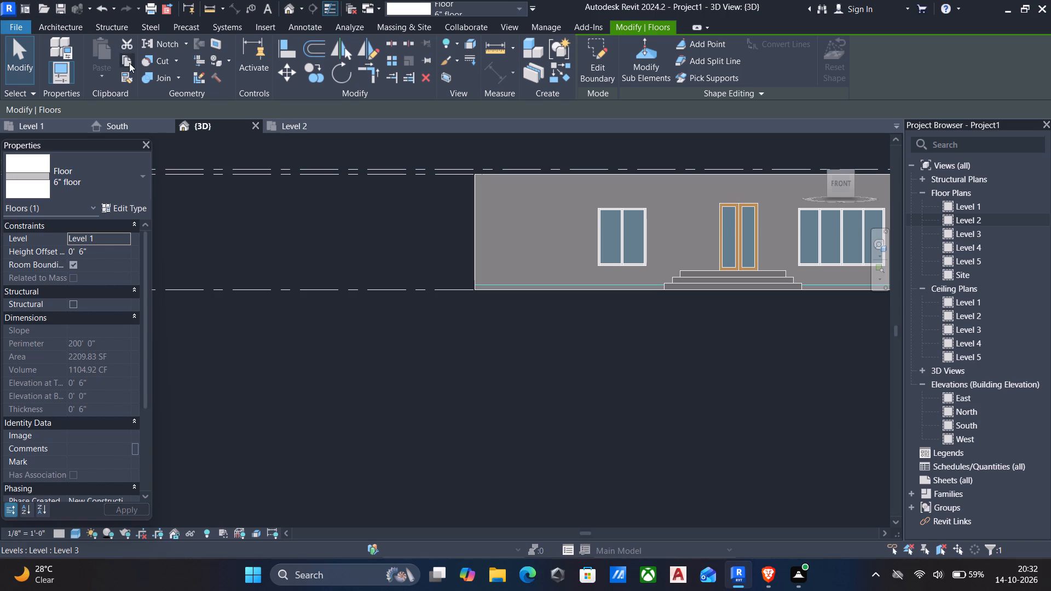
pyautogui.click(96, 69)
pyautogui.click(147, 120)
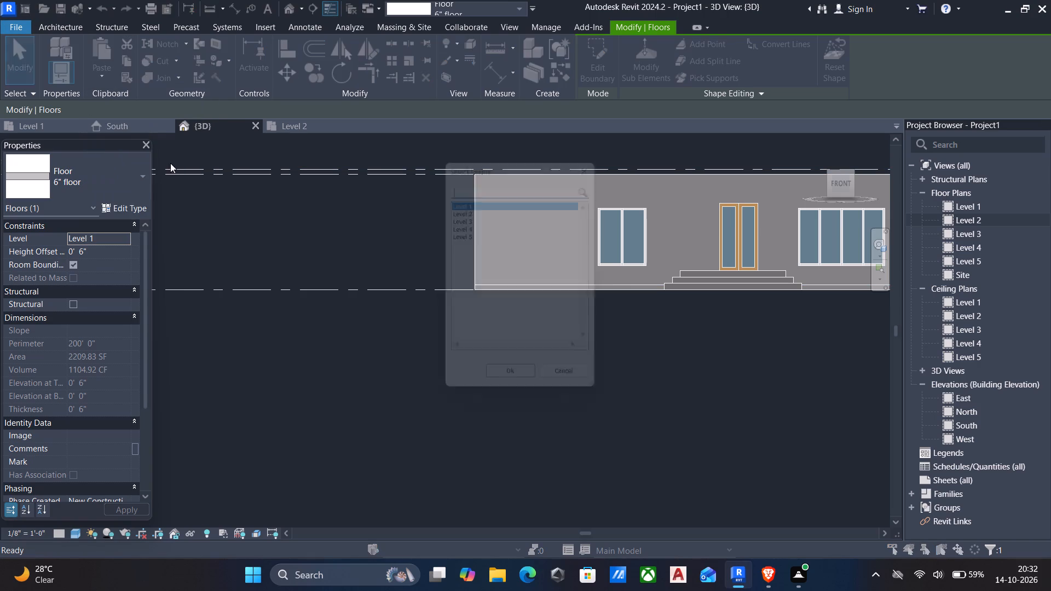
pyautogui.click(457, 203)
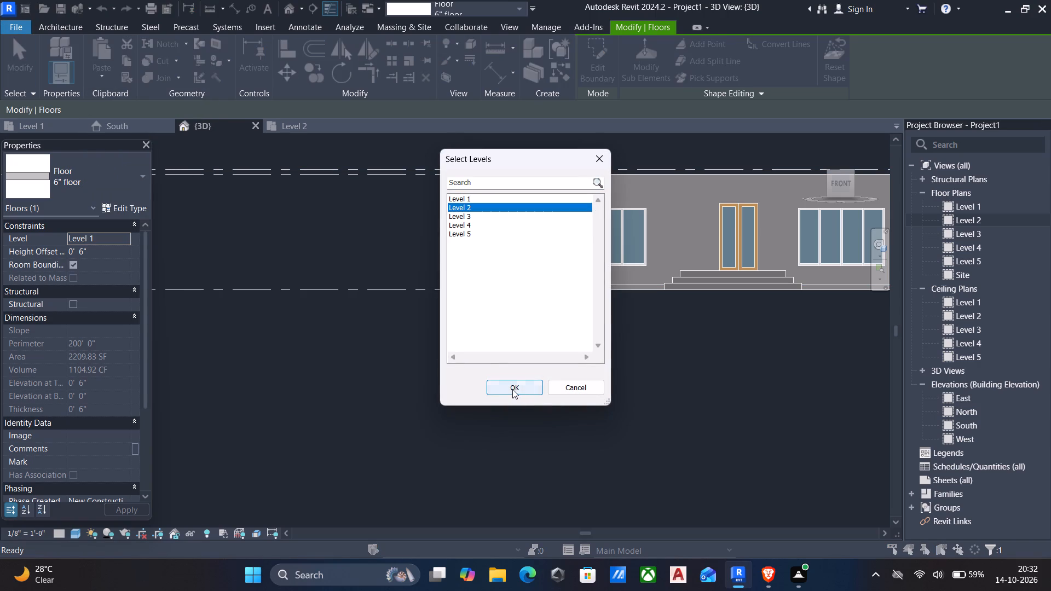
pyautogui.click(512, 387)
pyautogui.moveTo(668, 259); pyautogui.dragTo(660, 264, button='middle')
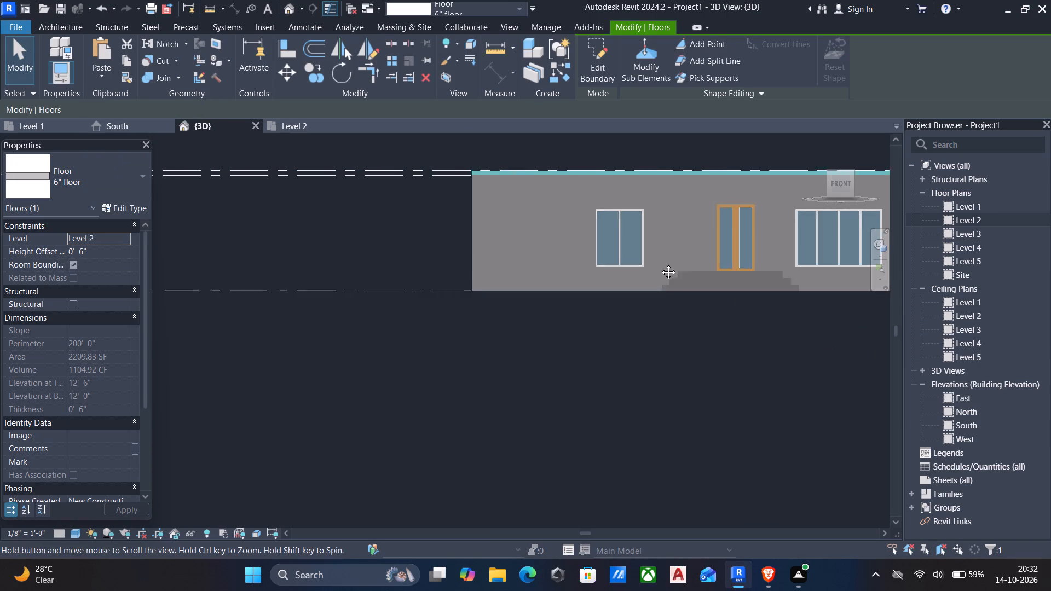
pyautogui.moveTo(660, 264); pyautogui.dragTo(623, 294, button='middle')
pyautogui.scroll(-1, 623, 294)
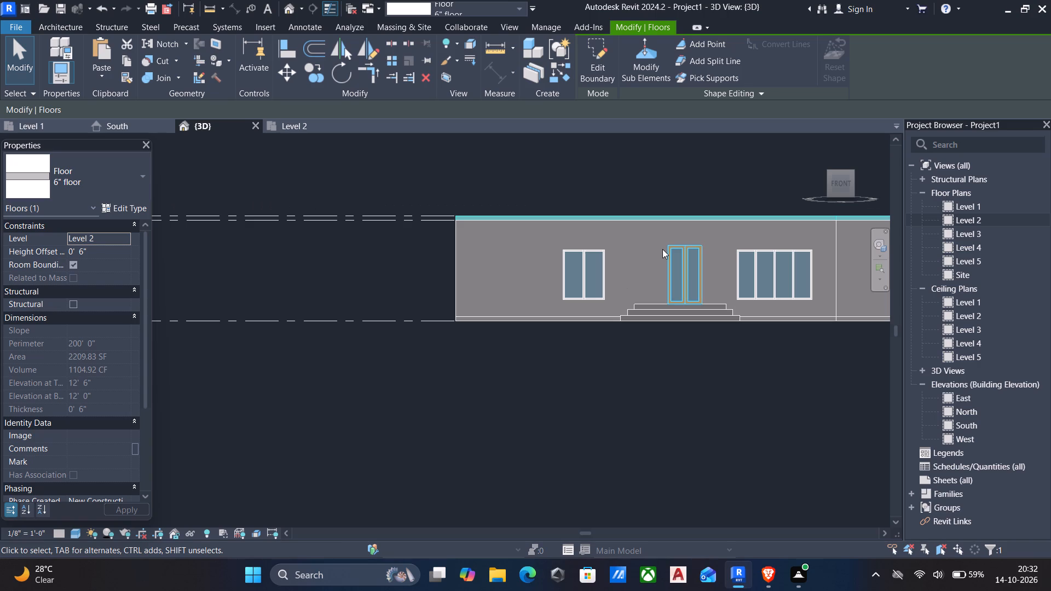
pyautogui.press('Escape')
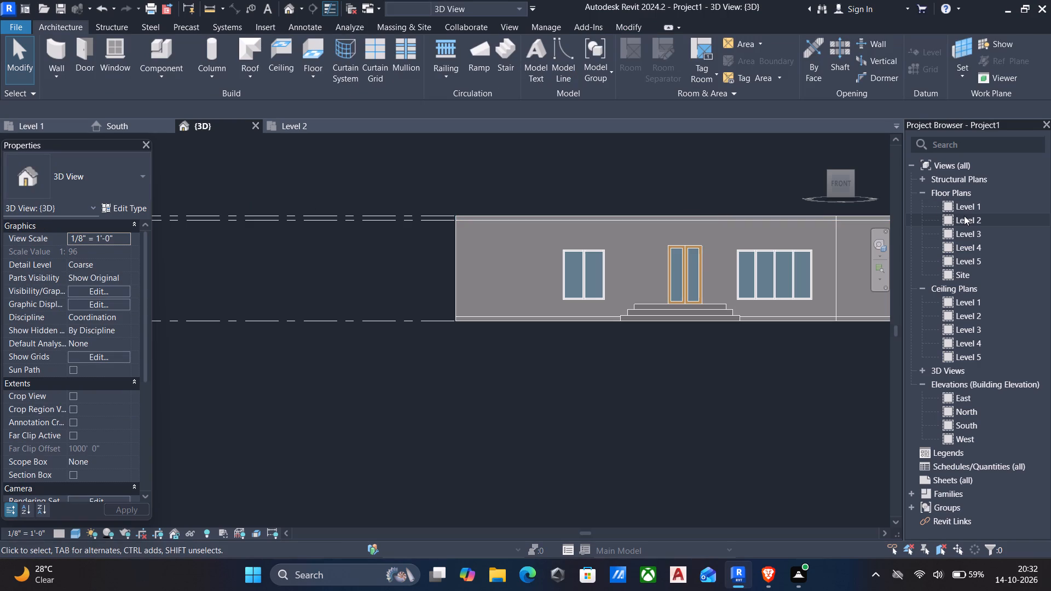
# In the Level 2 plan, edit the copied floor's boundary and align its front line with the middle entrance step's front edge.
pyautogui.click(971, 223)
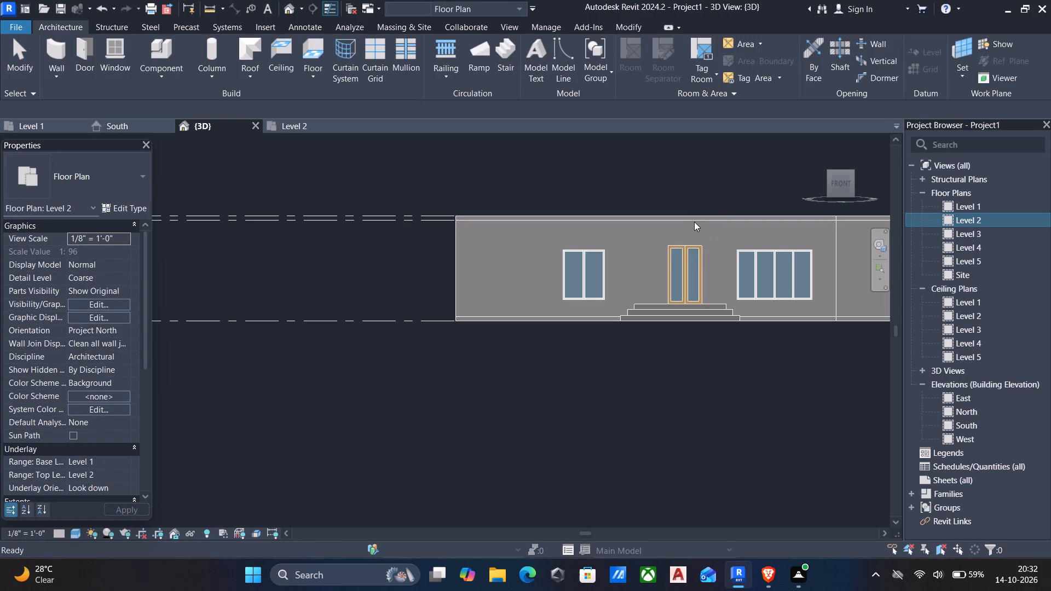
pyautogui.click(690, 218)
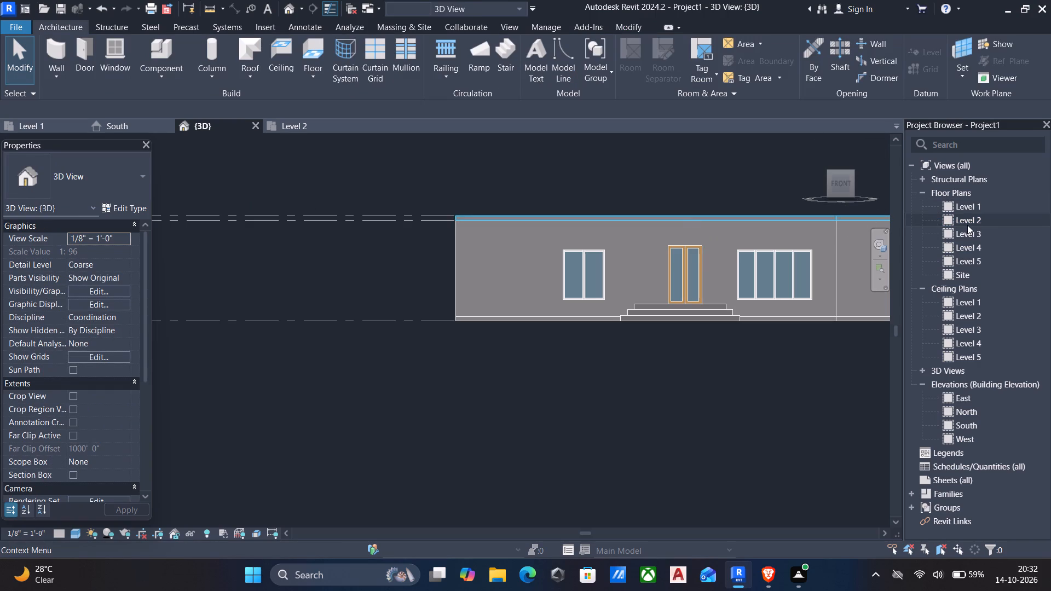
pyautogui.doubleClick(967, 222)
pyautogui.moveTo(525, 347); pyautogui.dragTo(595, 287, button='middle')
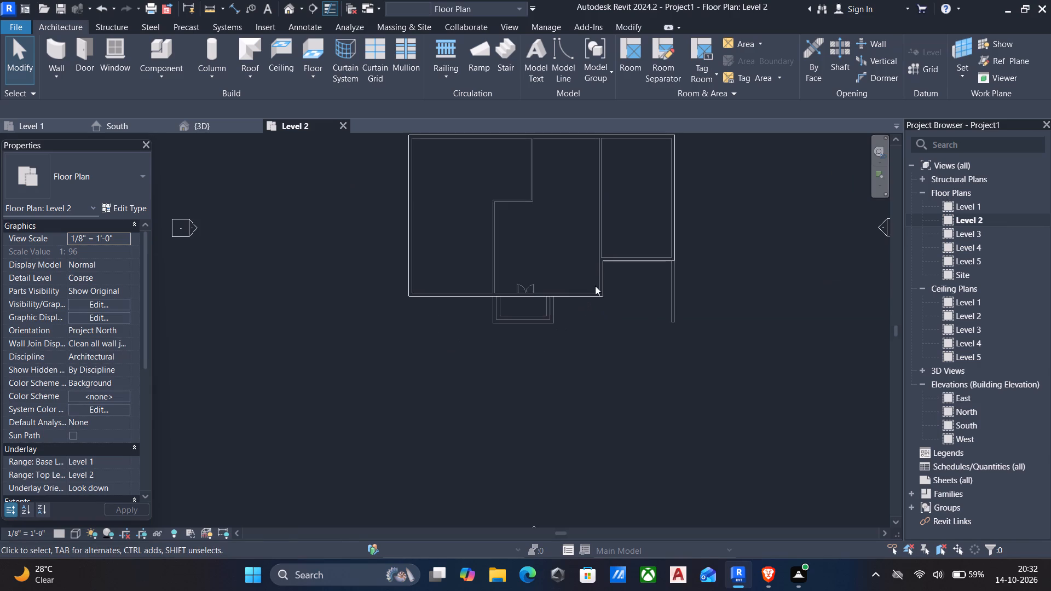
pyautogui.click(460, 299)
pyautogui.click(593, 47)
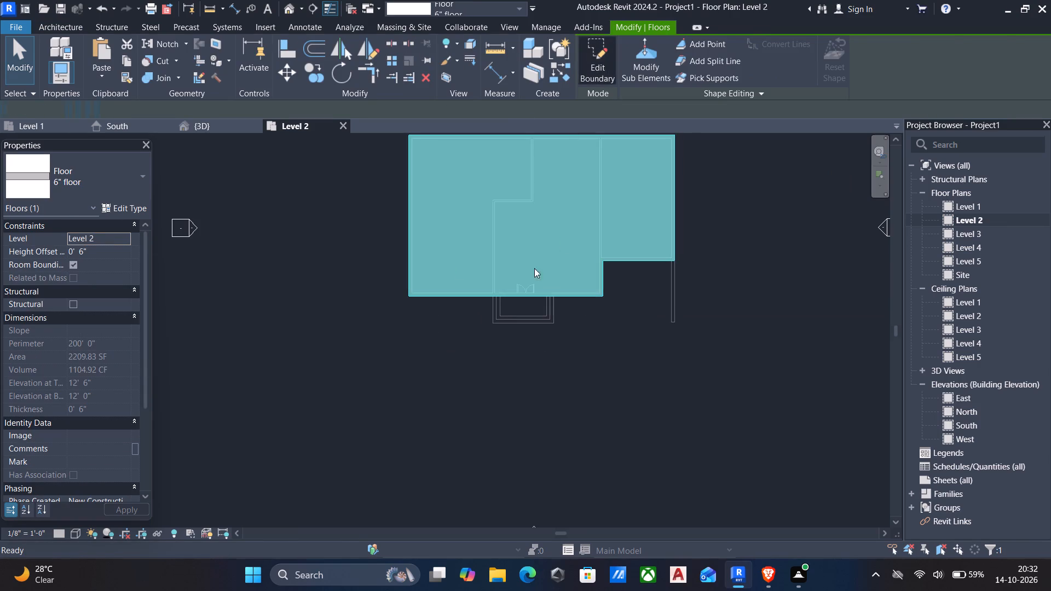
pyautogui.click(498, 296)
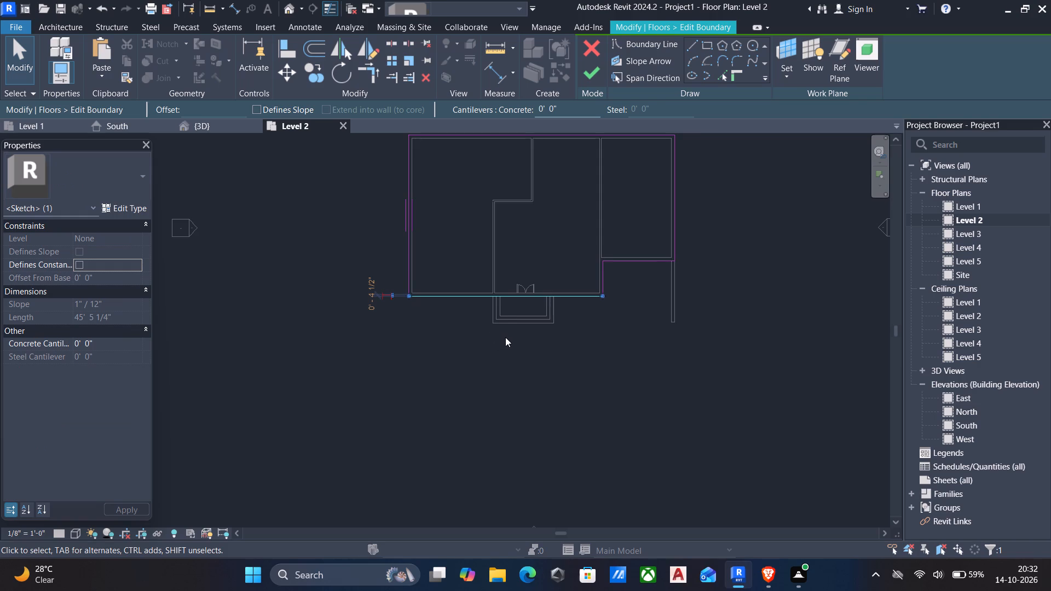
pyautogui.scroll(5, 506, 337)
pyautogui.press('l')
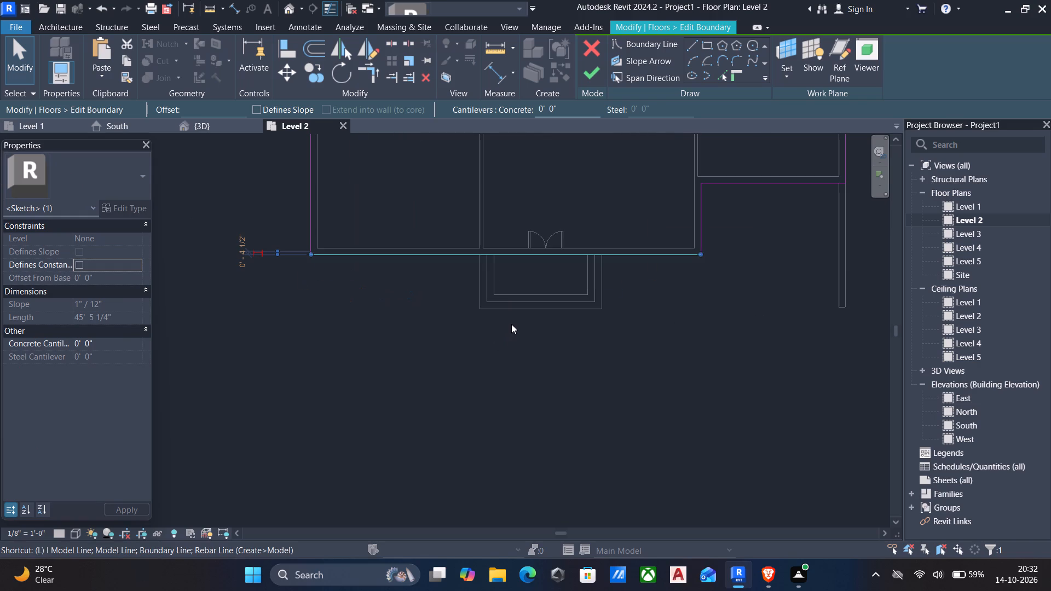
pyautogui.scroll(4, 521, 317)
pyautogui.write('al')
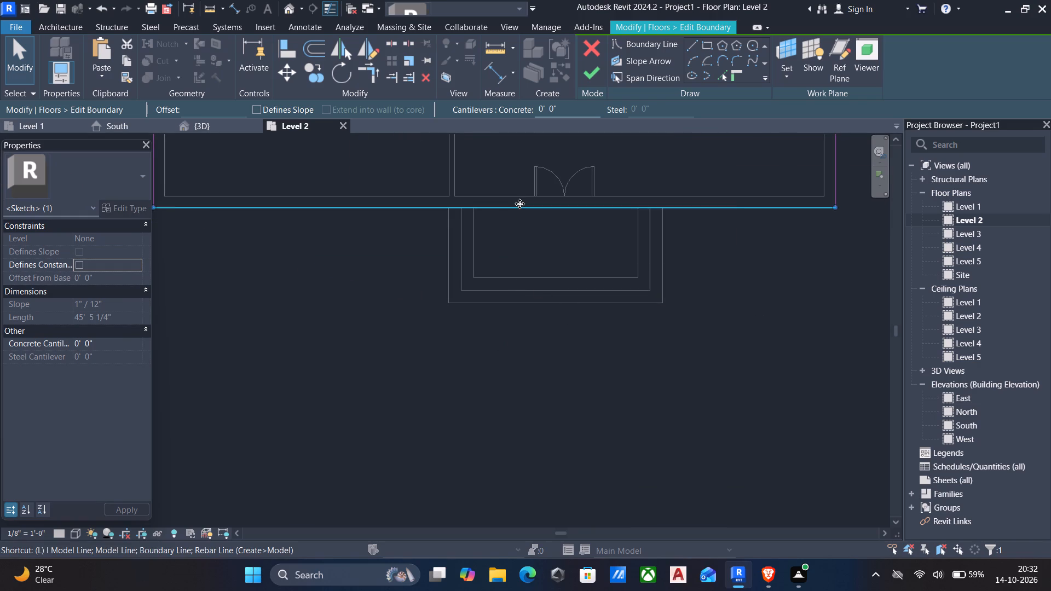
pyautogui.press('Escape')
pyautogui.write('al')
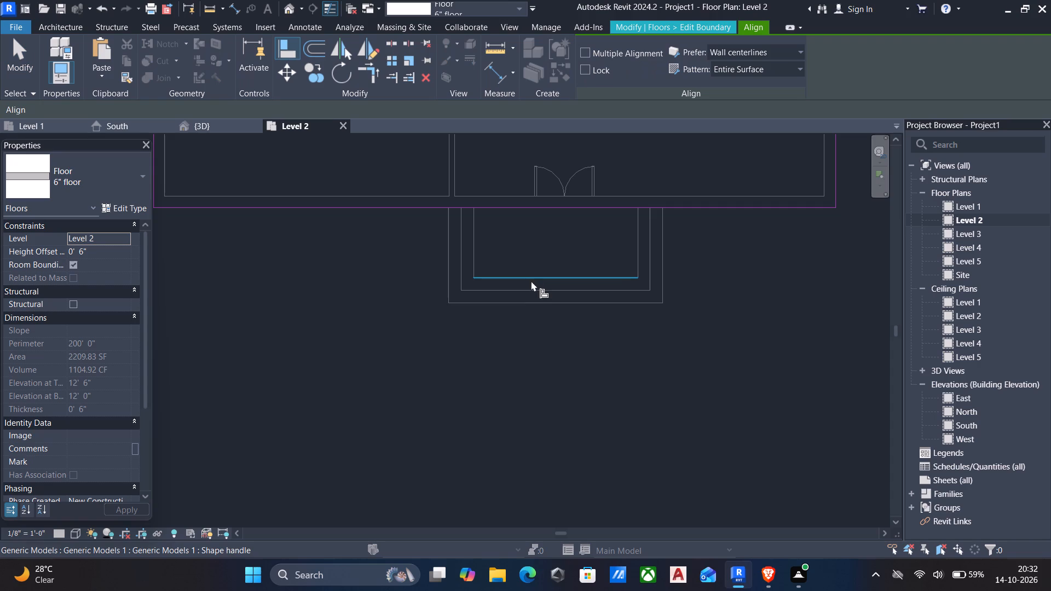
pyautogui.click(534, 288)
pyautogui.click(517, 211)
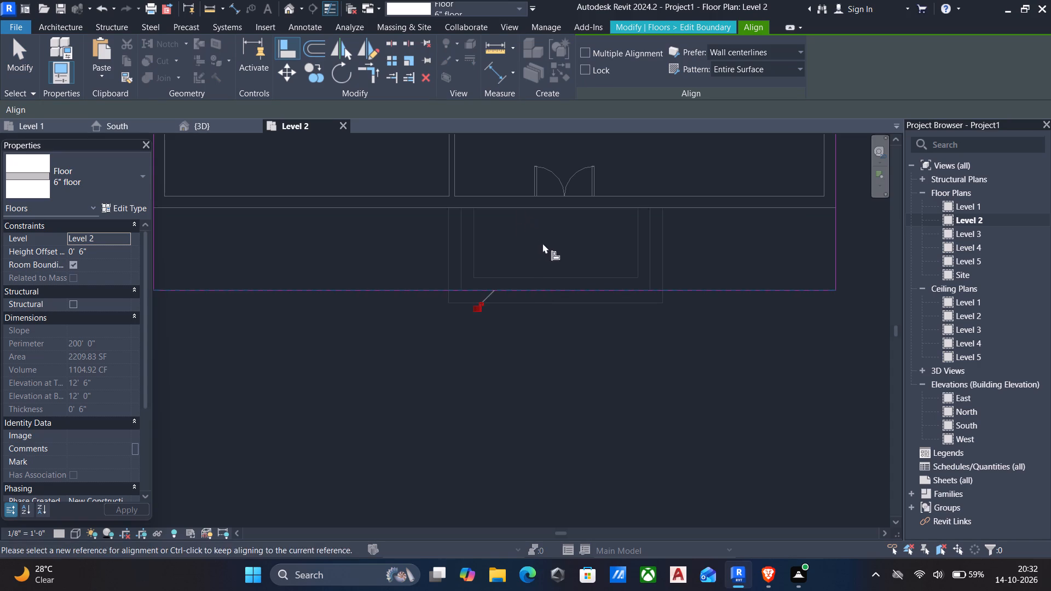
# Delete the two floor boundary lines that form the recessed front corner beside the projecting east wall.
pyautogui.scroll(-5, 551, 264)
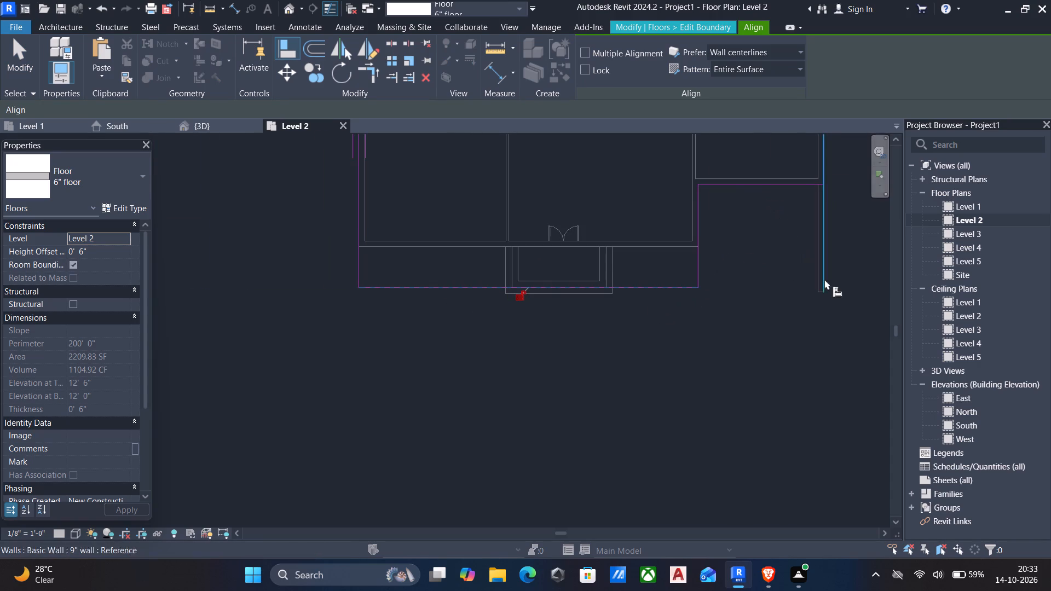
pyautogui.click(825, 297)
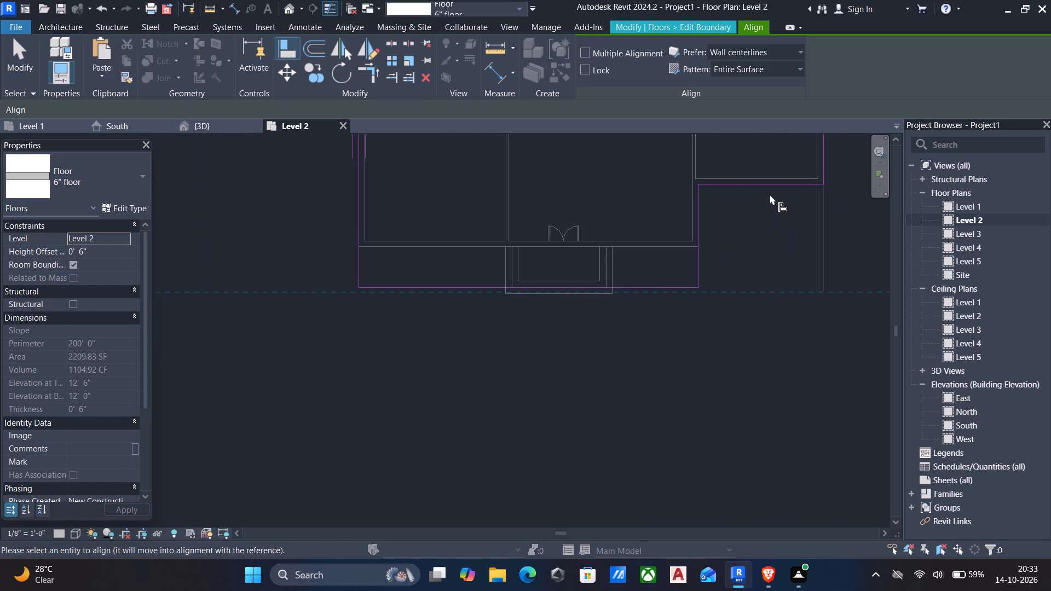
pyautogui.press('Escape')
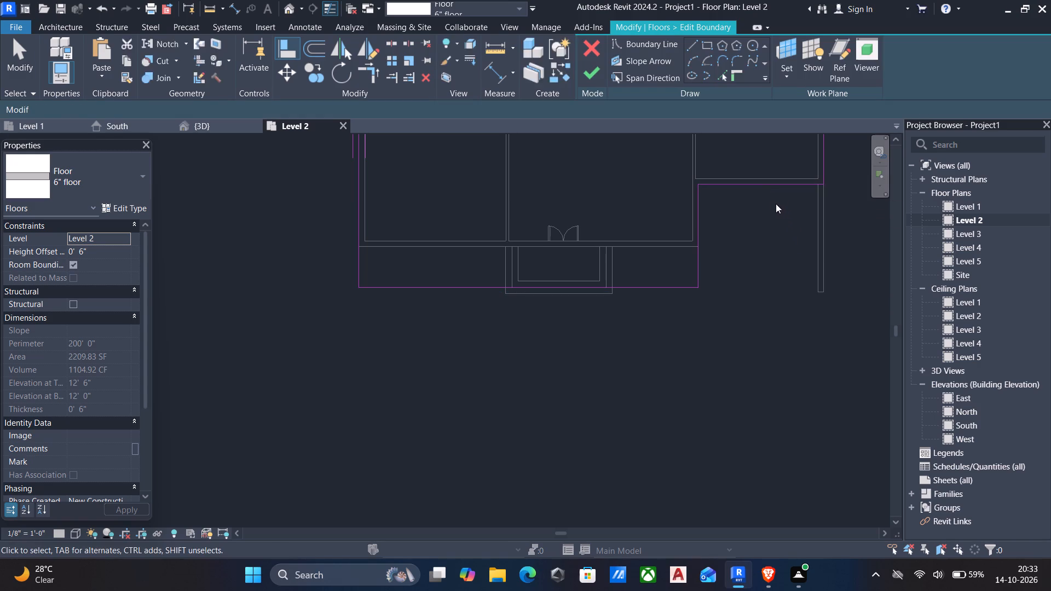
pyautogui.click(769, 190)
pyautogui.press('Delete')
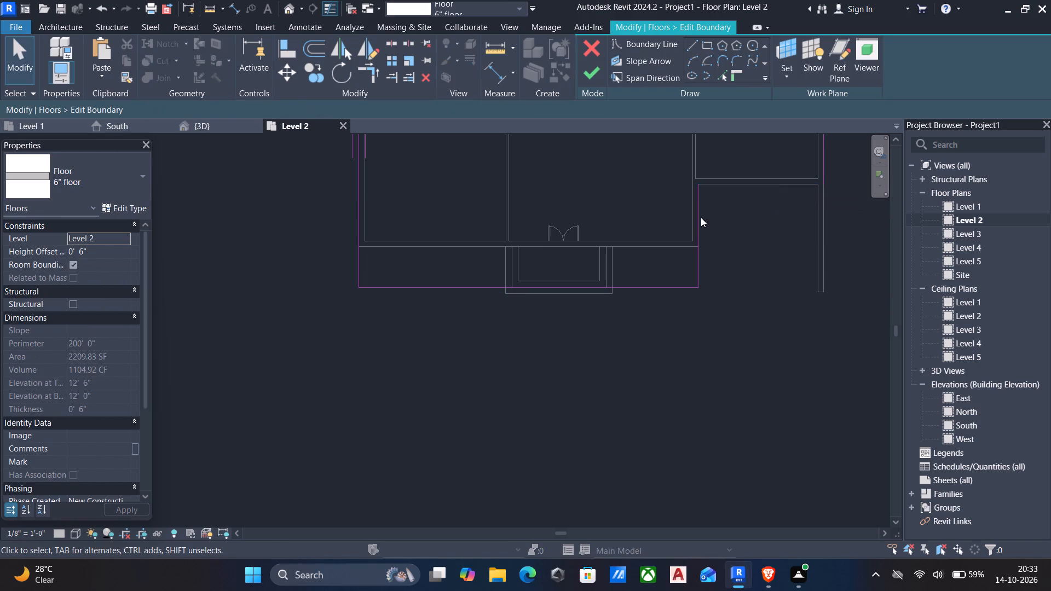
pyautogui.click(695, 217)
pyautogui.press('Delete')
# Trim/extend the front boundary line and the east boundary line to meet in a single corner.
pyautogui.write('tr')
pyautogui.click(692, 286)
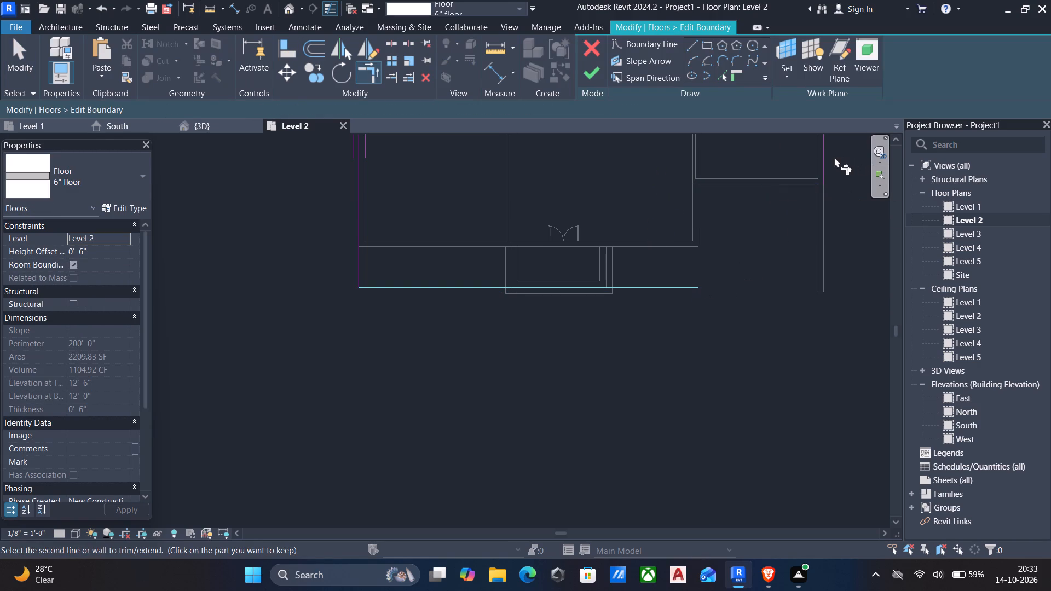
pyautogui.click(830, 159)
pyautogui.click(822, 169)
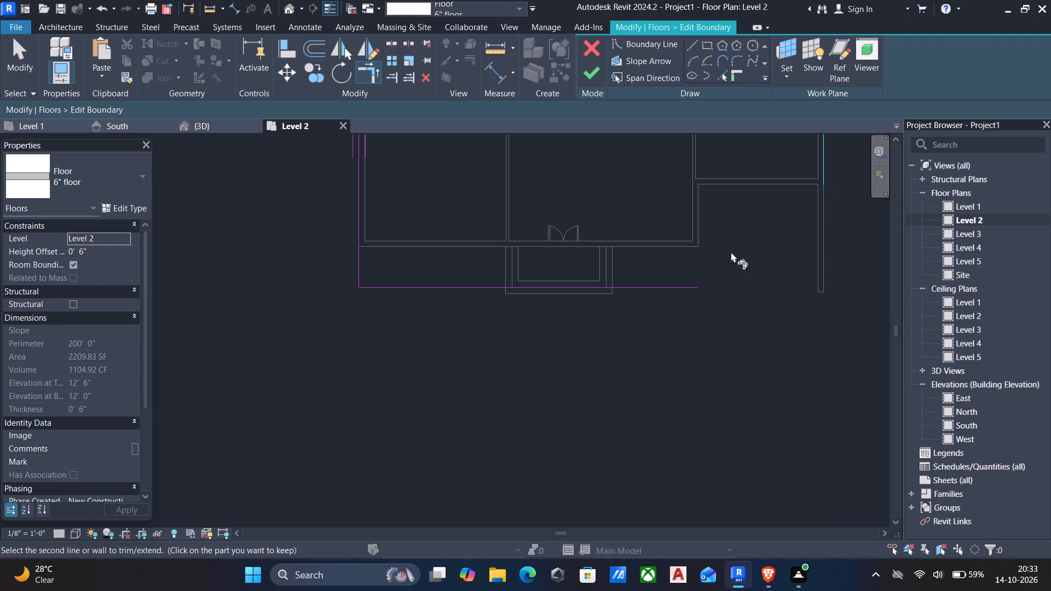
pyautogui.click(690, 286)
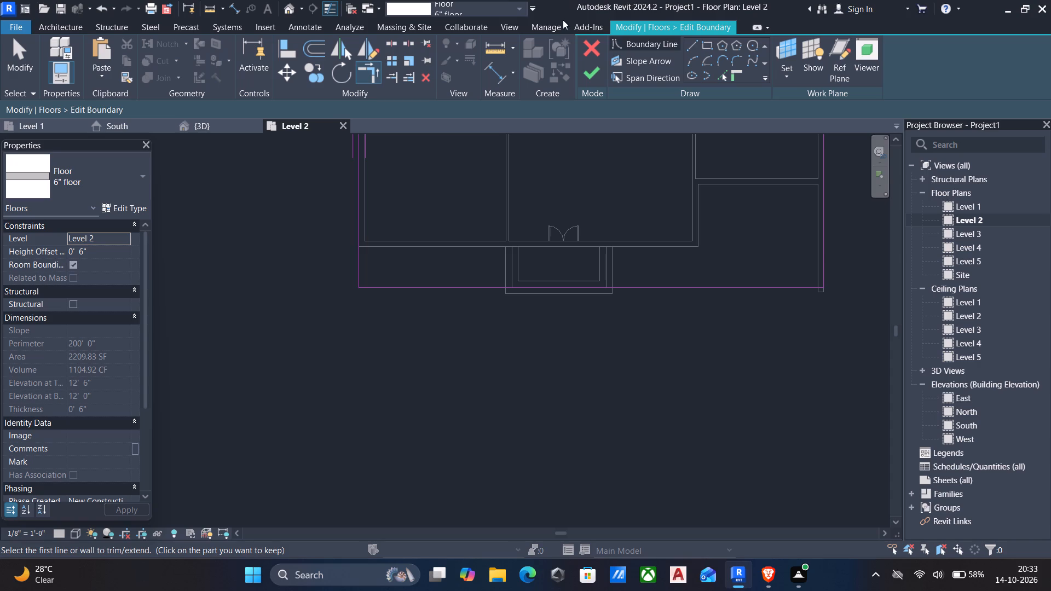
# Finish the Level 2 floor boundary edit and attach the walls below to the floor's underside.
pyautogui.click(586, 77)
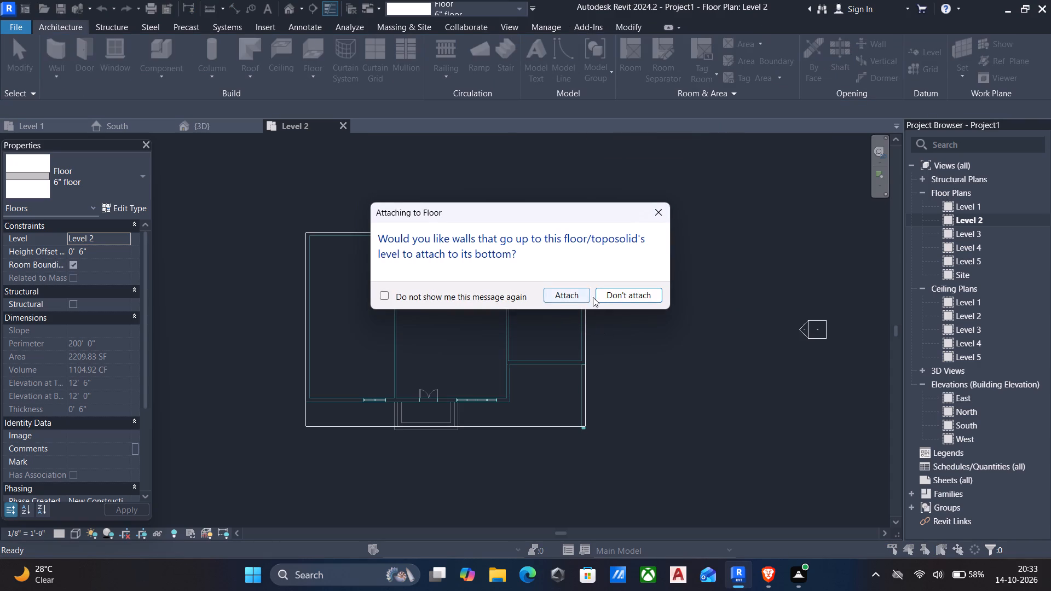
pyautogui.click(540, 295)
pyautogui.moveTo(561, 295); pyautogui.dragTo(561, 301)
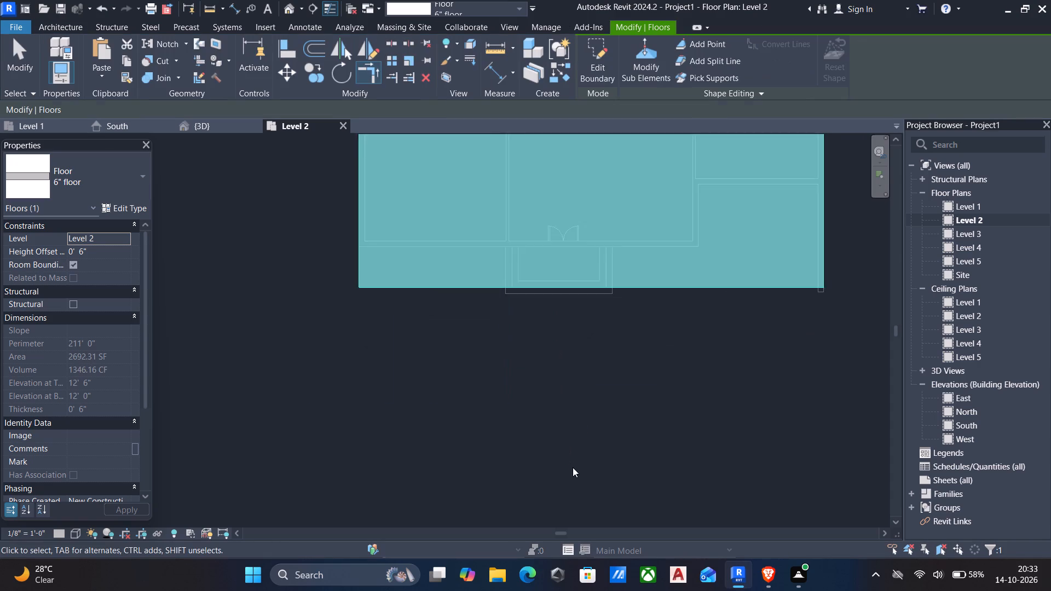
# Examine the projecting east wall's front end against the floor's front edge in the Level 1 and Level 2 plans.
pyautogui.scroll(6, 576, 460)
pyautogui.scroll(-13, 625, 384)
pyautogui.scroll(4, 779, 337)
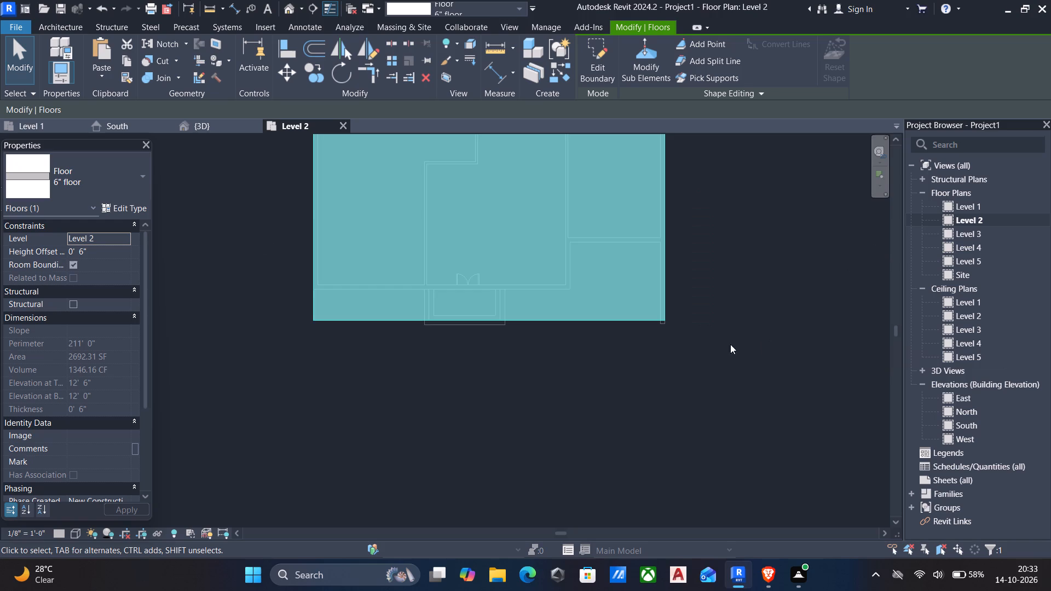
pyautogui.scroll(2, 730, 344)
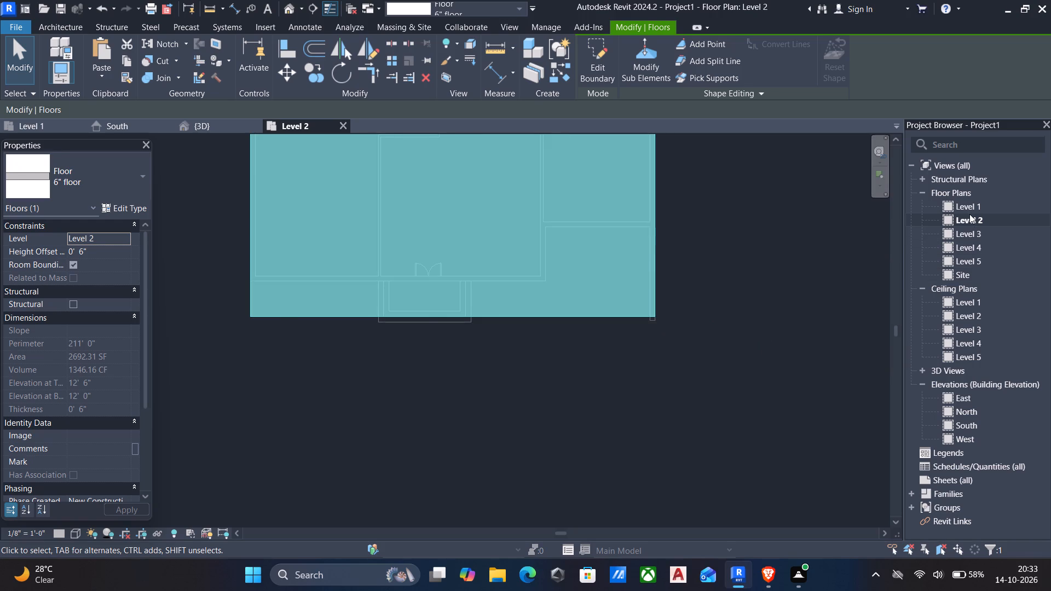
pyautogui.doubleClick(969, 214)
pyautogui.doubleClick(973, 211)
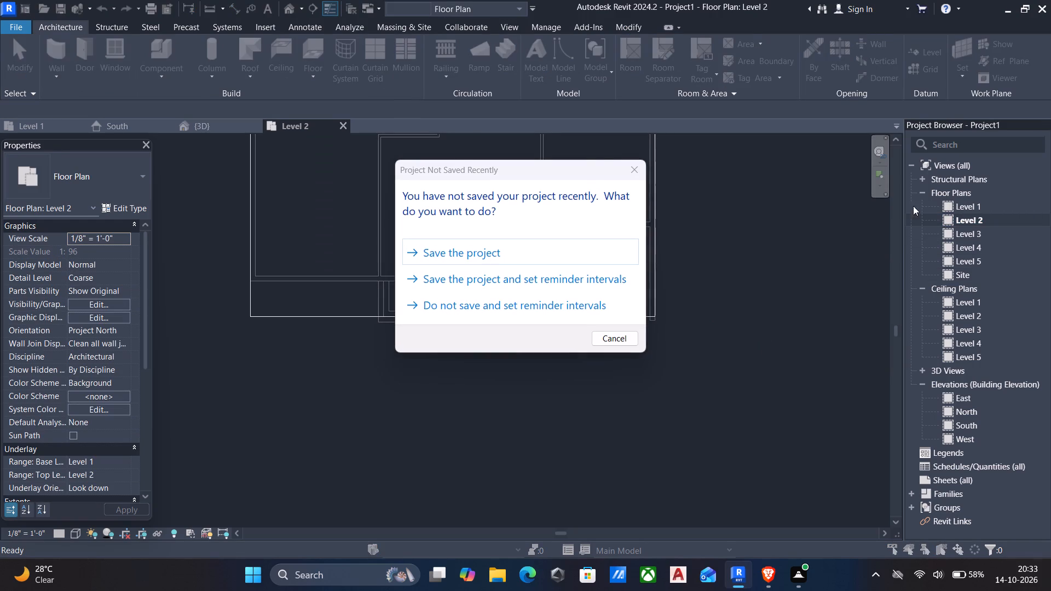
pyautogui.click(630, 165)
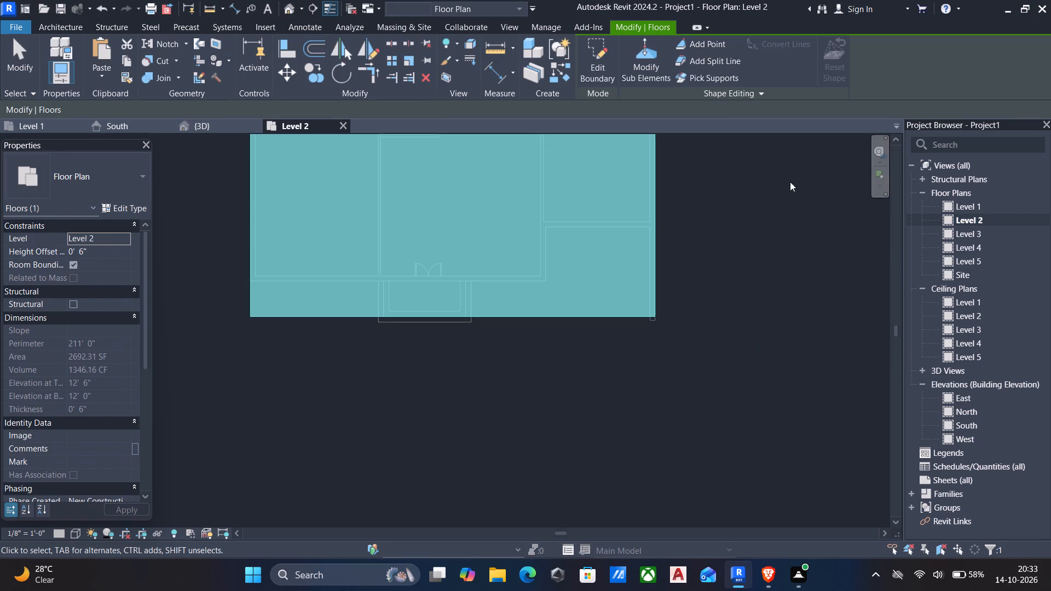
pyautogui.doubleClick(967, 207)
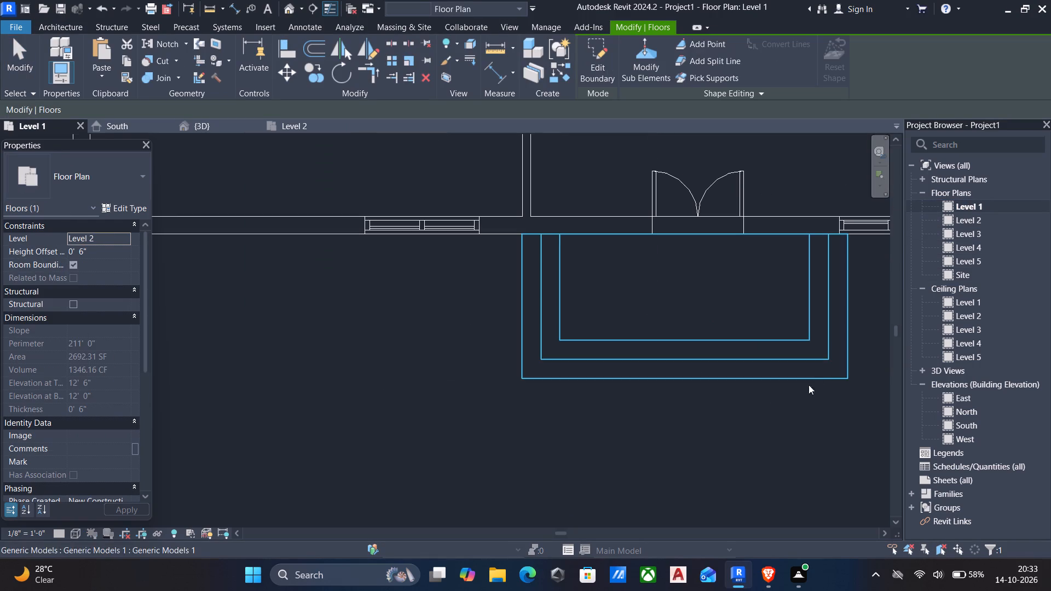
pyautogui.moveTo(829, 373); pyautogui.dragTo(507, 325, button='middle')
pyautogui.scroll(-5, 503, 324)
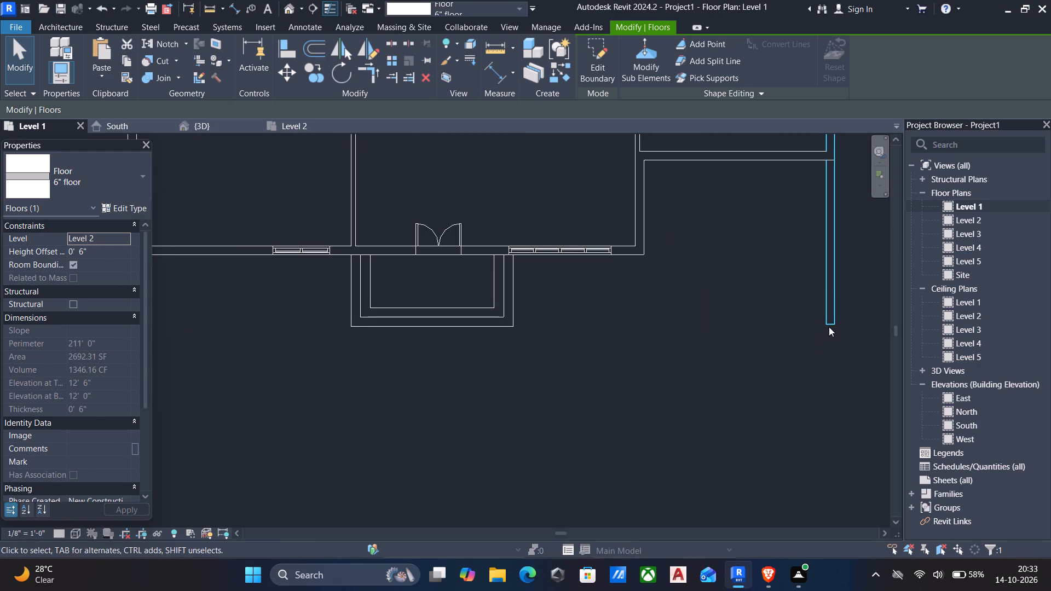
pyautogui.click(829, 327)
pyautogui.scroll(4, 823, 327)
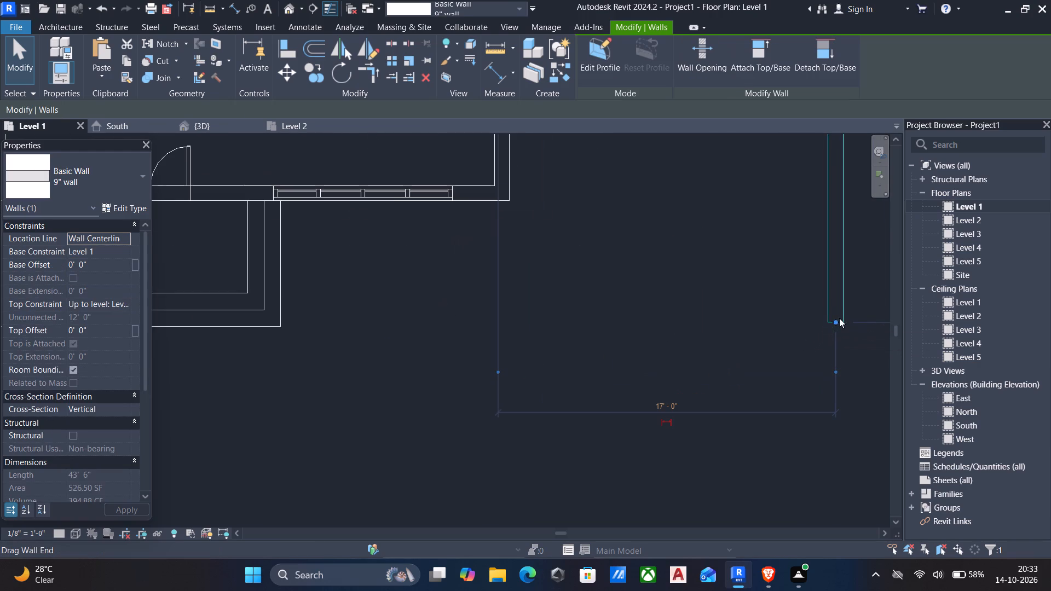
pyautogui.scroll(-5, 776, 313)
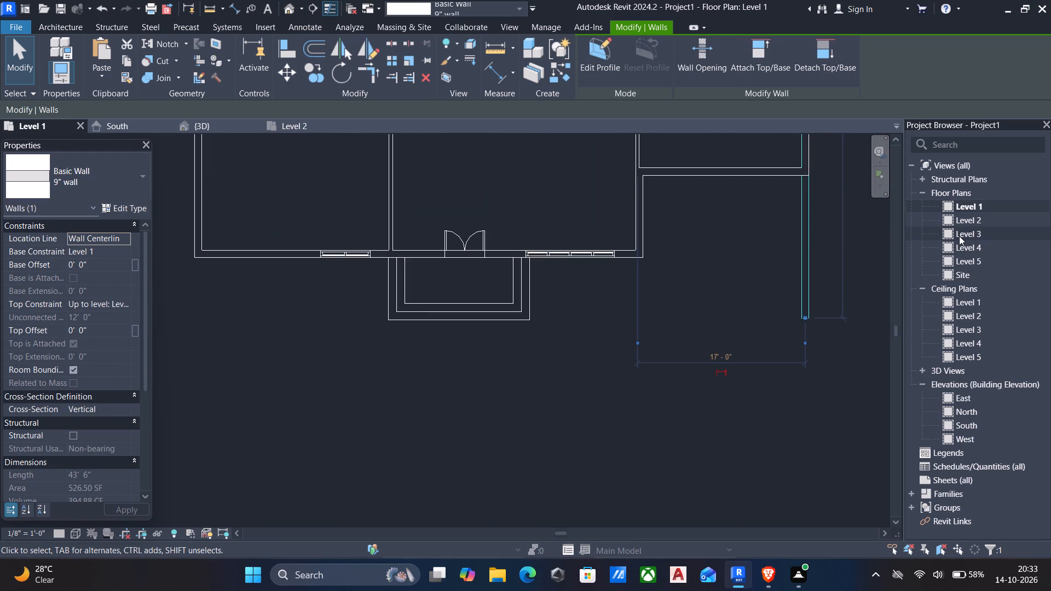
pyautogui.doubleClick(975, 217)
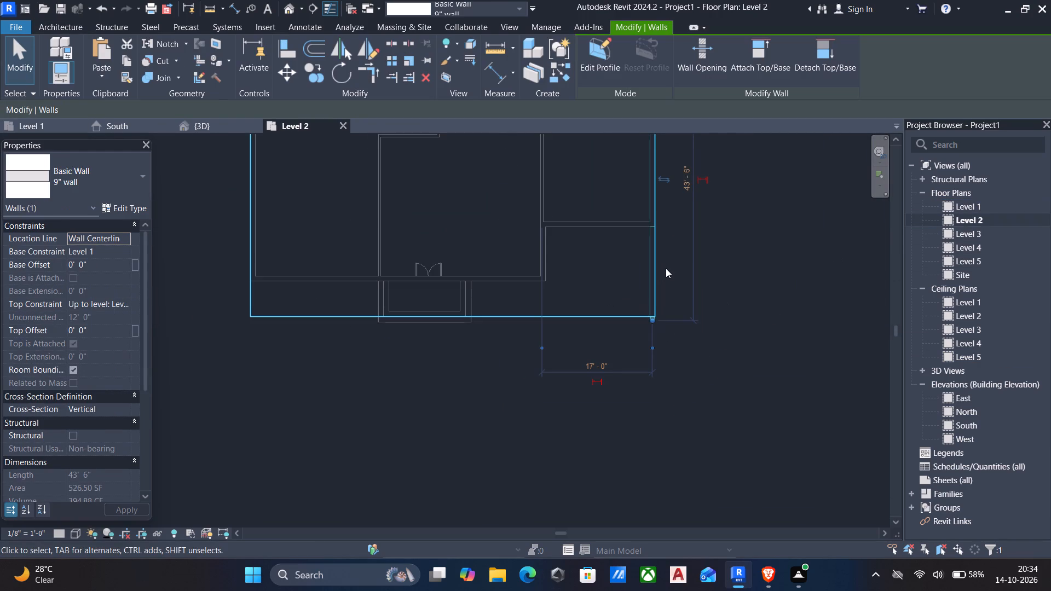
pyautogui.press('Escape')
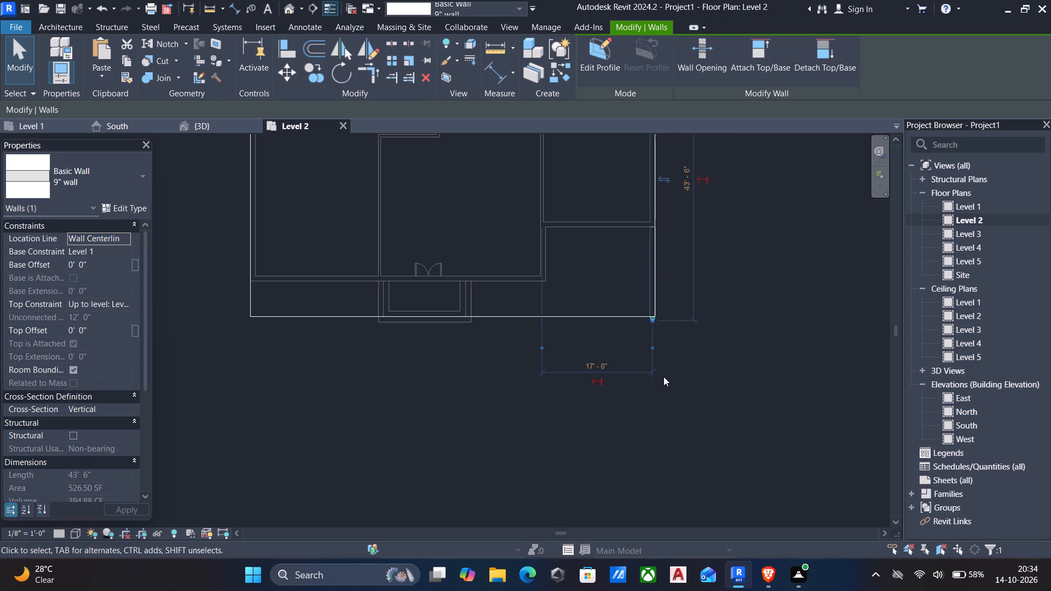
pyautogui.click(649, 303)
pyautogui.press('Escape')
pyautogui.scroll(-2, 590, 326)
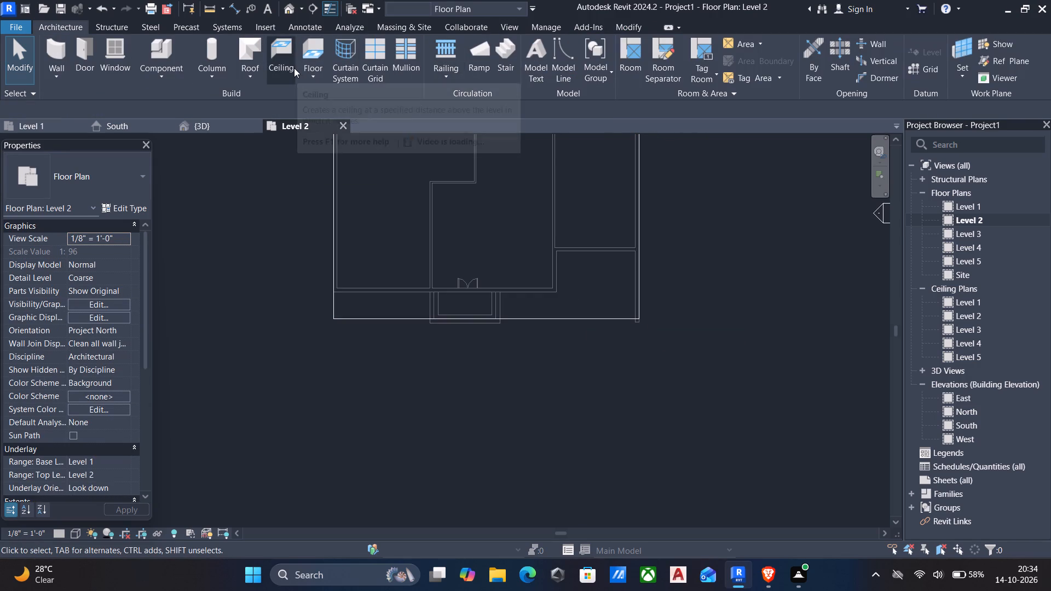
# In the 3D view, align the projecting east wall's front end face with the Level 2 floor's front edge.
pyautogui.click(286, 7)
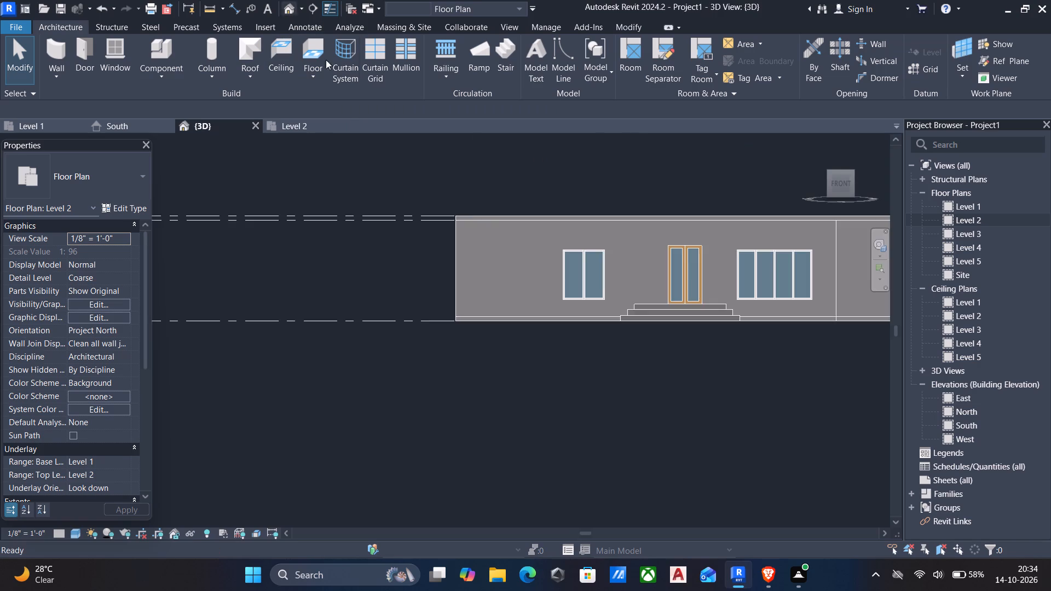
pyautogui.scroll(-6, 618, 302)
pyautogui.keyDown('shift'); pyautogui.moveTo(666, 322); pyautogui.dragTo(656, 335, button='middle'); pyautogui.keyUp('shift')
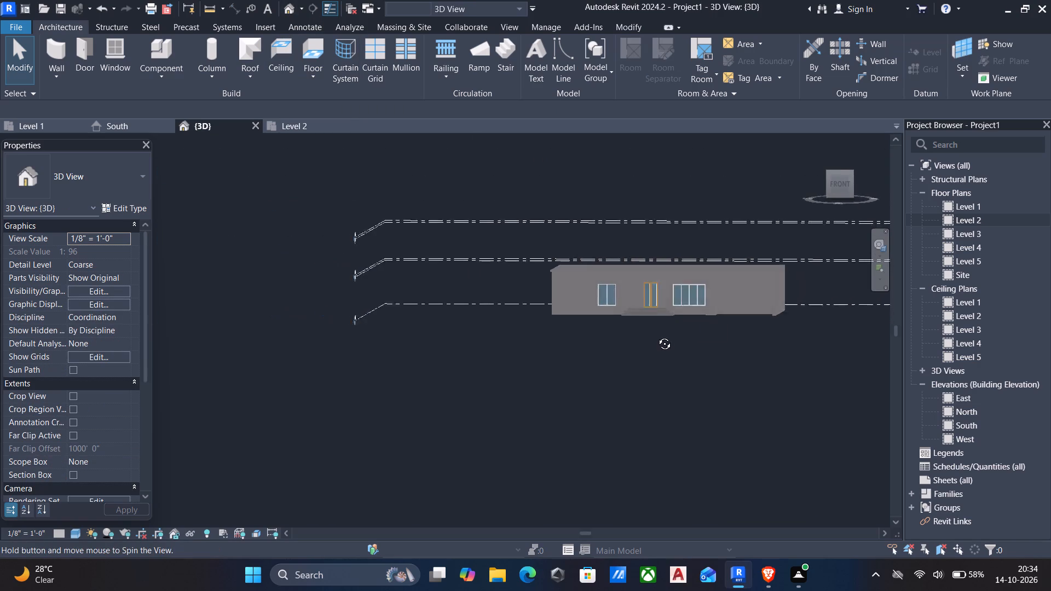
pyautogui.keyDown('shift'); pyautogui.moveTo(656, 335); pyautogui.dragTo(529, 419, button='middle'); pyautogui.keyUp('shift')
pyautogui.press('a')
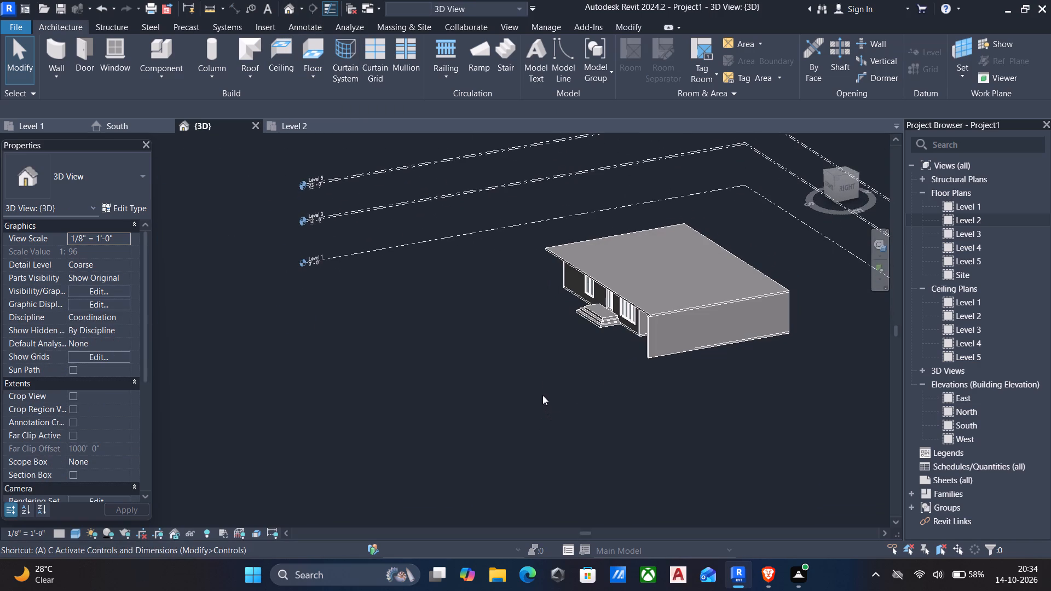
pyautogui.press('l')
pyautogui.scroll(4, 587, 341)
pyautogui.scroll(5, 703, 233)
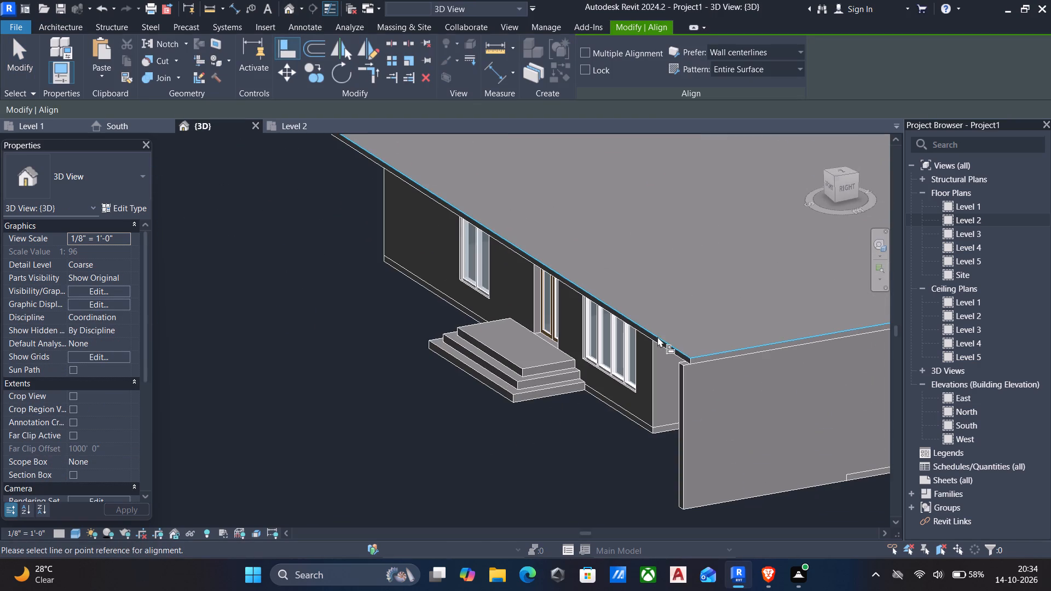
pyautogui.click(657, 341)
pyautogui.click(678, 385)
pyautogui.scroll(-5, 652, 377)
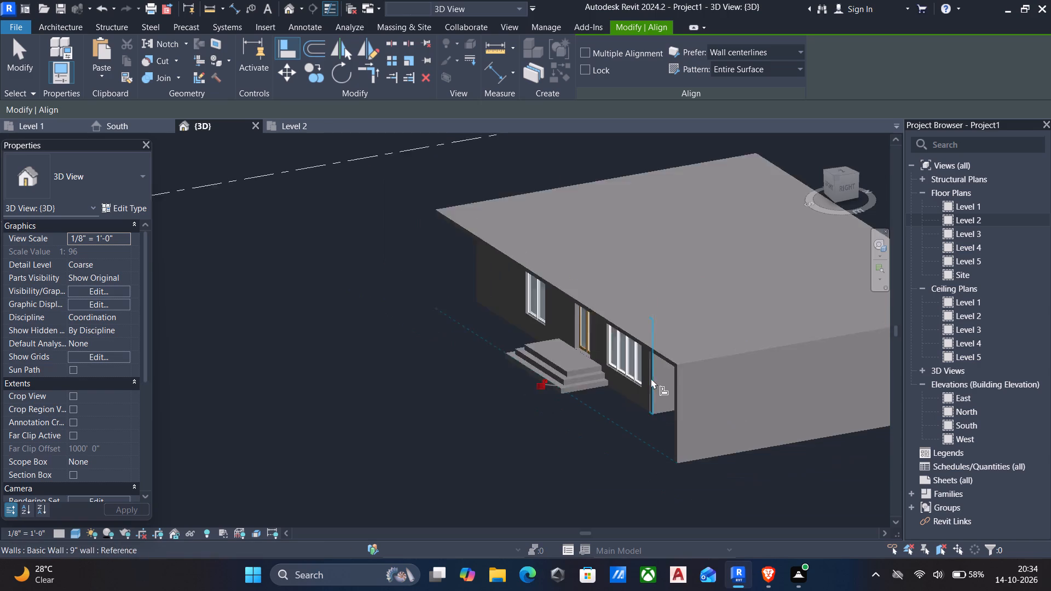
pyautogui.press('Escape')
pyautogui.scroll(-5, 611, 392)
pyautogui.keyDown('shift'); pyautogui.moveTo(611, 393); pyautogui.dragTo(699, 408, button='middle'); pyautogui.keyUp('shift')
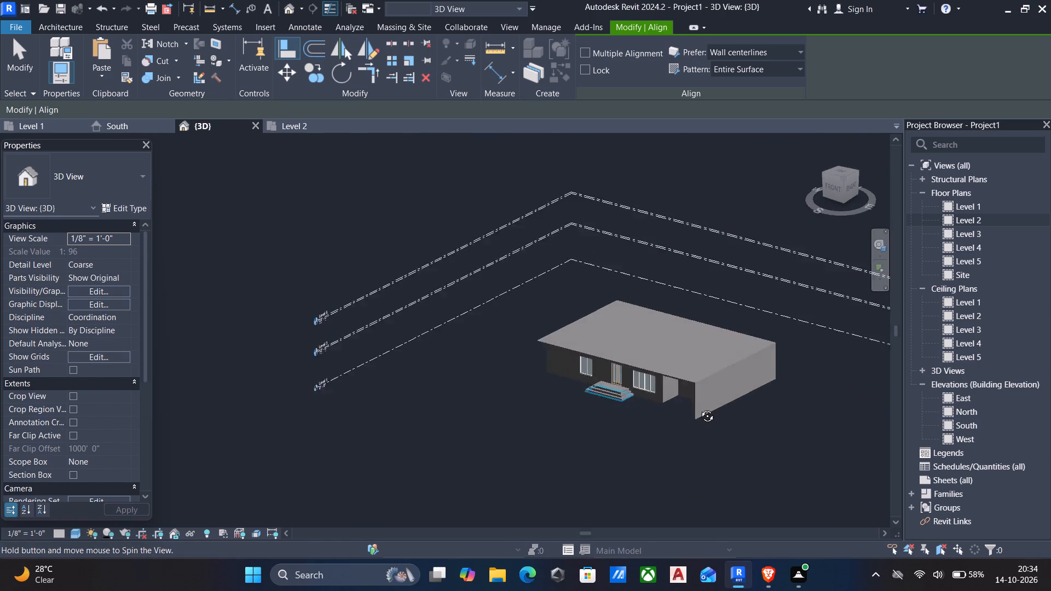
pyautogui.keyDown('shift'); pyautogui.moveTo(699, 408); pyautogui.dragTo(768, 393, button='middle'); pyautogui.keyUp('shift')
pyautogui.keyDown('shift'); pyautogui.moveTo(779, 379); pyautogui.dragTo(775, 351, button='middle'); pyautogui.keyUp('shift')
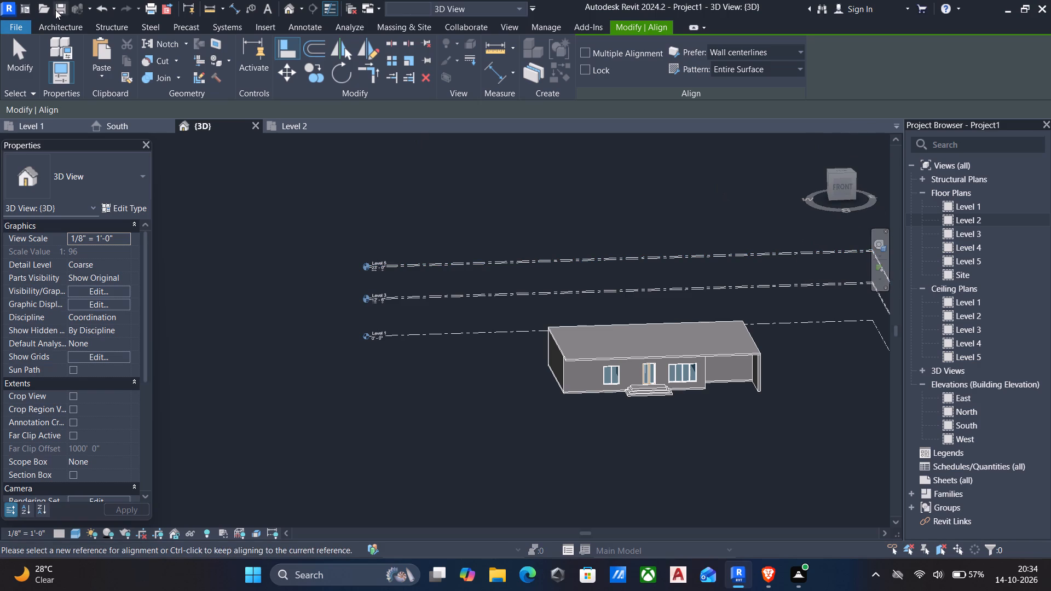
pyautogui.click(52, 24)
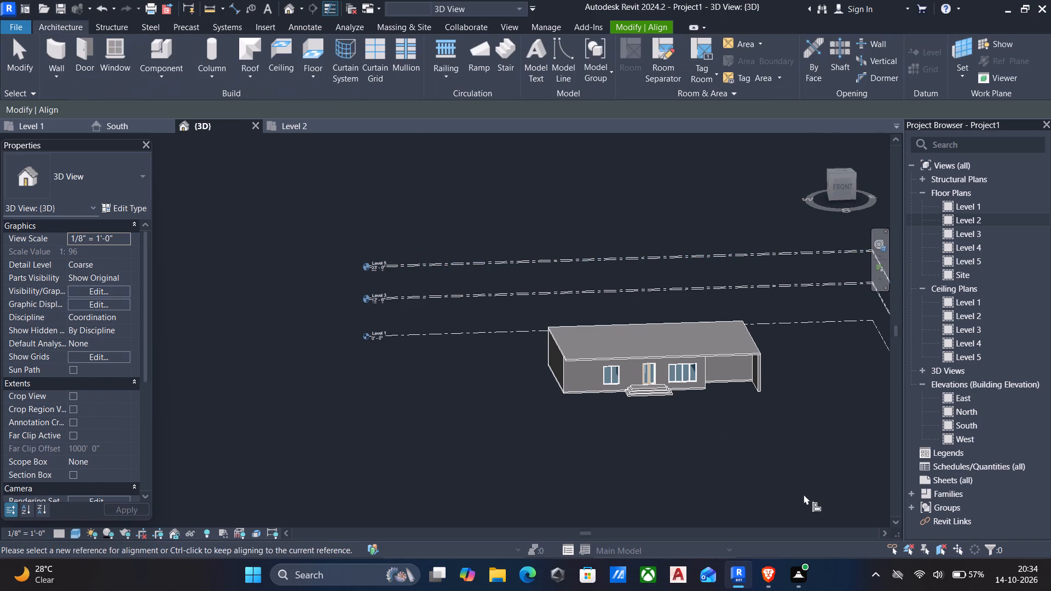
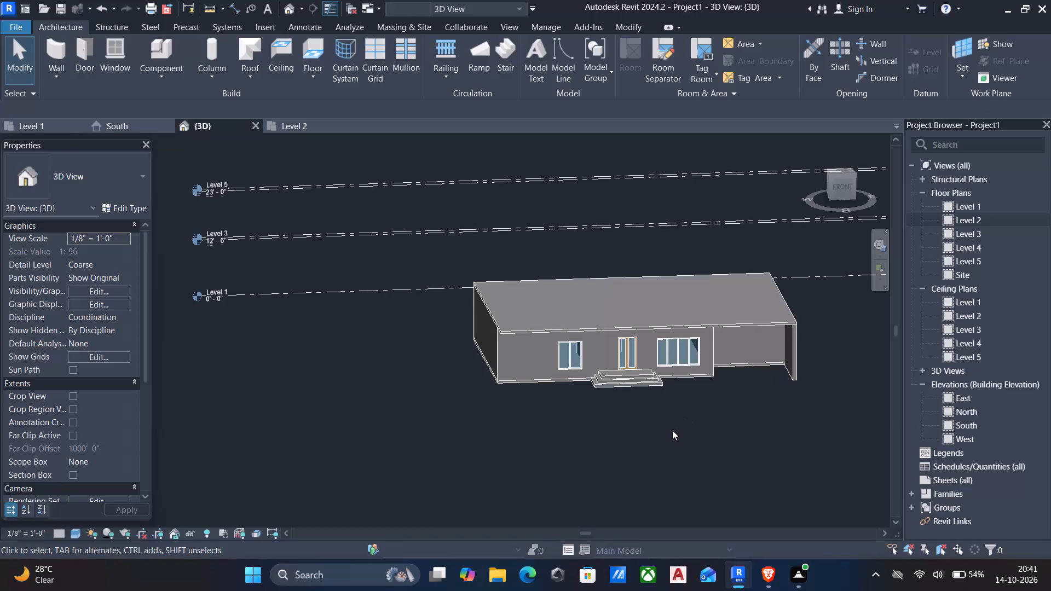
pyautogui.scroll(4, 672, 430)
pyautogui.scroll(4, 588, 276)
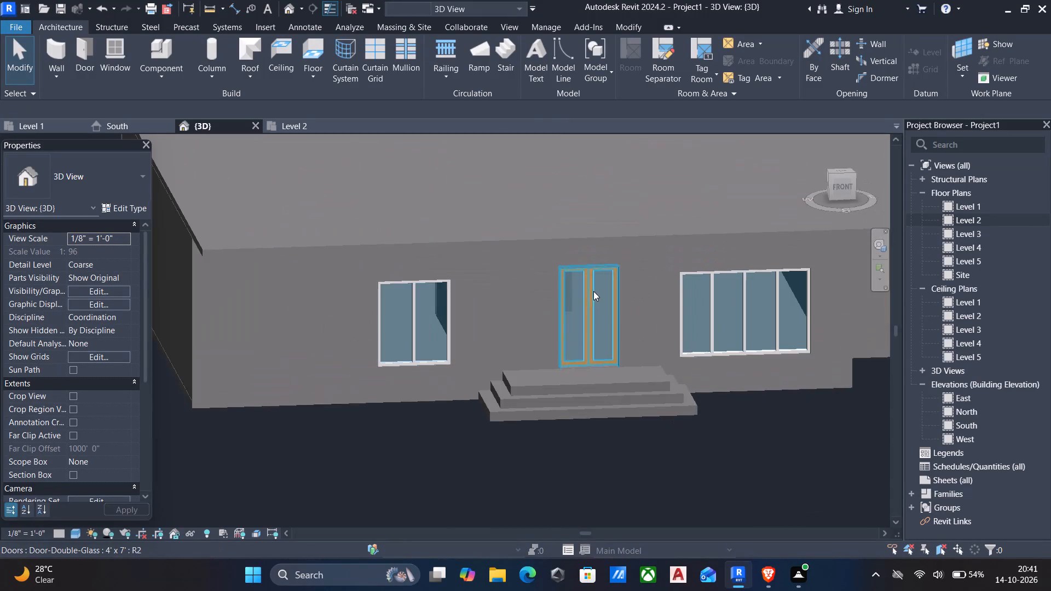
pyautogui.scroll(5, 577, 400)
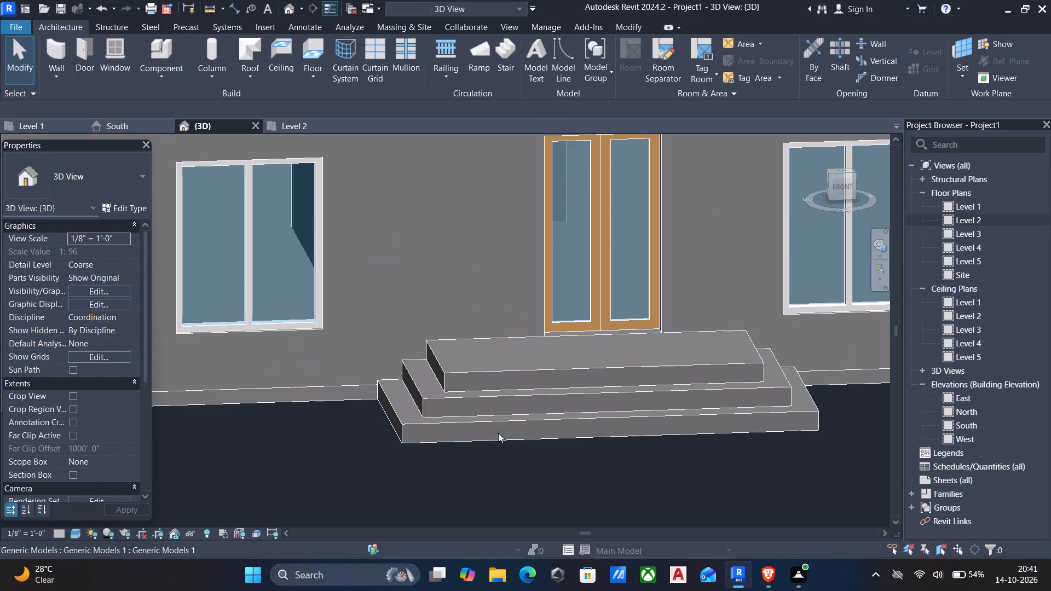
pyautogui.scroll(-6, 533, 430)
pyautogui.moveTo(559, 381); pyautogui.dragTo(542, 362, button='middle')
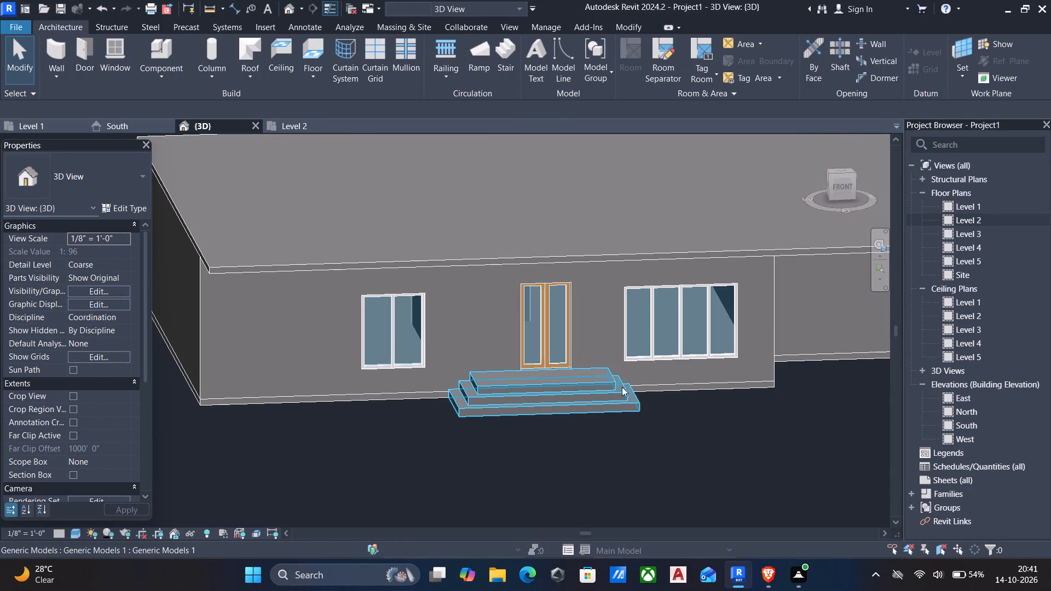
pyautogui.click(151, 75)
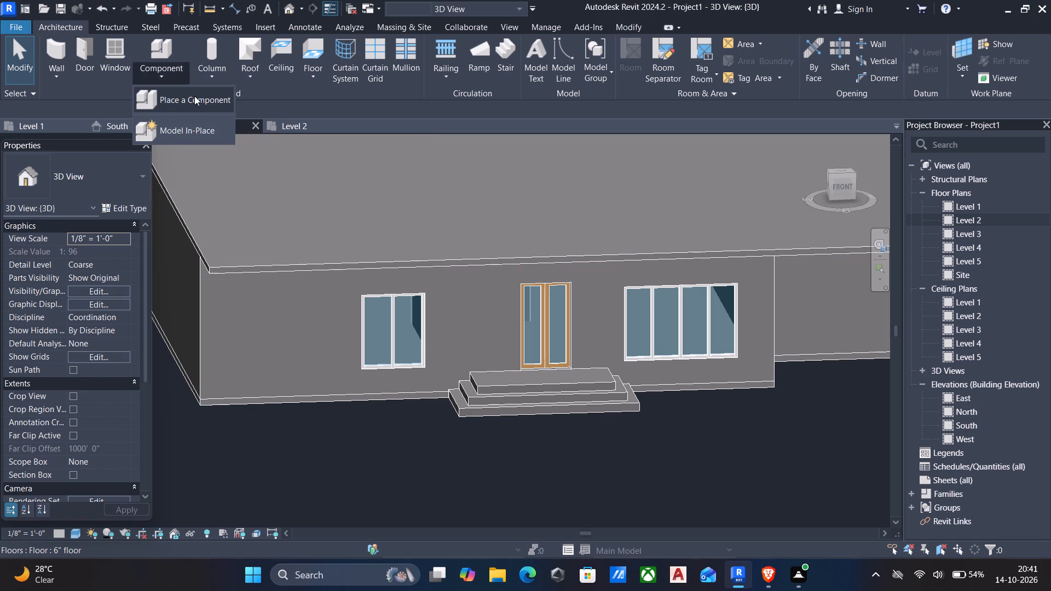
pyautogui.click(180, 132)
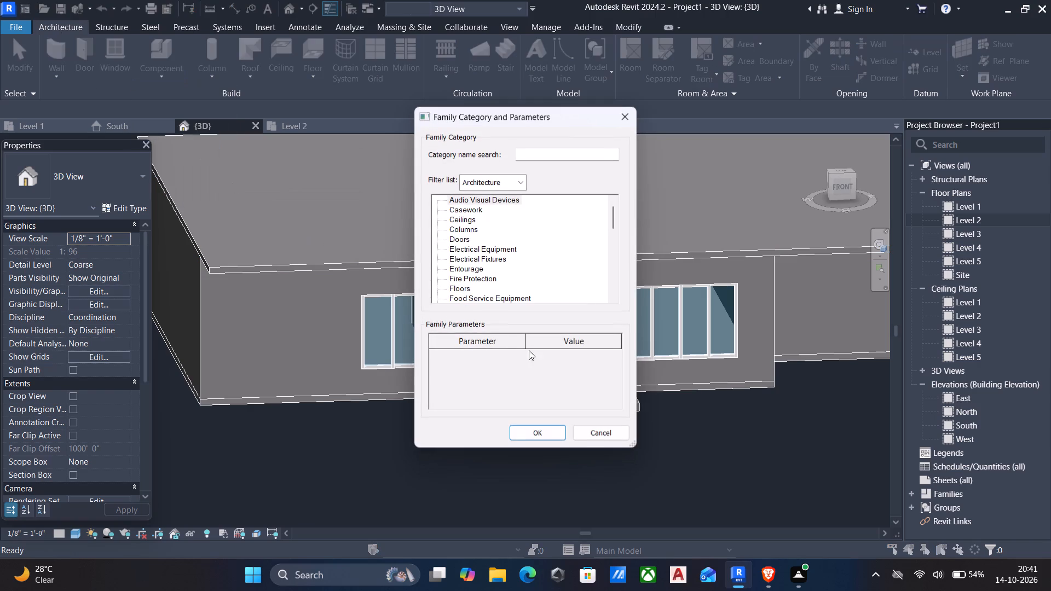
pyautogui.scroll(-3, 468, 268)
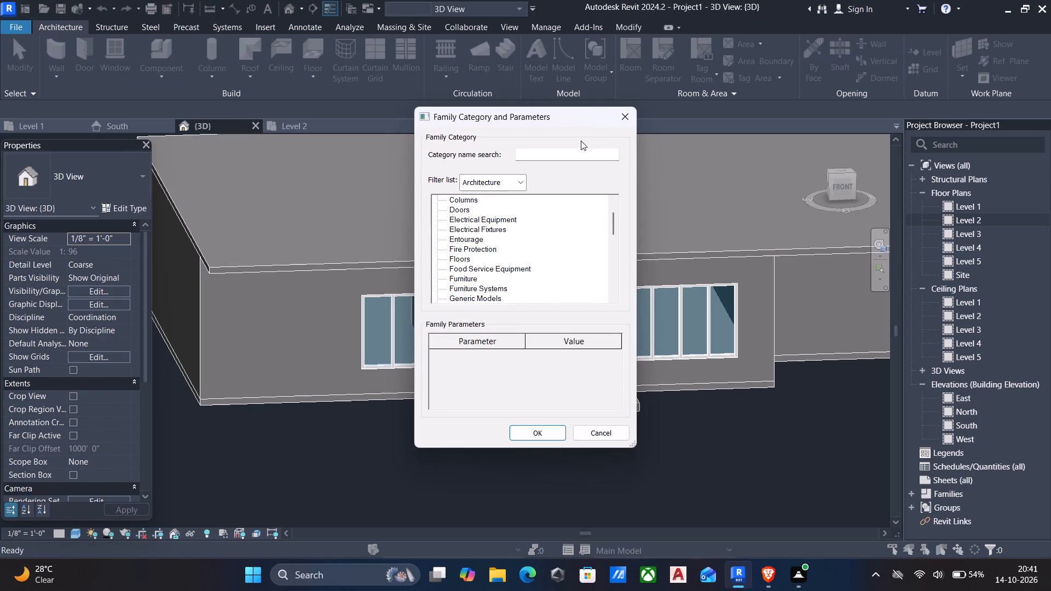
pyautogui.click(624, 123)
# Edit the entrance steps model in place and start an extrusion with the Level 2 floor's front edge face as work plane.
pyautogui.click(512, 401)
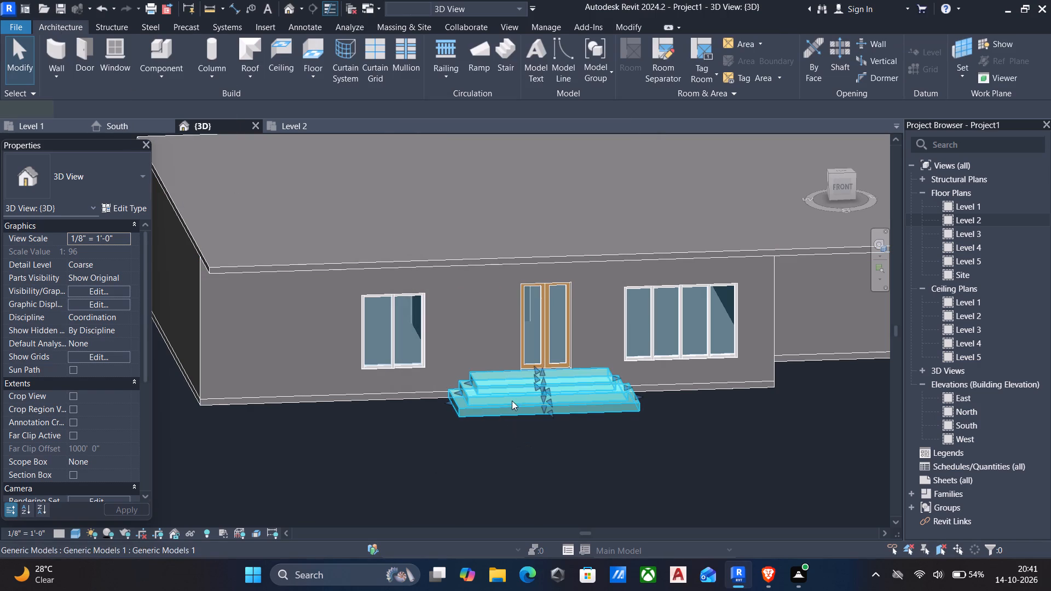
pyautogui.click(593, 53)
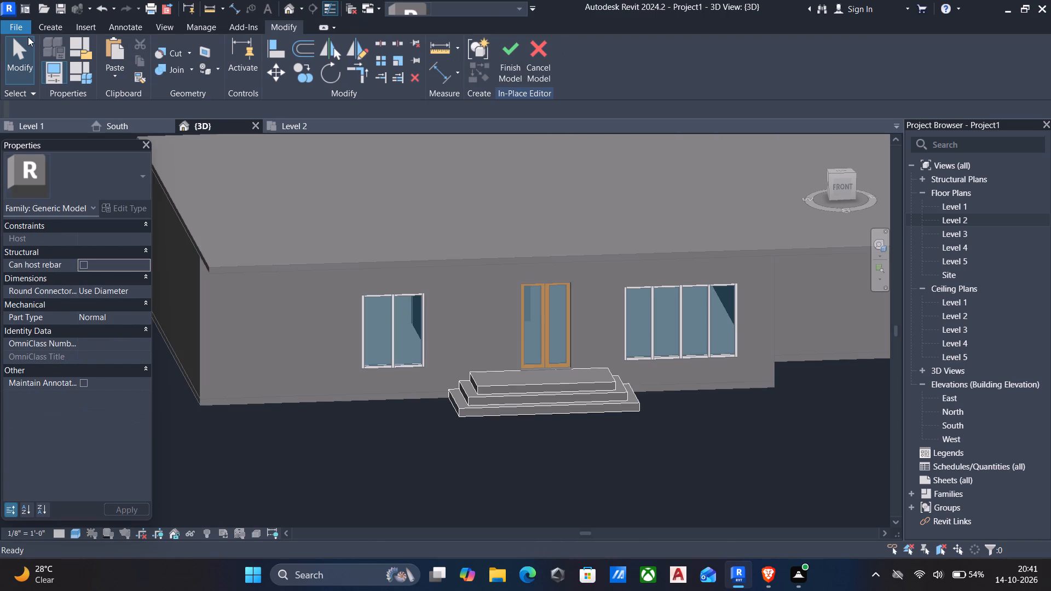
pyautogui.click(47, 27)
pyautogui.click(113, 55)
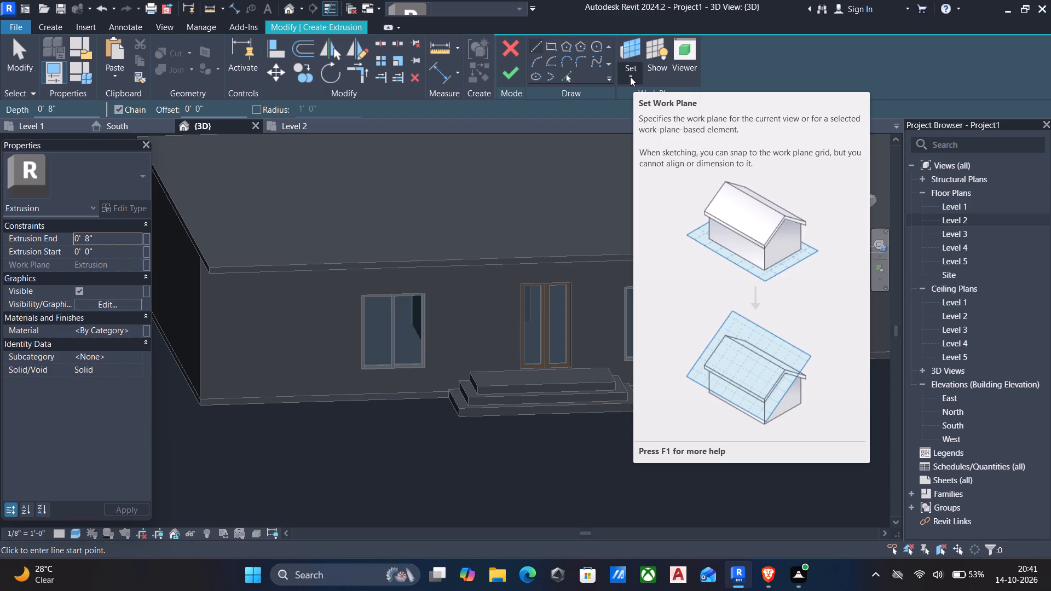
pyautogui.click(630, 77)
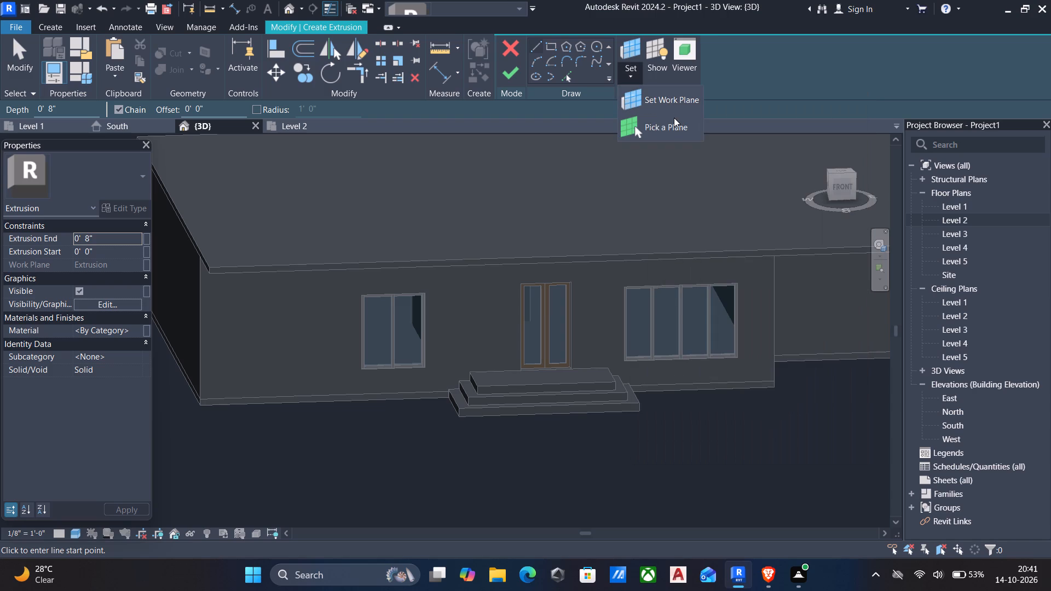
pyautogui.click(669, 126)
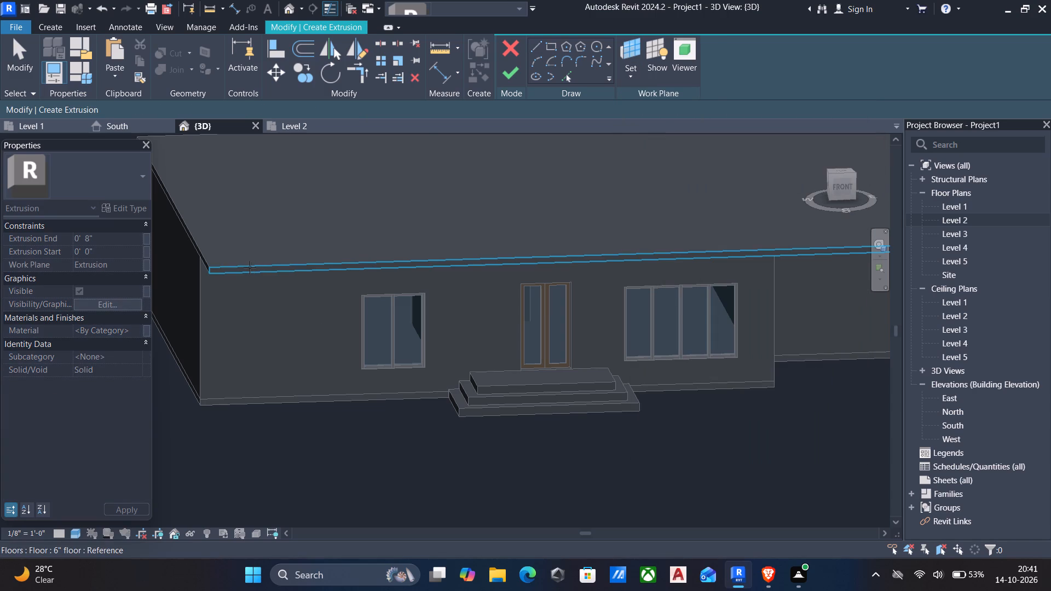
pyautogui.click(246, 271)
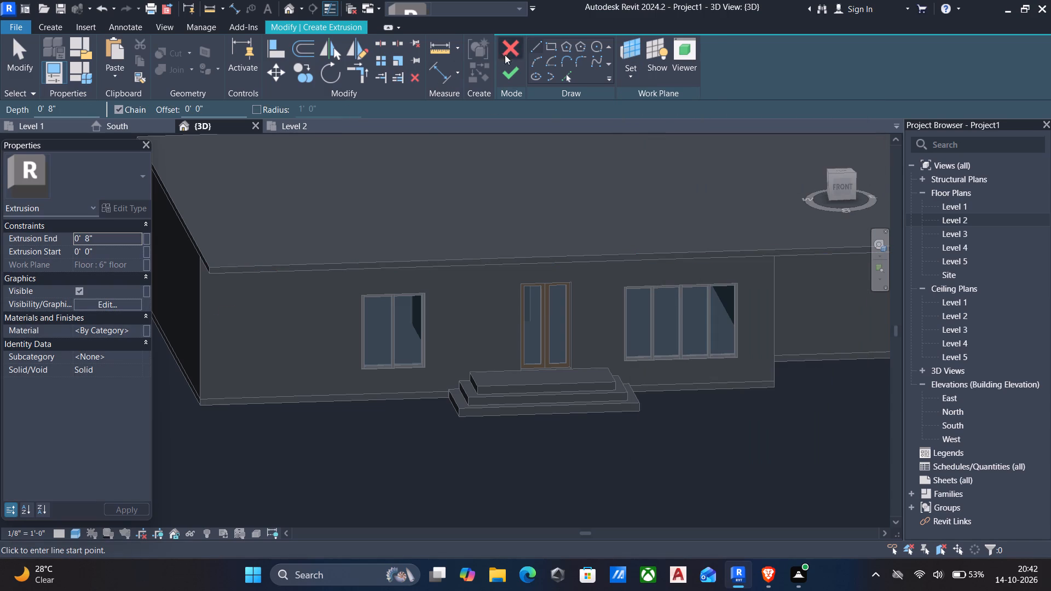
# In front view, sketch a rectangle about 22'-3" by 12'-0" from the floor slab's lower west corner down to Level 1.
pyautogui.click(551, 45)
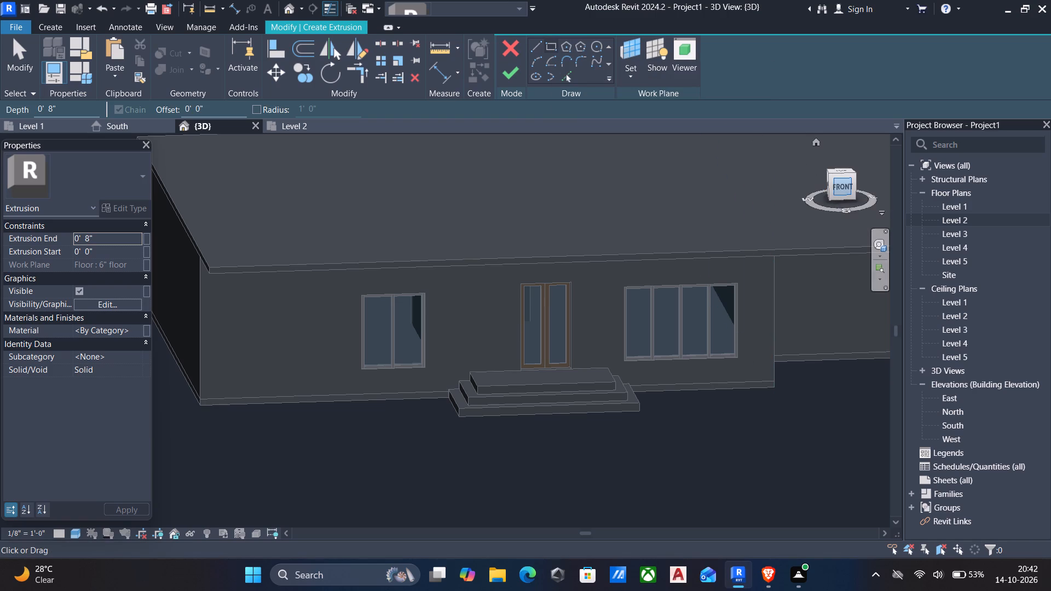
pyautogui.click(836, 184)
pyautogui.scroll(6, 439, 286)
pyautogui.scroll(5, 355, 381)
pyautogui.moveTo(356, 372); pyautogui.dragTo(498, 376, button='middle')
pyautogui.scroll(6, 529, 373)
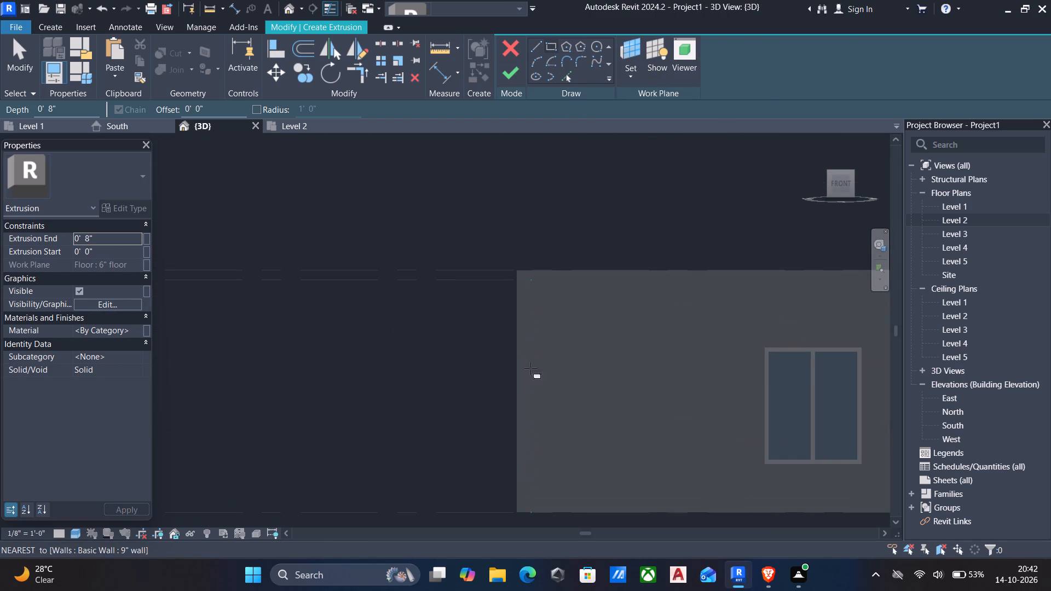
pyautogui.scroll(5, 519, 309)
pyautogui.moveTo(513, 297); pyautogui.dragTo(417, 336, button='middle')
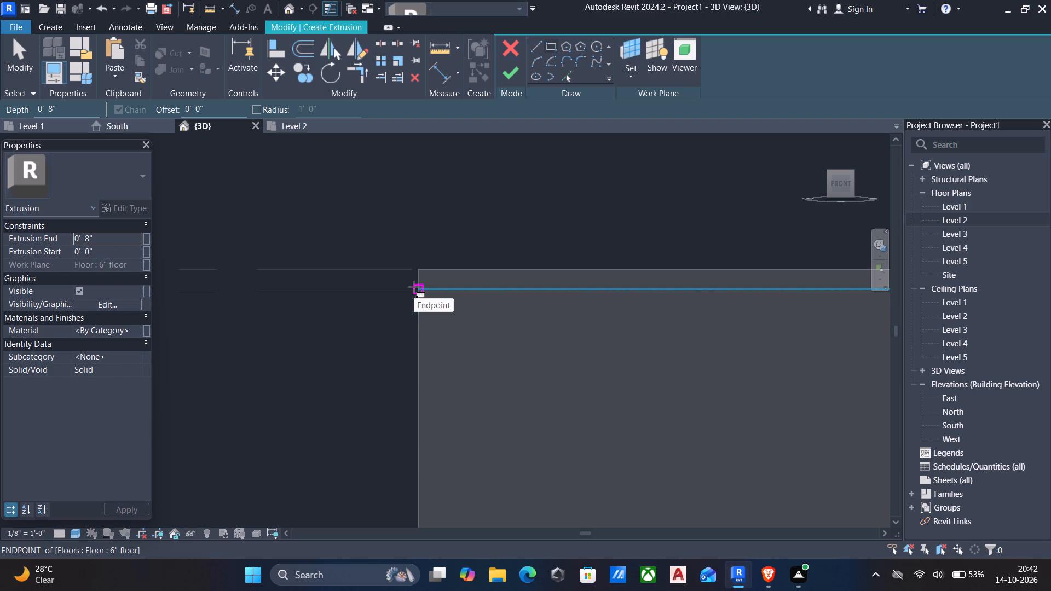
pyautogui.click(417, 289)
pyautogui.scroll(-5, 463, 343)
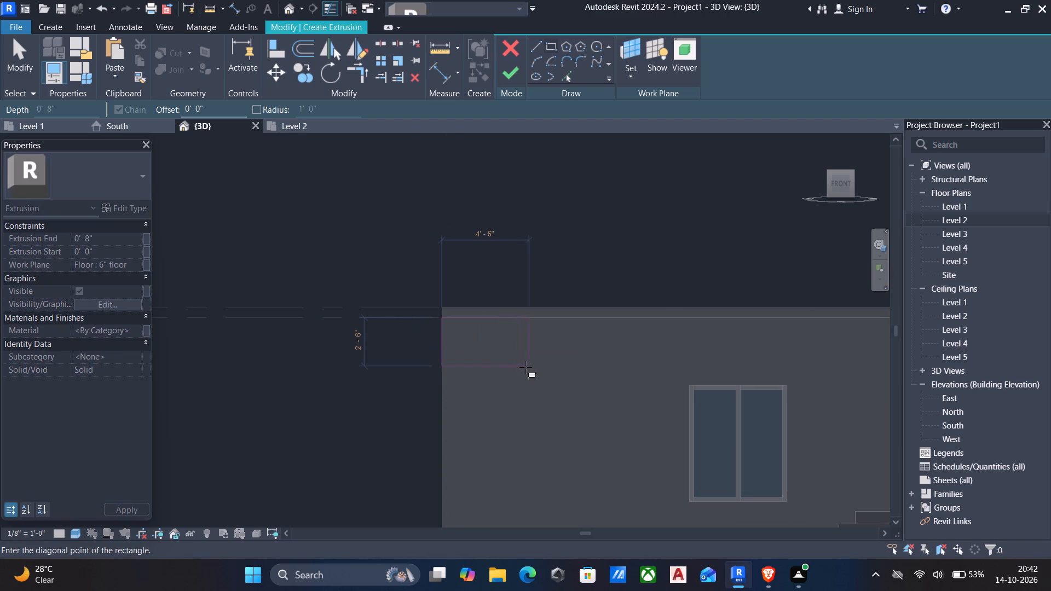
pyautogui.scroll(-4, 450, 382)
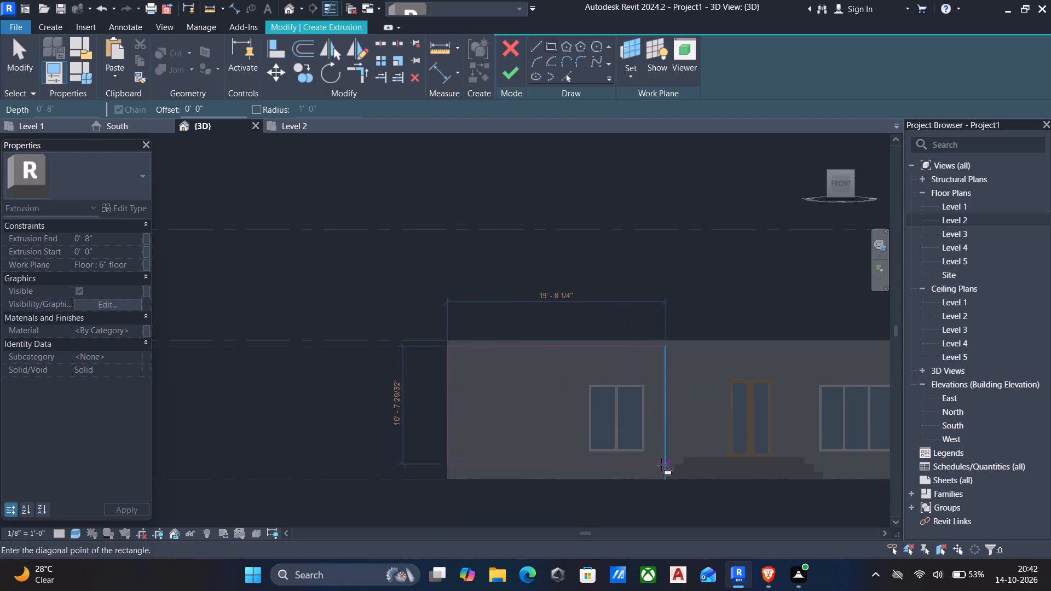
pyautogui.scroll(4, 677, 473)
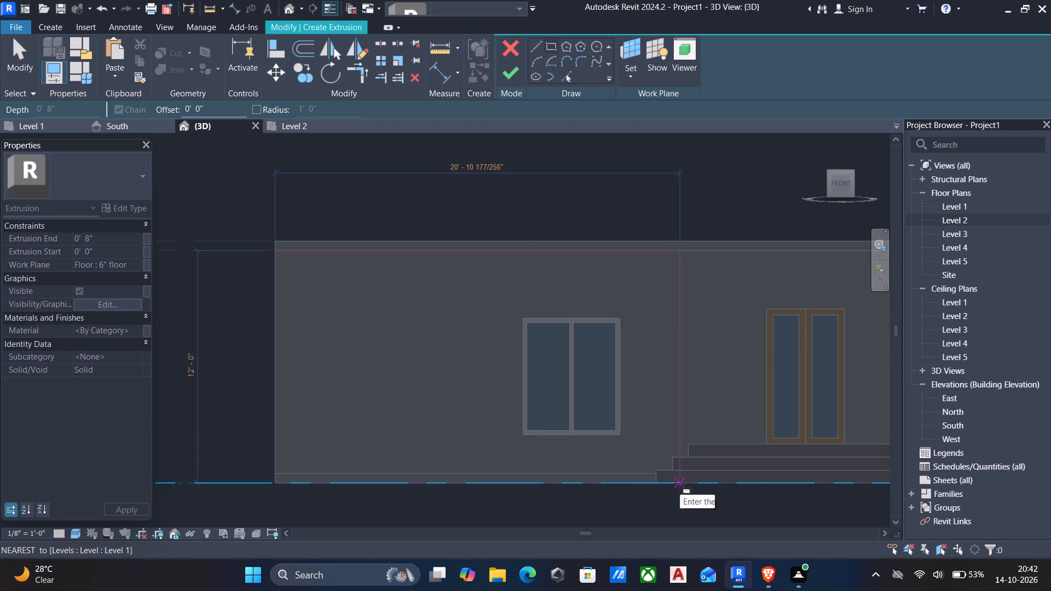
pyautogui.scroll(4, 680, 483)
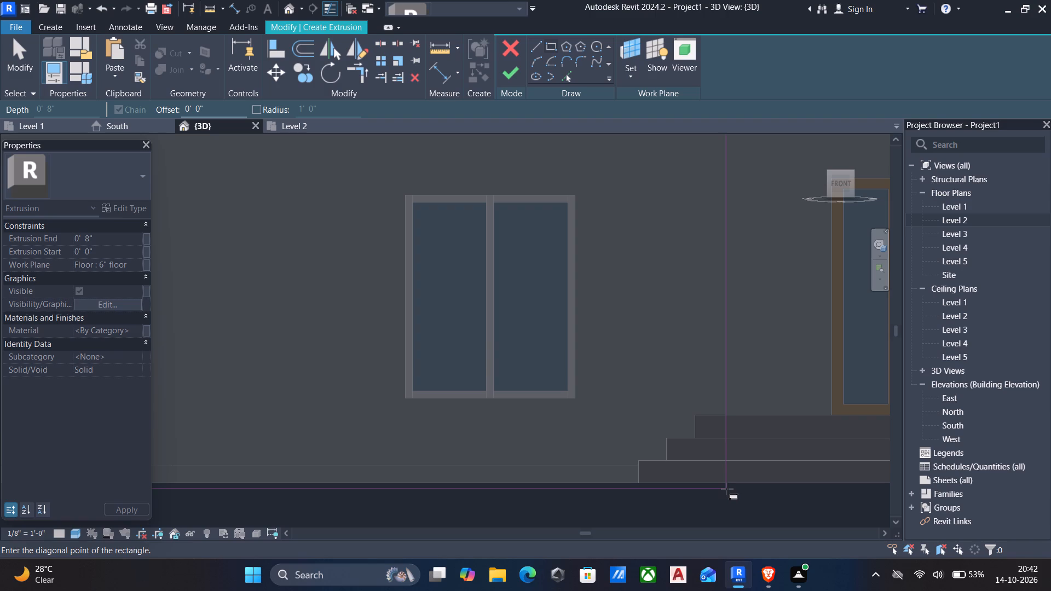
pyautogui.click(727, 489)
pyautogui.scroll(-4, 588, 403)
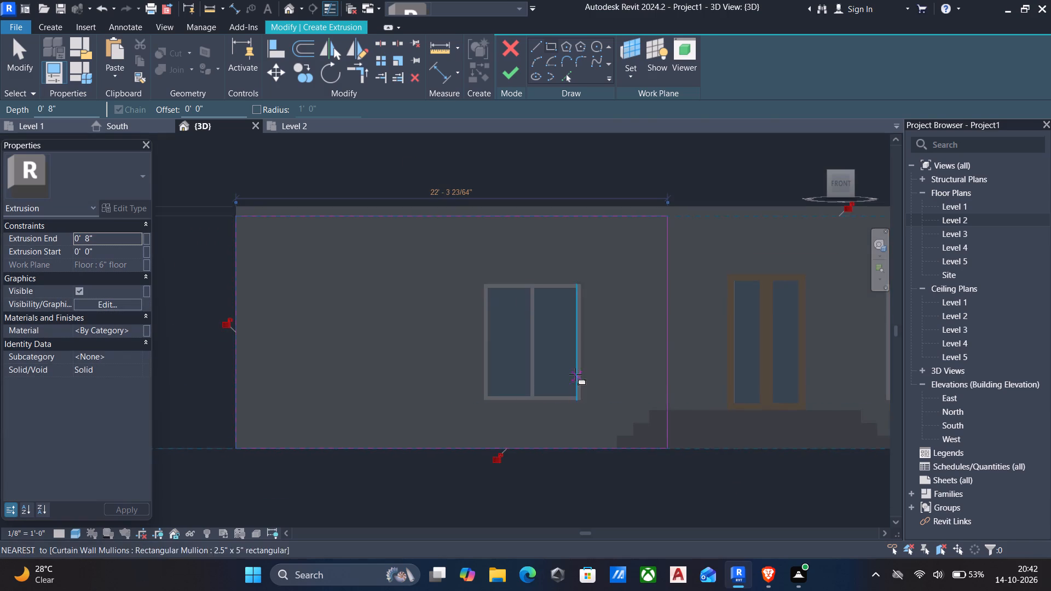
pyautogui.middleClick(575, 374)
pyautogui.moveTo(575, 374); pyautogui.dragTo(601, 407, button='middle')
pyautogui.scroll(5, 348, 397)
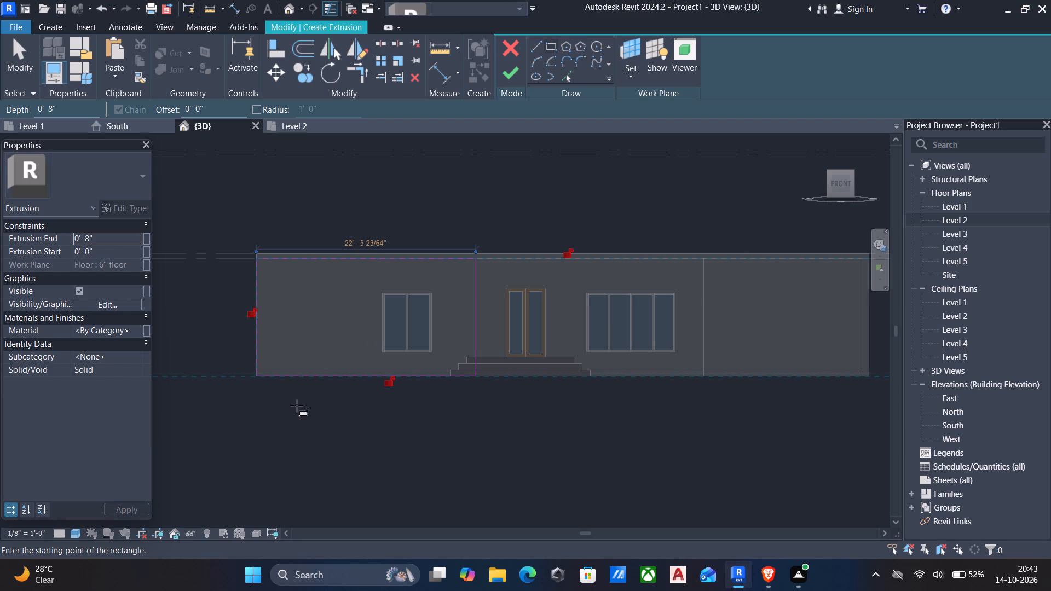
pyautogui.press('Escape')
pyautogui.press('Escape')
# Delete the rectangle's bottom line along Level 1.
pyautogui.click(309, 381)
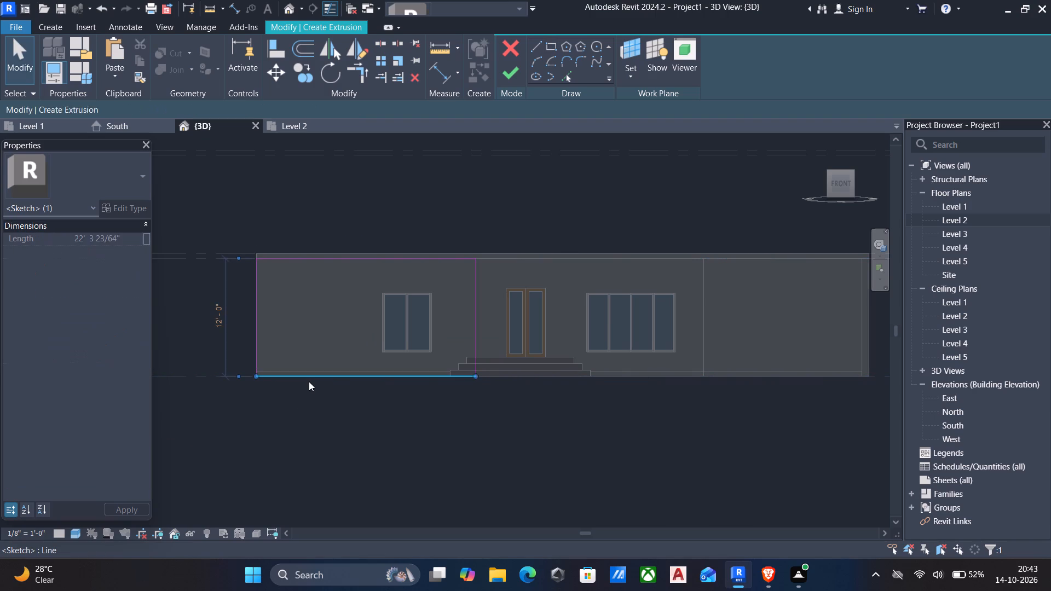
pyautogui.press('Delete')
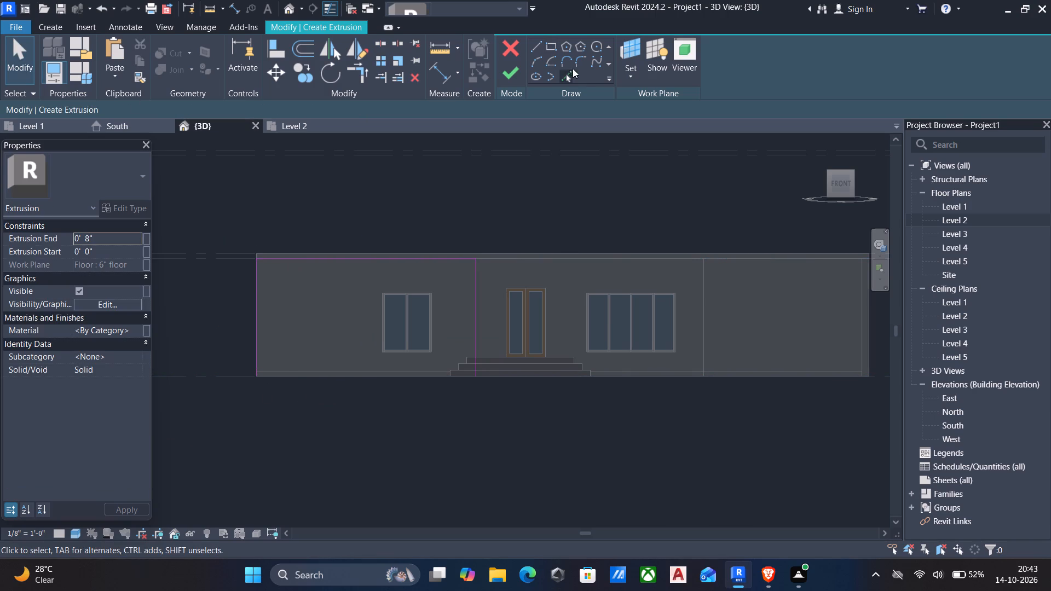
# Draw a vertical line about 10'-6" high from Level 1, offset 1'-0" inward from the rectangle's west side.
pyautogui.click(535, 47)
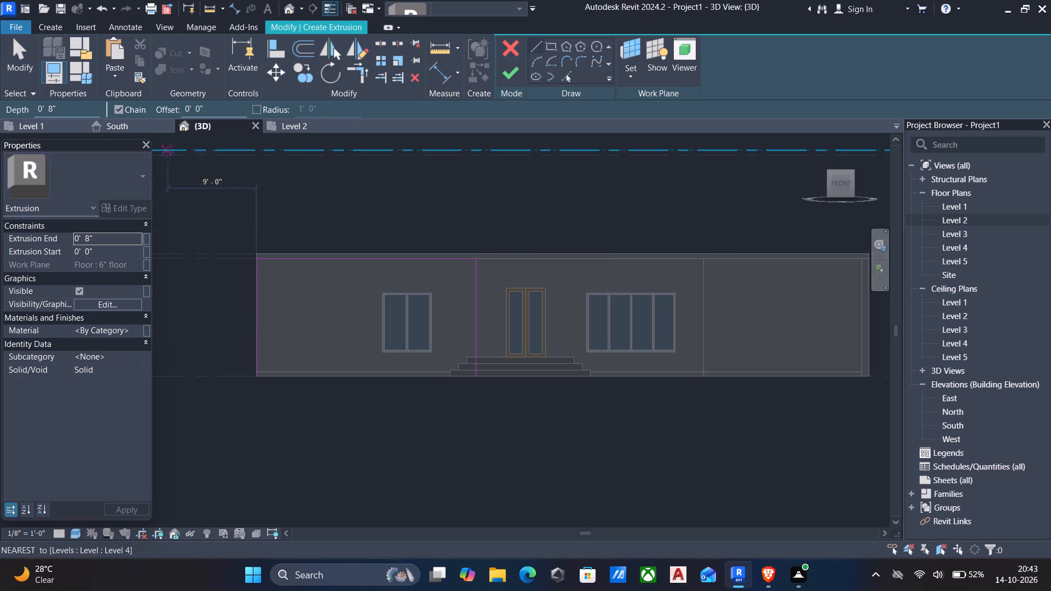
pyautogui.moveTo(212, 108); pyautogui.dragTo(146, 109)
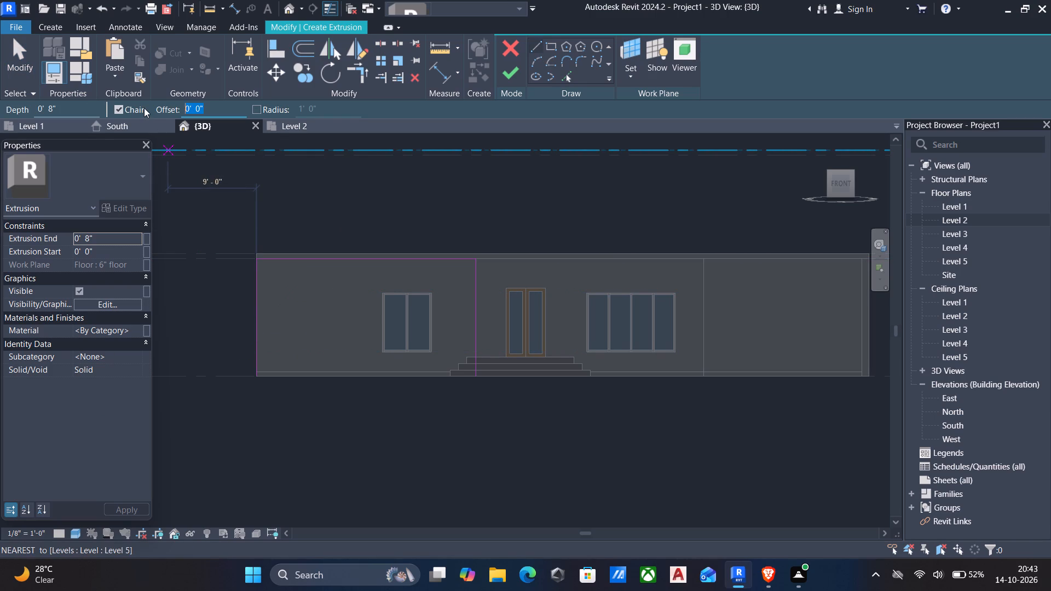
pyautogui.press('1')
pyautogui.press("'")
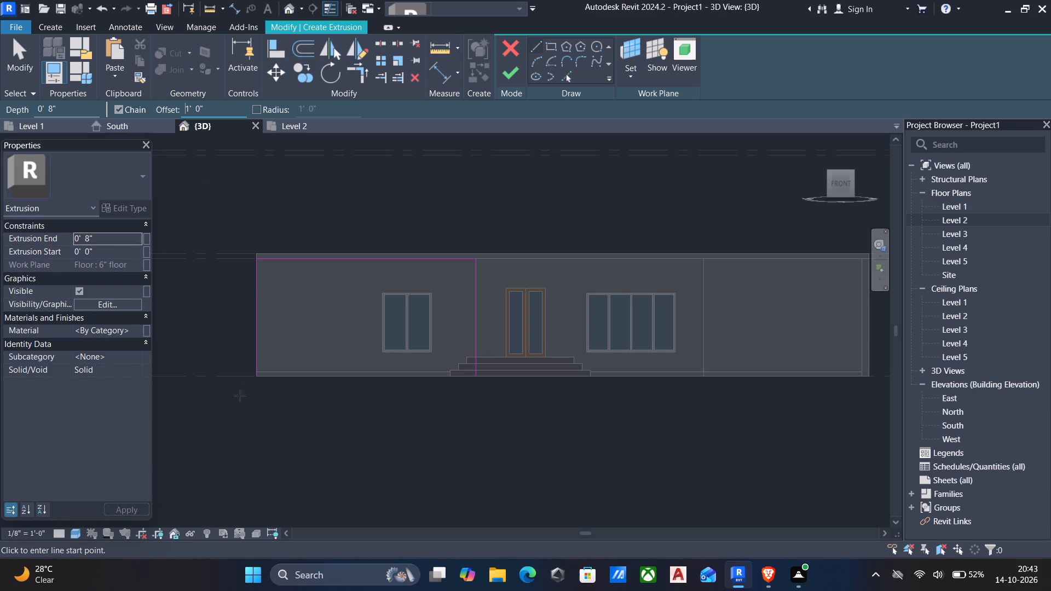
pyautogui.scroll(5, 247, 386)
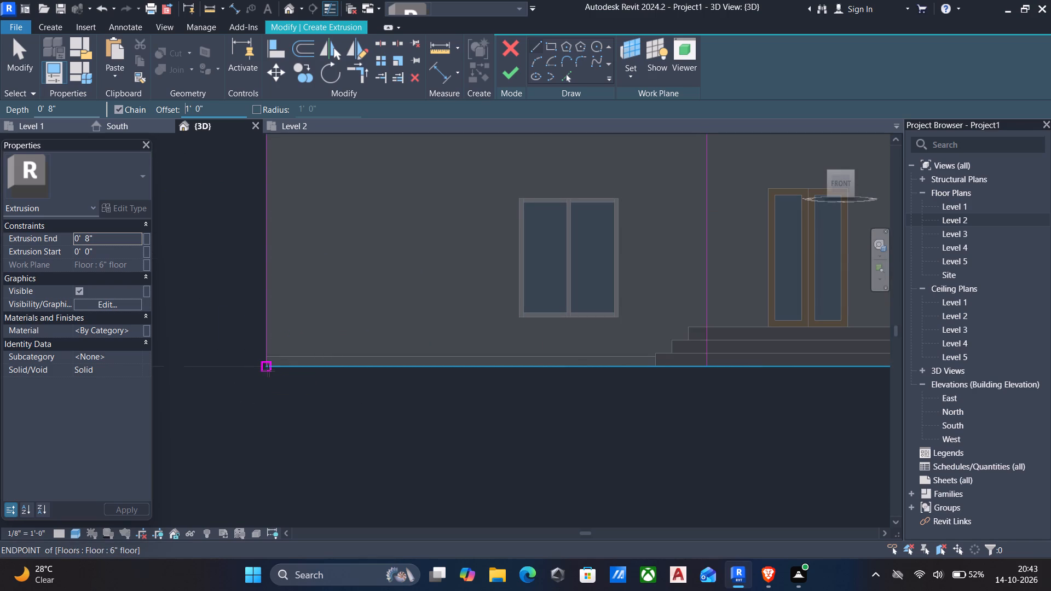
pyautogui.click(268, 370)
pyautogui.press('space')
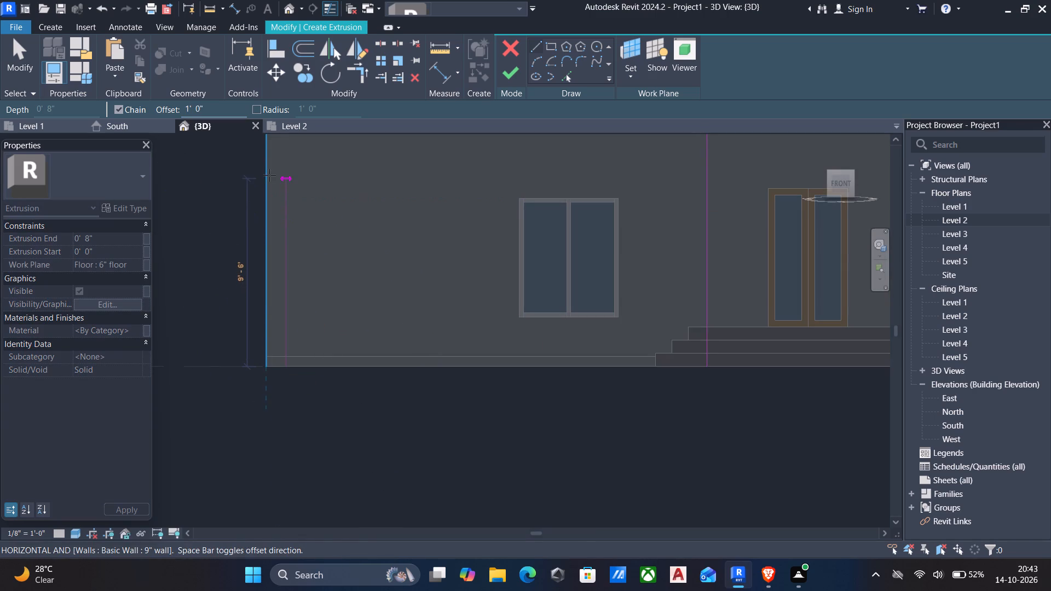
pyautogui.moveTo(270, 178); pyautogui.dragTo(242, 339, button='middle')
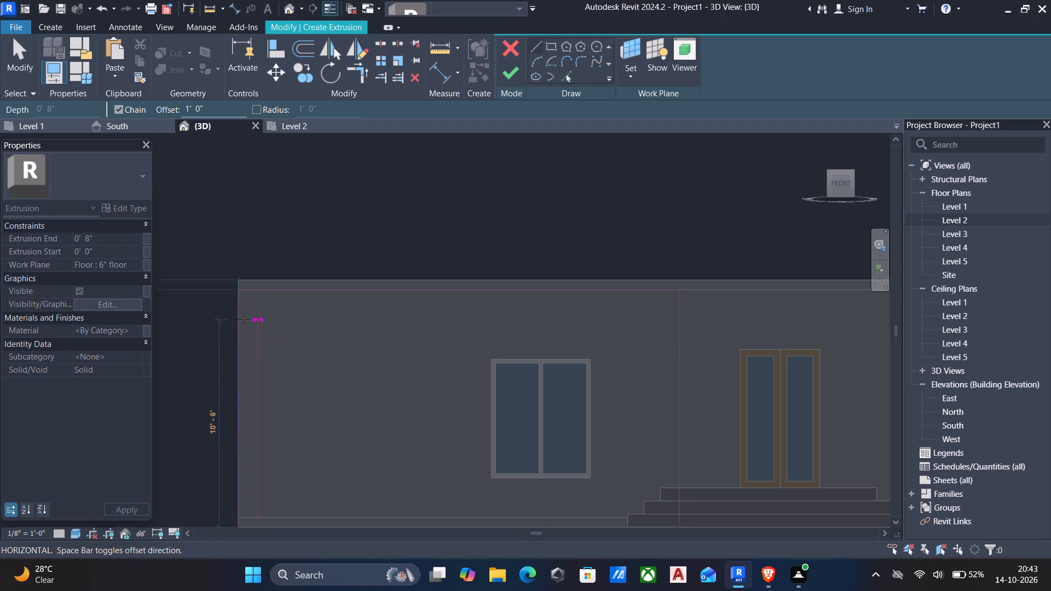
pyautogui.click(244, 319)
pyautogui.press('Escape')
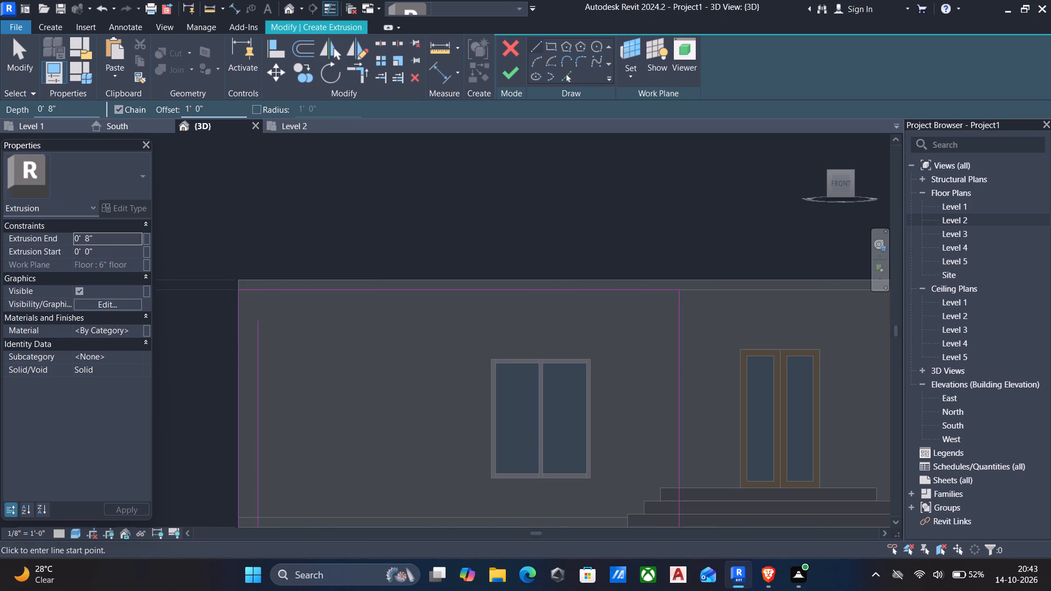
# Draw a horizontal line about 22'-3" long, offset 1'-6" below the sketch's top line, across to its east side.
pyautogui.moveTo(234, 105); pyautogui.dragTo(0, 77)
pyautogui.write('1\'6"')
pyautogui.click(234, 289)
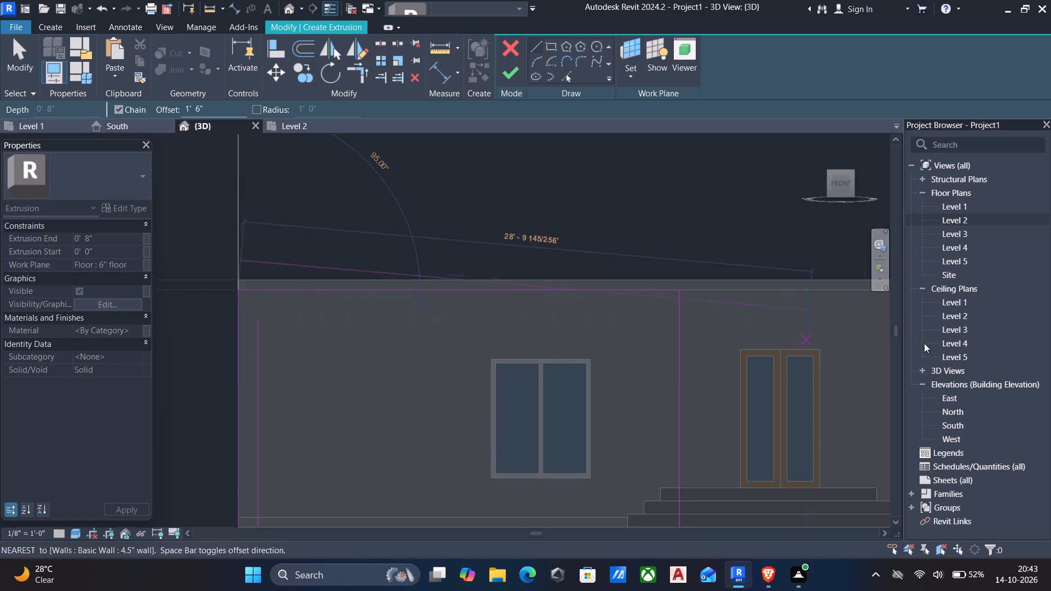
pyautogui.press('space')
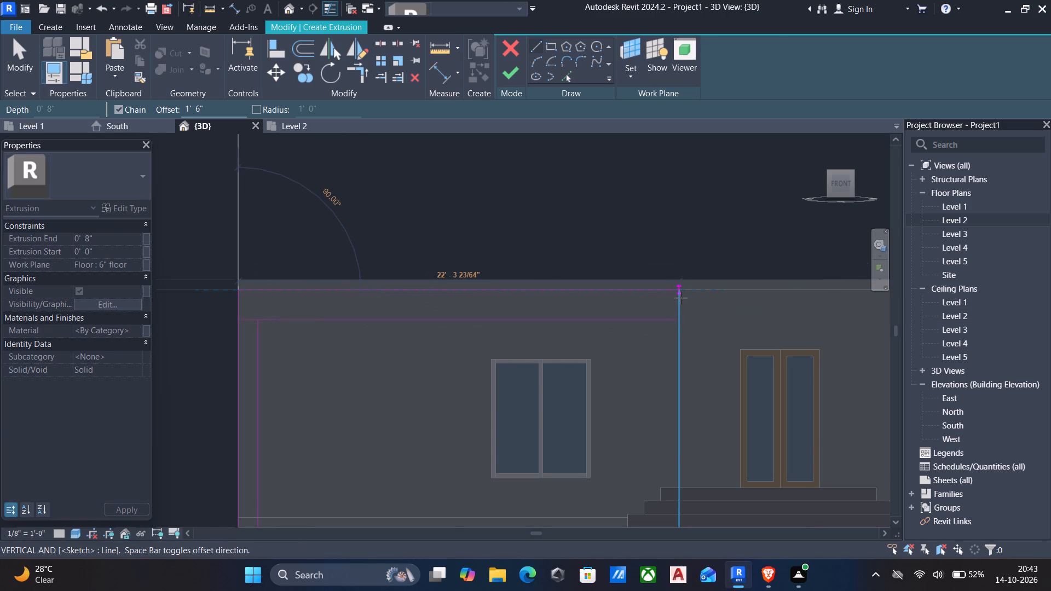
pyautogui.click(681, 298)
# Sketch a notch 1'-0" wide and about 1'-6" deep below the beam line, against the west column's inner line.
pyautogui.press('Escape')
pyautogui.press('Escape')
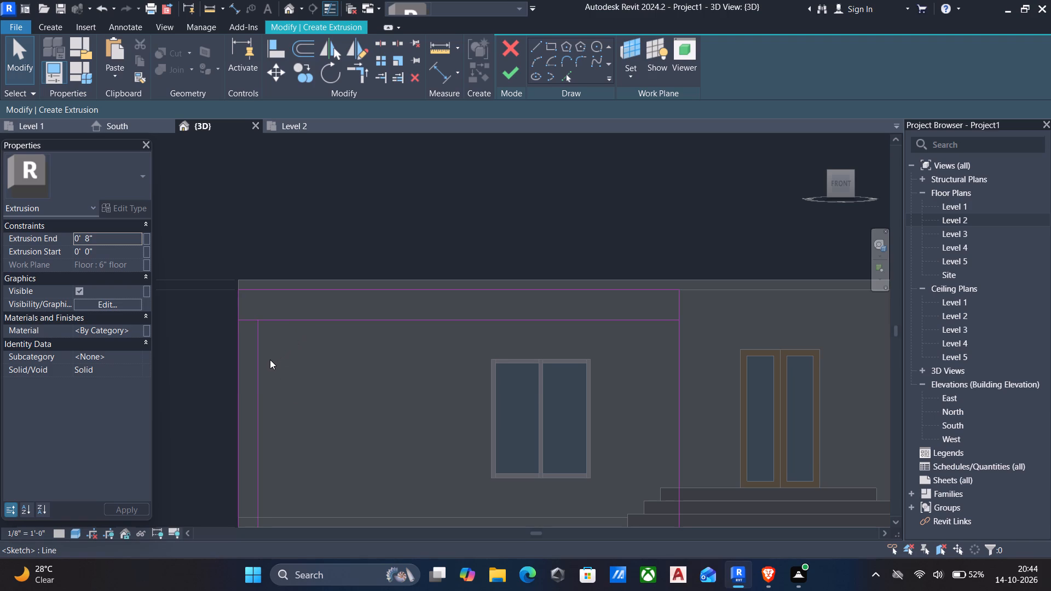
pyautogui.click(534, 47)
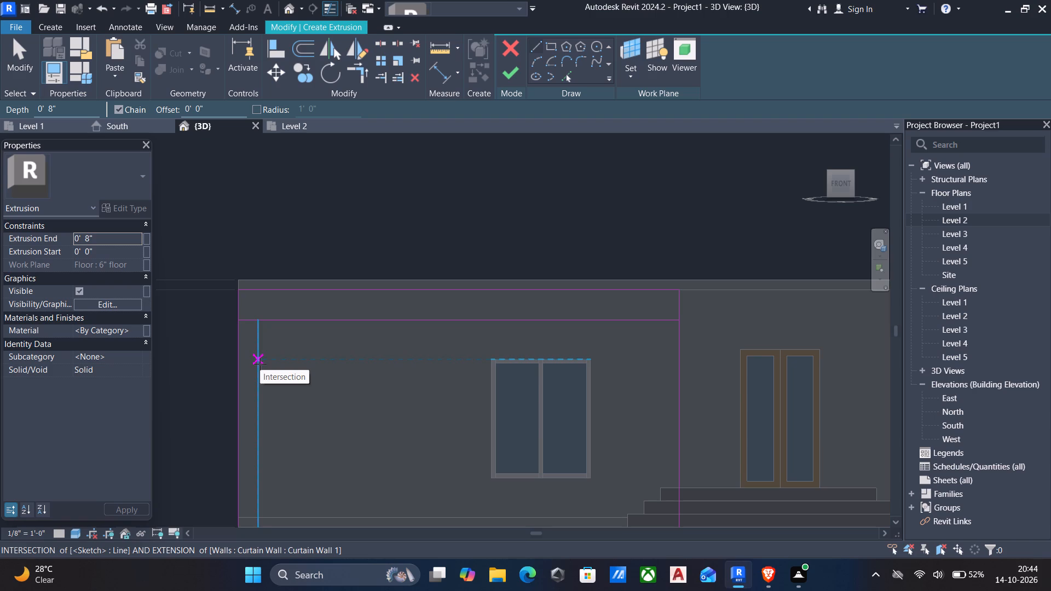
pyautogui.click(261, 353)
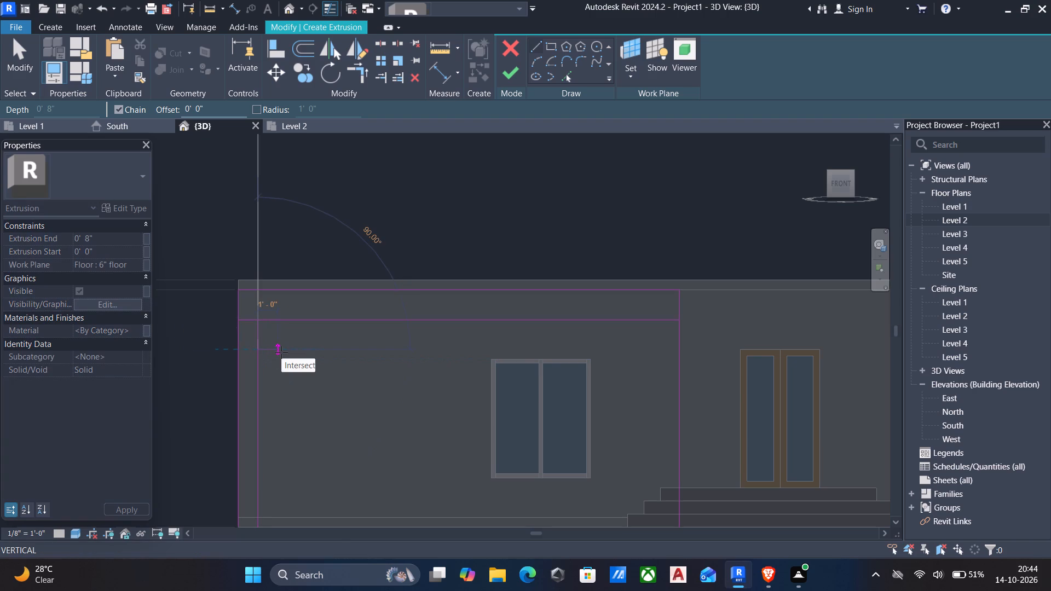
pyautogui.click(281, 352)
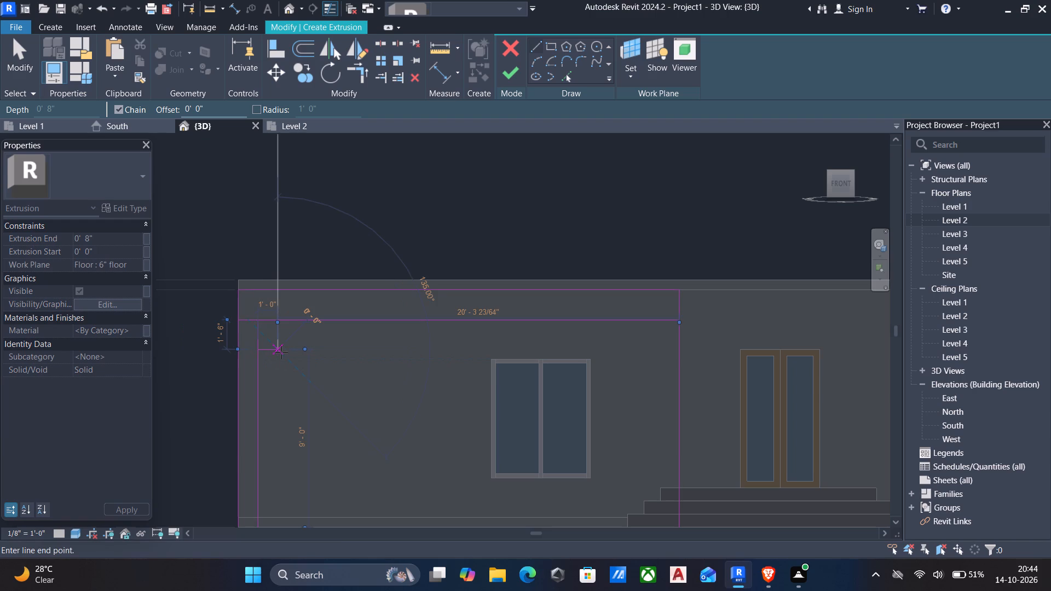
pyautogui.click(279, 325)
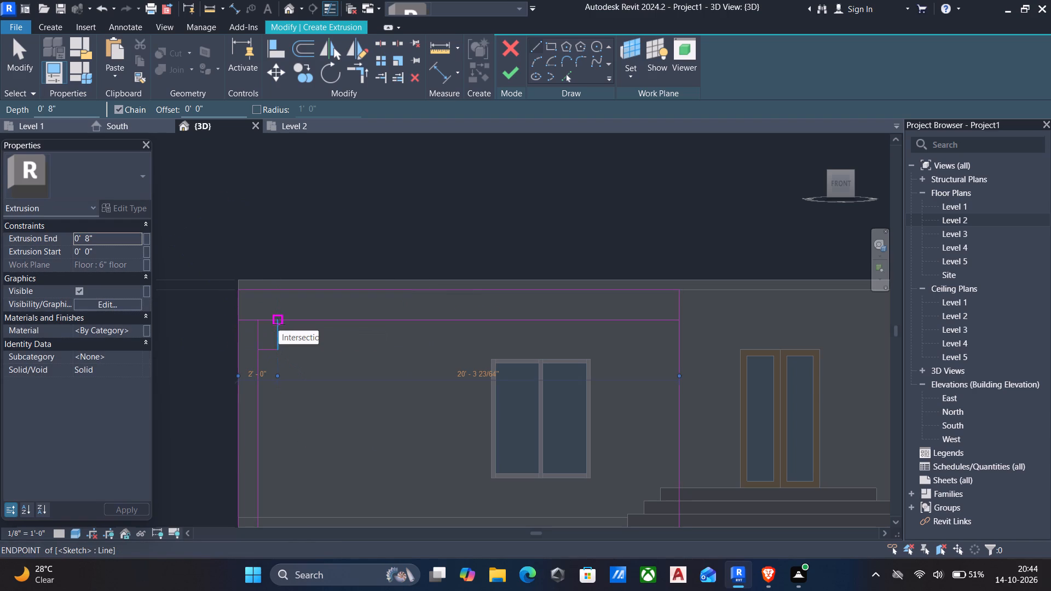
pyautogui.press('Escape')
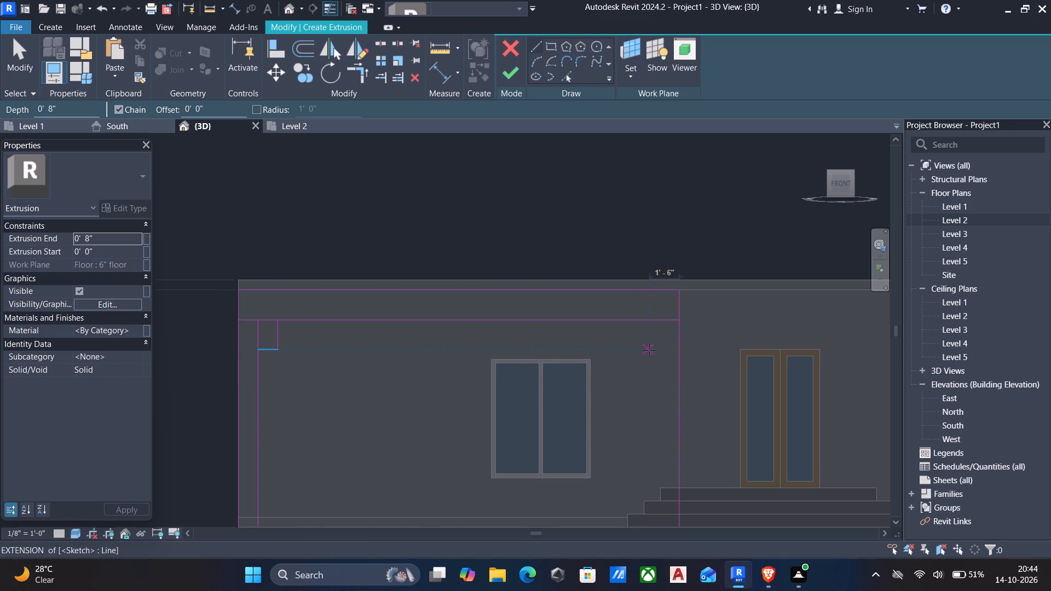
# Sketch a matching notch about 1'-0" by 1'-6" below the beam line, against the frame's east side line.
pyautogui.click(676, 351)
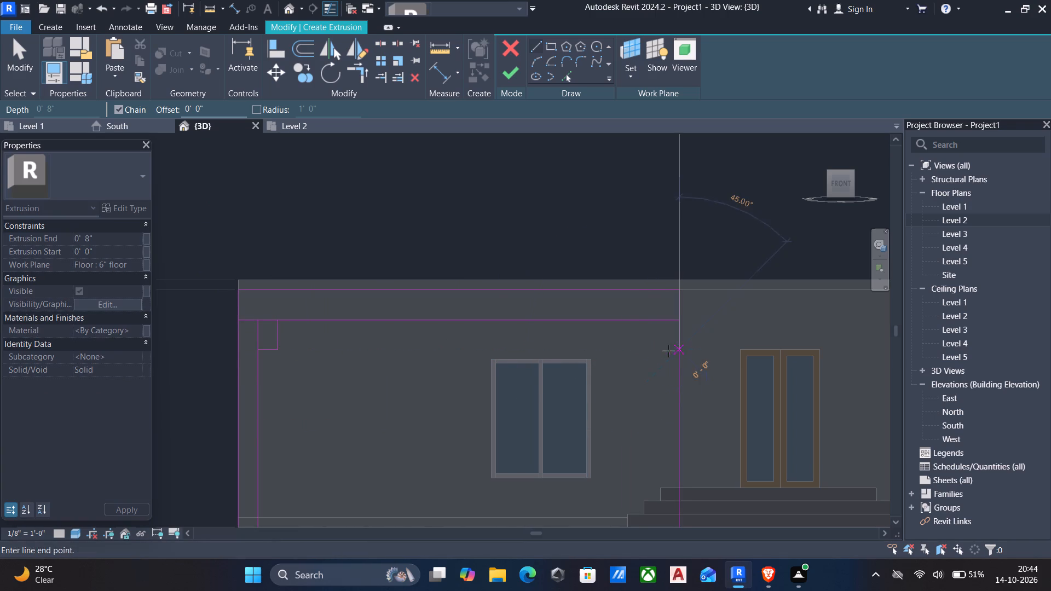
pyautogui.click(655, 351)
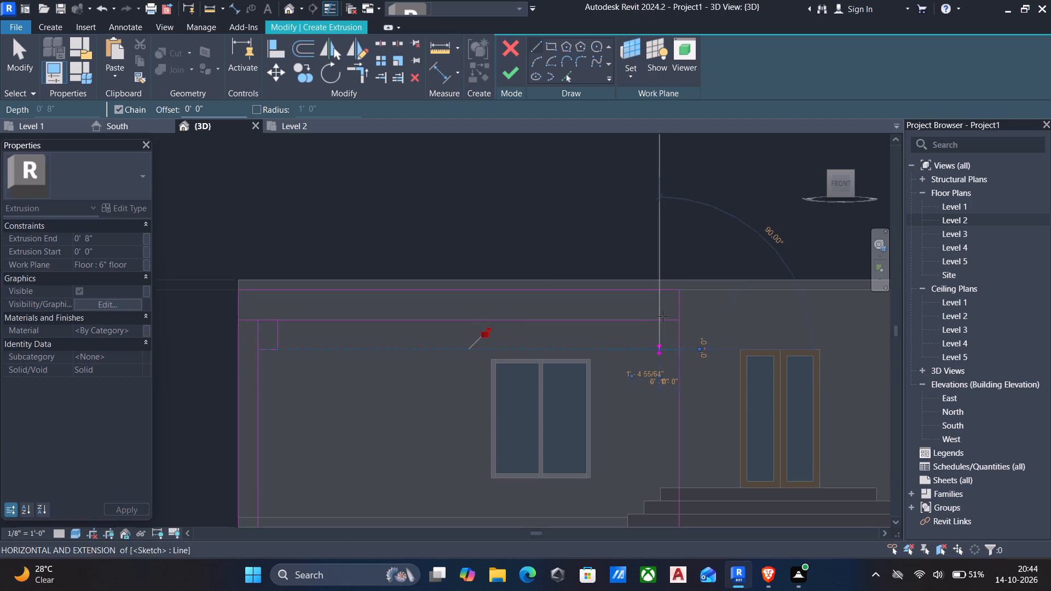
pyautogui.click(662, 316)
pyautogui.press('Escape')
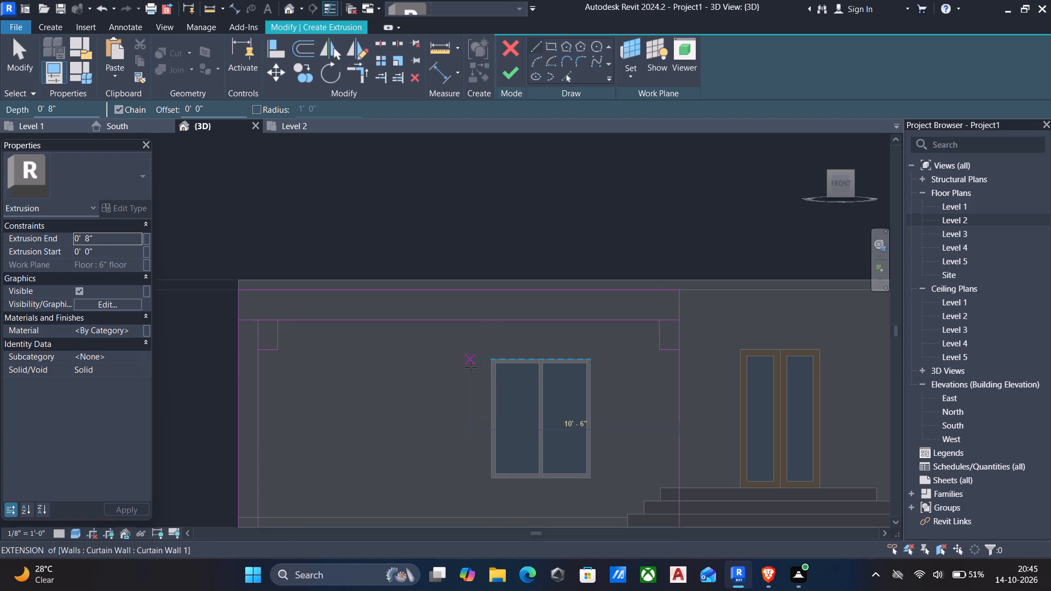
# Draw a vertical line 10'-6" long from the beam's lower line down to Level 1, just west of the window.
pyautogui.moveTo(463, 392); pyautogui.dragTo(464, 366, button='middle')
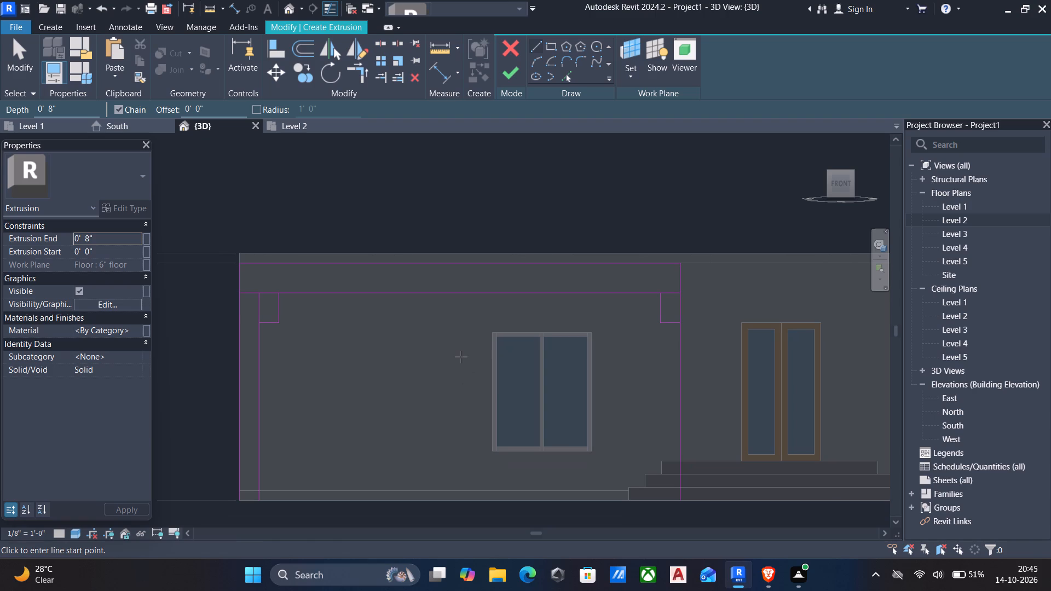
pyautogui.moveTo(464, 468); pyautogui.dragTo(455, 455, button='middle')
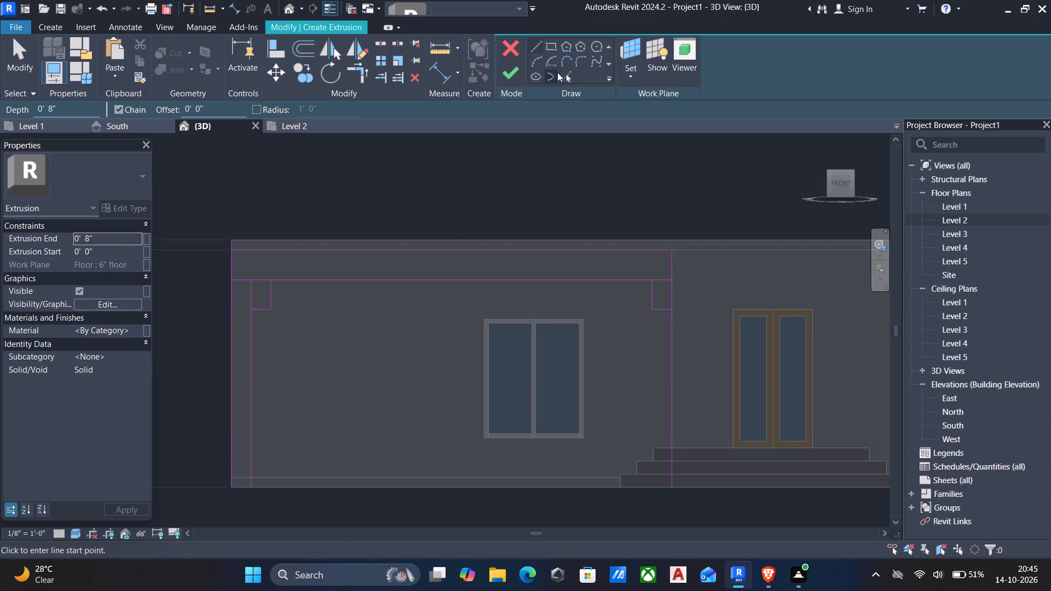
pyautogui.click(536, 47)
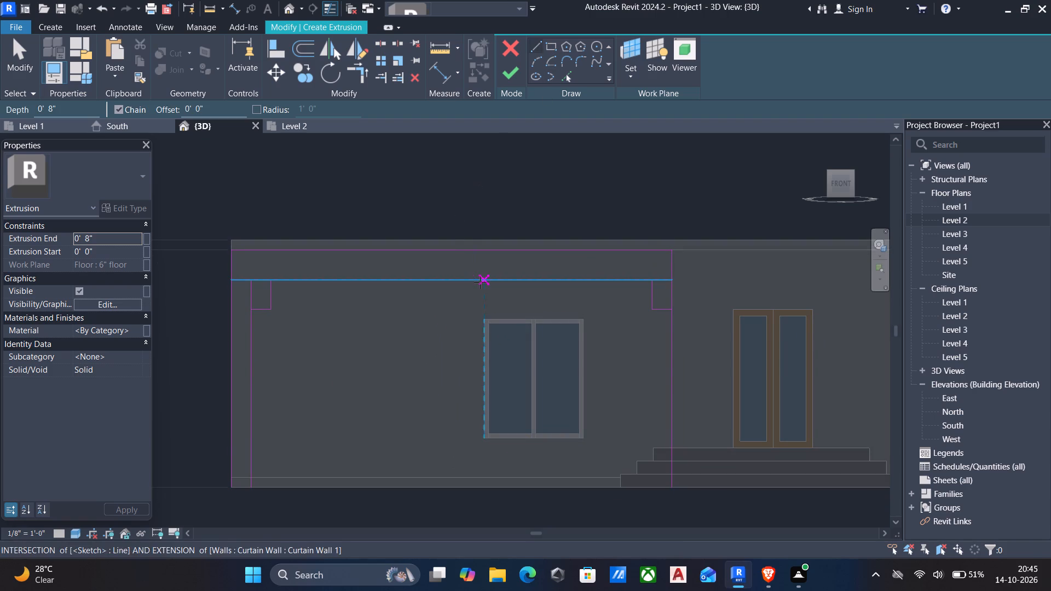
pyautogui.click(476, 285)
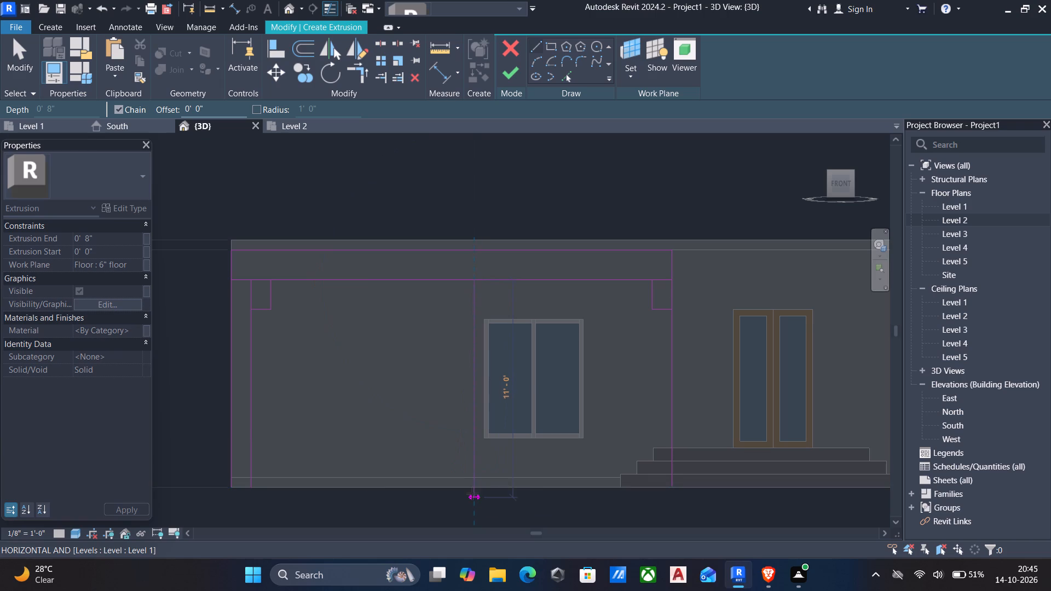
pyautogui.click(472, 490)
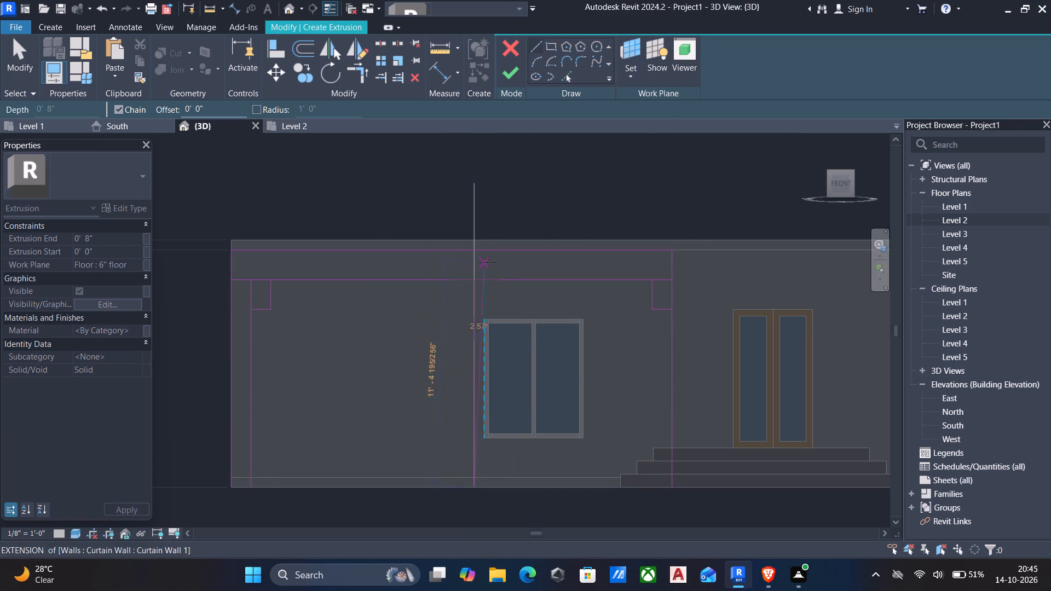
pyautogui.press('Escape')
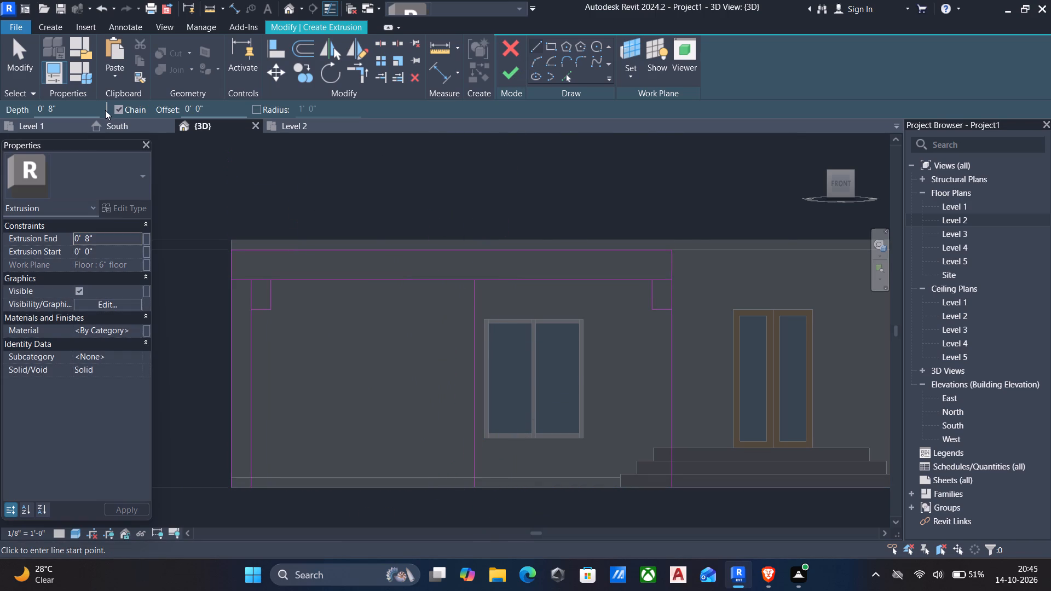
# Draw a parallel vertical line down to Level 1, offset 1'-0" west of the line beside the window.
pyautogui.moveTo(226, 108); pyautogui.dragTo(129, 103)
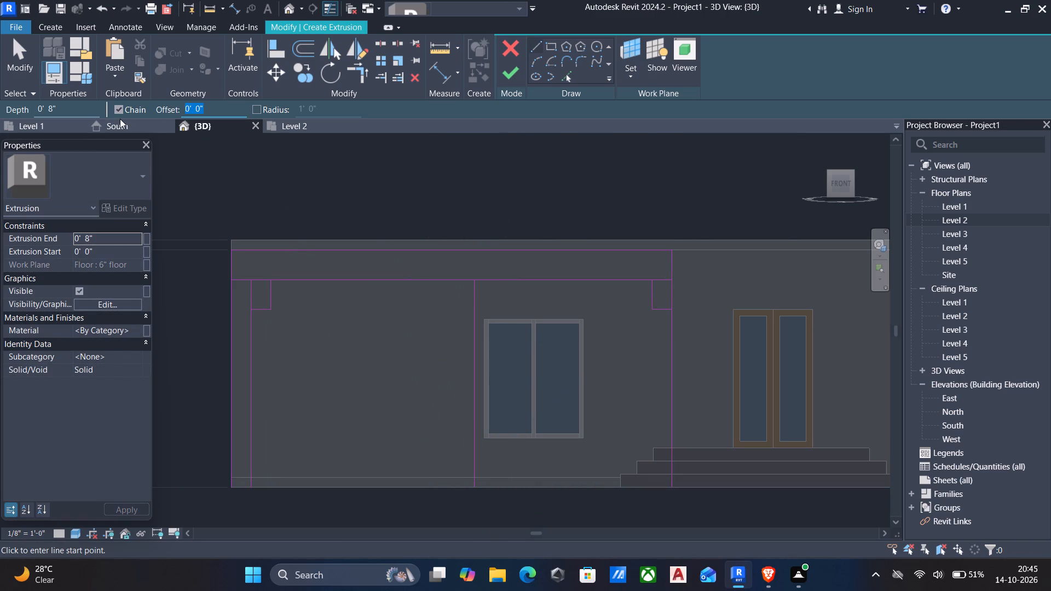
pyautogui.write("1'")
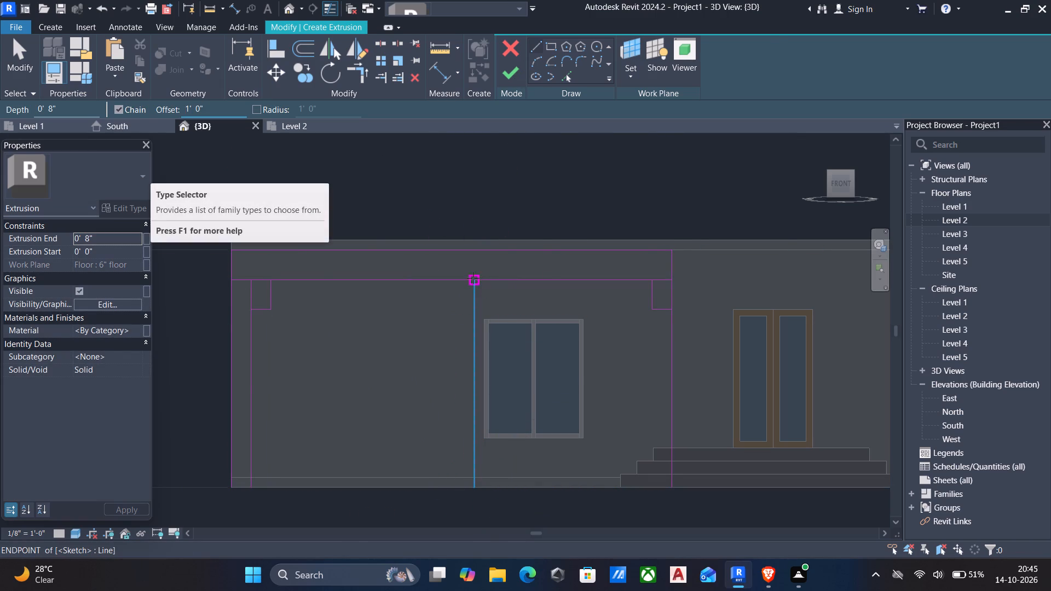
pyautogui.click(473, 278)
pyautogui.press('space')
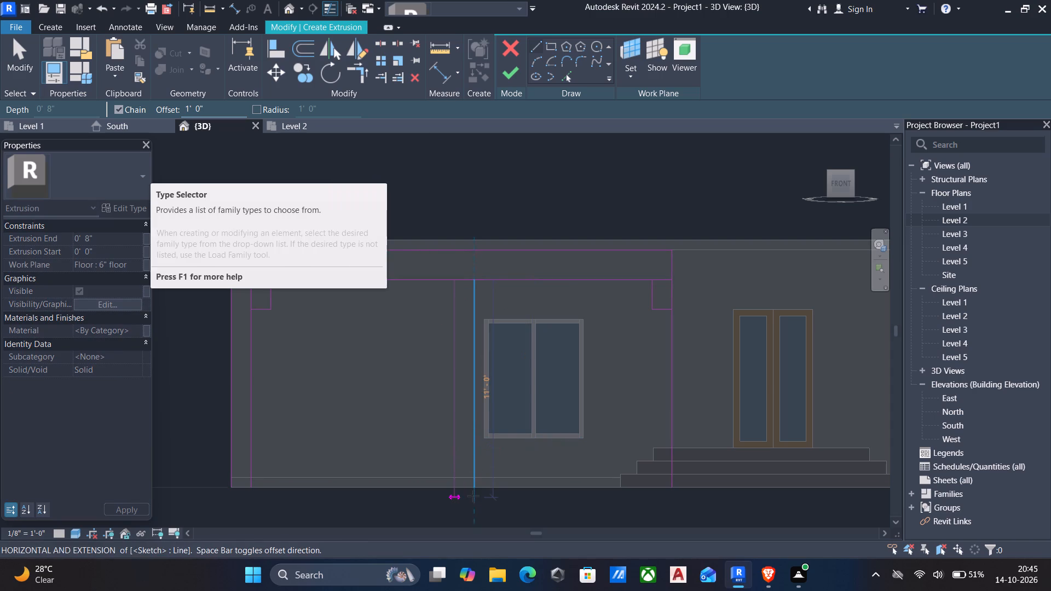
pyautogui.click(473, 489)
pyautogui.press('Escape')
pyautogui.press('Escape')
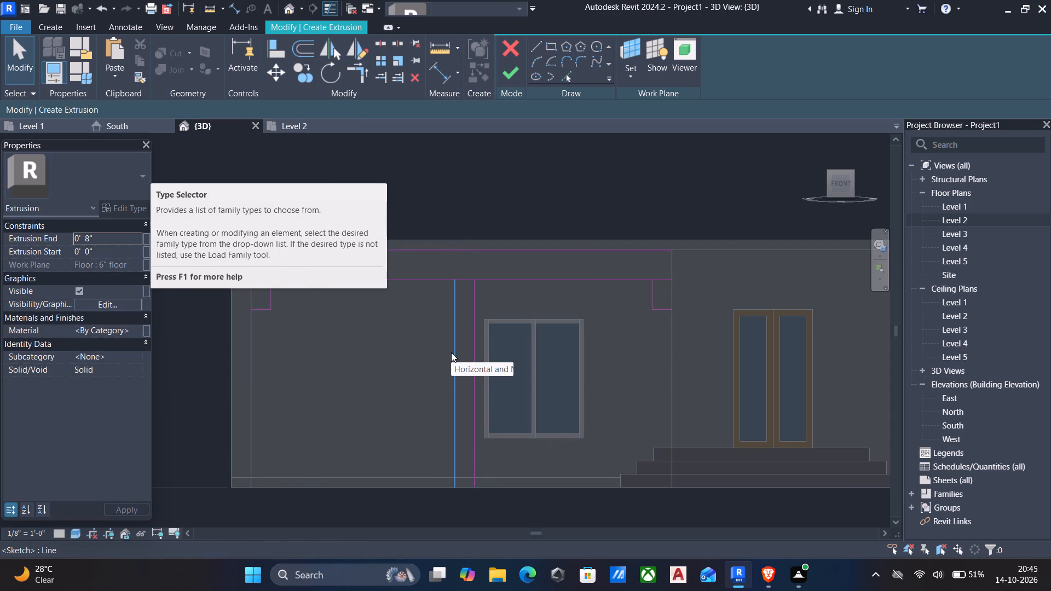
# Nudge the two middle column lines together slightly west.
pyautogui.moveTo(496, 406); pyautogui.dragTo(441, 391)
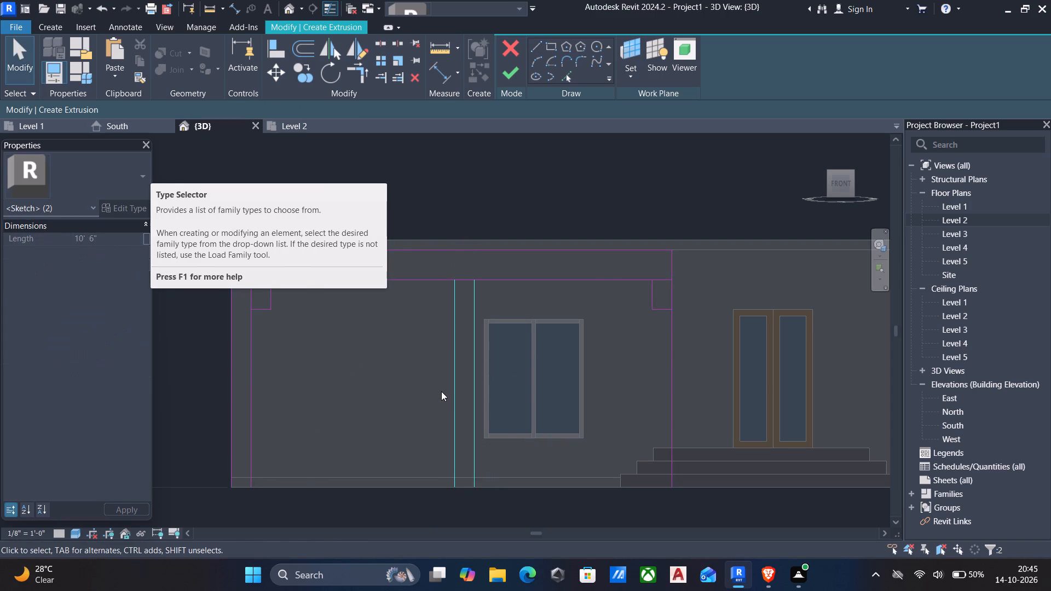
pyautogui.press('Left')
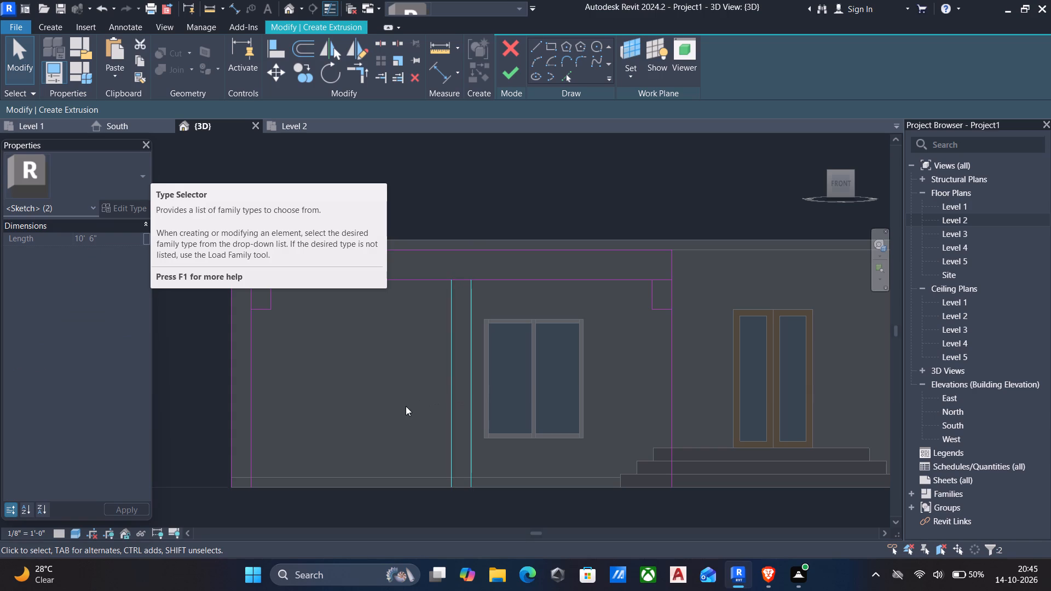
# Measure along Level 1 from the middle column's two lines to the west column's inner line and the frame's east side.
pyautogui.write('dd')
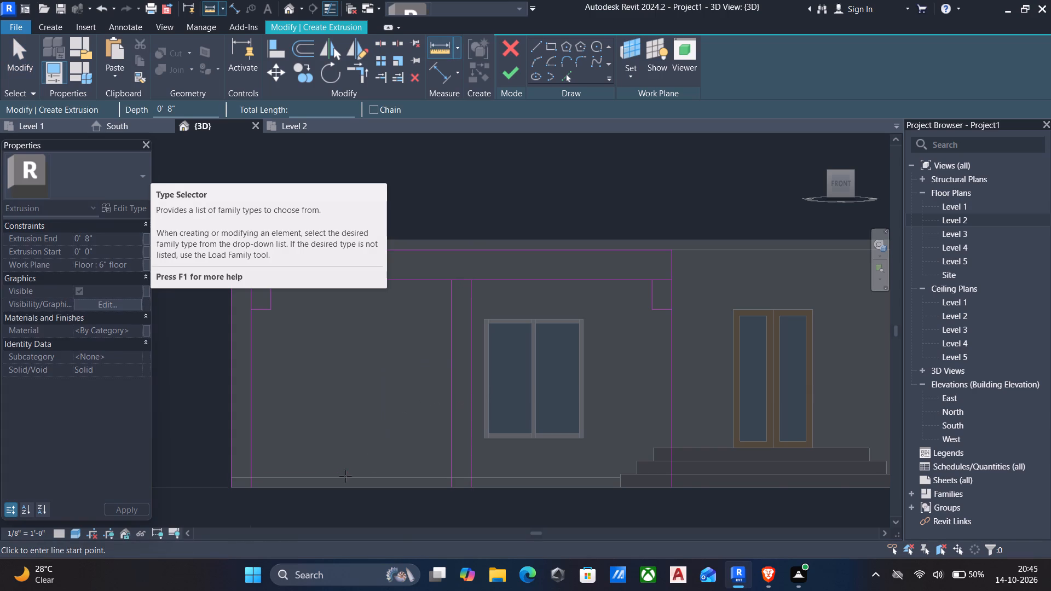
pyautogui.click(256, 484)
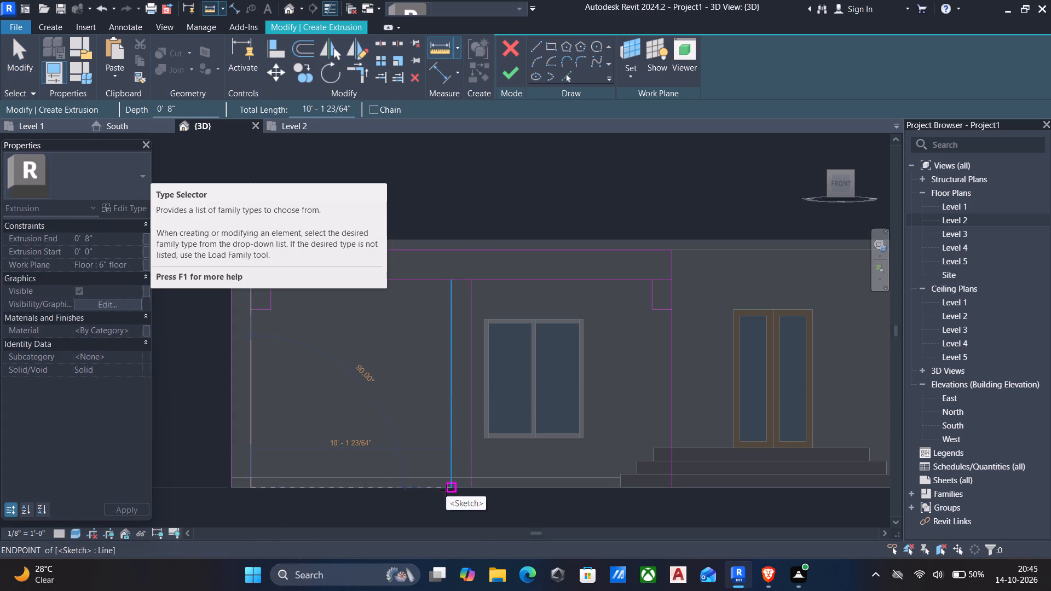
pyautogui.click(446, 490)
pyautogui.click(472, 491)
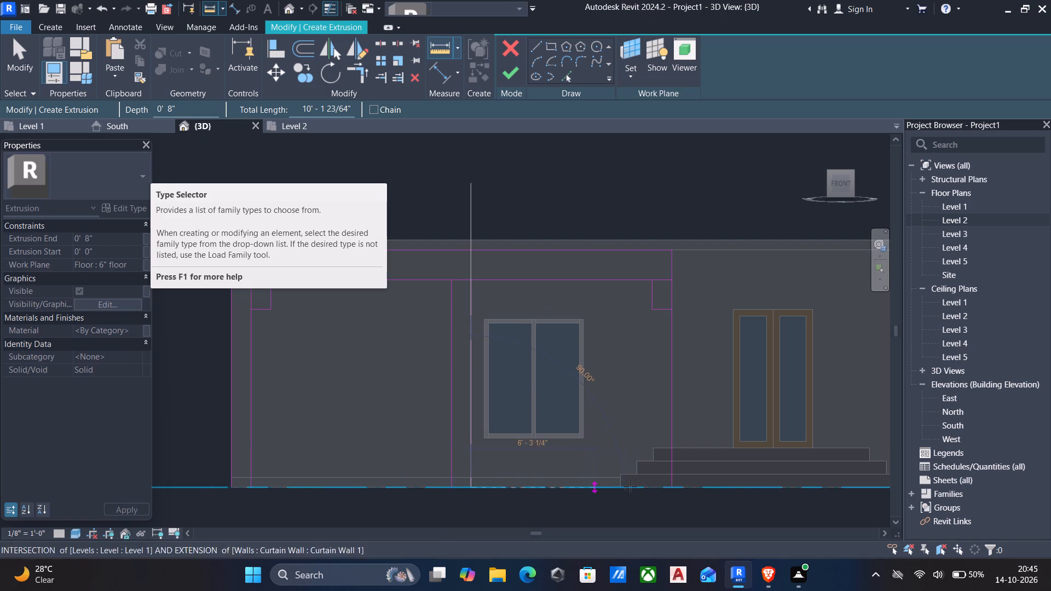
pyautogui.click(673, 486)
pyautogui.click(448, 491)
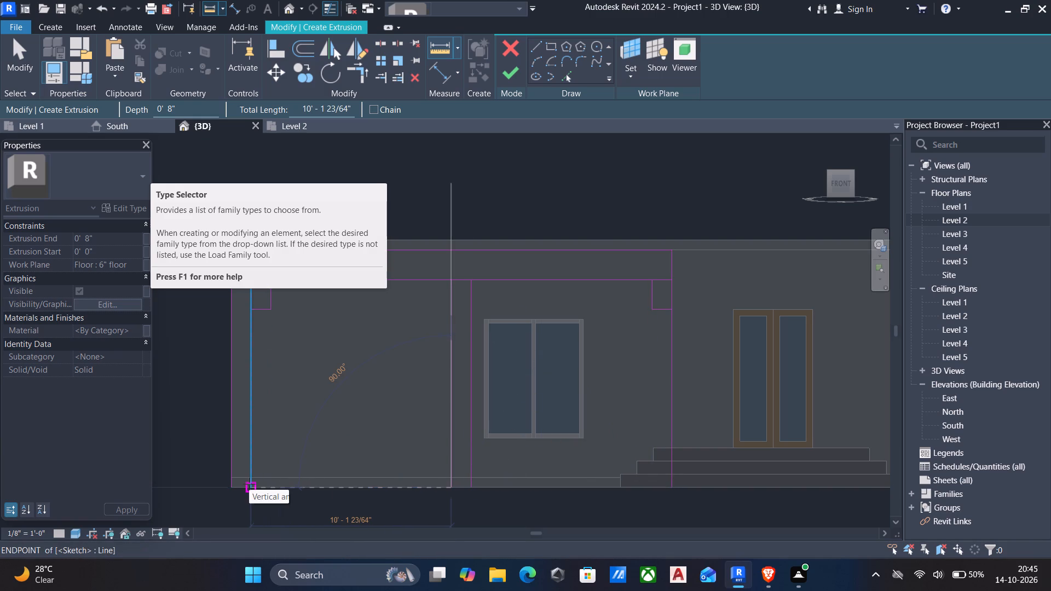
pyautogui.press('Escape')
pyautogui.press('Escape')
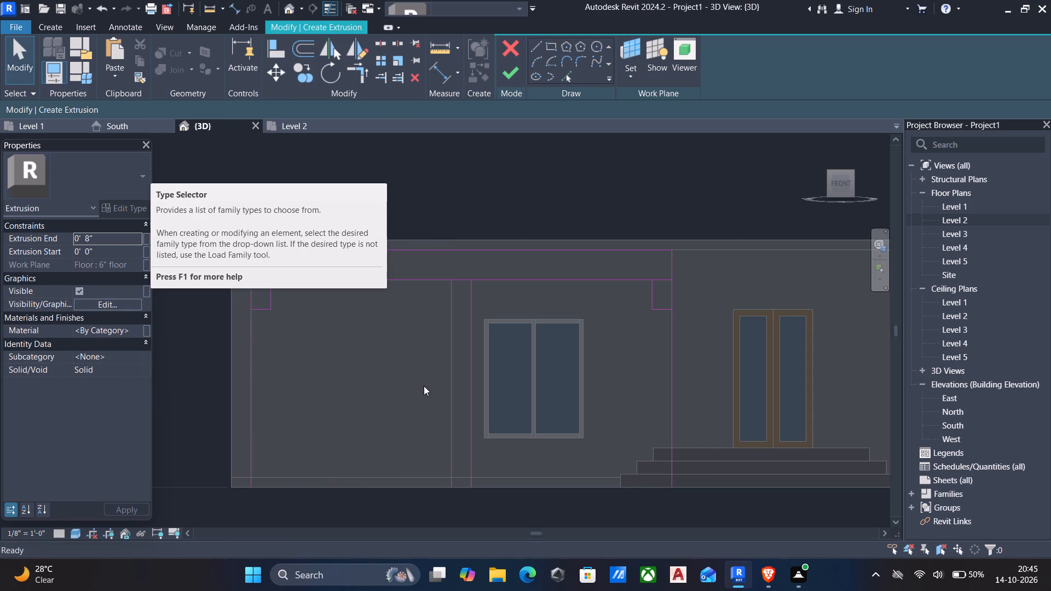
# Sketch a notch 1'-0" wide and about 1'-6" deep below the beam line, on the middle column's west side.
pyautogui.moveTo(418, 330); pyautogui.dragTo(429, 360, button='middle')
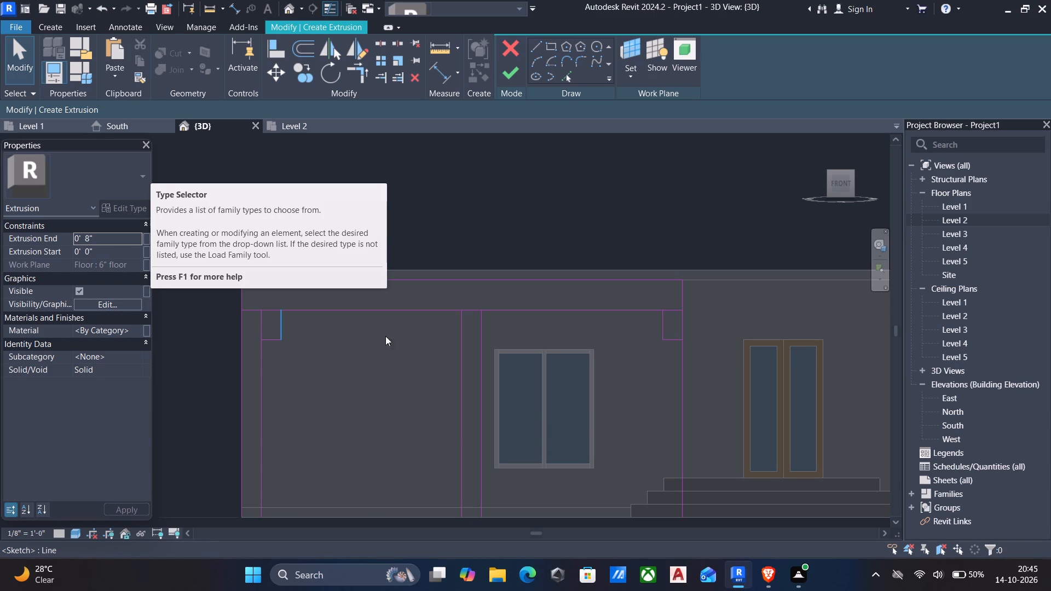
pyautogui.click(539, 50)
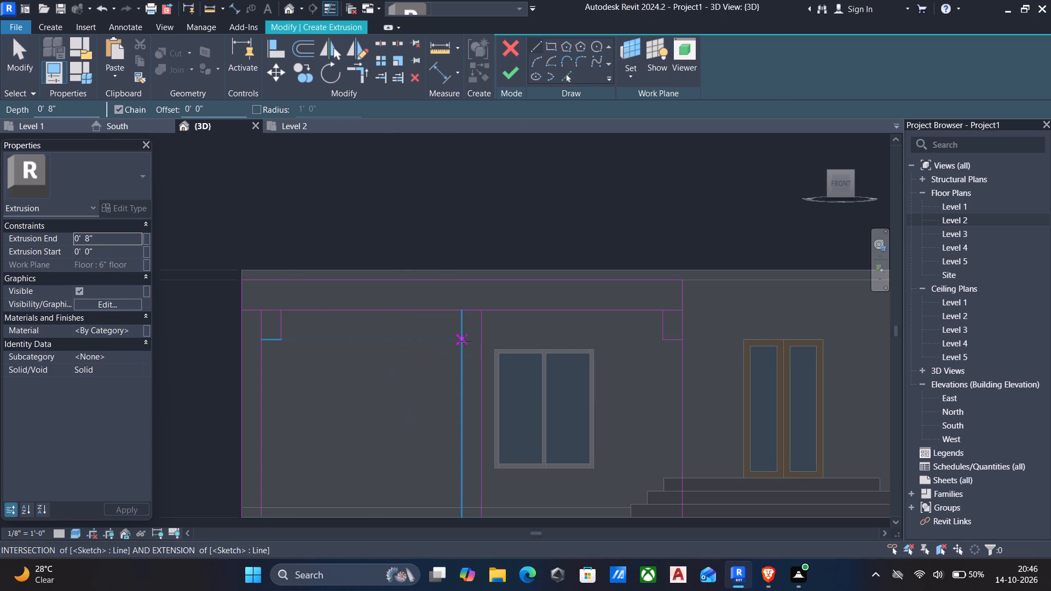
pyautogui.scroll(2, 465, 341)
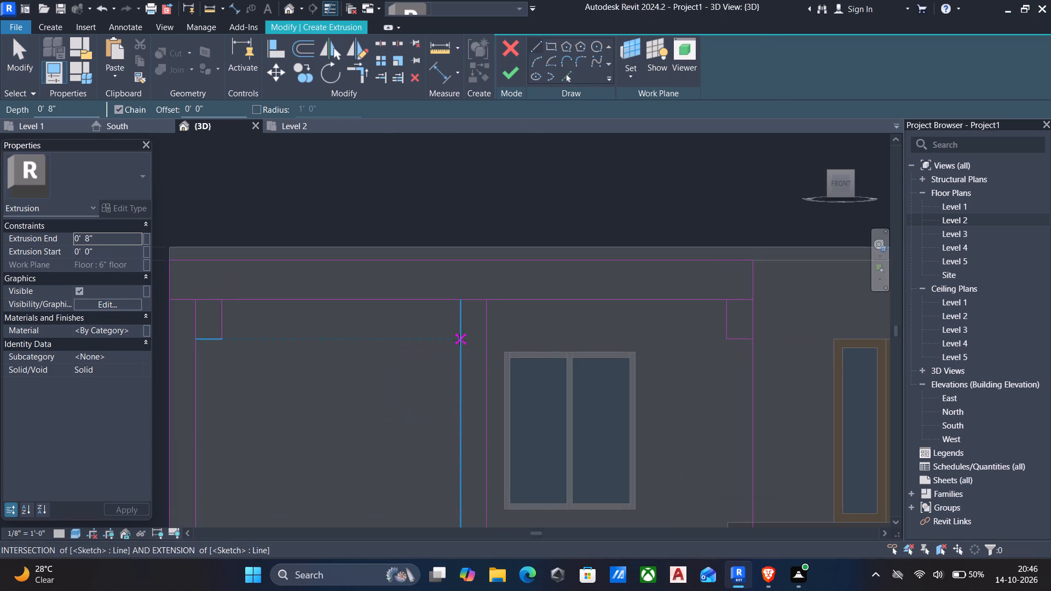
pyautogui.click(459, 340)
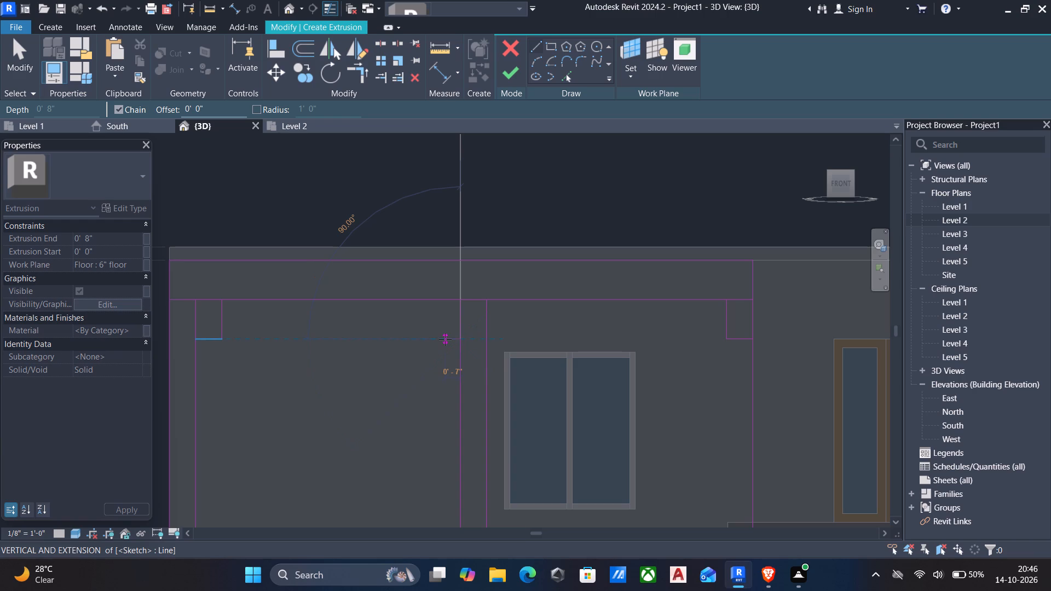
pyautogui.click(434, 339)
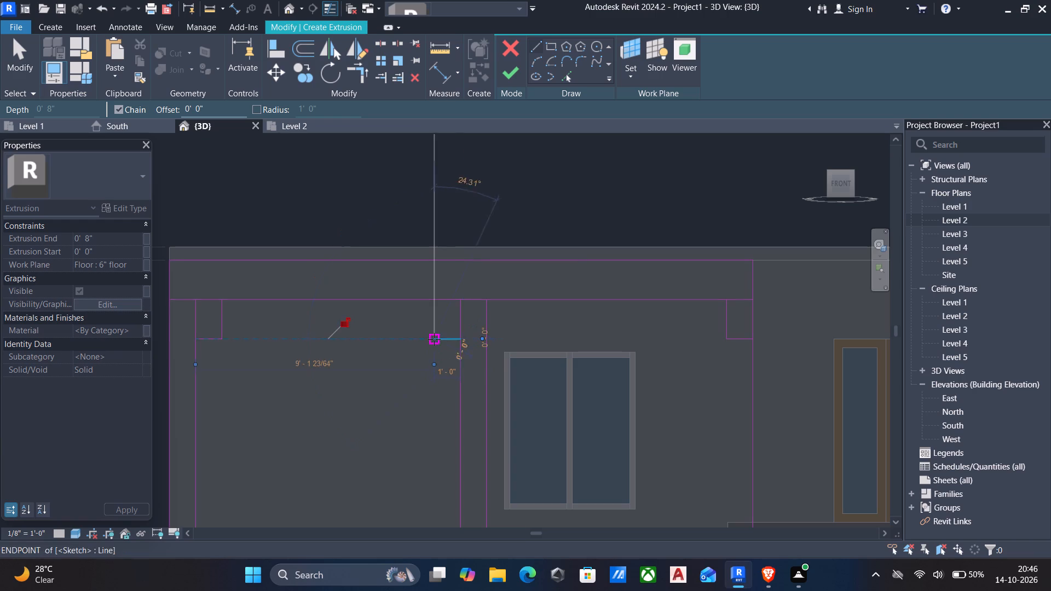
pyautogui.click(437, 303)
pyautogui.press('Escape')
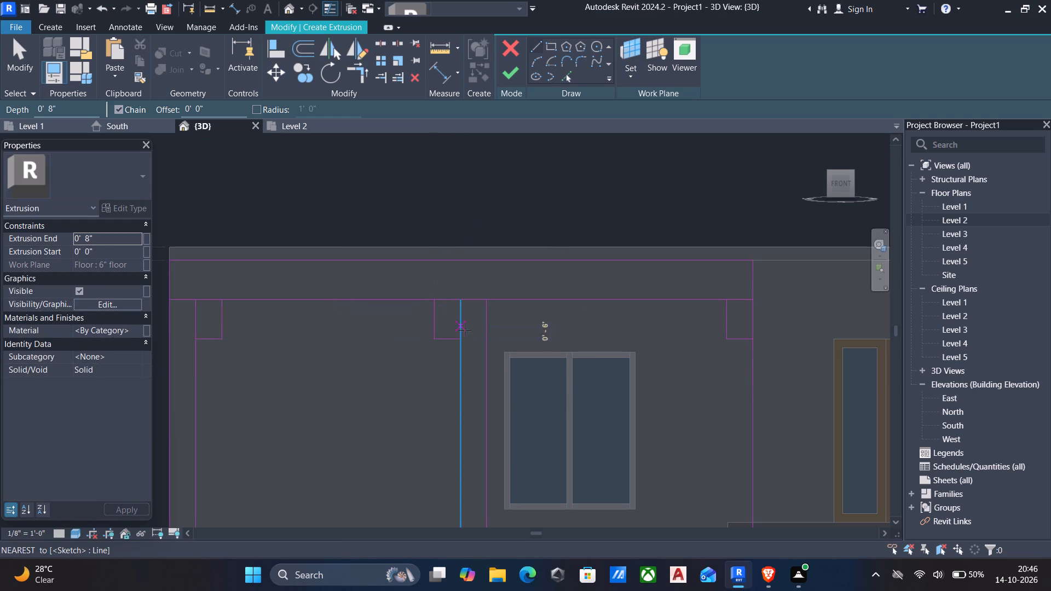
# Sketch a matching notch about 1'-0" by 1'-6" below the beam line, on the middle column's east side.
pyautogui.click(490, 341)
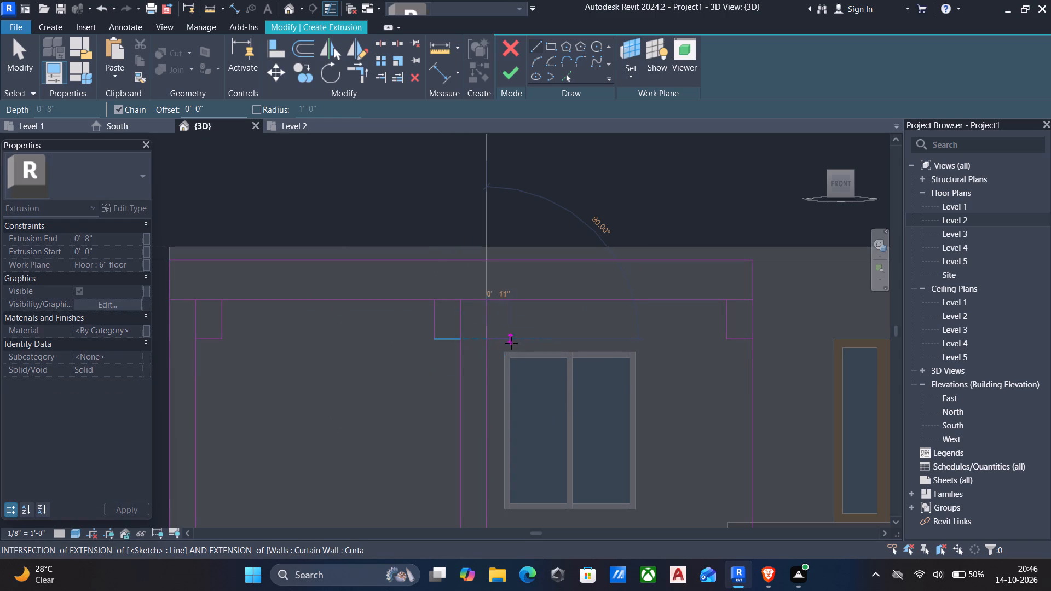
pyautogui.click(513, 343)
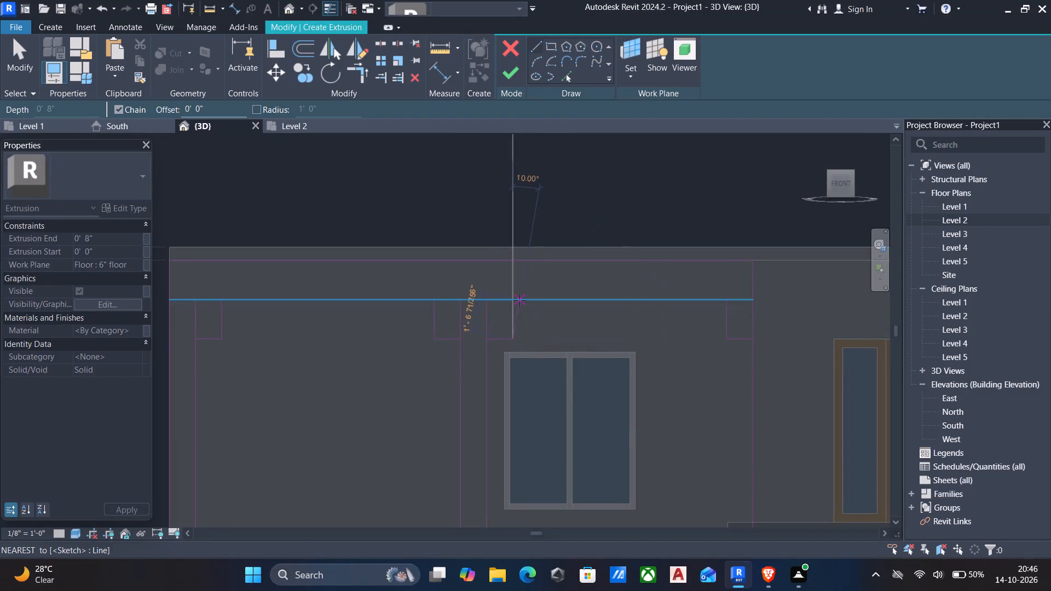
pyautogui.click(516, 301)
pyautogui.press('Escape')
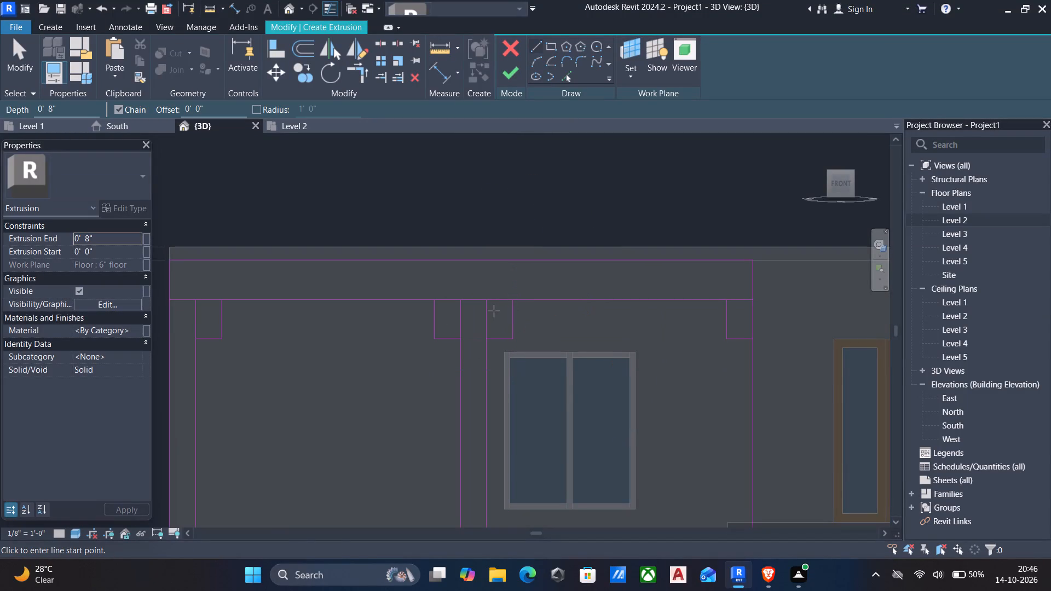
# Trim the west column's inner line to its notch's bottom edge, and the beam line to that notch's vertical edge.
pyautogui.scroll(-2, 377, 341)
pyautogui.moveTo(379, 349); pyautogui.dragTo(444, 326, button='middle')
pyautogui.scroll(-1, 391, 344)
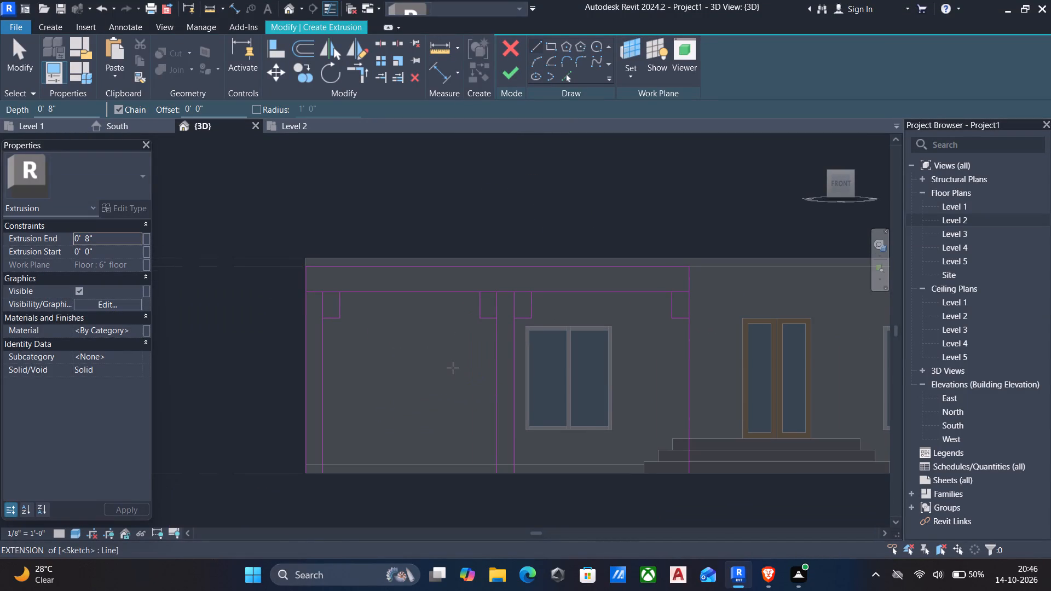
pyautogui.moveTo(454, 372); pyautogui.dragTo(458, 366, button='middle')
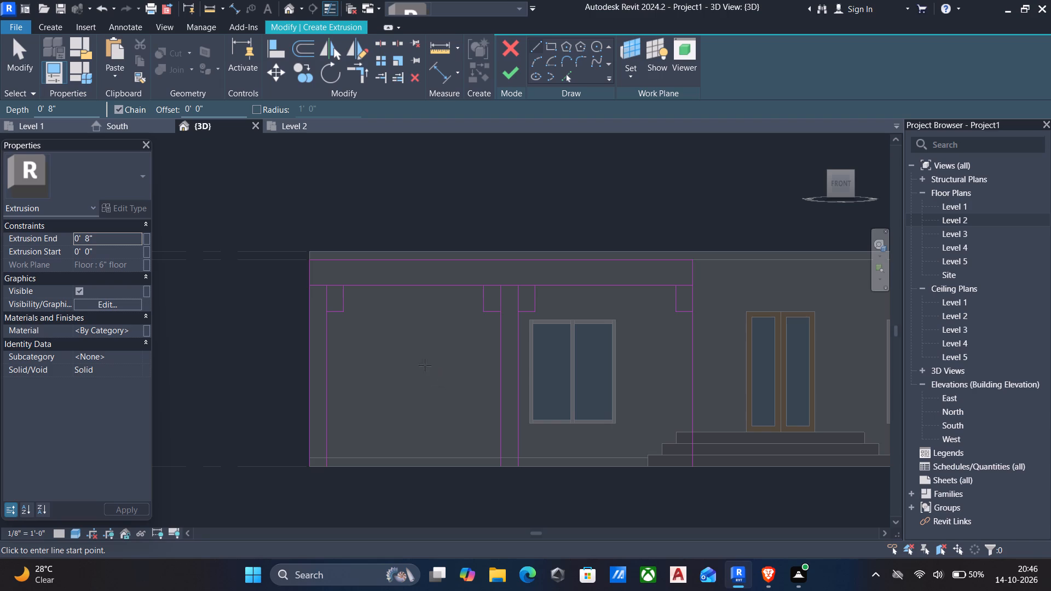
pyautogui.press('Escape')
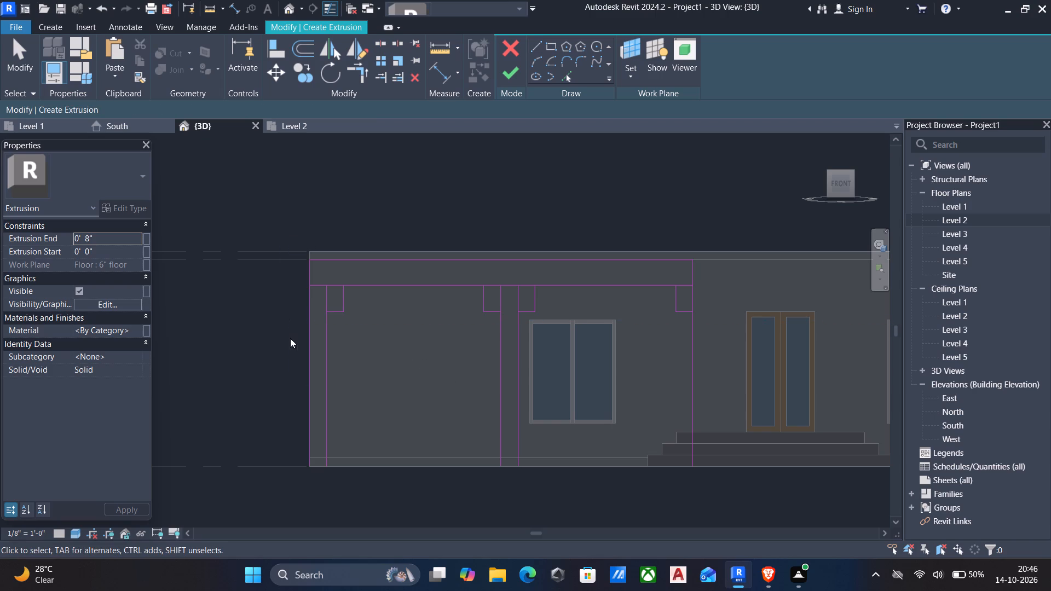
pyautogui.press('t')
pyautogui.press('r')
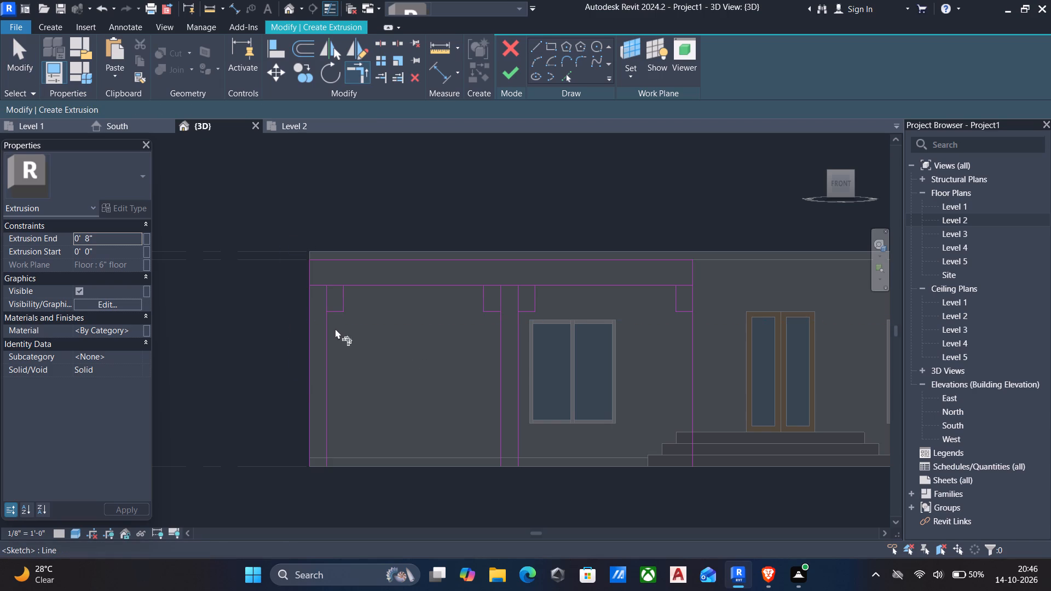
pyautogui.click(324, 334)
pyautogui.click(335, 315)
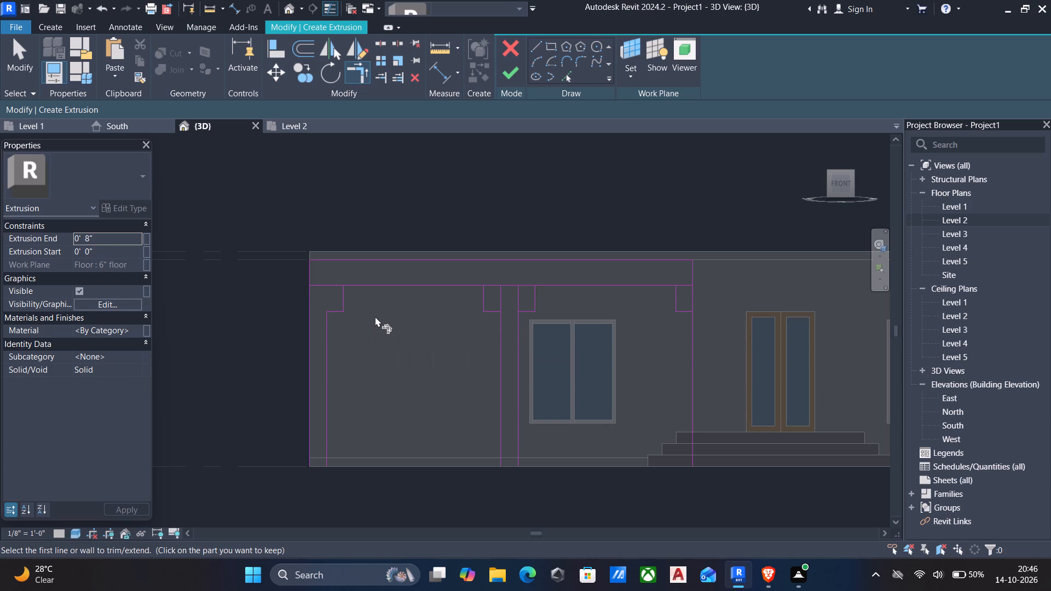
pyautogui.scroll(4, 350, 293)
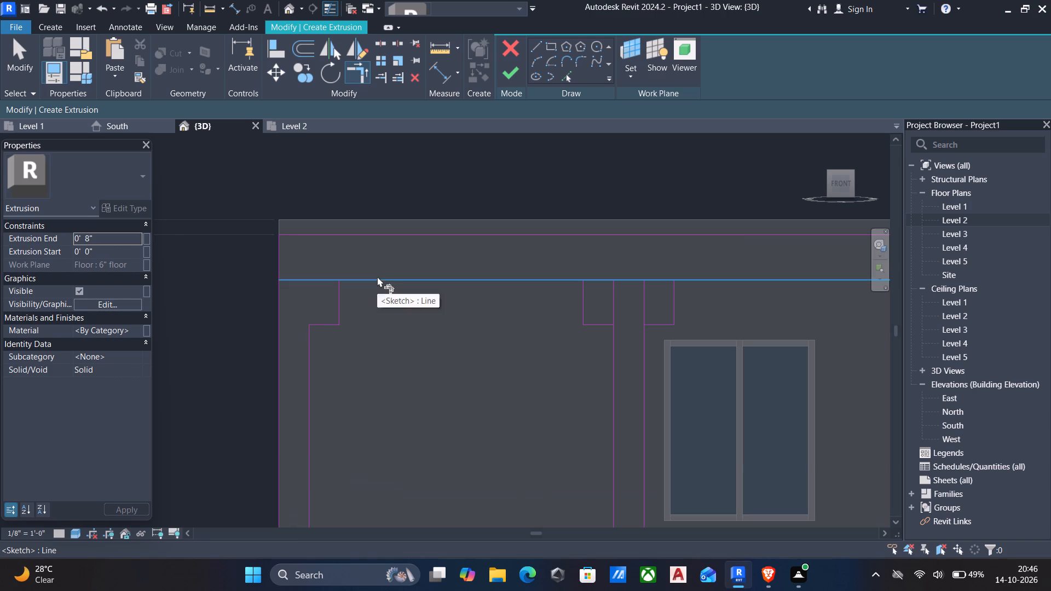
pyautogui.click(340, 306)
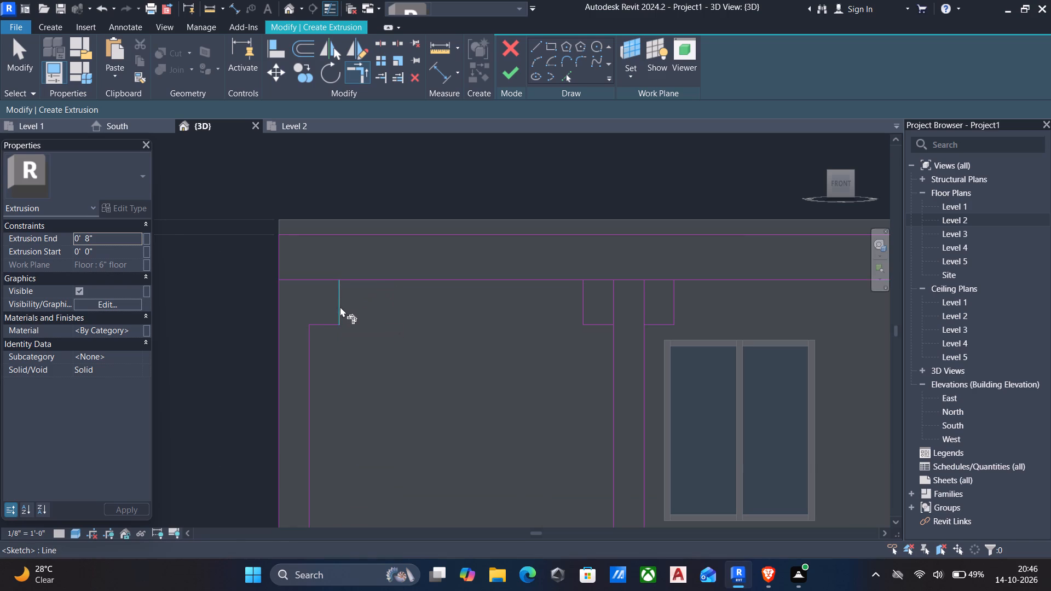
pyautogui.click(377, 275)
# Trim the frame's east side to the east notch's bottom edge, keeping the upper part, and the beam line to that notch's vertical edge.
pyautogui.scroll(-5, 375, 316)
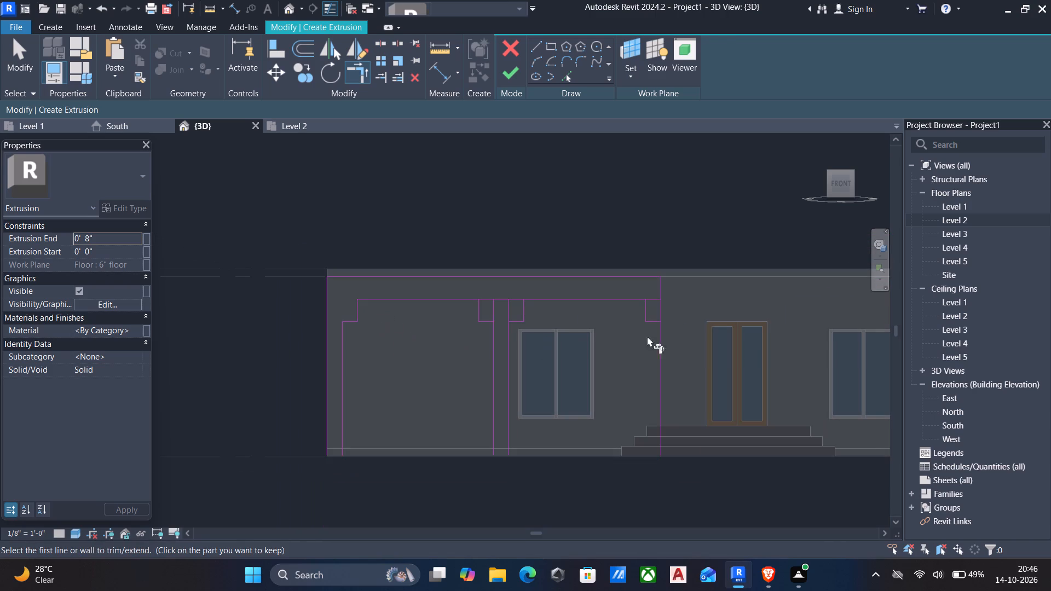
pyautogui.scroll(4, 688, 314)
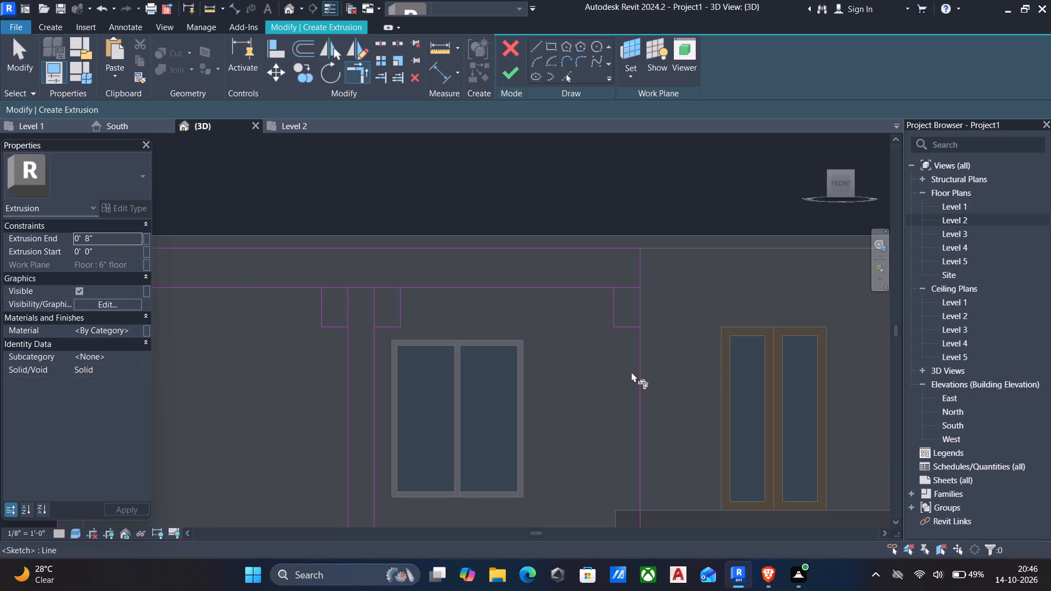
pyautogui.click(625, 326)
pyautogui.click(640, 304)
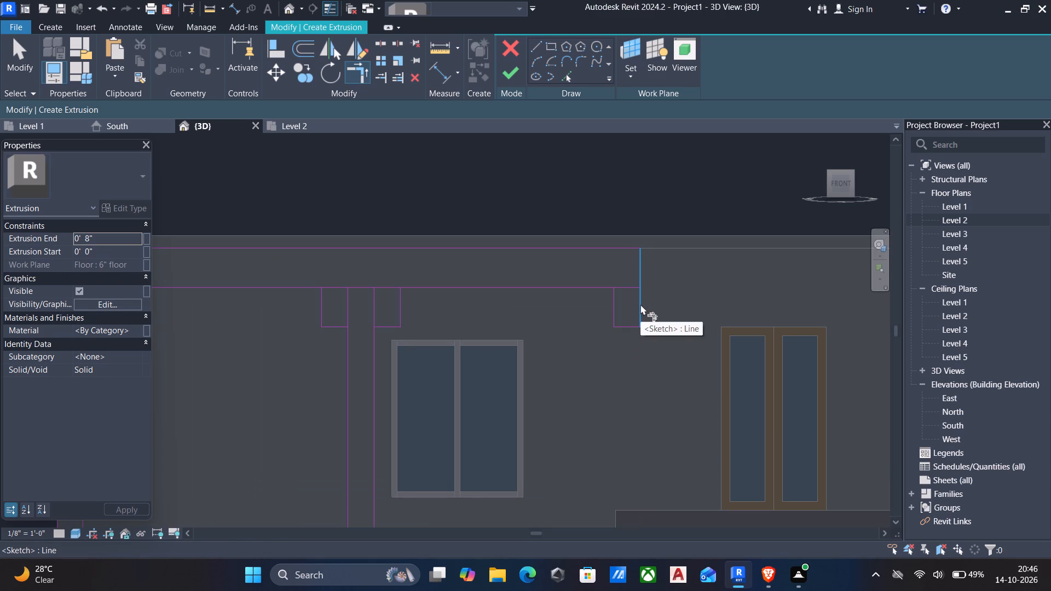
pyautogui.click(615, 294)
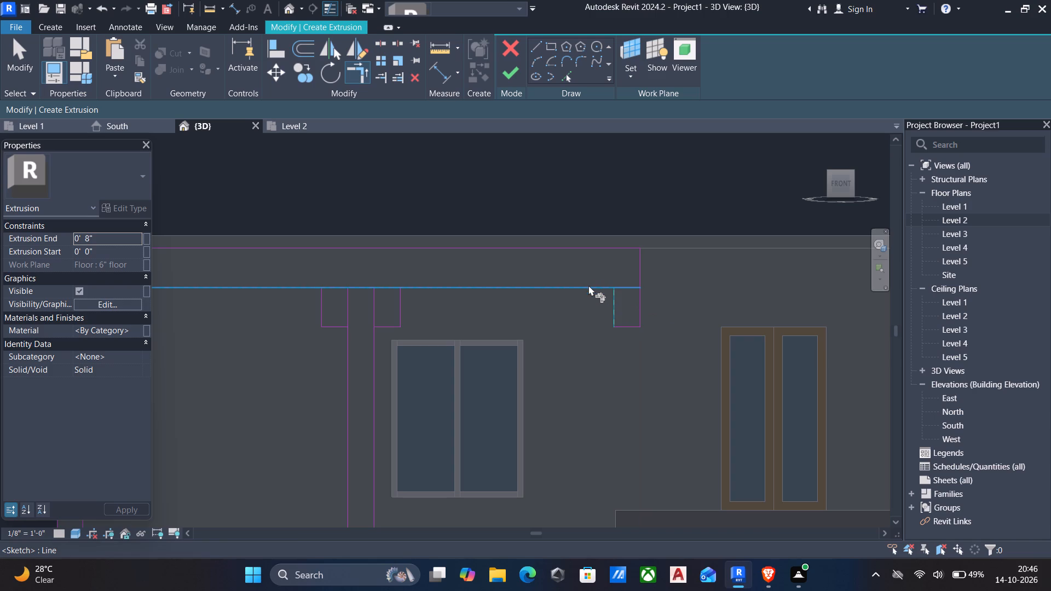
pyautogui.click(588, 285)
# Split the beam line at two points, one above each notch beside the middle column.
pyautogui.scroll(-3, 565, 340)
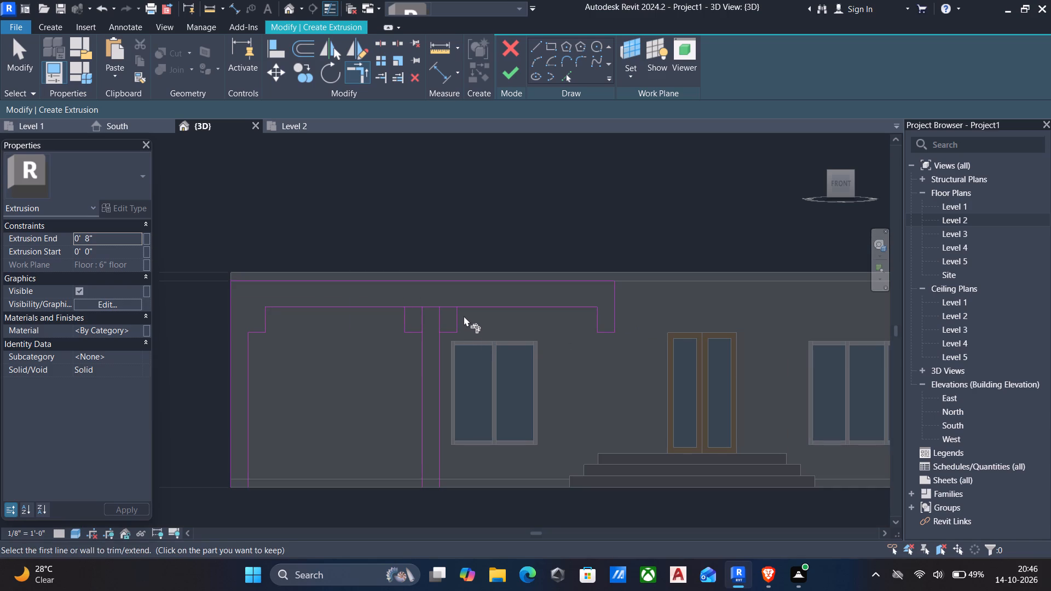
pyautogui.scroll(4, 463, 315)
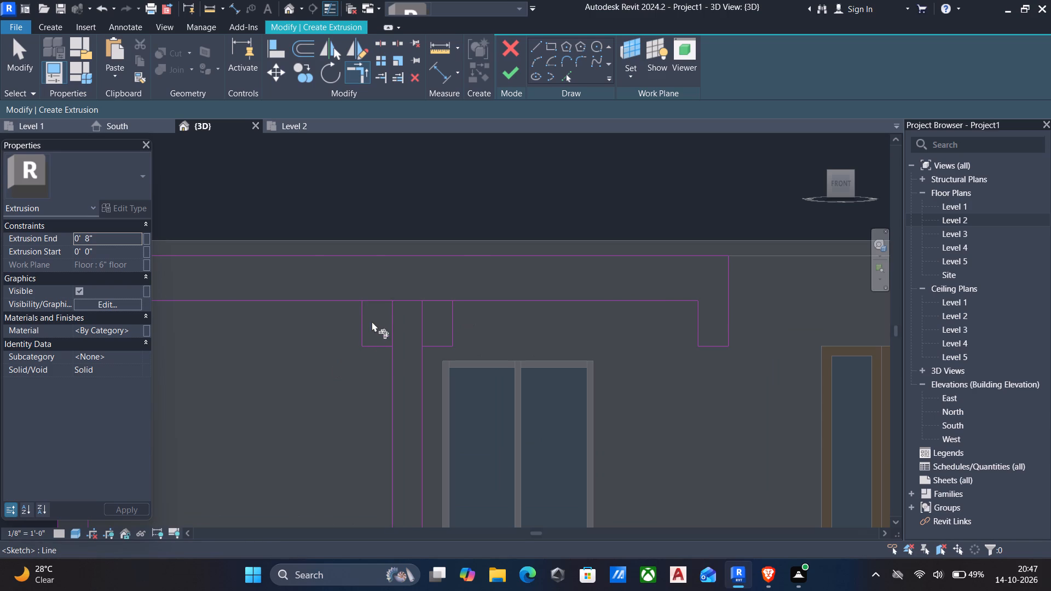
pyautogui.press('Escape')
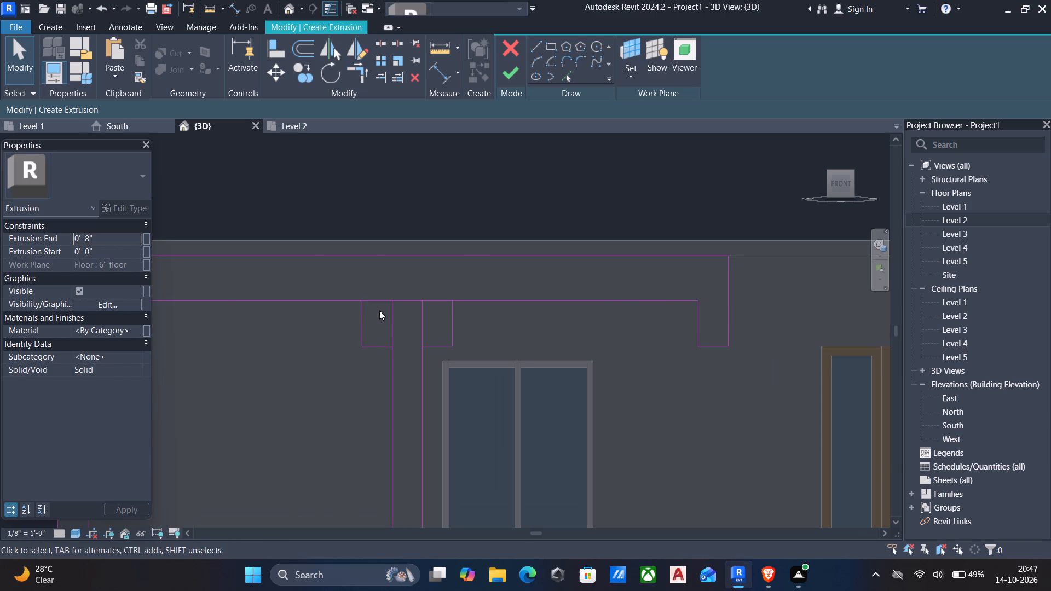
pyautogui.write('sl')
pyautogui.scroll(4, 387, 307)
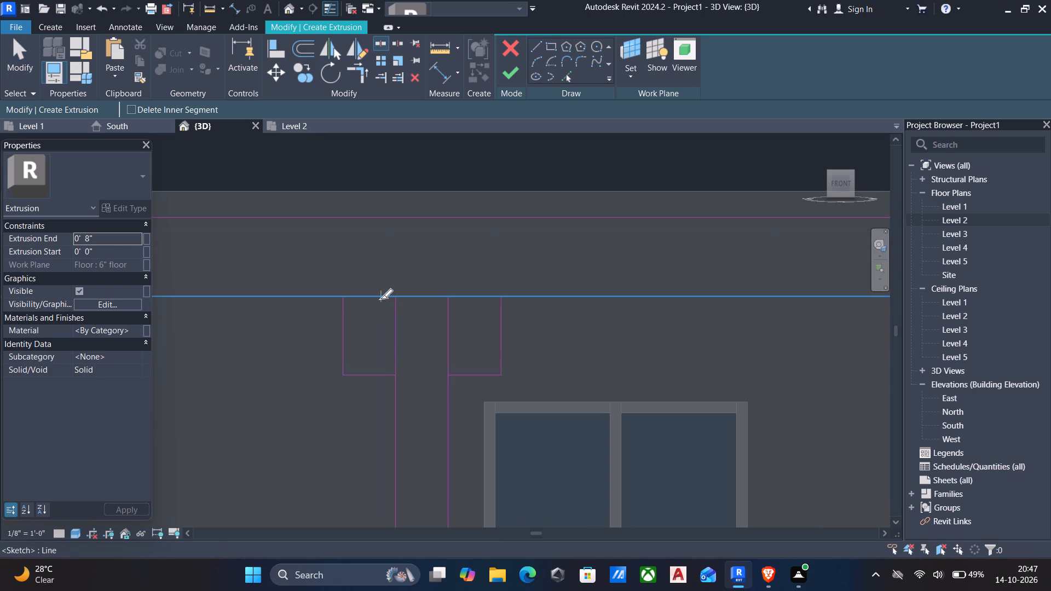
pyautogui.click(380, 297)
pyautogui.click(477, 294)
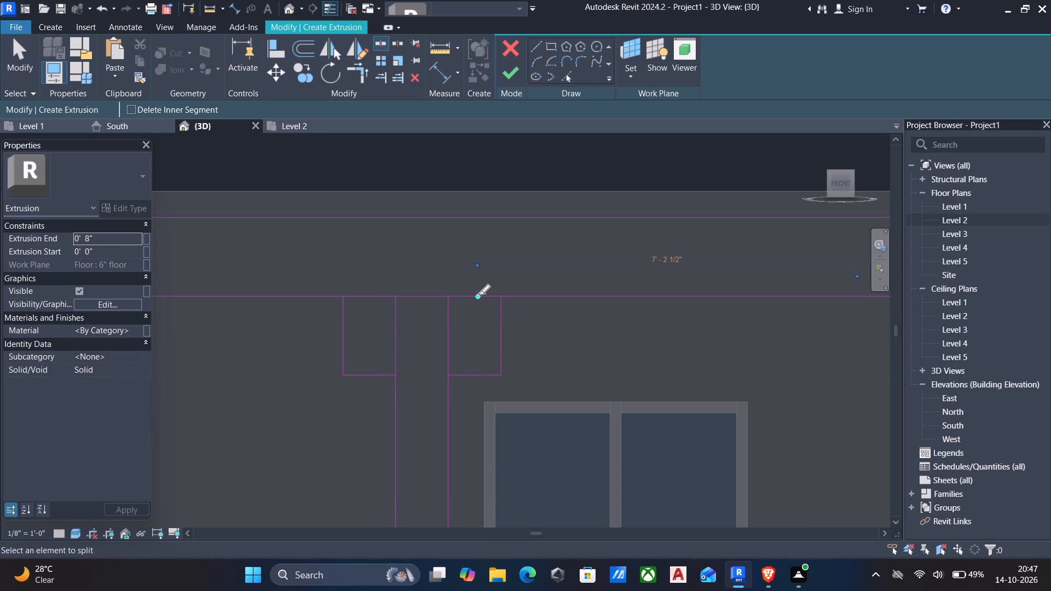
pyautogui.press('Escape')
# Trim the west and east portions of the beam line to the outer vertical edges of the middle column's notches.
pyautogui.write('tr')
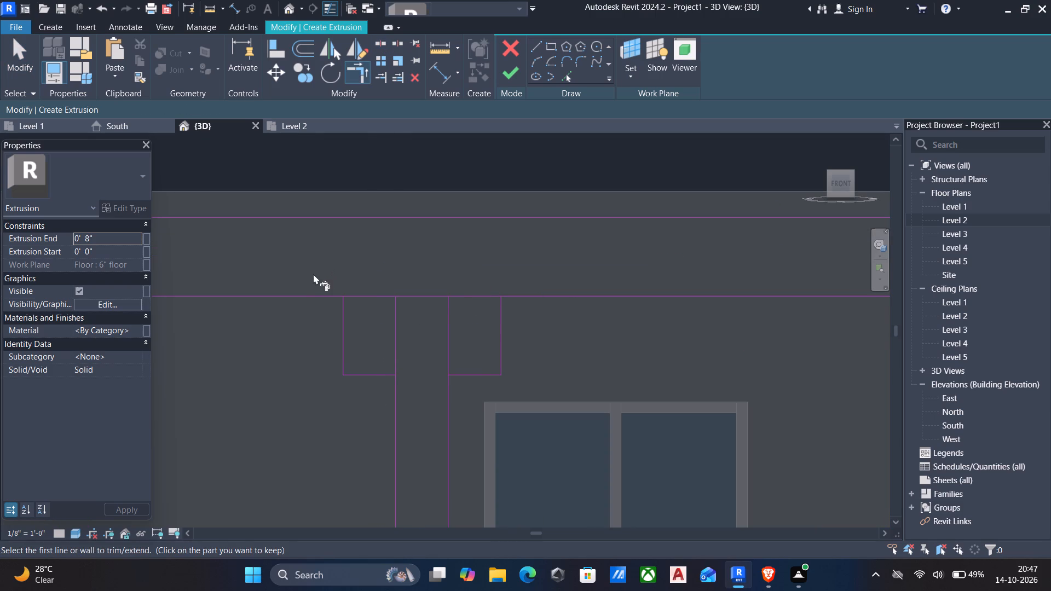
pyautogui.click(307, 294)
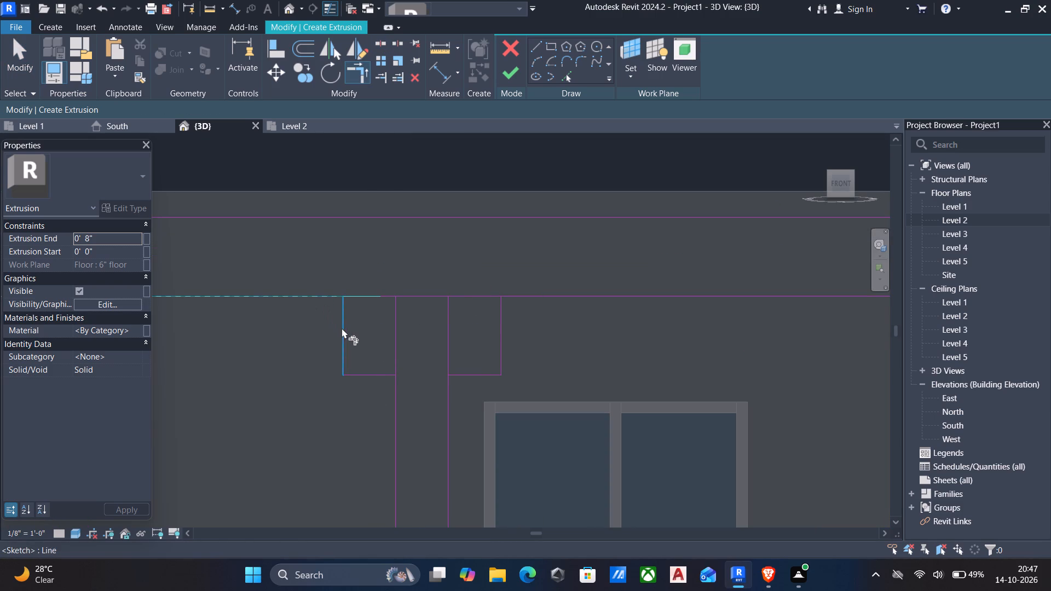
pyautogui.click(342, 328)
pyautogui.click(540, 293)
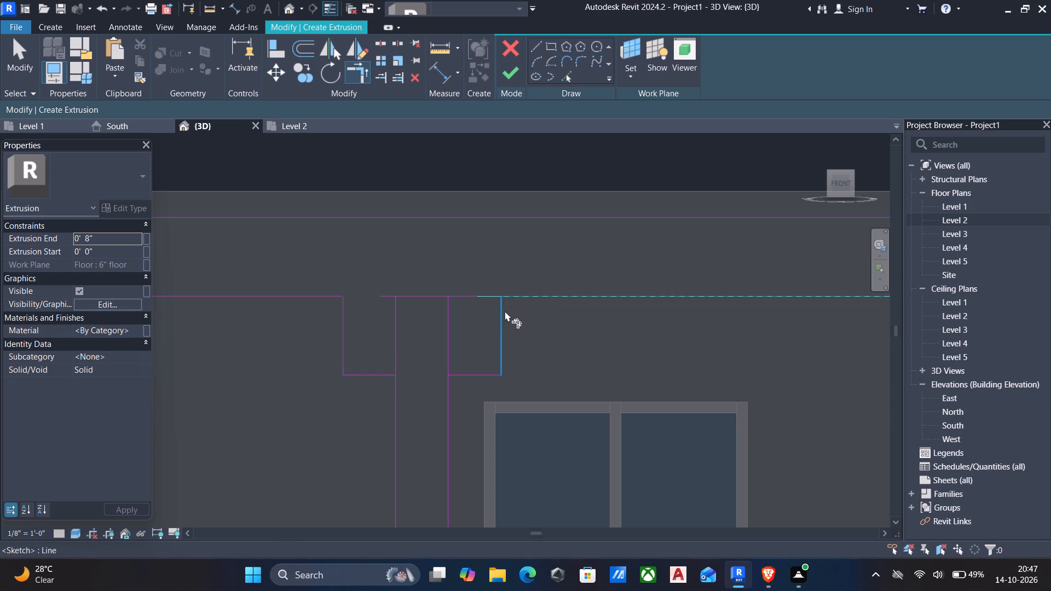
pyautogui.click(505, 311)
# Delete the leftover short beam line segment across the top of the middle column.
pyautogui.scroll(-2, 440, 345)
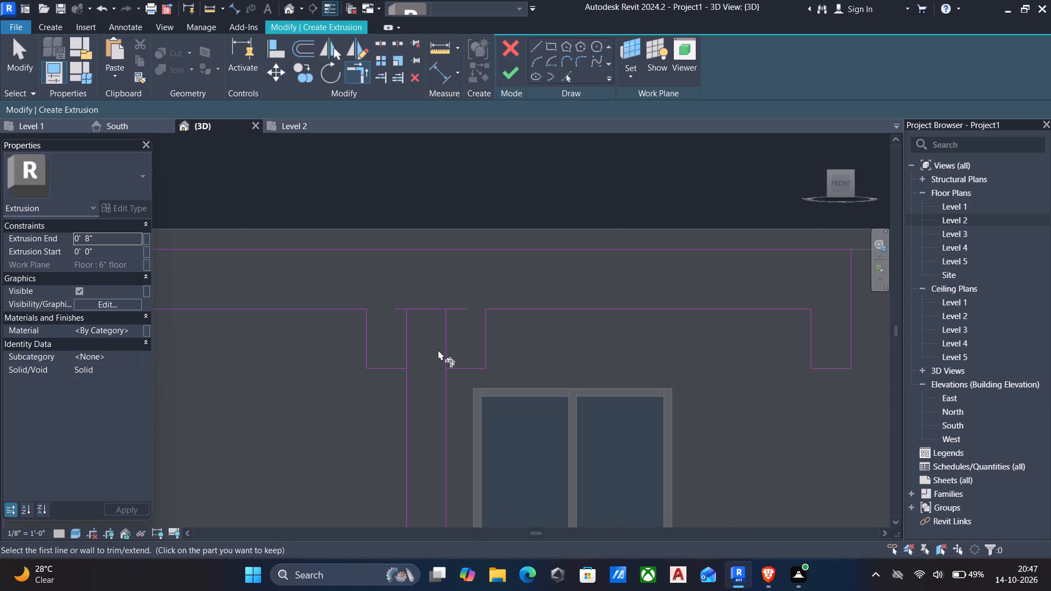
pyautogui.moveTo(391, 296); pyautogui.dragTo(470, 345)
pyautogui.press('Escape')
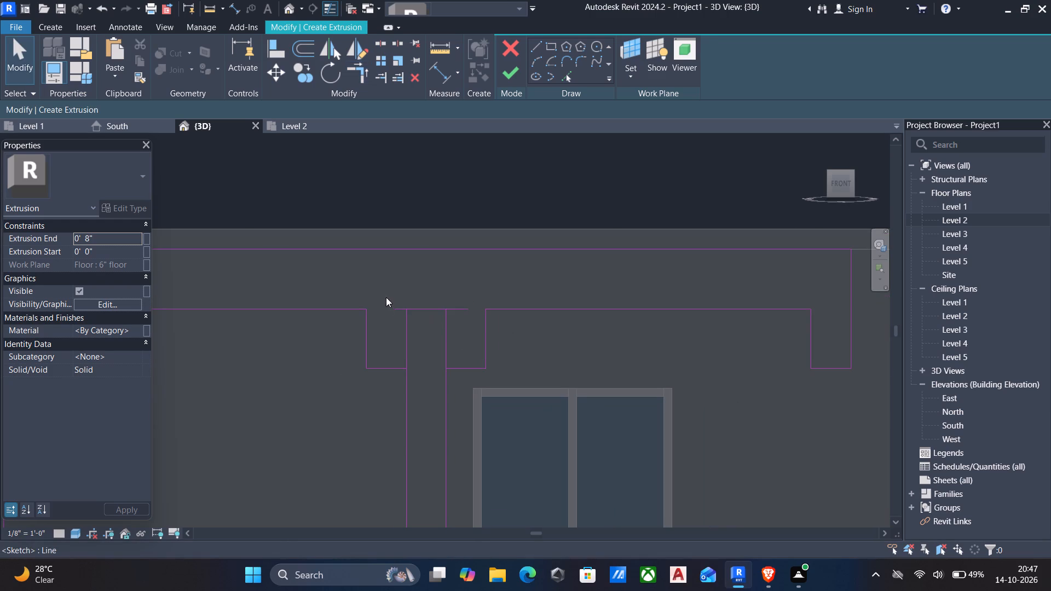
pyautogui.moveTo(386, 297); pyautogui.dragTo(467, 344)
pyautogui.moveTo(467, 344); pyautogui.dragTo(429, 297)
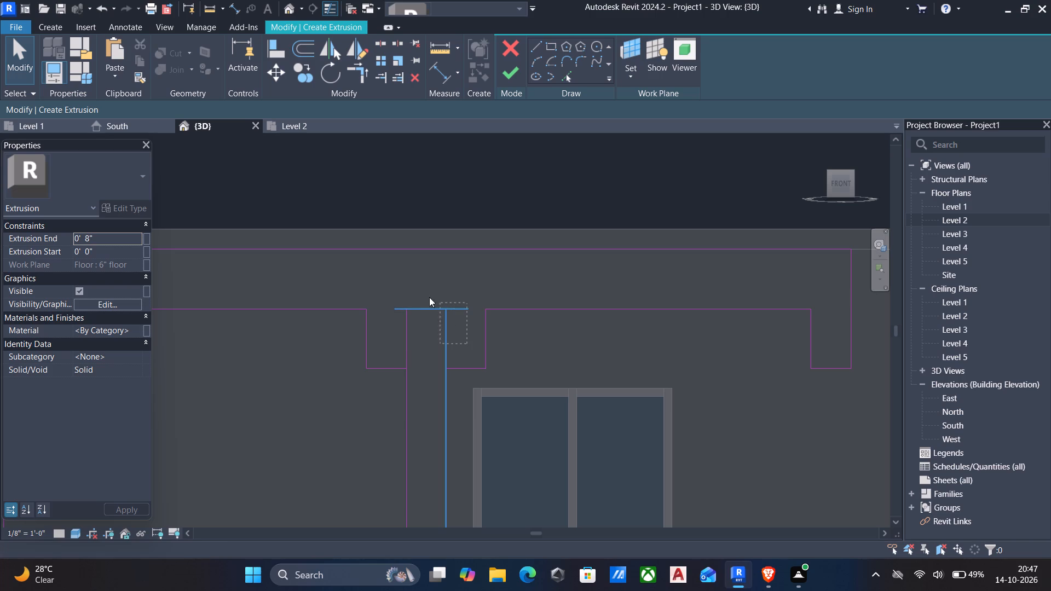
pyautogui.moveTo(429, 297); pyautogui.dragTo(454, 328)
pyautogui.click(382, 289)
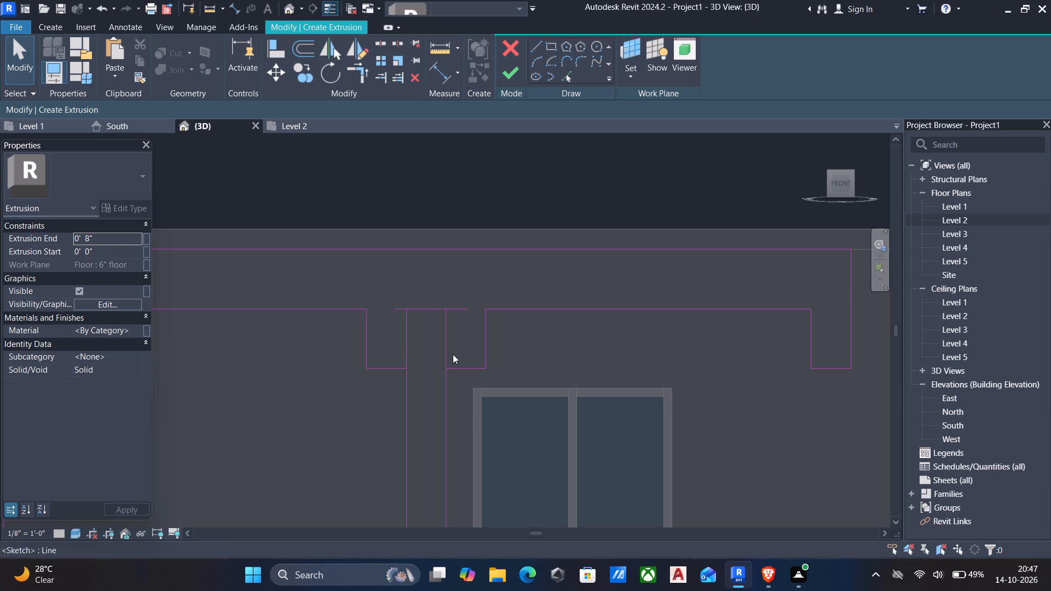
pyautogui.moveTo(390, 287); pyautogui.dragTo(473, 327)
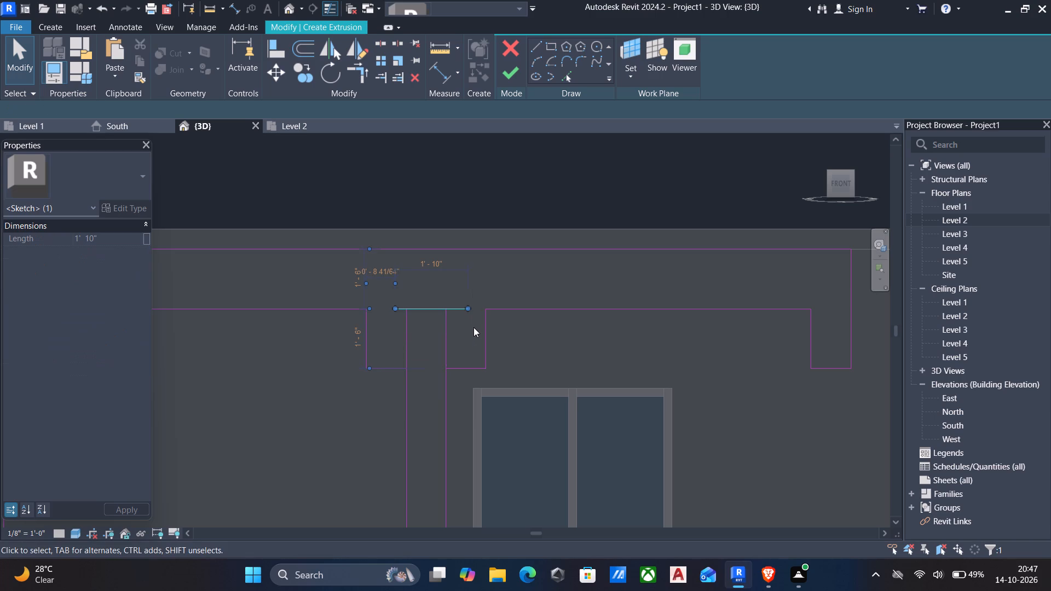
pyautogui.press('Delete')
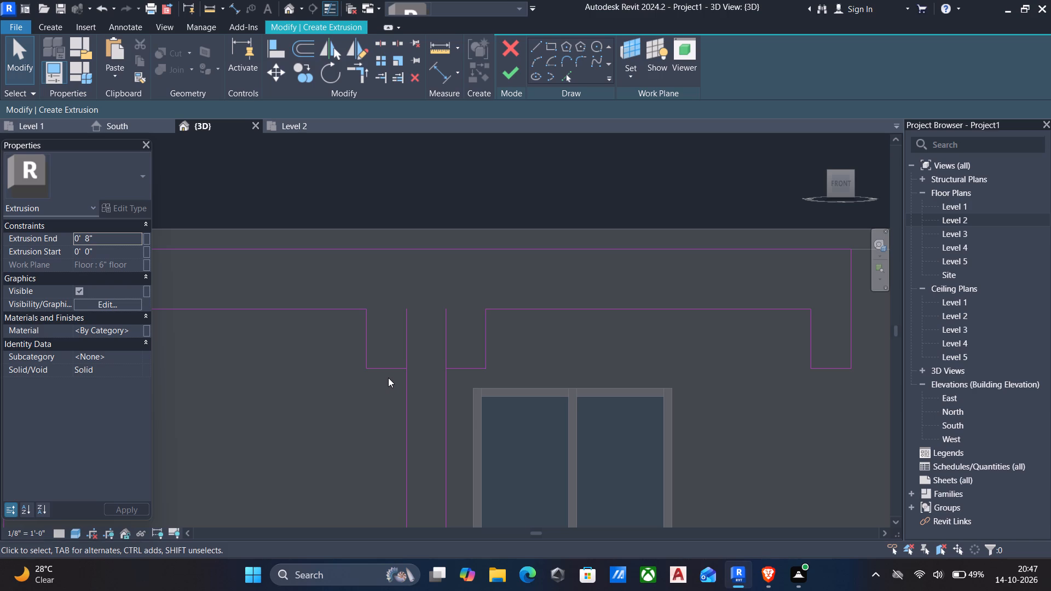
# Trim both middle column lines to their notches' bottom edges, keeping the lower column parts.
pyautogui.write('tr')
pyautogui.click(379, 370)
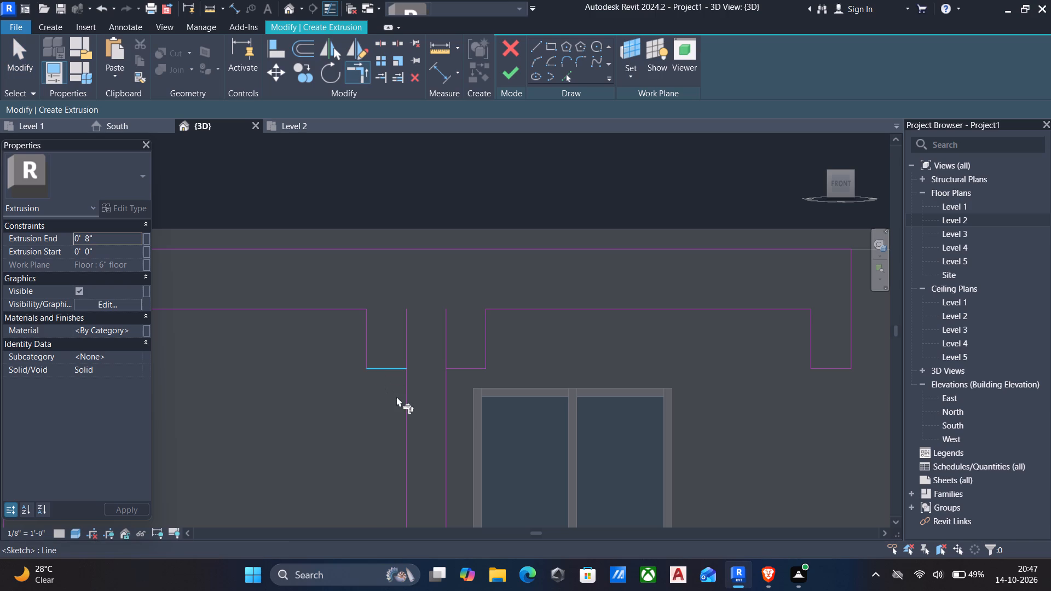
pyautogui.click(406, 414)
pyautogui.click(475, 364)
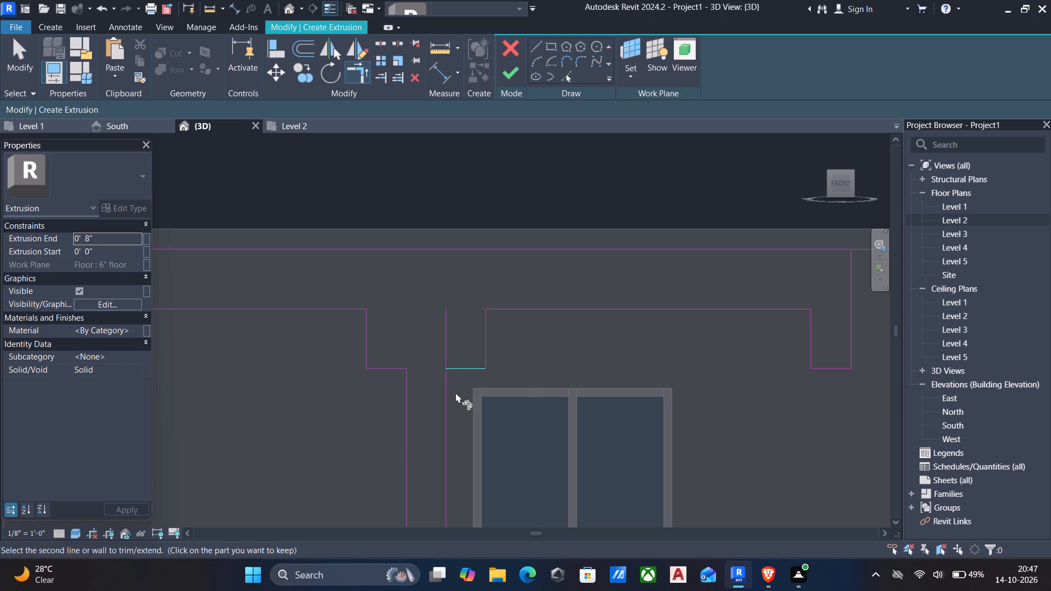
pyautogui.click(447, 402)
# Round the west opening's upper west corner, between the notch's vertical edge and the beam line, with a fillet arc of about 1'-2 1/4" radius.
pyautogui.scroll(-3, 435, 402)
pyautogui.moveTo(388, 421); pyautogui.dragTo(399, 386, button='middle')
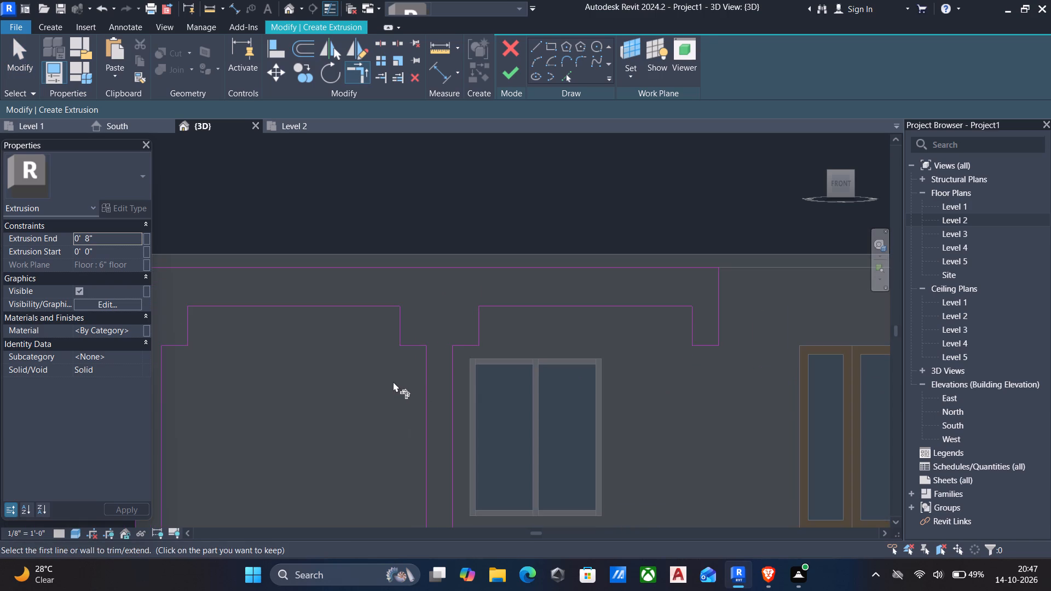
pyautogui.scroll(-5, 390, 386)
pyautogui.scroll(2, 392, 371)
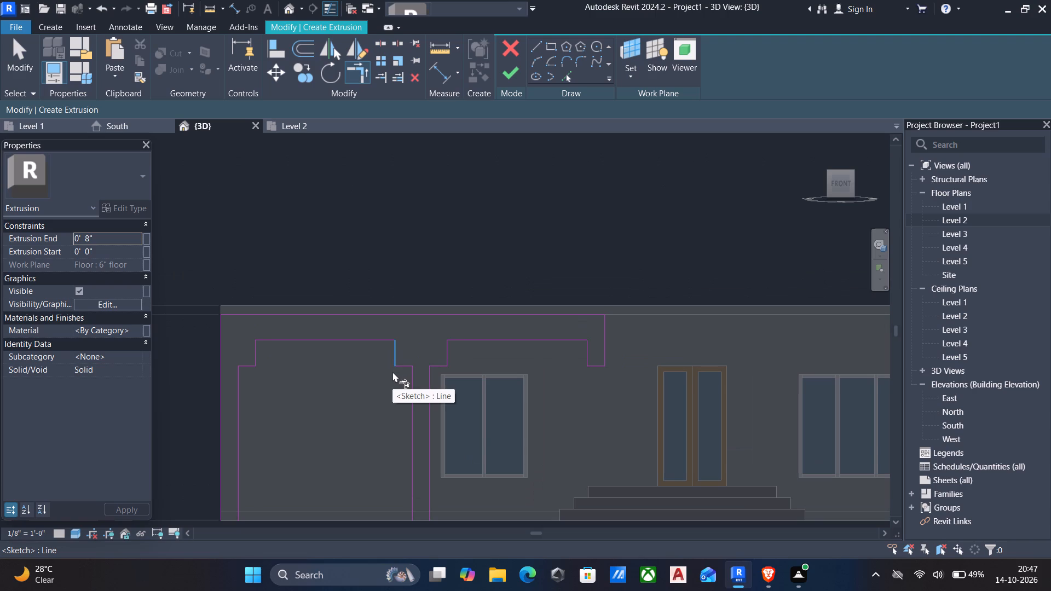
pyautogui.moveTo(392, 370); pyautogui.dragTo(396, 332, button='middle')
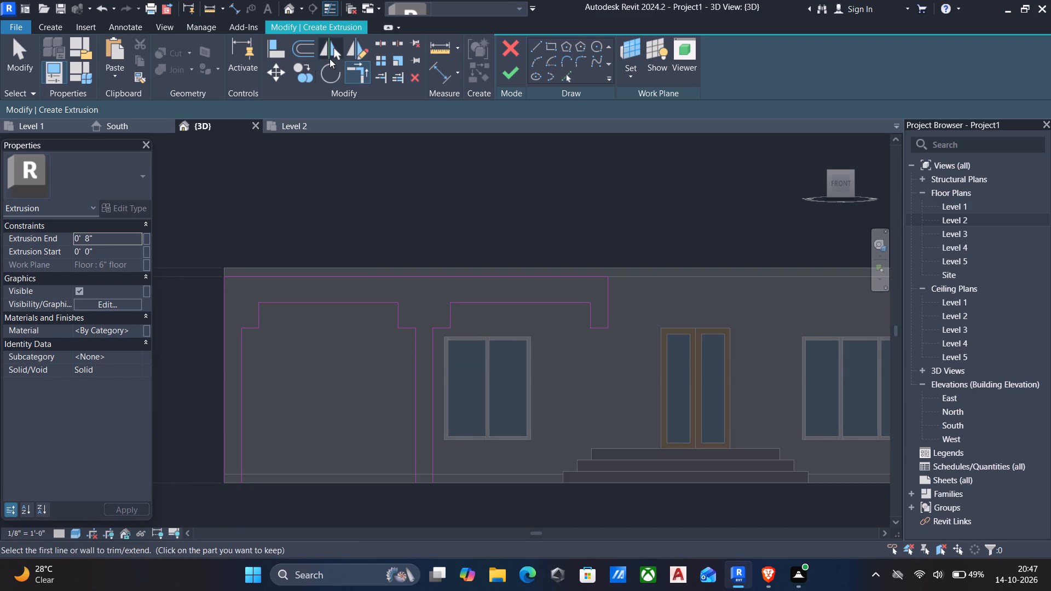
pyautogui.click(576, 61)
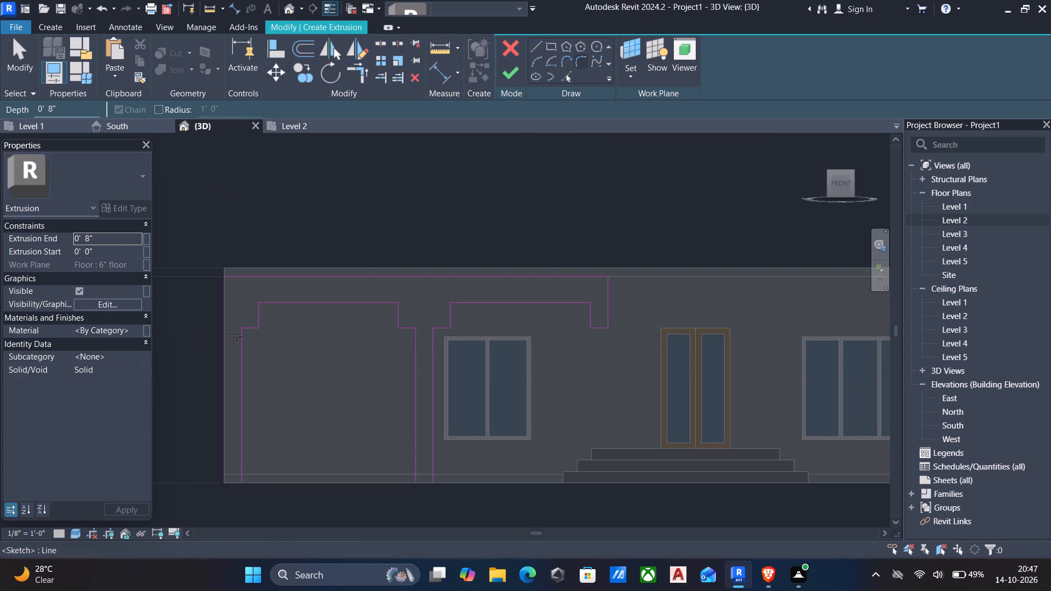
pyautogui.scroll(6, 242, 329)
pyautogui.click(280, 295)
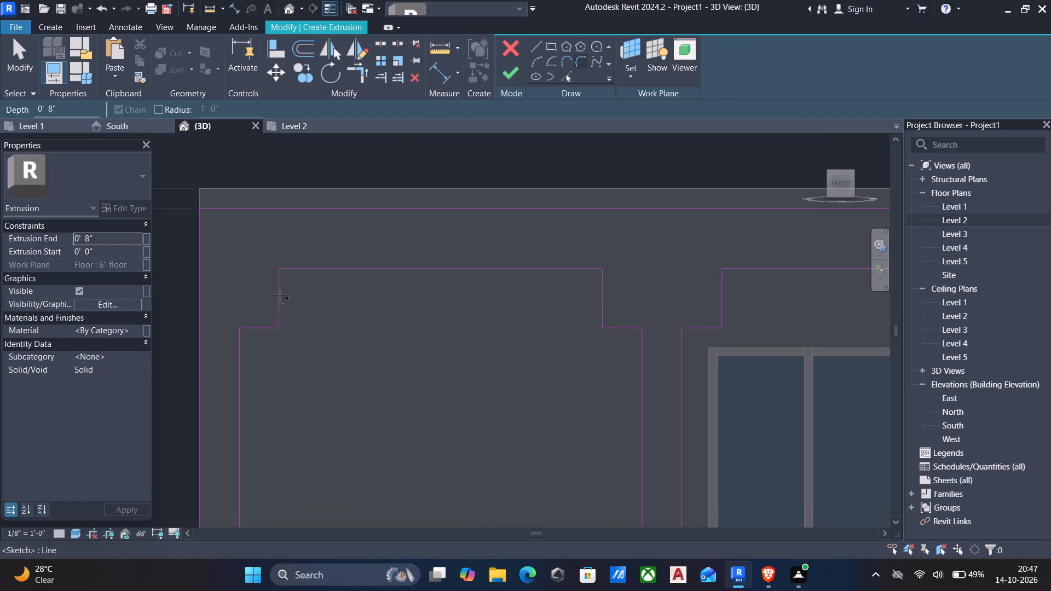
pyautogui.click(303, 268)
pyautogui.scroll(10, 296, 293)
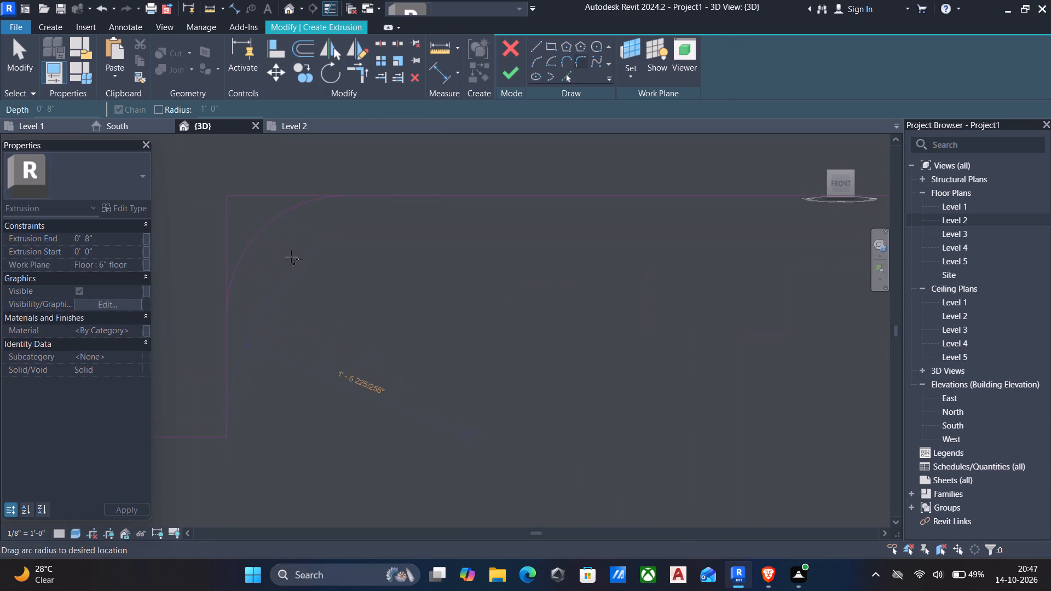
pyautogui.scroll(3, 287, 247)
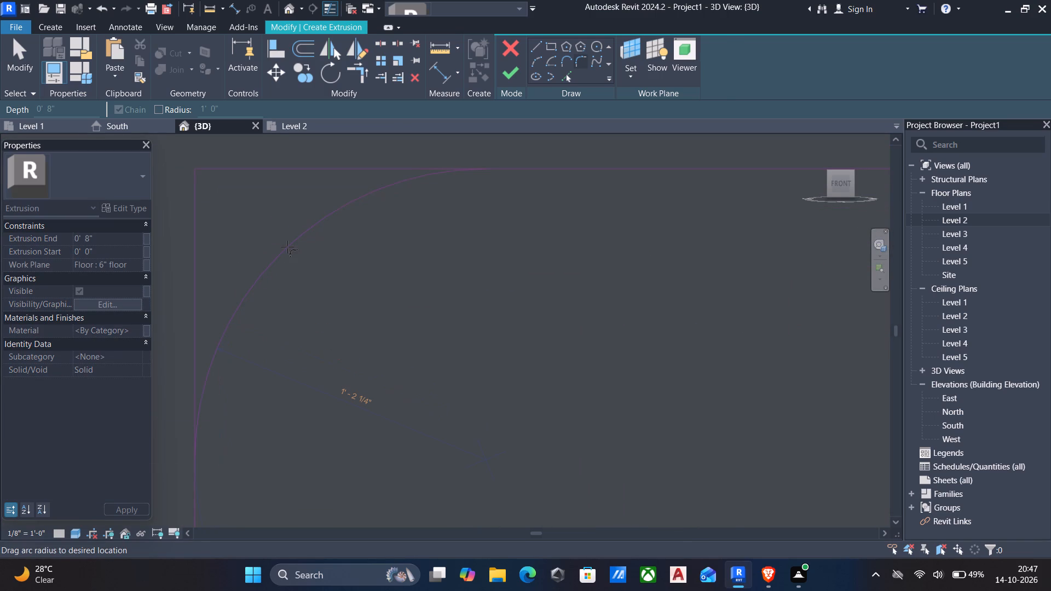
pyautogui.click(287, 247)
pyautogui.scroll(-6, 292, 271)
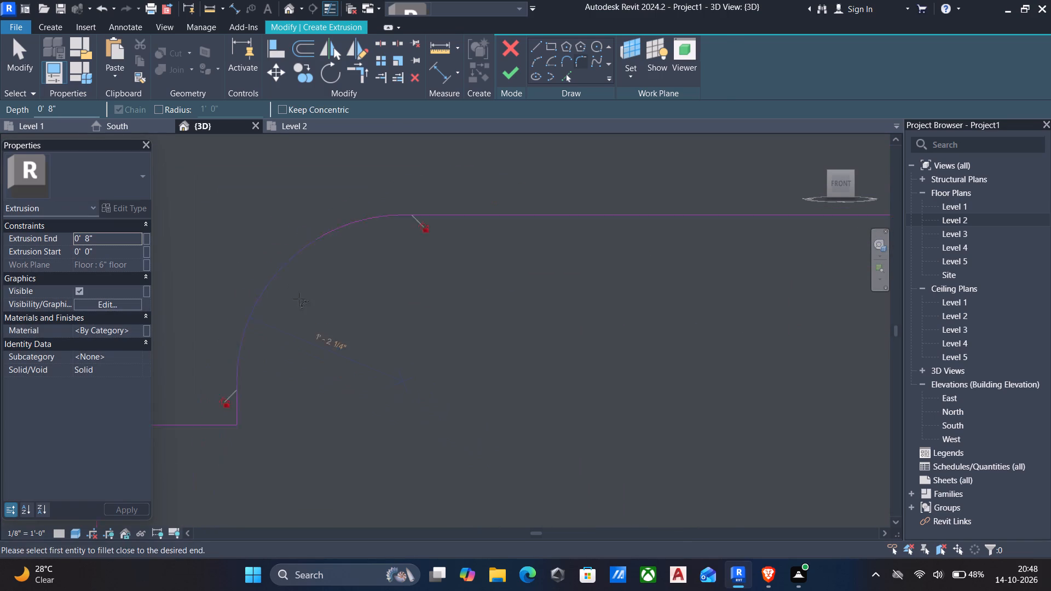
# Set the radius of the fillet arc at the west opening's upper west corner to 1' 3".
pyautogui.scroll(-6, 317, 323)
pyautogui.scroll(-1, 357, 355)
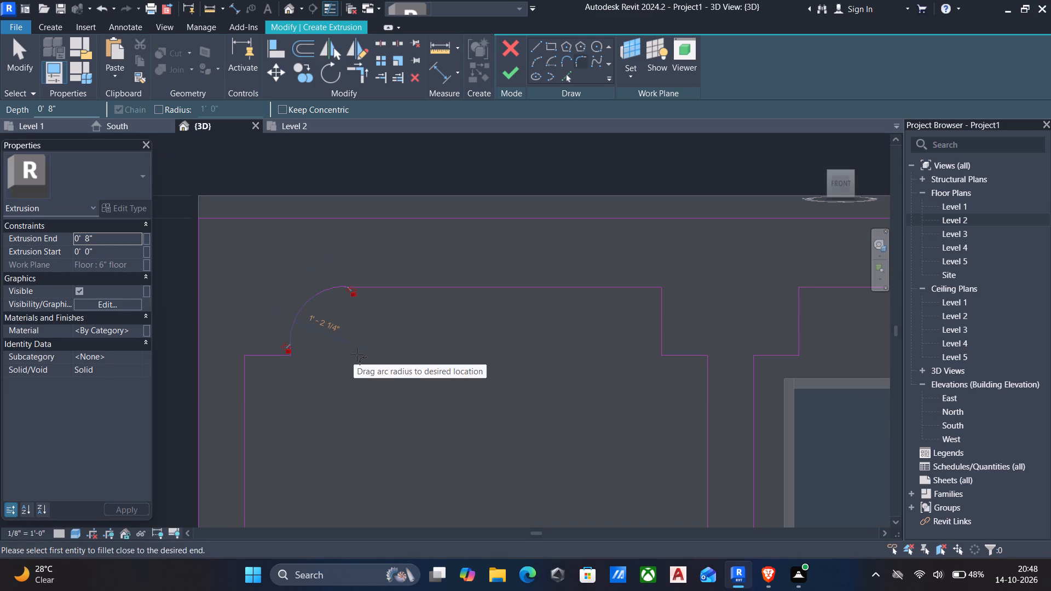
pyautogui.scroll(-3, 357, 355)
pyautogui.press('Escape')
pyautogui.scroll(4, 350, 323)
pyautogui.press('Escape')
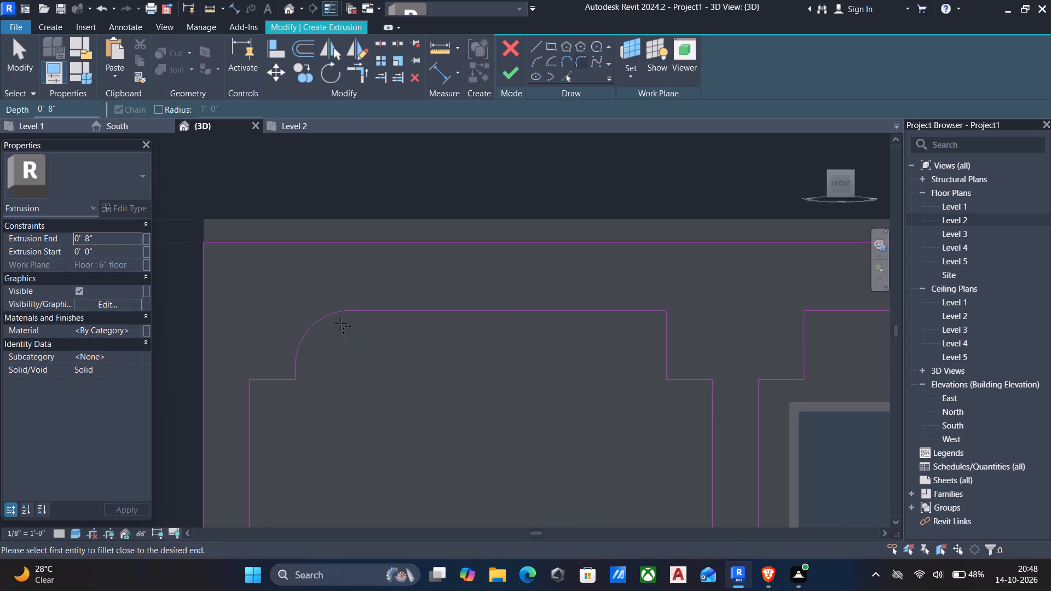
pyautogui.click(322, 321)
pyautogui.click(326, 342)
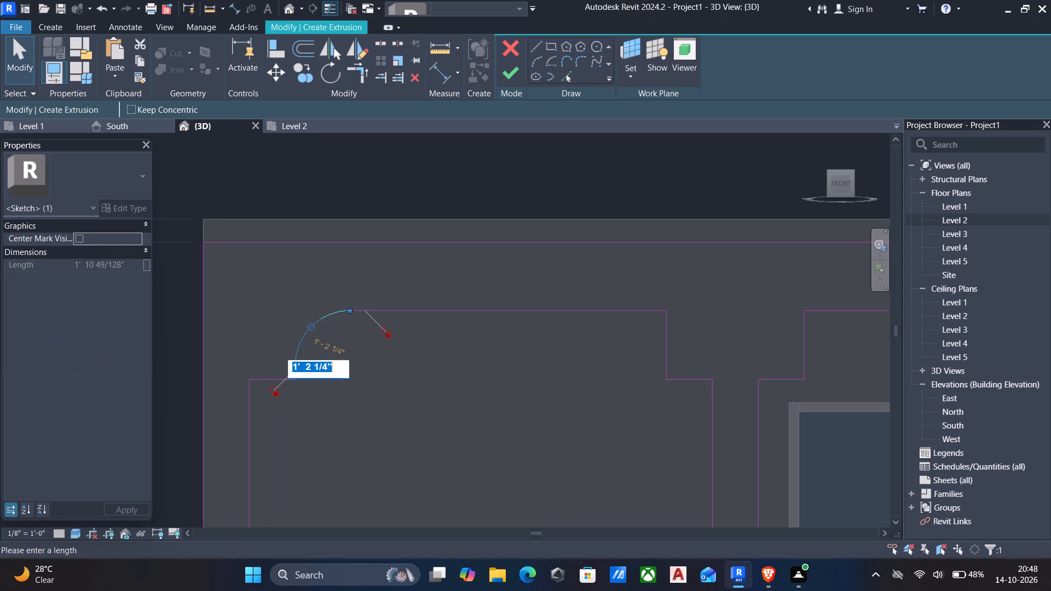
pyautogui.write("1'")
pyautogui.write('3"')
pyautogui.press('Return')
pyautogui.moveTo(454, 399); pyautogui.dragTo(418, 350, button='middle')
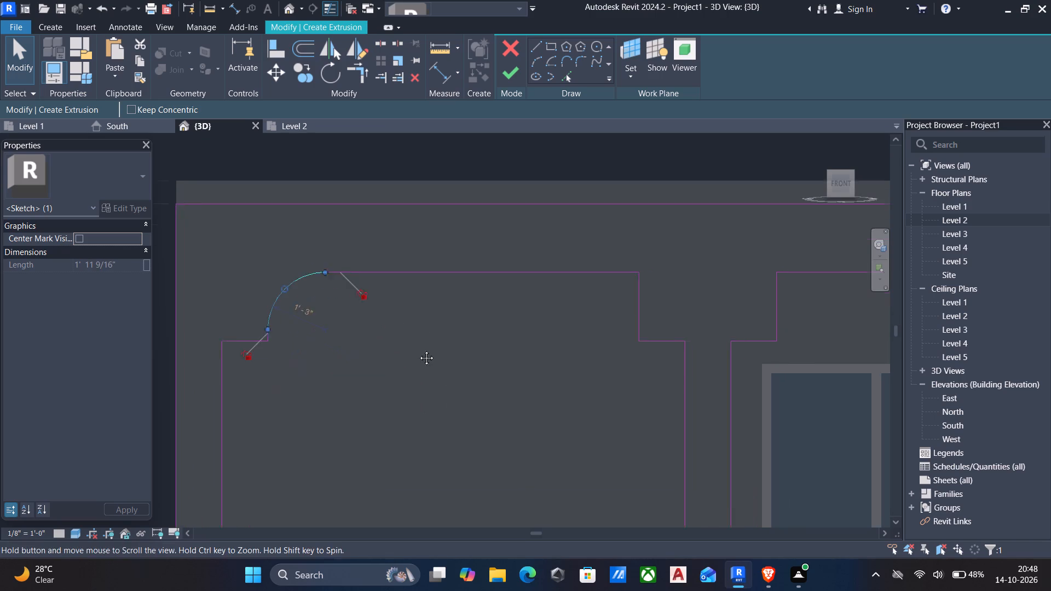
pyautogui.moveTo(418, 350); pyautogui.dragTo(414, 345, button='middle')
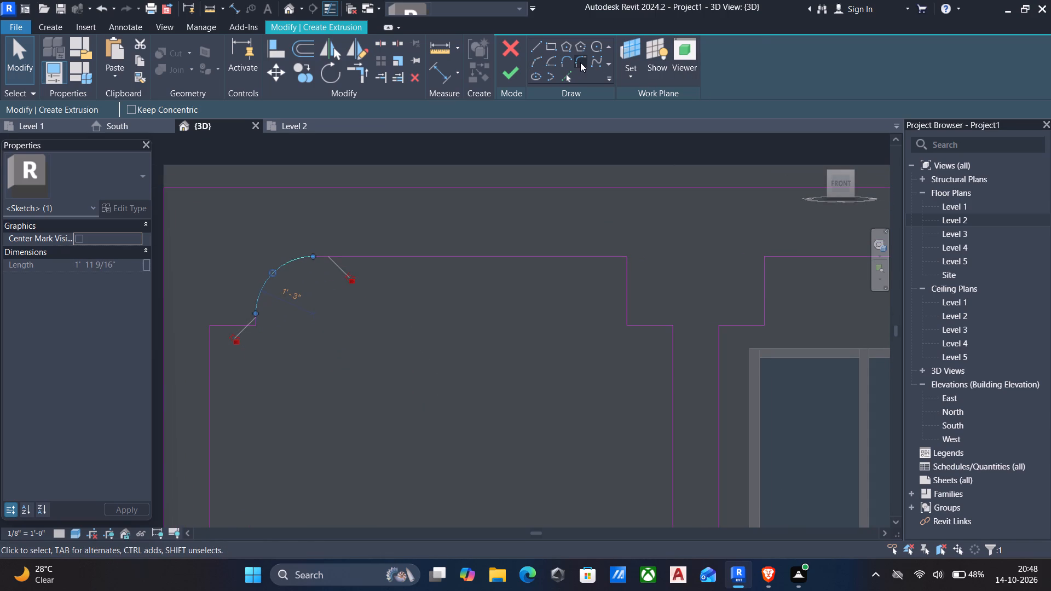
# Round the west opening's upper east corner, between the beam line and the notch's vertical edge, with a fillet arc of about 1'-6" radius.
pyautogui.click(580, 62)
pyautogui.click(591, 251)
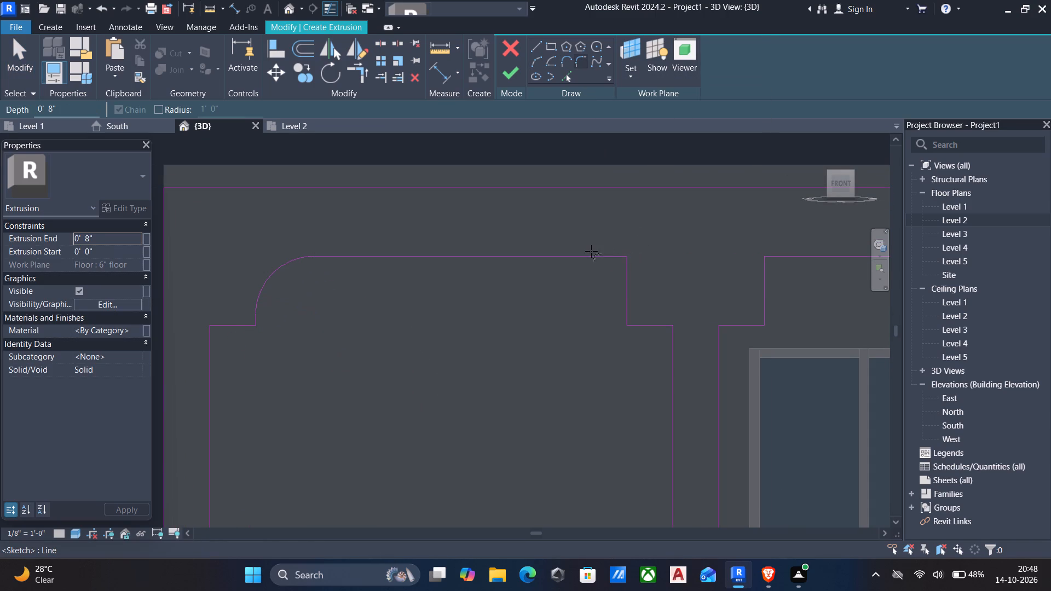
pyautogui.click(623, 282)
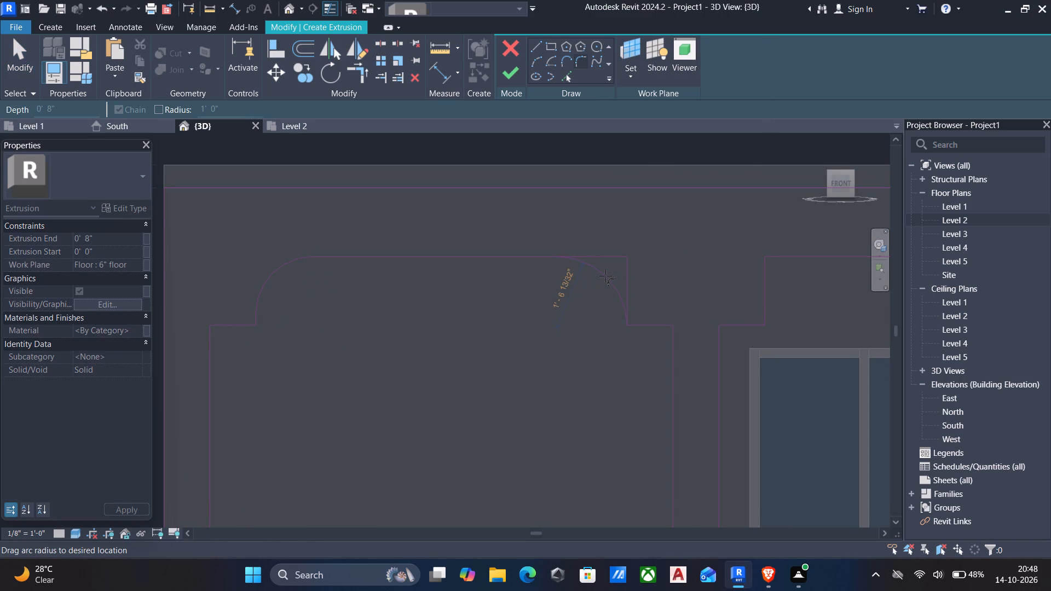
pyautogui.scroll(4, 605, 276)
pyautogui.click(605, 276)
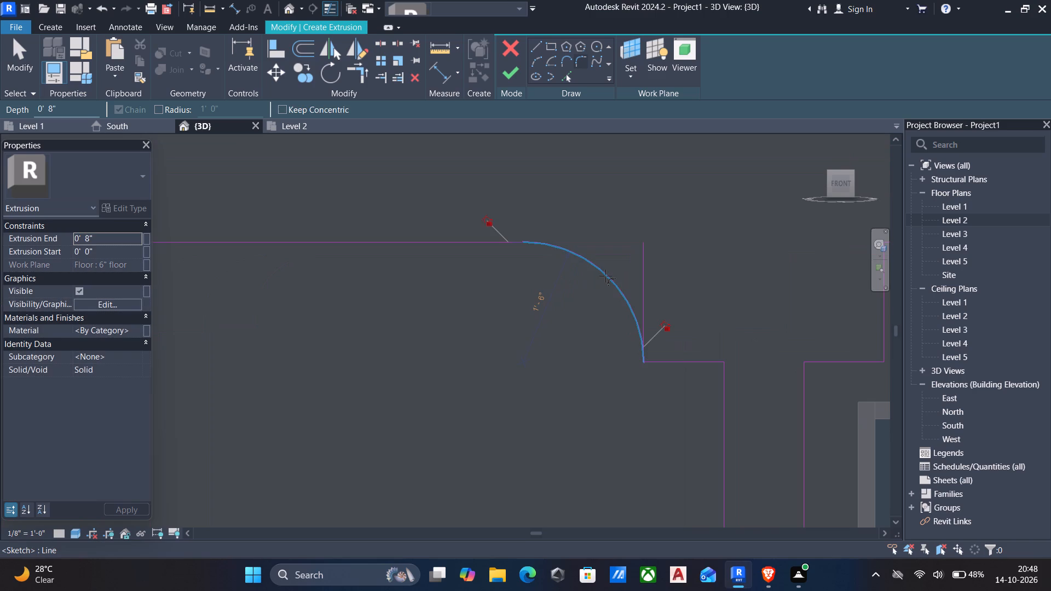
pyautogui.press('Escape')
pyautogui.press('Escape')
# Set the radius of the fillet arc at the west opening's upper east corner to 1' 3".
pyautogui.click(600, 265)
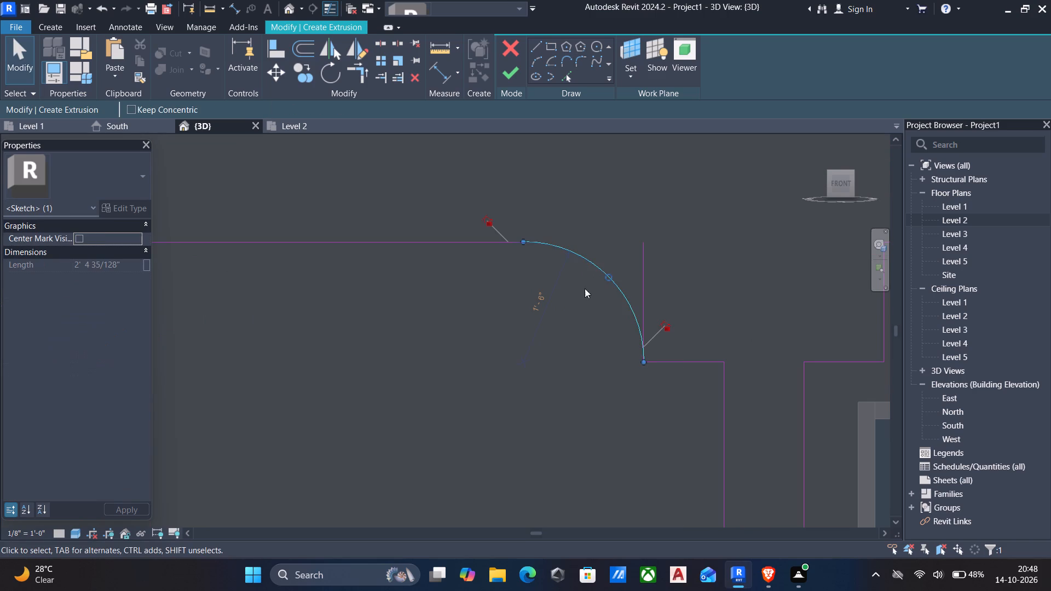
pyautogui.click(545, 298)
pyautogui.press('1')
pyautogui.press("'")
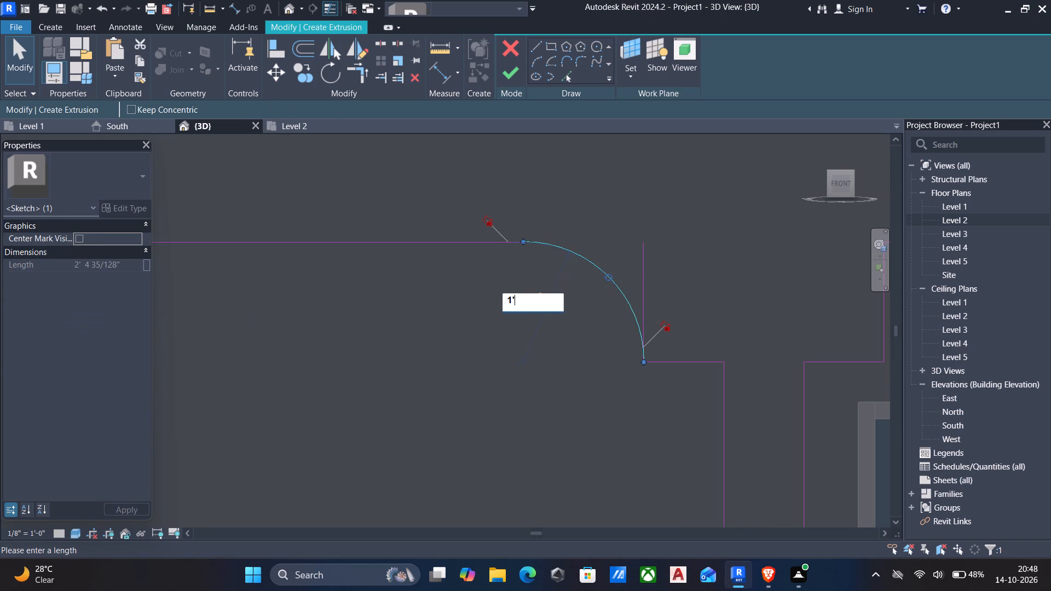
pyautogui.write('3"')
pyautogui.press('Return')
pyautogui.press('Escape')
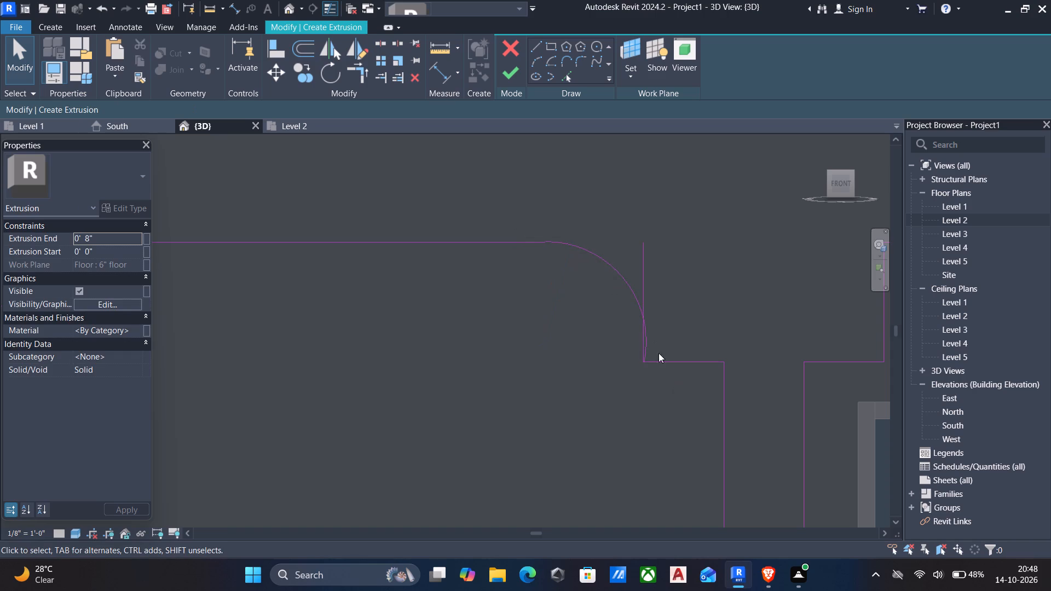
# Delete the leftover vertical notch line beside the arc at the west opening's upper east corner.
pyautogui.click(640, 262)
pyautogui.press('Delete')
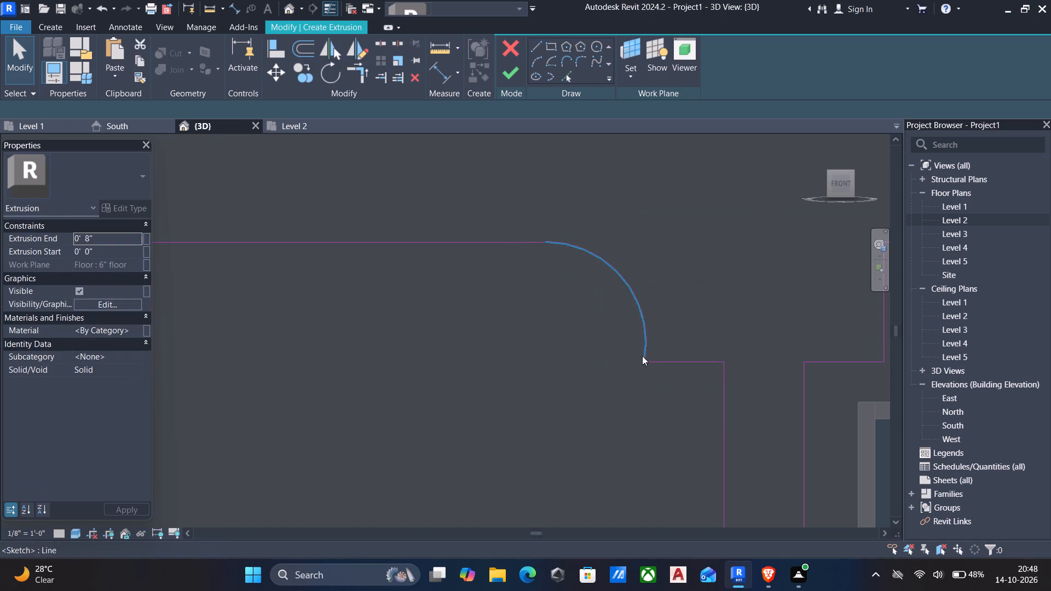
# Round the east opening's upper west corner, between the notch's vertical edge and the beam line, with a 1'-3" radius fillet arc.
pyautogui.moveTo(648, 385); pyautogui.dragTo(607, 341, button='middle')
pyautogui.scroll(6, 604, 335)
pyautogui.scroll(-7, 608, 325)
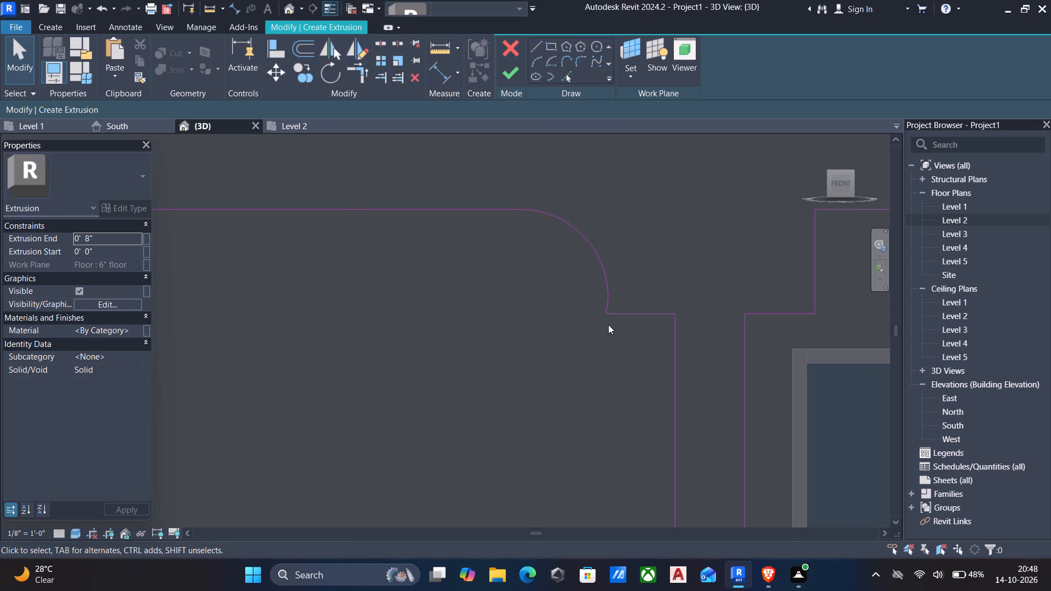
pyautogui.scroll(-5, 503, 352)
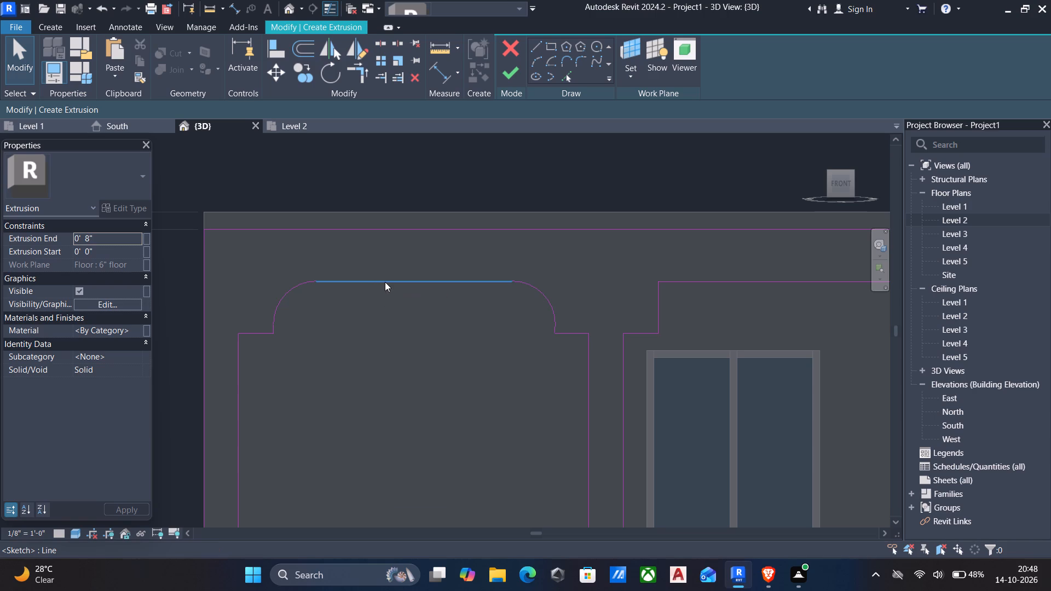
pyautogui.click(582, 60)
pyautogui.scroll(4, 648, 296)
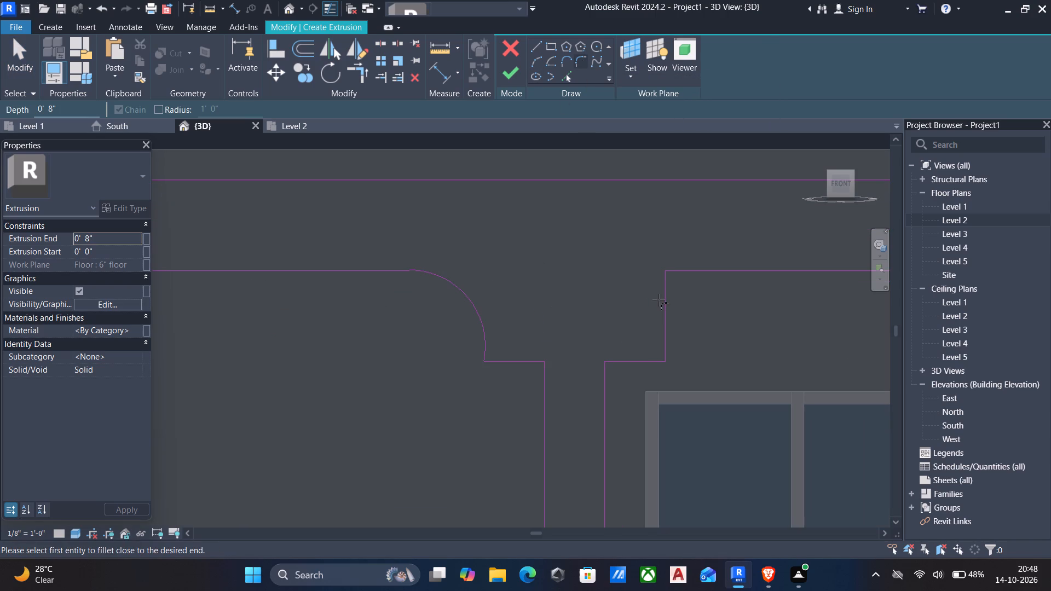
pyautogui.click(662, 300)
pyautogui.click(684, 273)
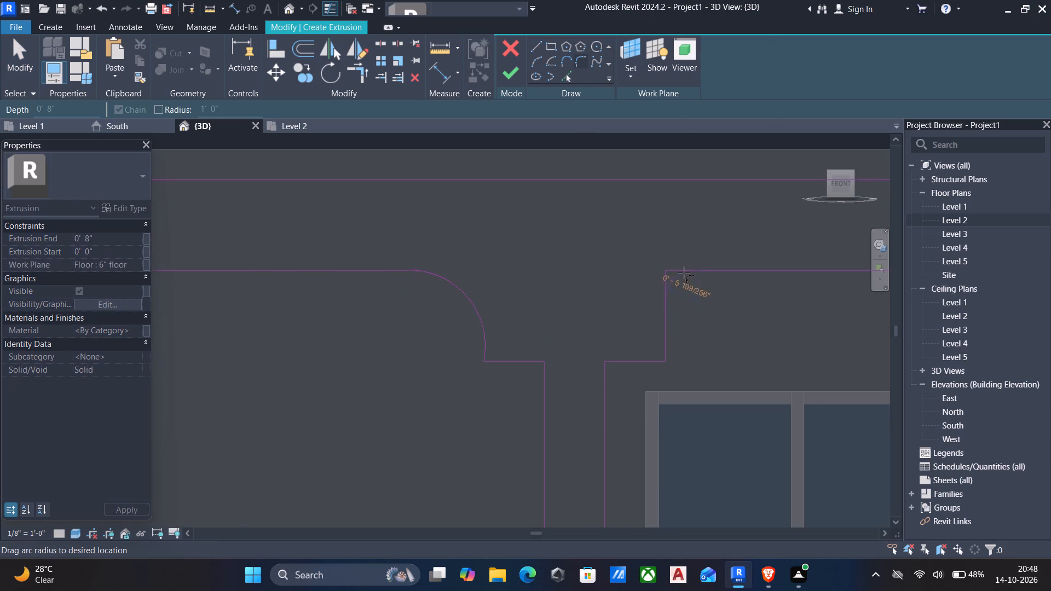
pyautogui.scroll(4, 684, 280)
pyautogui.click(690, 304)
pyautogui.press('Escape')
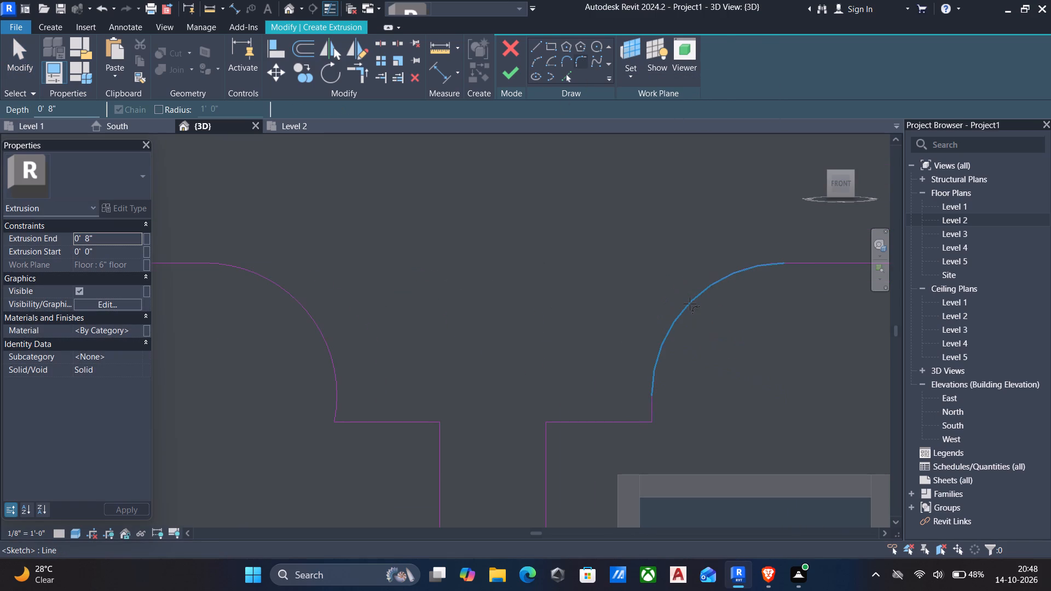
pyautogui.press('Escape')
pyautogui.click(688, 312)
# Round the east opening's upper east corner, between the beam line and the notch's vertical edge, with a fillet arc of about 1'-5" radius.
pyautogui.scroll(-2, 724, 366)
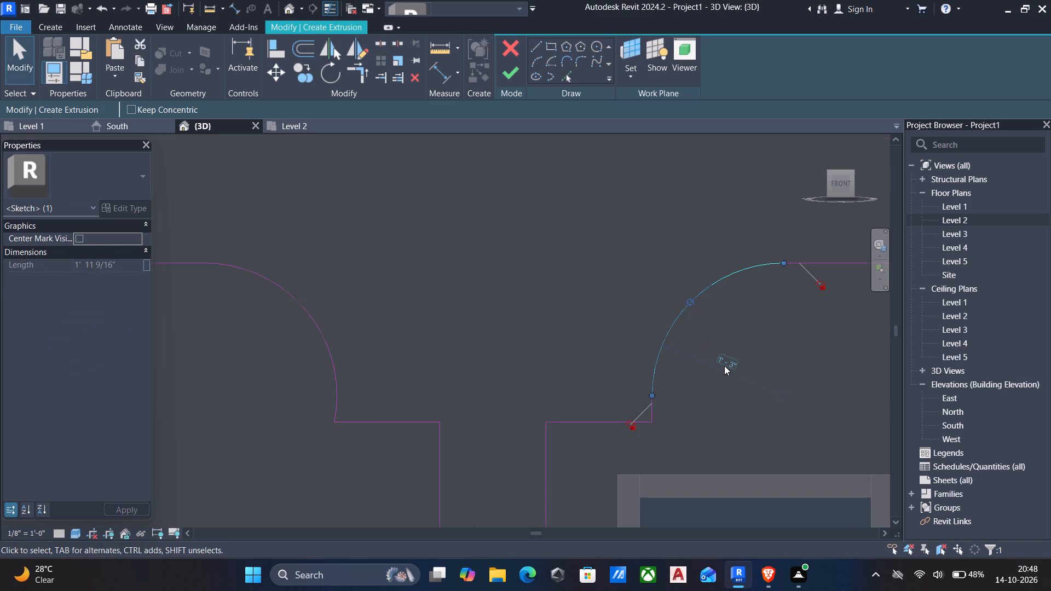
pyautogui.scroll(-4, 724, 366)
pyautogui.moveTo(730, 385); pyautogui.dragTo(662, 376, button='middle')
pyautogui.scroll(-5, 611, 370)
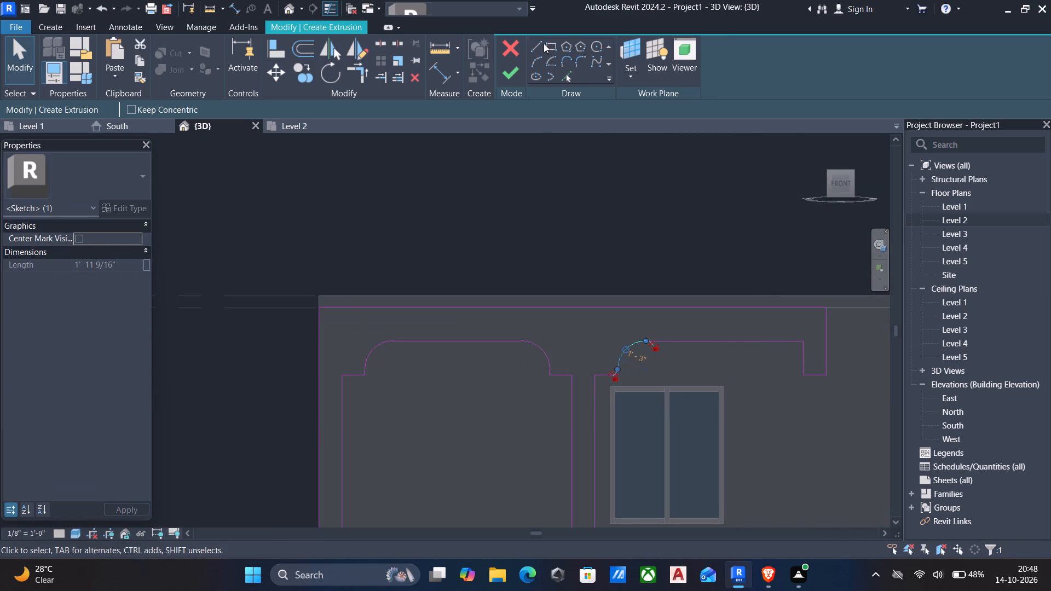
pyautogui.click(575, 61)
pyautogui.scroll(3, 777, 332)
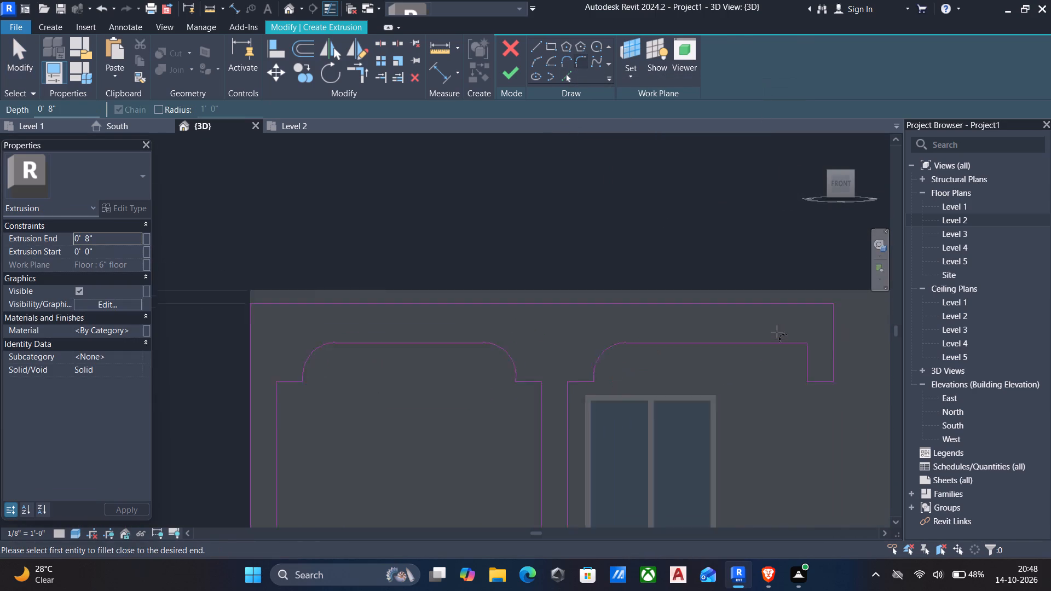
pyautogui.scroll(6, 777, 332)
pyautogui.click(775, 351)
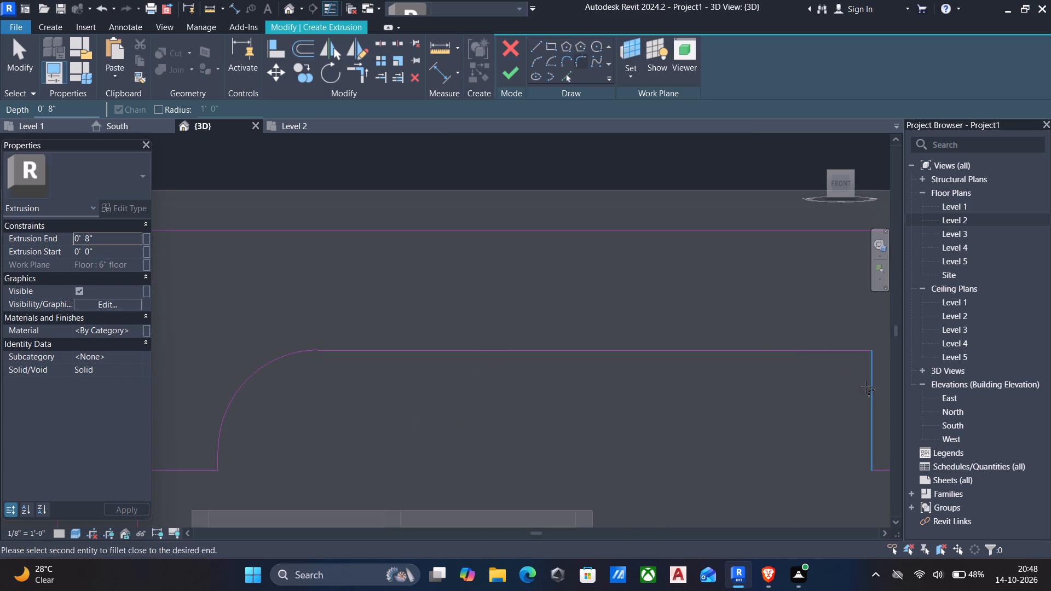
pyautogui.click(866, 387)
pyautogui.scroll(4, 836, 392)
pyautogui.scroll(-3, 829, 399)
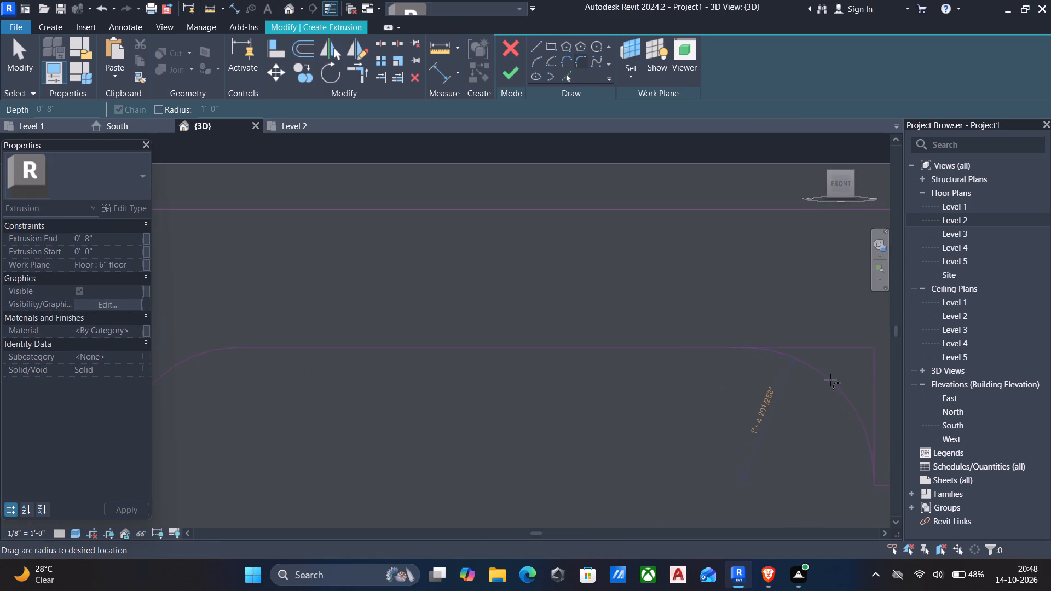
pyautogui.click(831, 380)
pyautogui.press('Escape')
pyautogui.press('Escape')
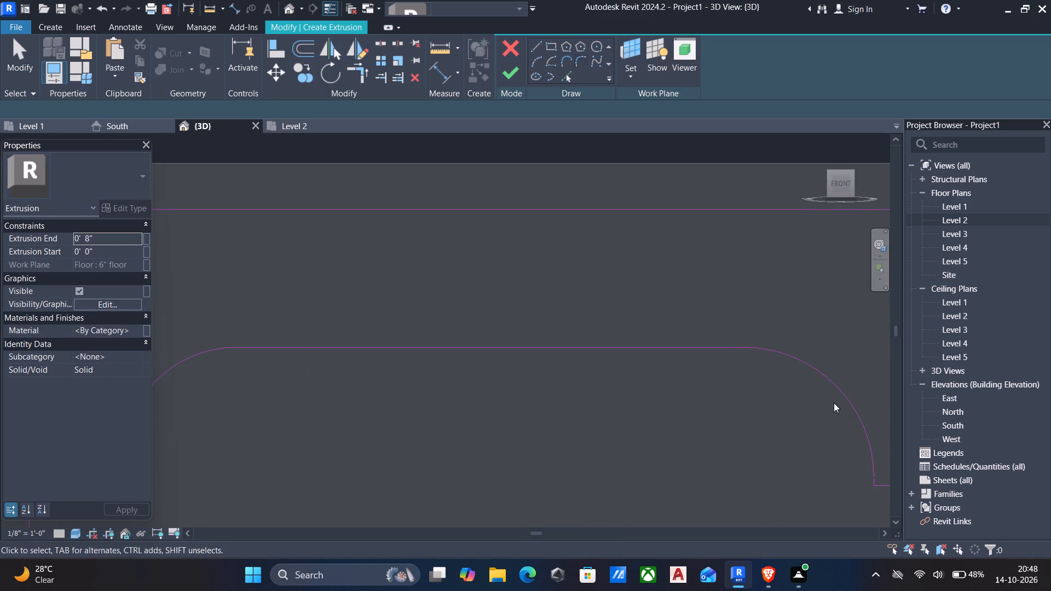
# Set the radius of the fillet arc at the east opening's upper east corner to 1' 3".
pyautogui.click(833, 388)
pyautogui.click(762, 409)
pyautogui.write("1'")
pyautogui.press('3')
pyautogui.hotkey('shift', '"')
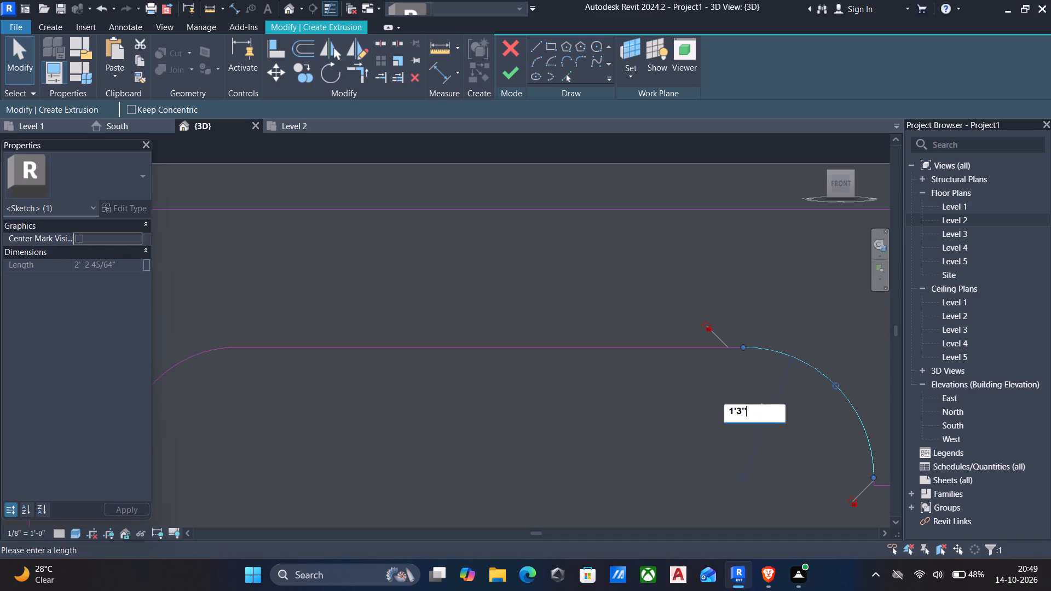
pyautogui.press('Return')
pyautogui.scroll(-7, 688, 437)
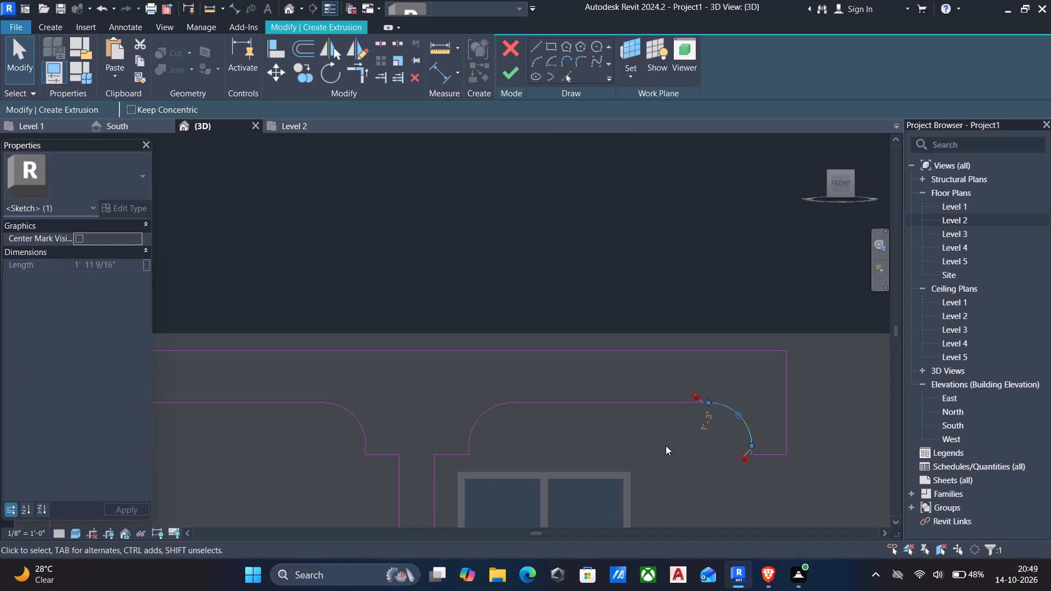
pyautogui.press('Escape')
# Draw a horizontal sketch line closing the bottom of the west column between its two vertical edges.
pyautogui.scroll(-4, 665, 476)
pyautogui.middleClick(656, 396)
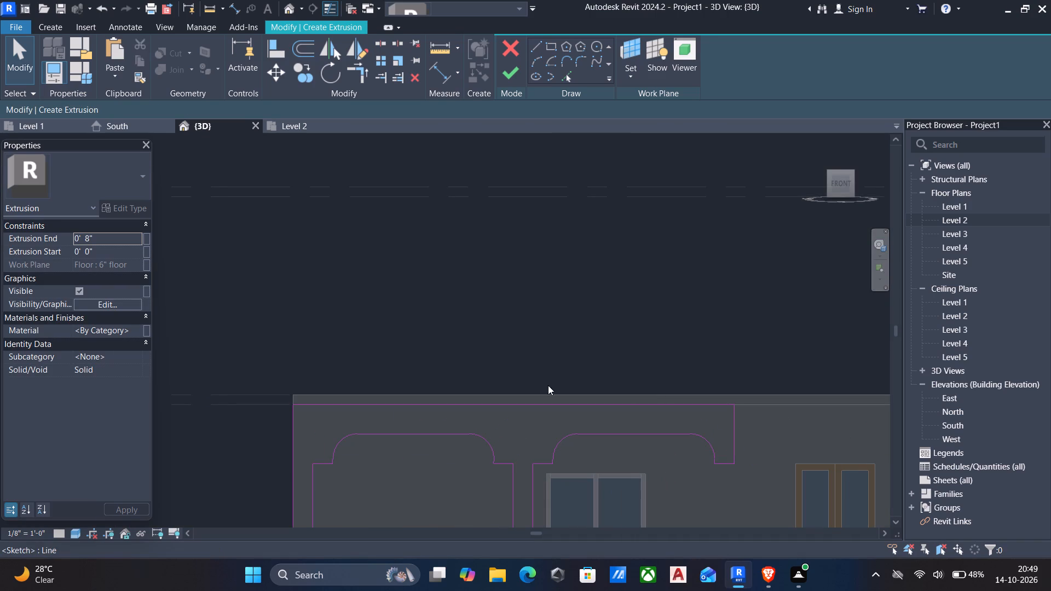
pyautogui.scroll(-2, 441, 326)
pyautogui.moveTo(440, 312); pyautogui.dragTo(448, 271, button='middle')
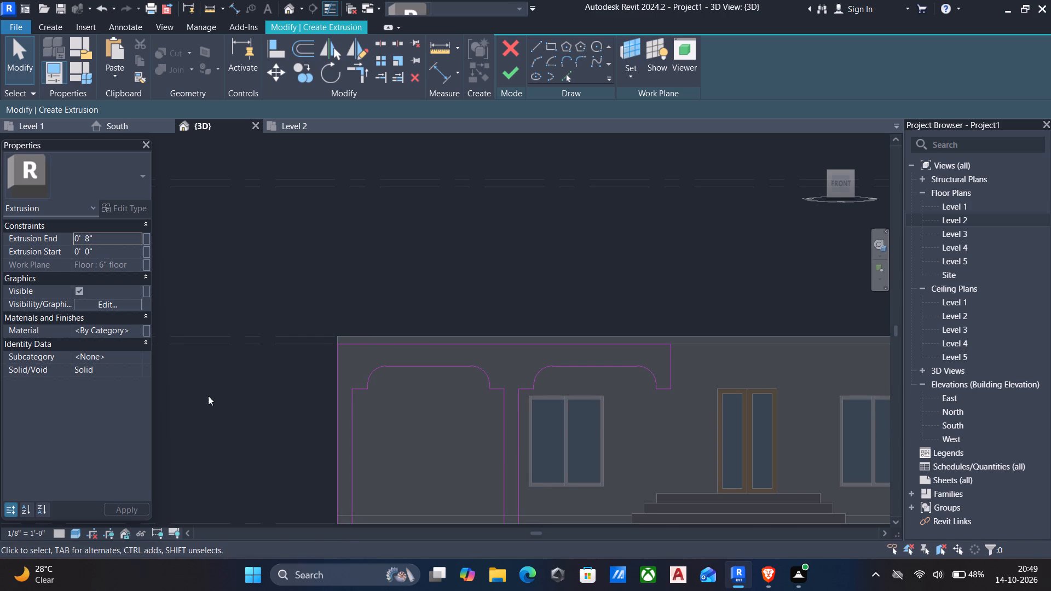
pyautogui.moveTo(231, 363); pyautogui.dragTo(304, 258, button='middle')
pyautogui.middleClick(304, 258)
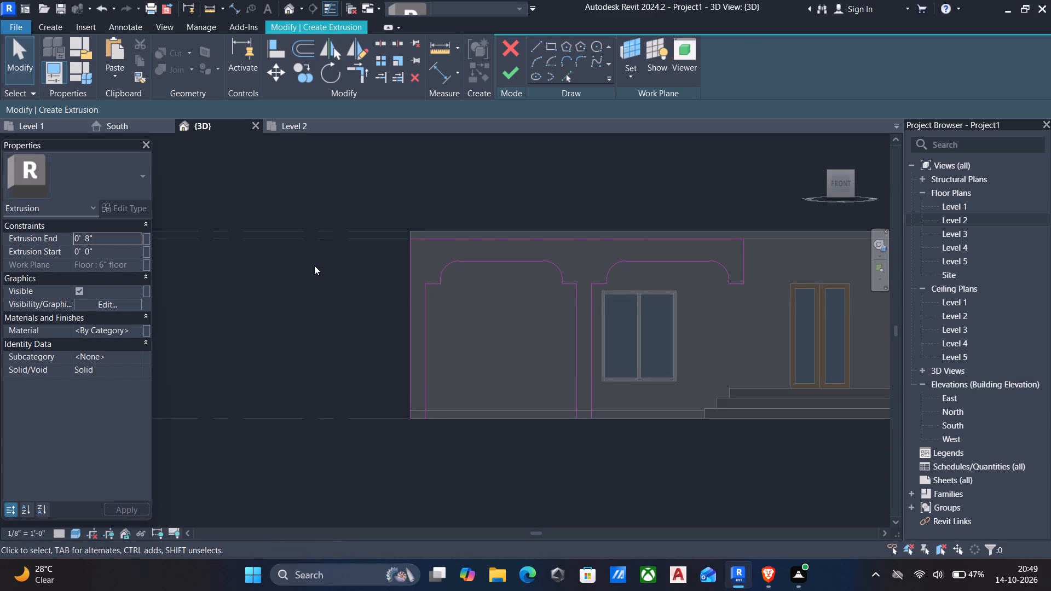
pyautogui.click(536, 51)
pyautogui.scroll(9, 419, 437)
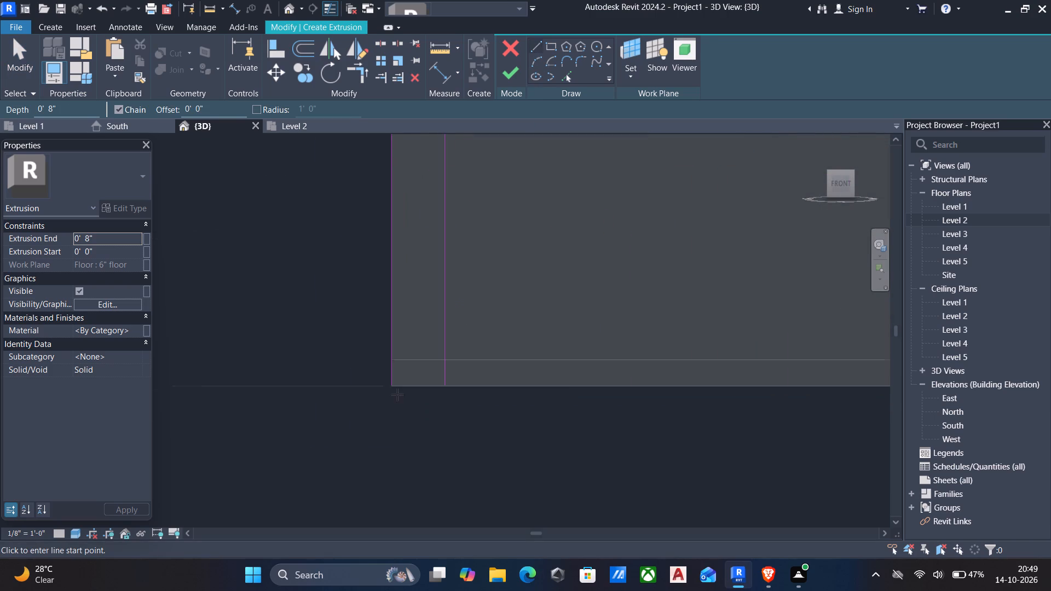
pyautogui.click(392, 390)
pyautogui.click(443, 390)
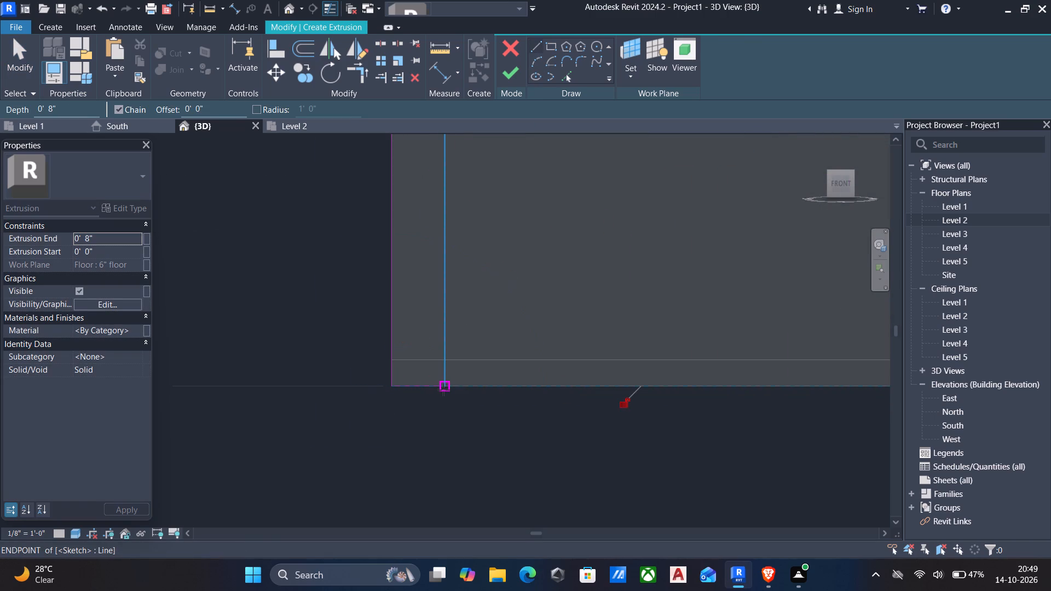
pyautogui.press('Escape')
# Draw a 1'-0" horizontal sketch line closing the bottom of the middle column.
pyautogui.scroll(-3, 521, 415)
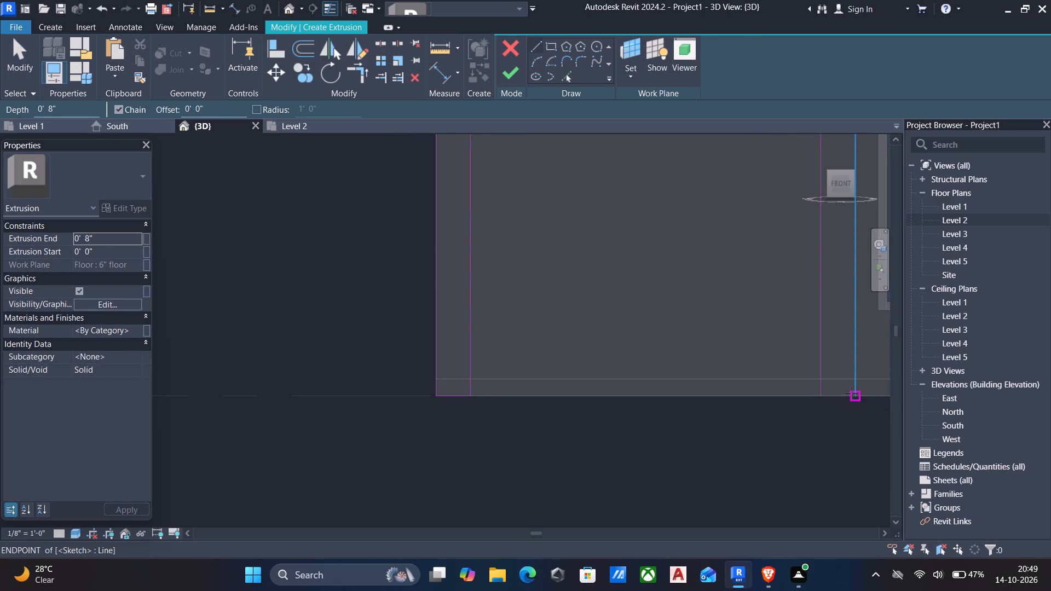
pyautogui.click(857, 396)
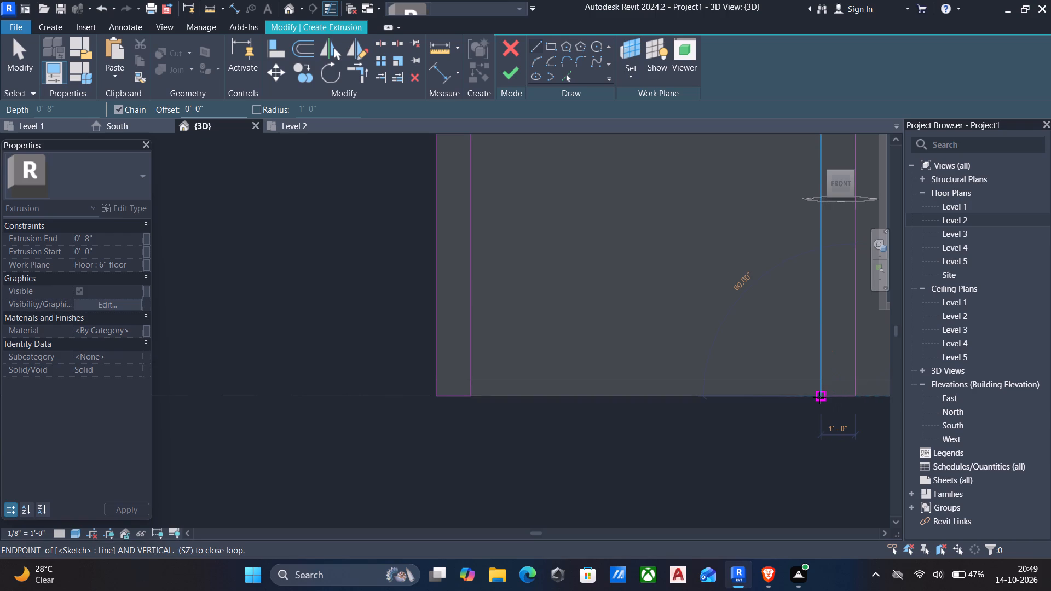
pyautogui.click(819, 397)
pyautogui.press('Escape')
# Finish the extrusion sketch of the front facade frame with its columns and rounded openings.
pyautogui.scroll(-4, 682, 417)
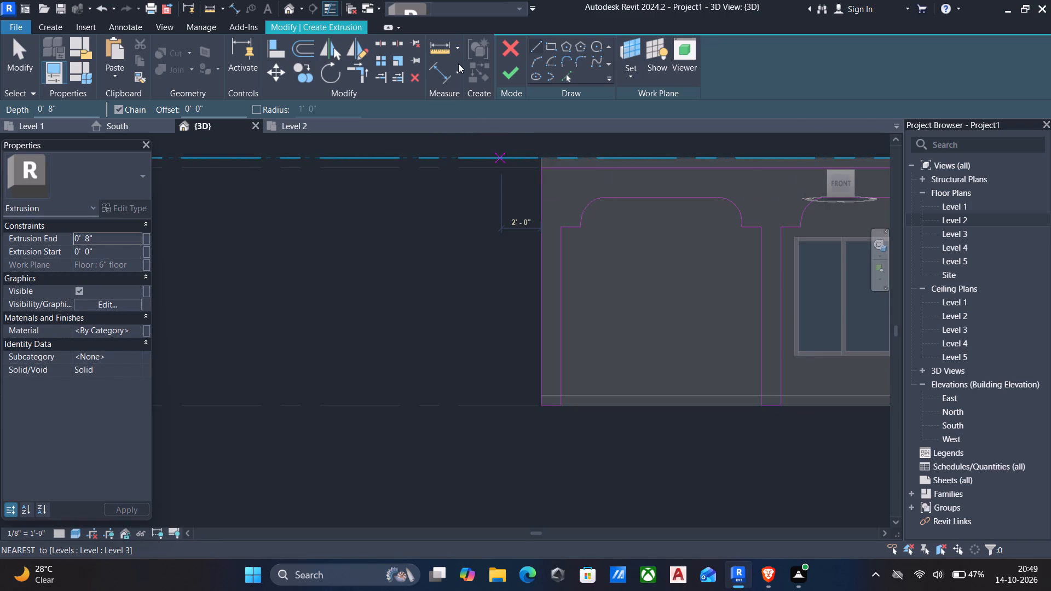
pyautogui.click(510, 76)
pyautogui.scroll(-4, 468, 288)
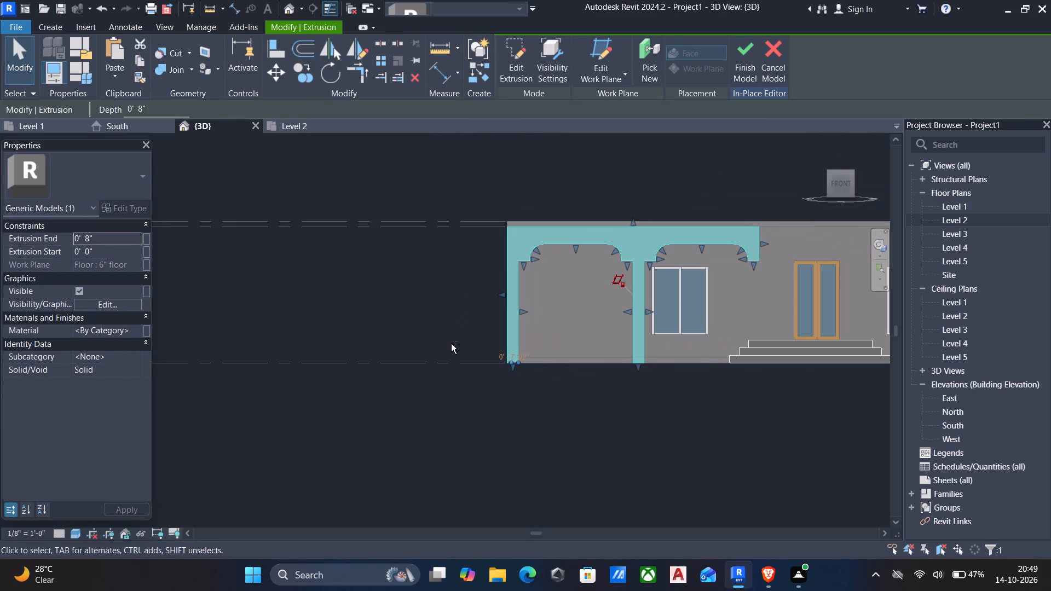
# Examine the front facade frame from the side to check its depth and position against the roof slab edge.
pyautogui.keyDown('shift'); pyautogui.middleClick(443, 385); pyautogui.keyUp('shift')
pyautogui.keyDown('shift'); pyautogui.moveTo(456, 401); pyautogui.dragTo(499, 438, button='middle'); pyautogui.keyUp('shift')
pyautogui.scroll(-1, 499, 438)
pyautogui.keyDown('shift'); pyautogui.moveTo(546, 410); pyautogui.dragTo(679, 399, button='middle'); pyautogui.keyUp('shift')
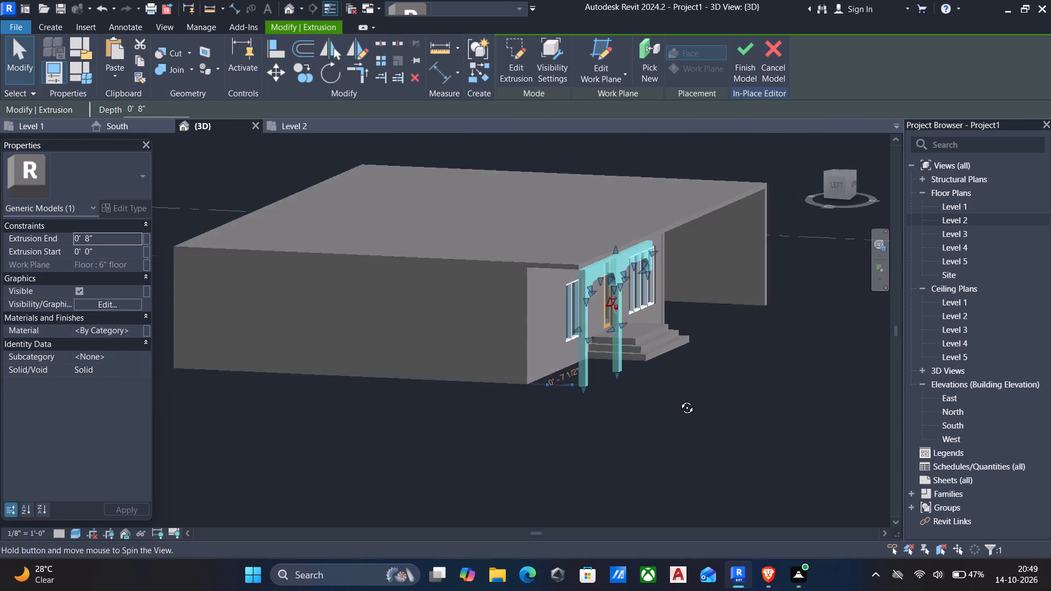
pyautogui.keyDown('shift'); pyautogui.moveTo(679, 399); pyautogui.dragTo(686, 399, button='middle'); pyautogui.keyUp('shift')
pyautogui.scroll(2, 649, 377)
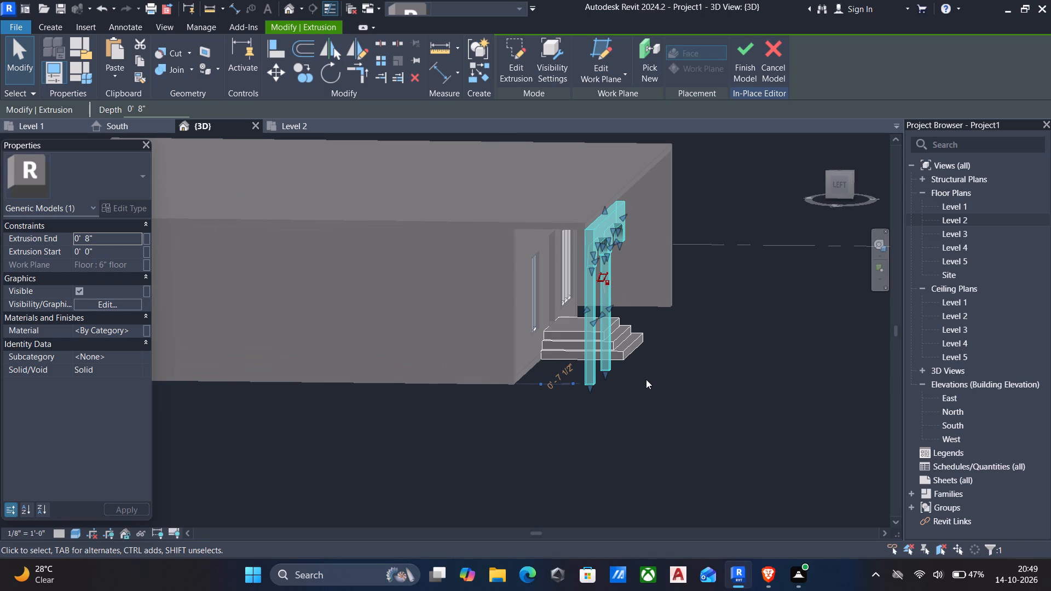
pyautogui.press('Escape')
pyautogui.keyDown('shift'); pyautogui.moveTo(610, 396); pyautogui.dragTo(616, 396, button='middle'); pyautogui.keyUp('shift')
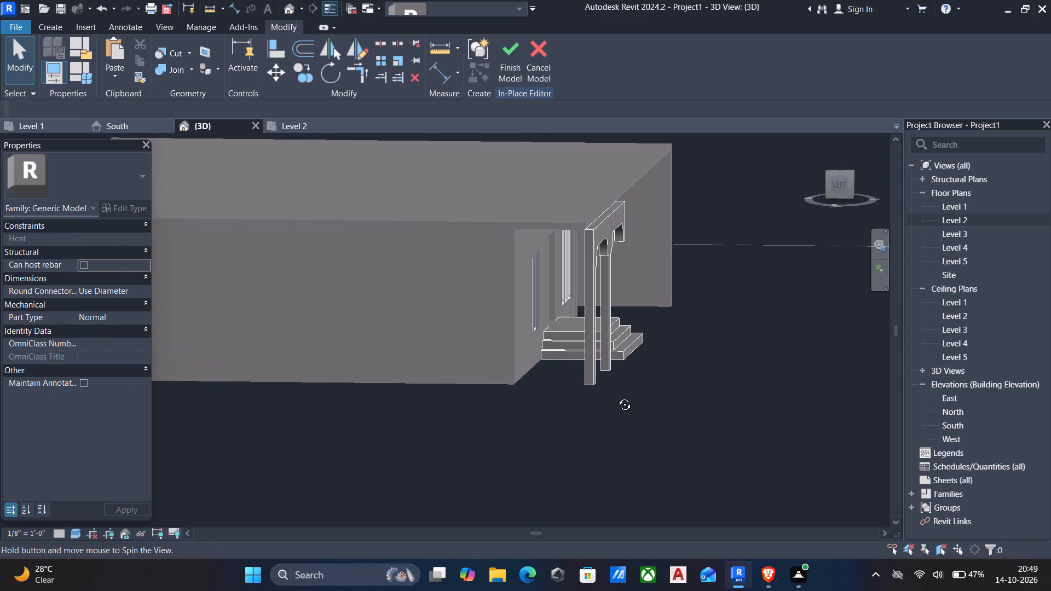
pyautogui.keyDown('shift'); pyautogui.moveTo(616, 396); pyautogui.dragTo(696, 405, button='middle'); pyautogui.keyUp('shift')
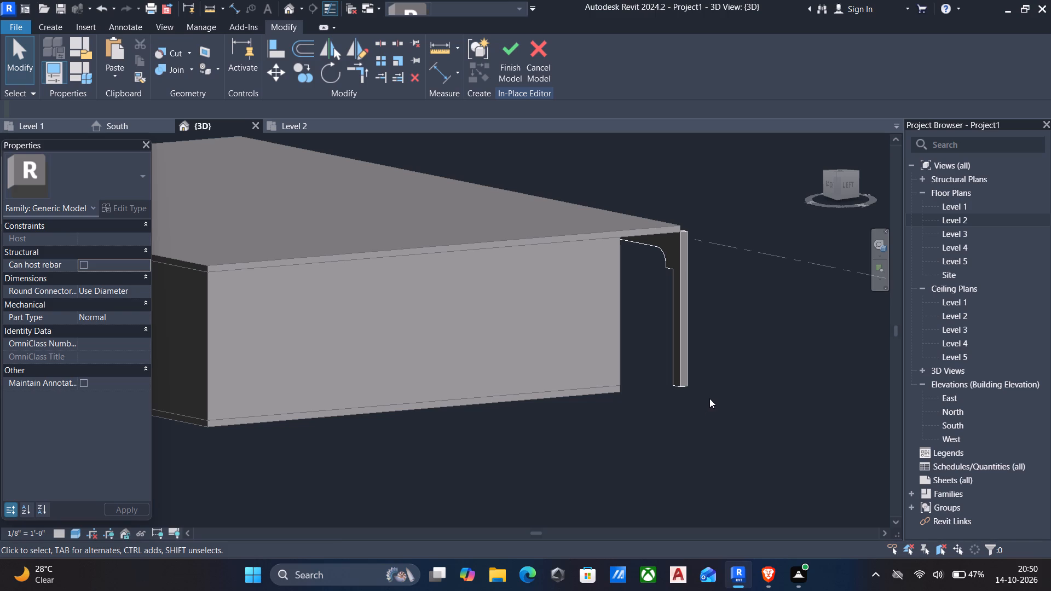
# Shift the facade frame's extrusion behind the roof edge, with extrusion end at 0' 0" and extrusion start at -1' 0".
pyautogui.scroll(4, 690, 259)
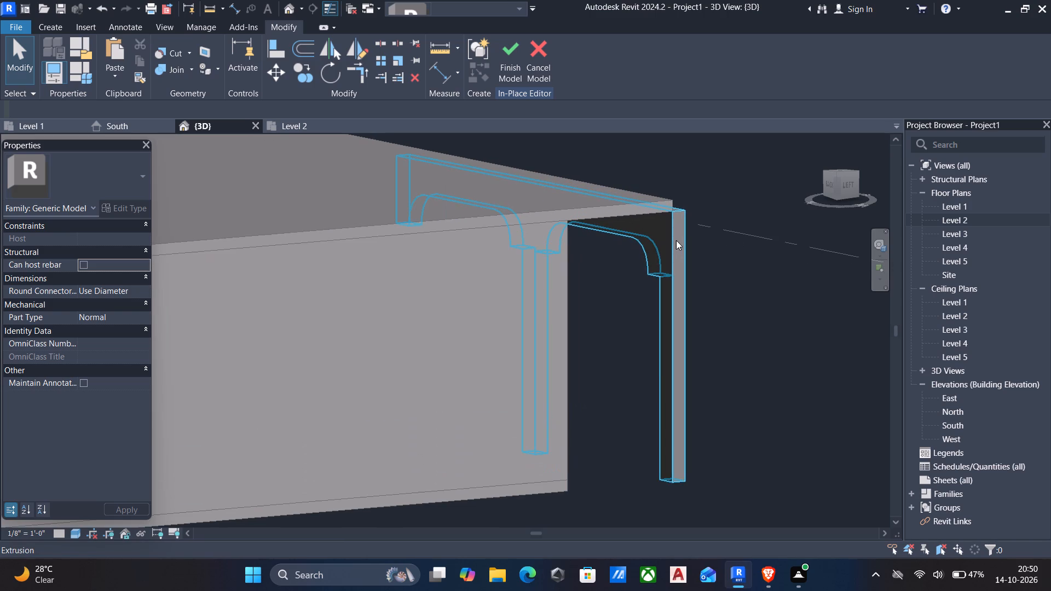
pyautogui.click(676, 240)
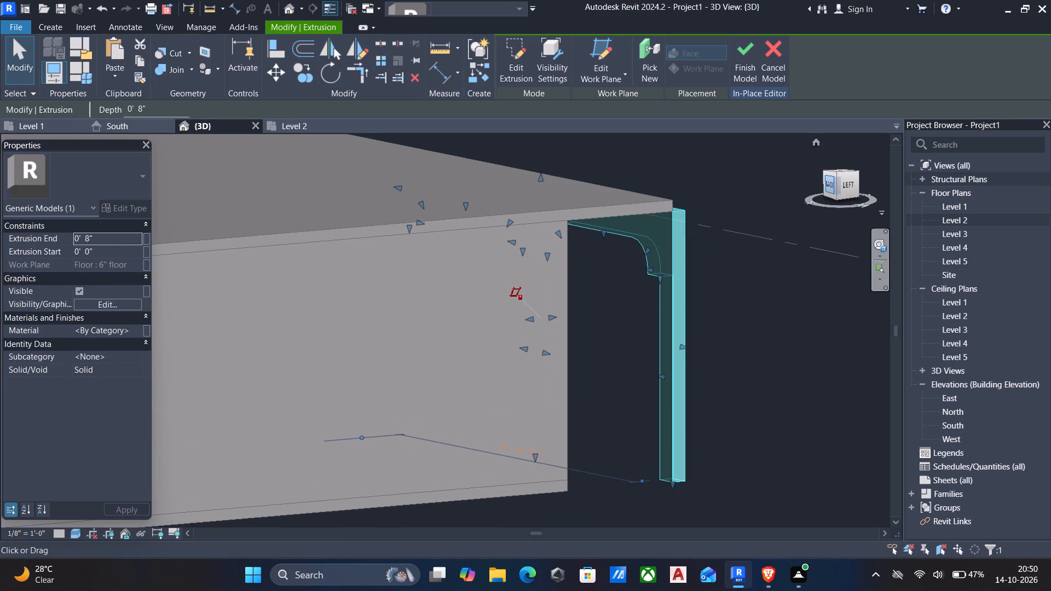
pyautogui.click(846, 182)
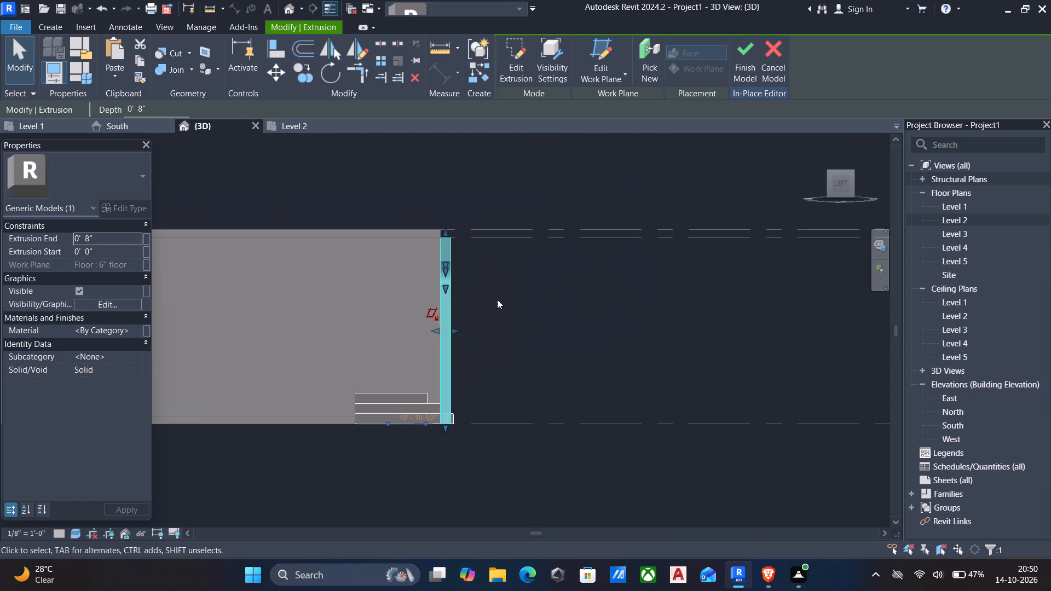
pyautogui.scroll(5, 385, 358)
pyautogui.scroll(-4, 517, 300)
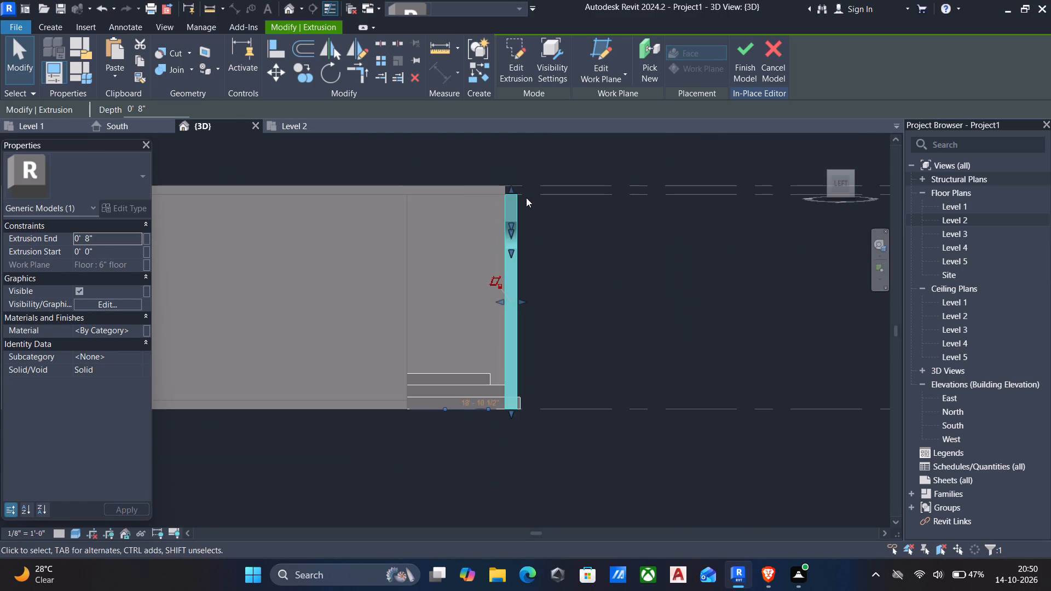
pyautogui.scroll(4, 504, 227)
pyautogui.scroll(3, 505, 321)
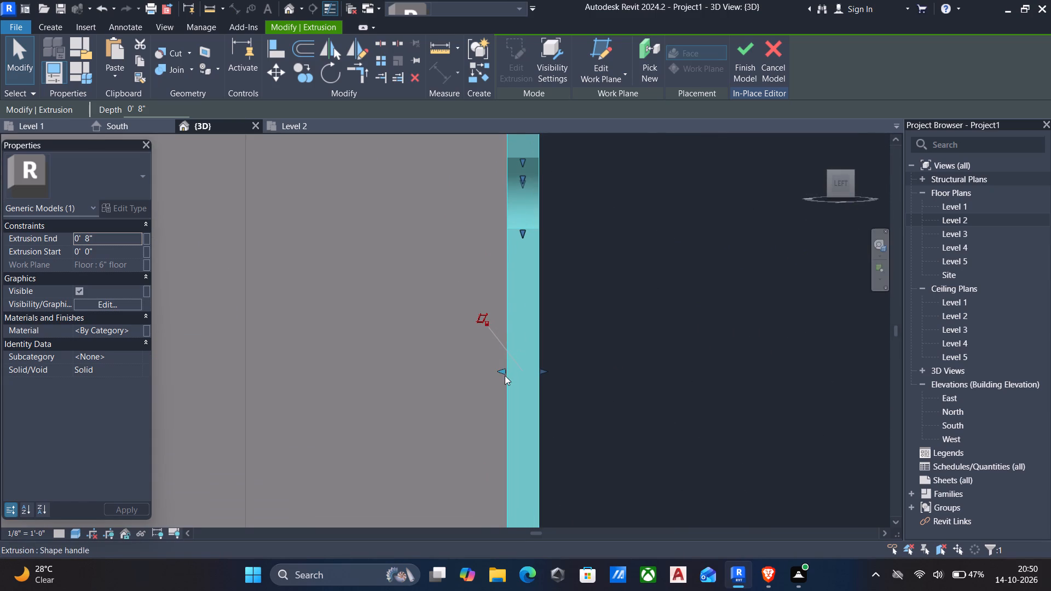
pyautogui.moveTo(503, 373); pyautogui.dragTo(459, 373)
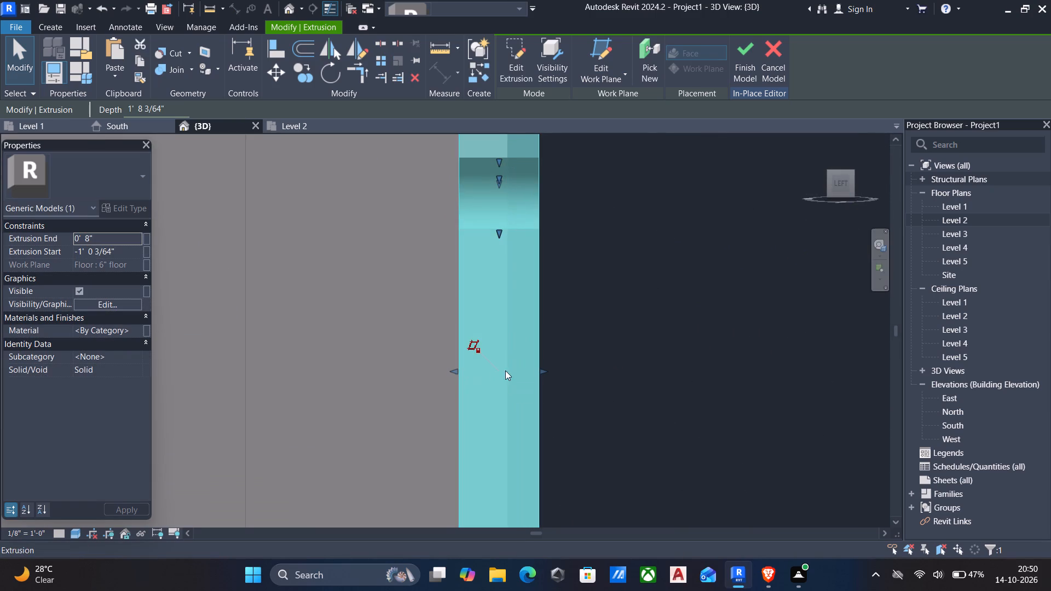
pyautogui.scroll(-4, 521, 370)
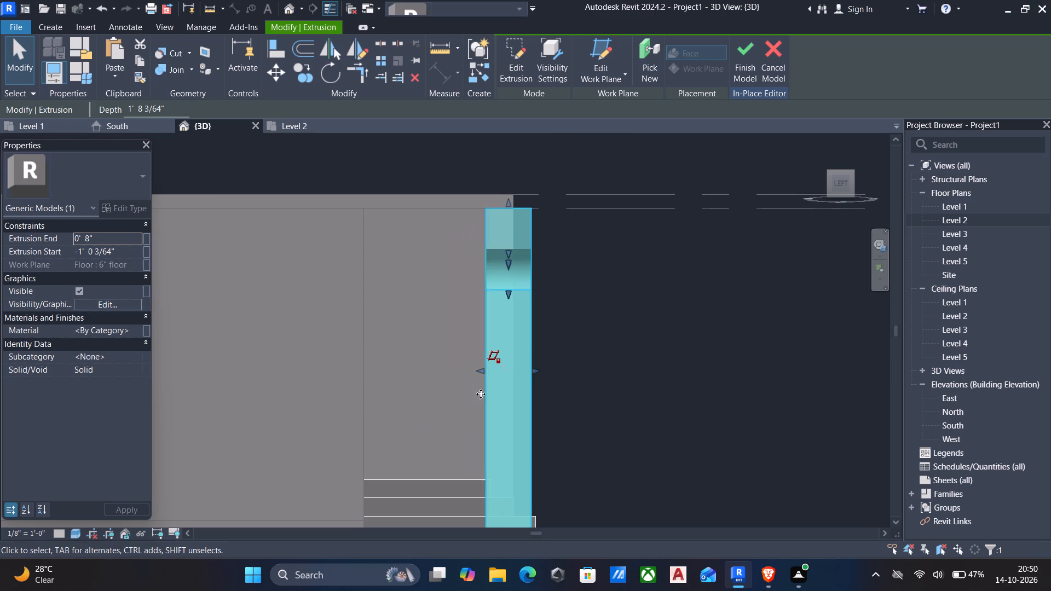
pyautogui.moveTo(534, 372); pyautogui.dragTo(518, 381)
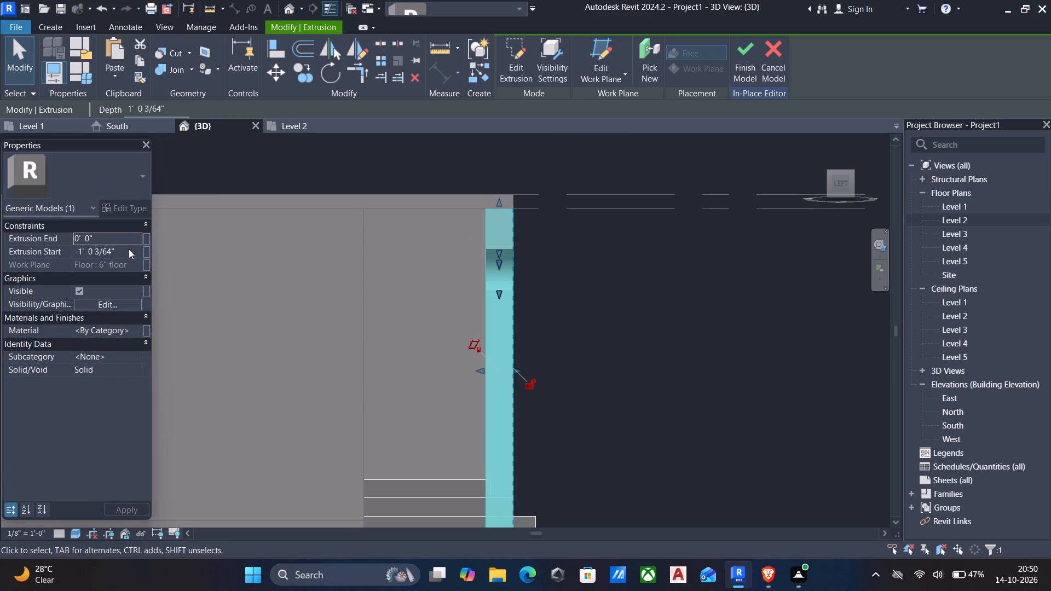
pyautogui.click(129, 249)
pyautogui.write("-1'")
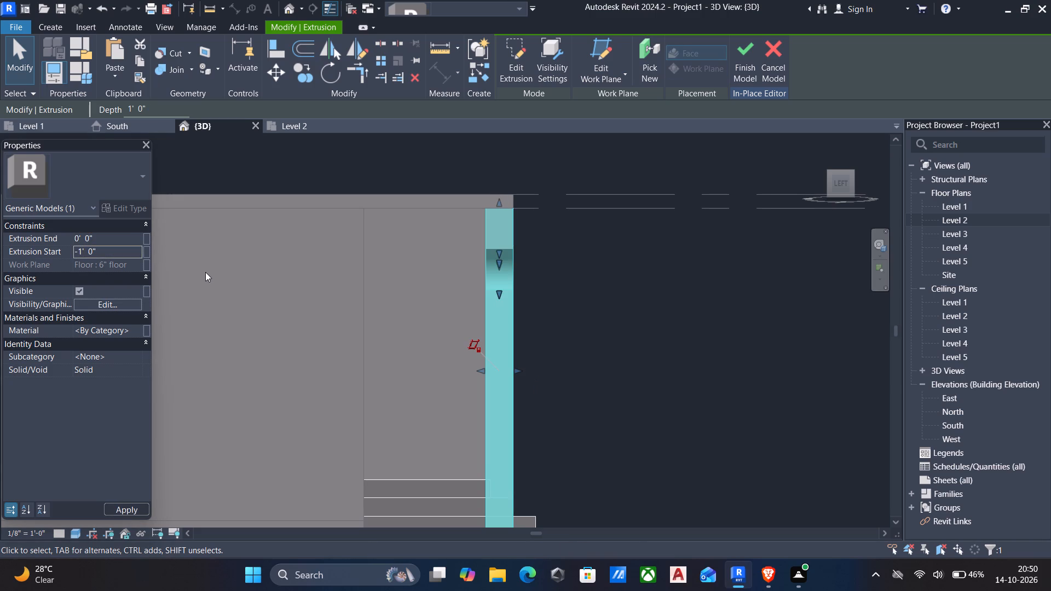
pyautogui.press('Escape')
# Shorten the frame's middle column by raising its bottom end to slightly below the adjacent window's sill.
pyautogui.scroll(-2, 453, 375)
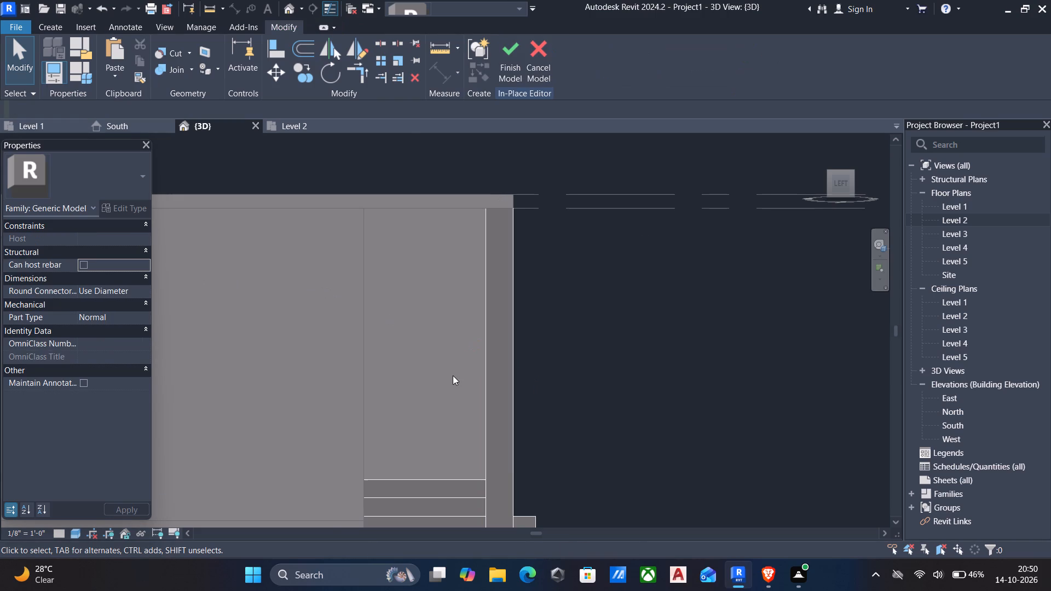
pyautogui.scroll(-2, 453, 375)
pyautogui.keyDown('shift'); pyautogui.moveTo(460, 368); pyautogui.dragTo(299, 428, button='middle'); pyautogui.keyUp('shift')
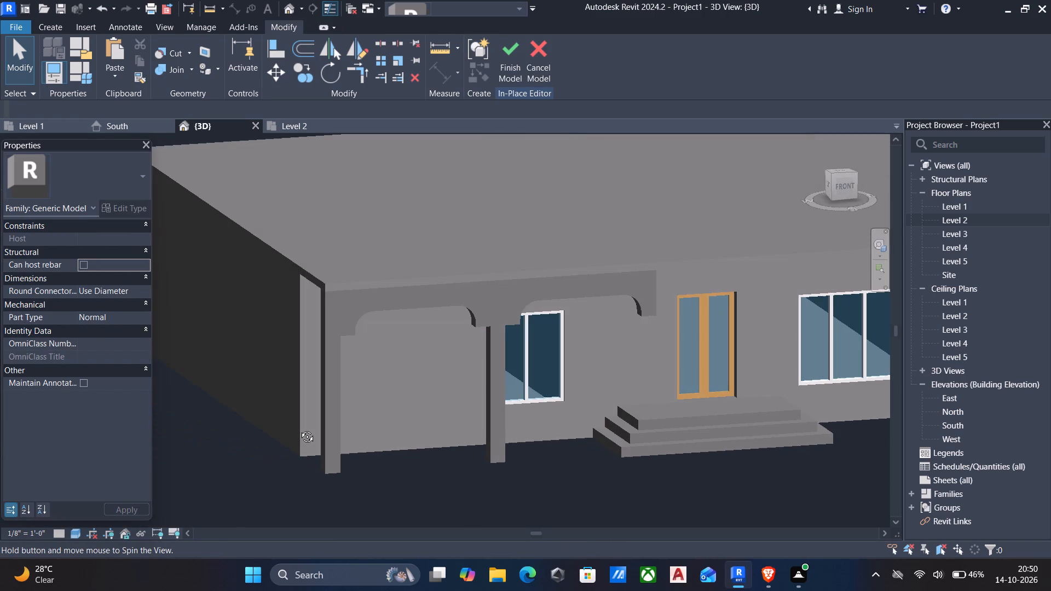
pyautogui.keyDown('shift'); pyautogui.moveTo(299, 428); pyautogui.dragTo(353, 415, button='middle'); pyautogui.keyUp('shift')
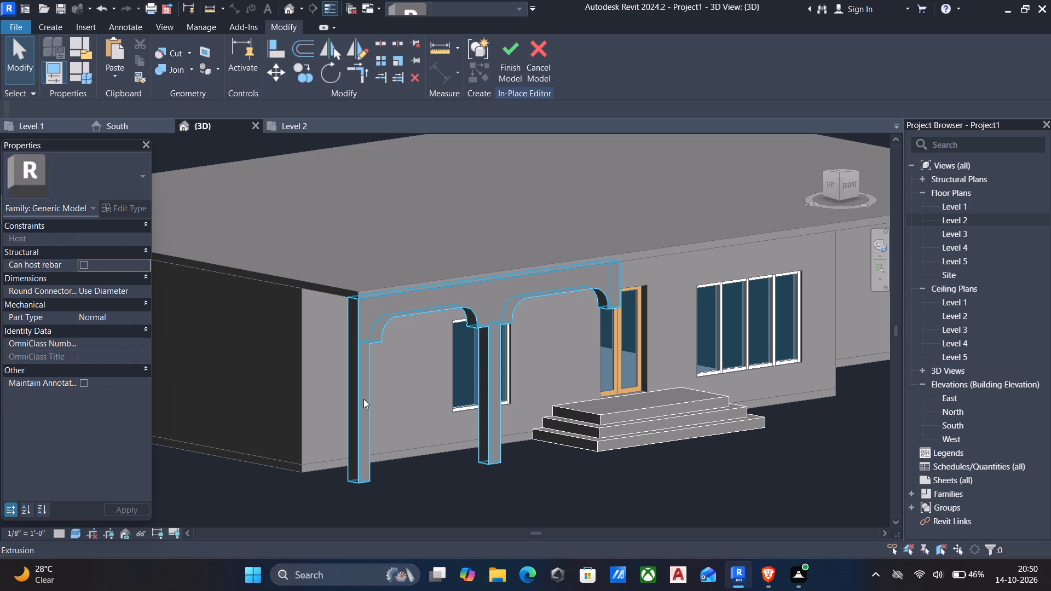
pyautogui.click(488, 456)
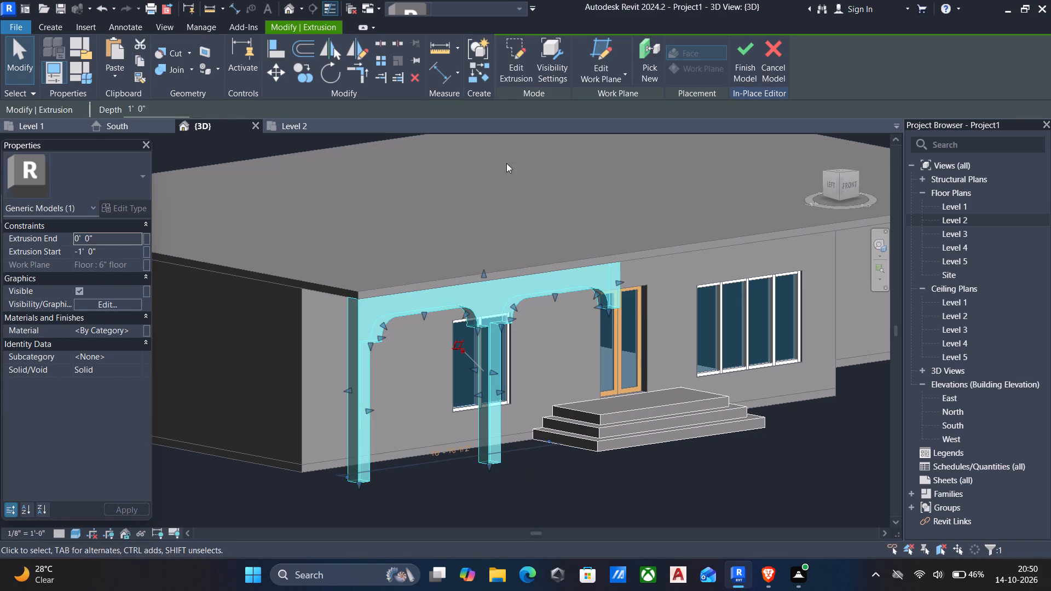
pyautogui.click(850, 186)
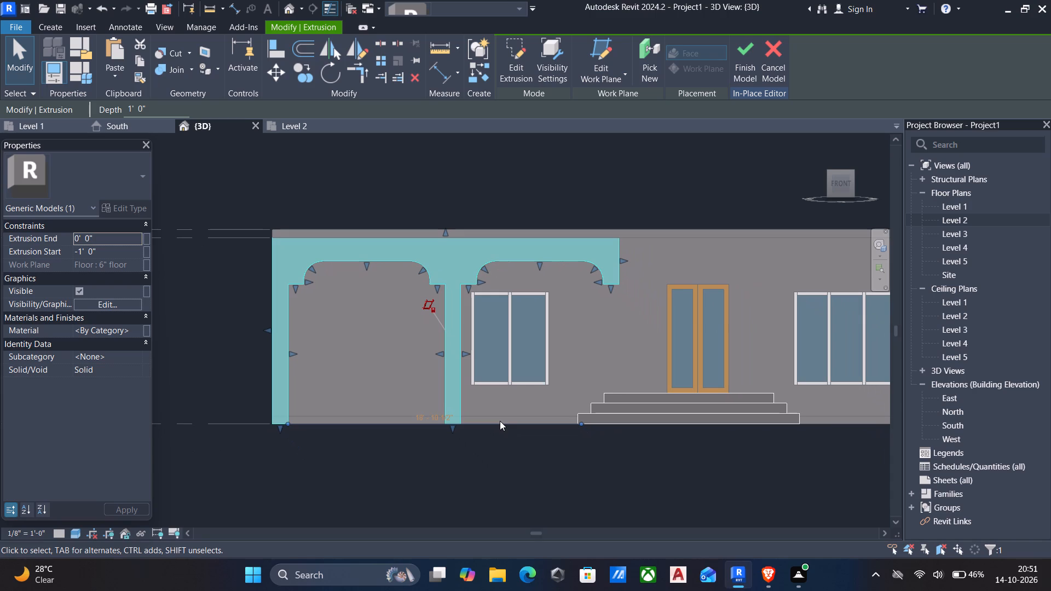
pyautogui.scroll(5, 445, 431)
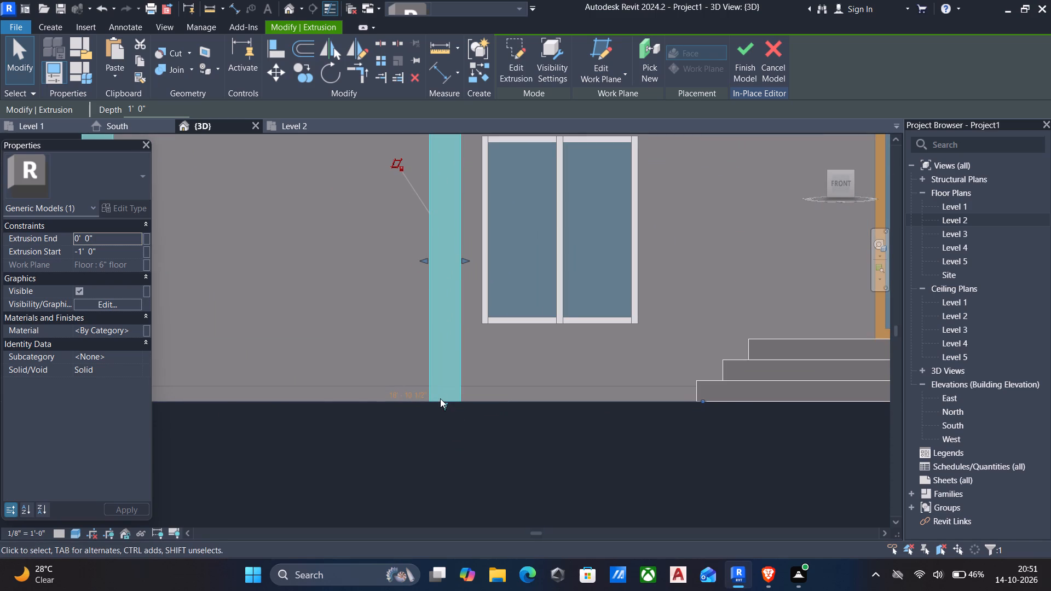
pyautogui.moveTo(443, 404); pyautogui.dragTo(447, 347)
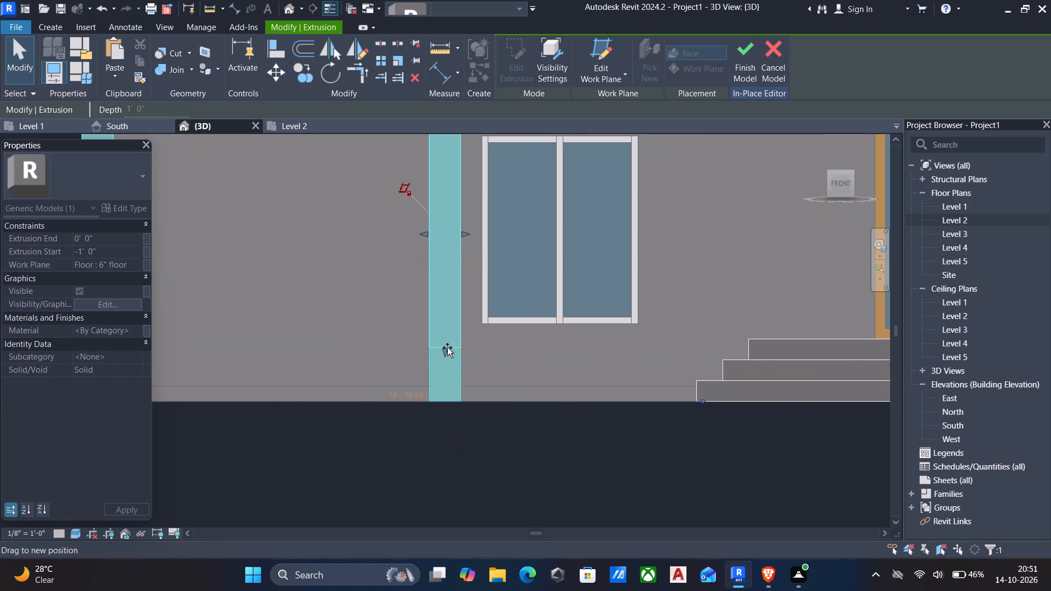
pyautogui.moveTo(447, 347); pyautogui.dragTo(446, 345)
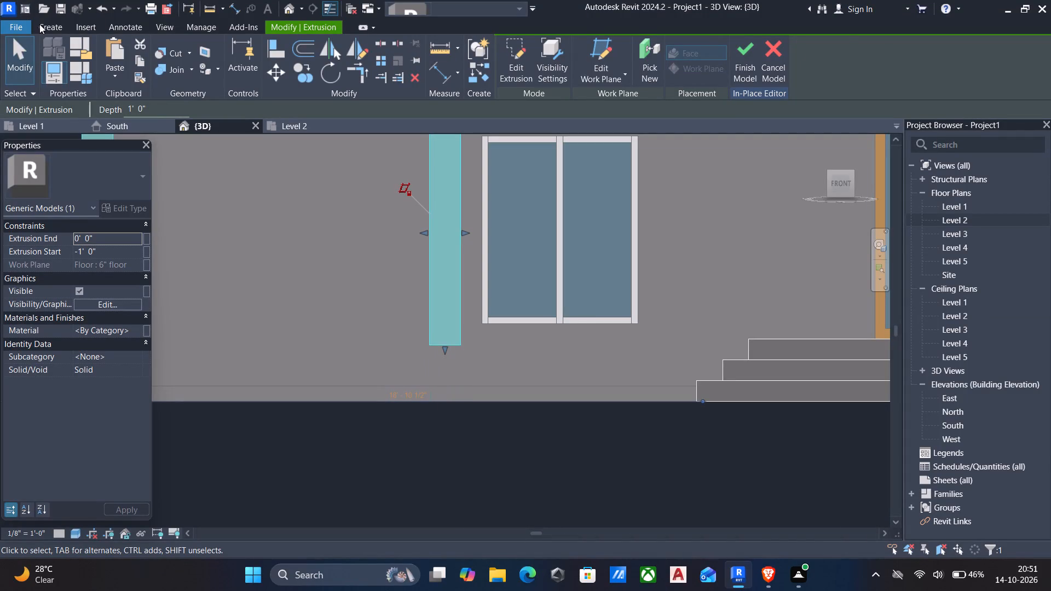
# Start a new extrusion using the bottom face of the shortened middle column as the work plane.
pyautogui.click(39, 24)
pyautogui.click(112, 53)
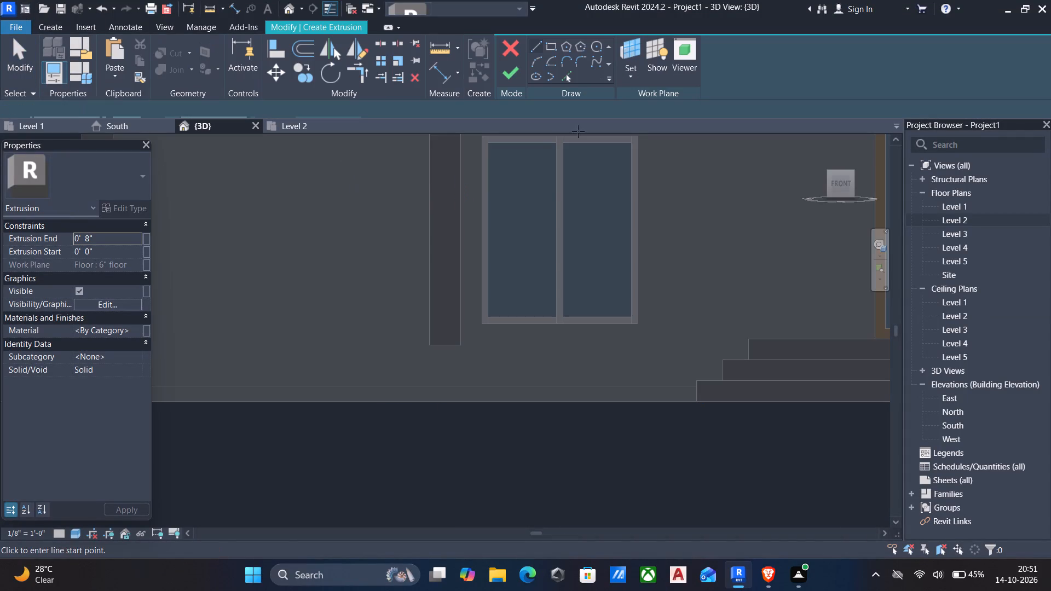
pyautogui.click(631, 74)
pyautogui.click(654, 131)
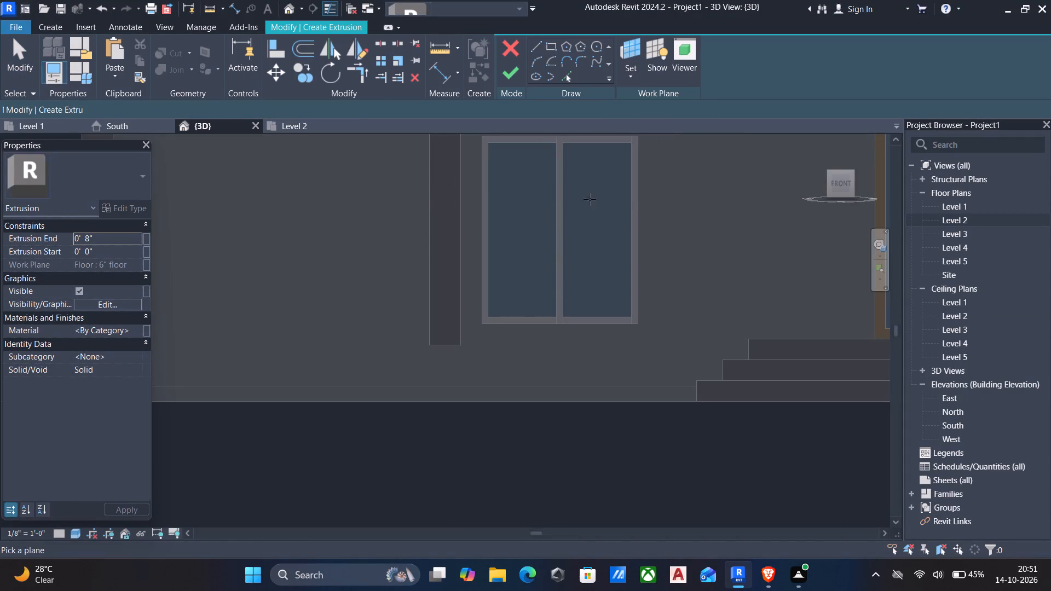
pyautogui.scroll(-1, 546, 268)
pyautogui.keyDown('shift'); pyautogui.moveTo(526, 311); pyautogui.dragTo(546, 198, button='middle'); pyautogui.keyUp('shift')
pyautogui.scroll(5, 480, 346)
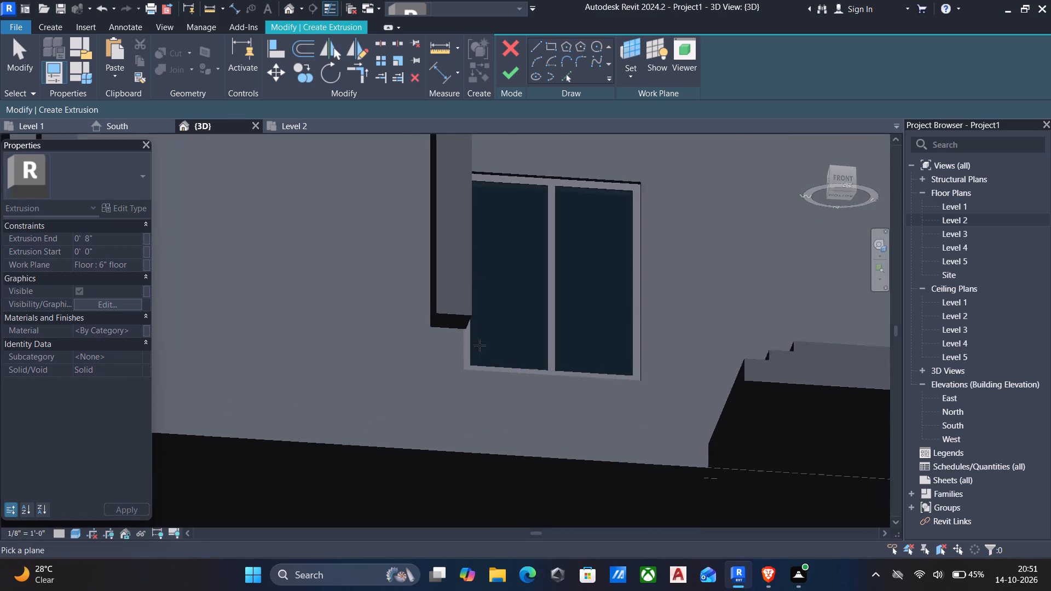
pyautogui.click(435, 299)
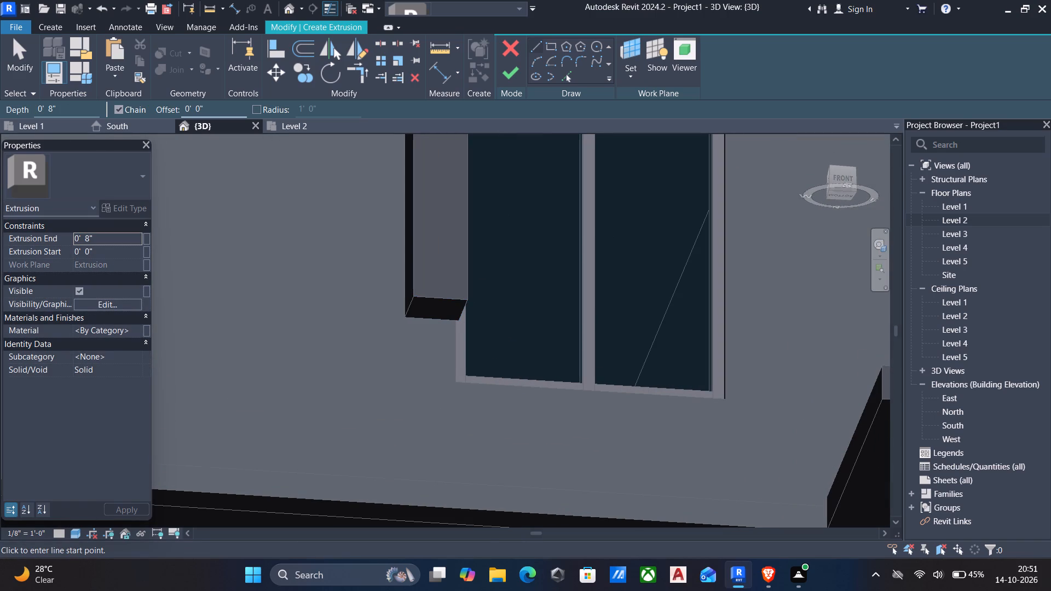
# Sketch a rectangle offset 2" outward around the middle column's bottom face, 1'-4" on each side.
pyautogui.moveTo(215, 111); pyautogui.dragTo(68, 102)
pyautogui.press('2')
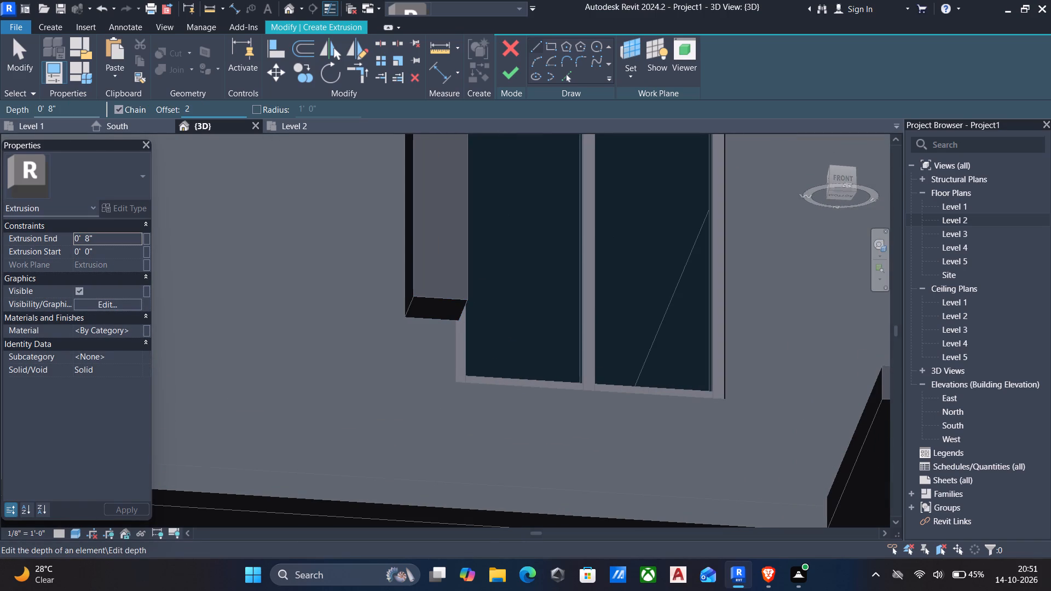
pyautogui.hotkey('shift', '"')
pyautogui.scroll(5, 450, 315)
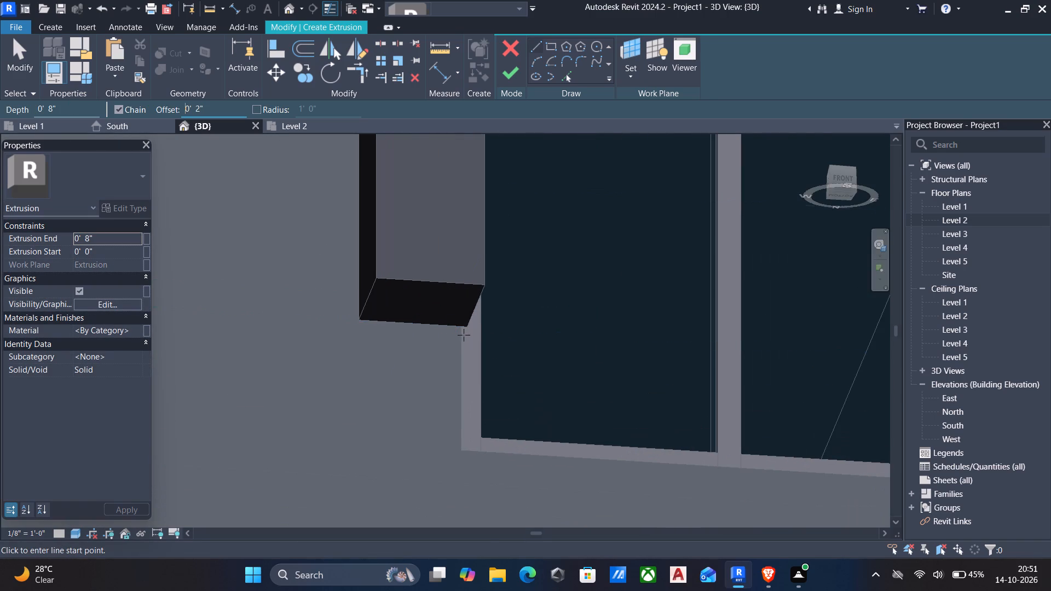
pyautogui.click(467, 329)
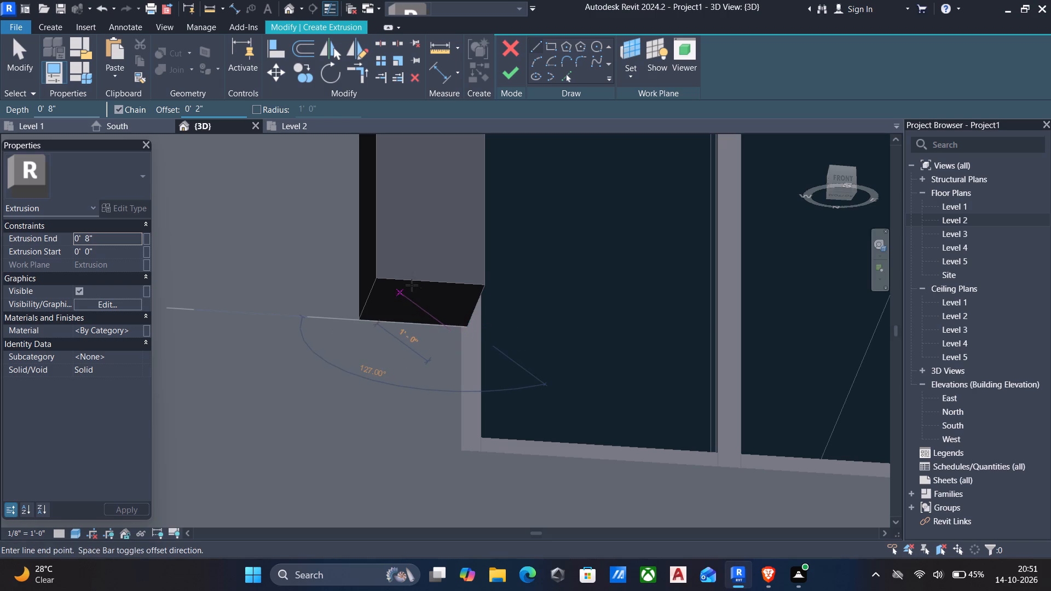
pyautogui.press('Escape')
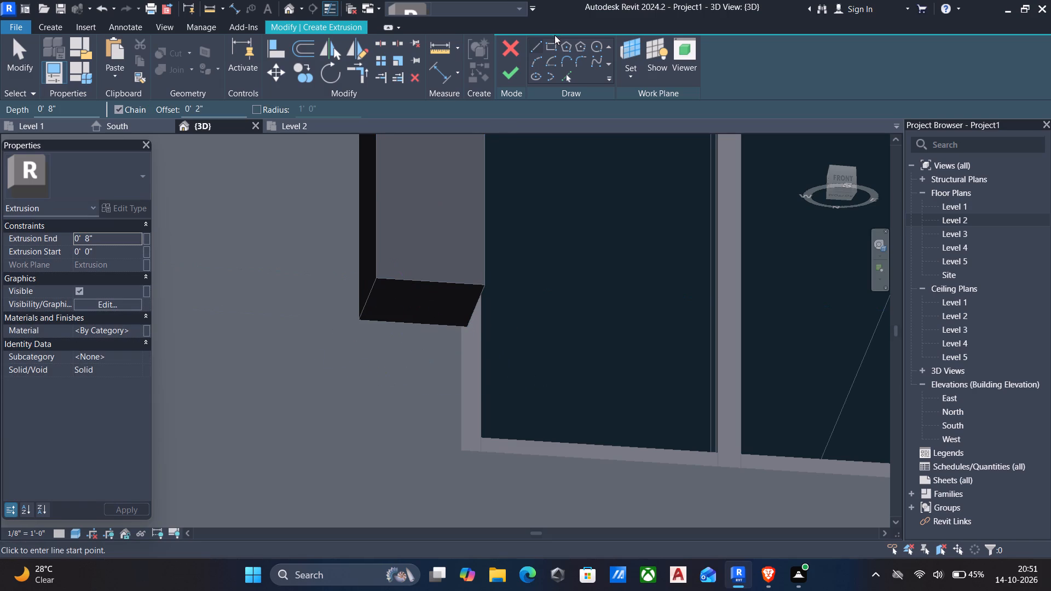
pyautogui.click(547, 43)
pyautogui.scroll(-1, 386, 285)
pyautogui.scroll(4, 386, 285)
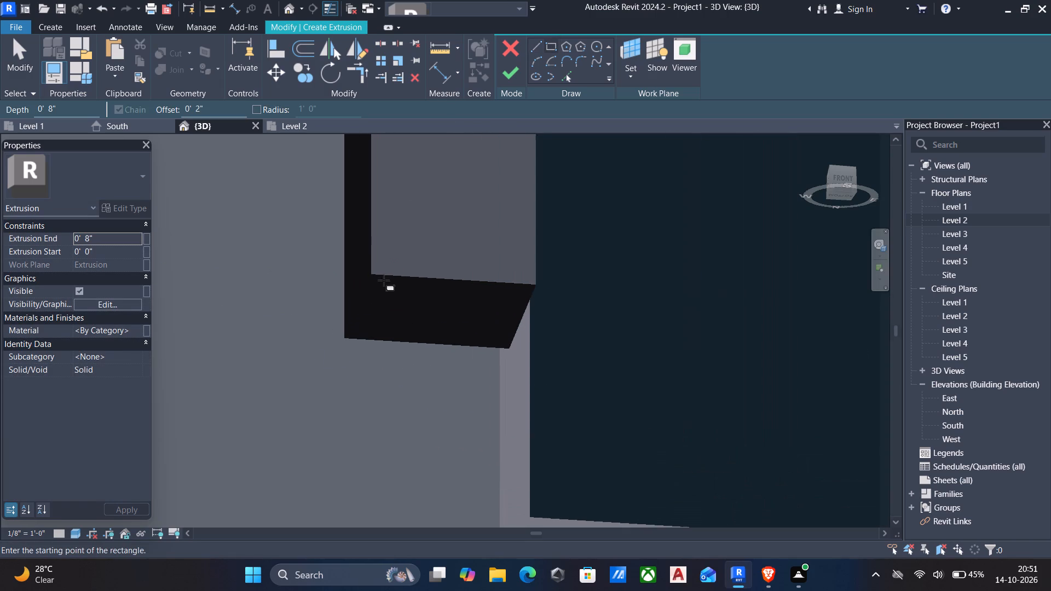
pyautogui.click(372, 276)
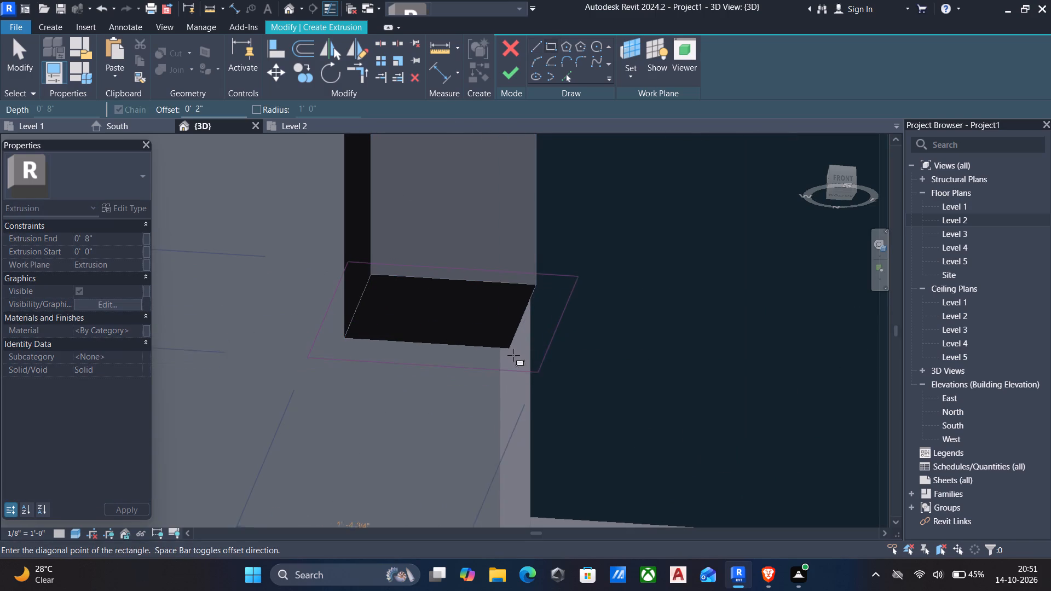
pyautogui.click(507, 351)
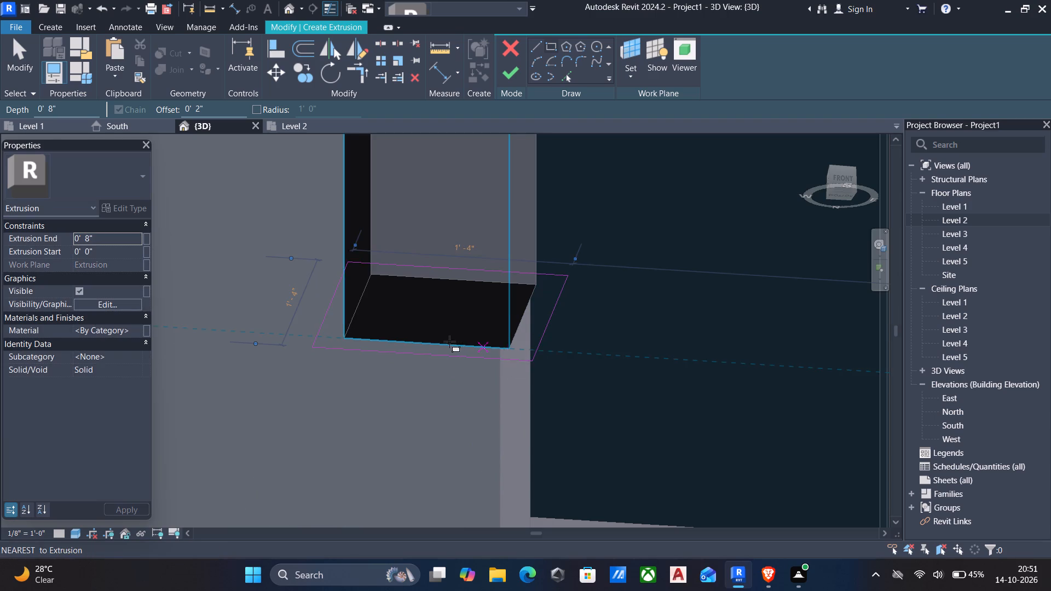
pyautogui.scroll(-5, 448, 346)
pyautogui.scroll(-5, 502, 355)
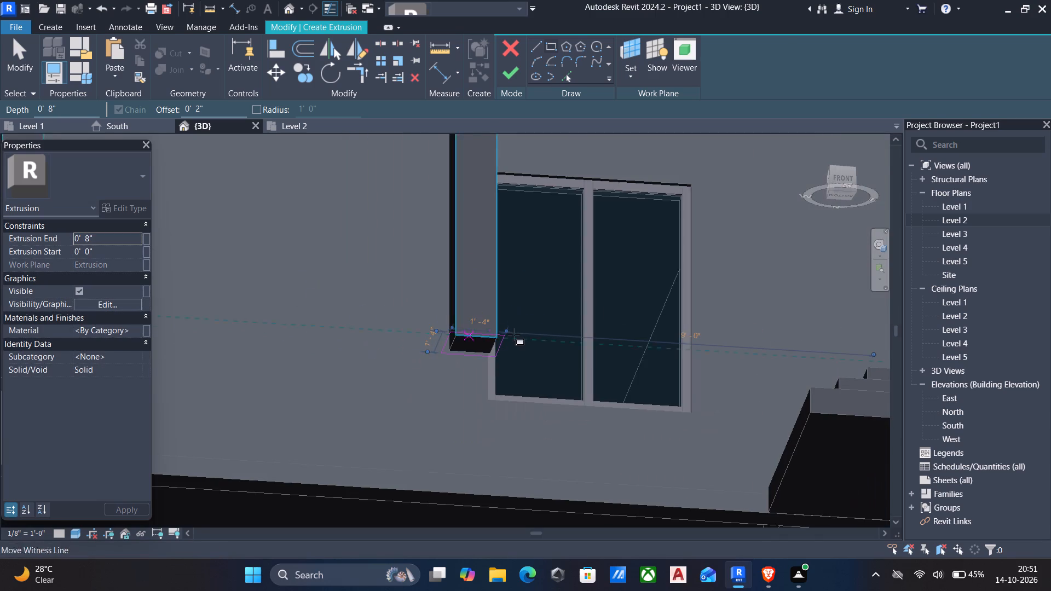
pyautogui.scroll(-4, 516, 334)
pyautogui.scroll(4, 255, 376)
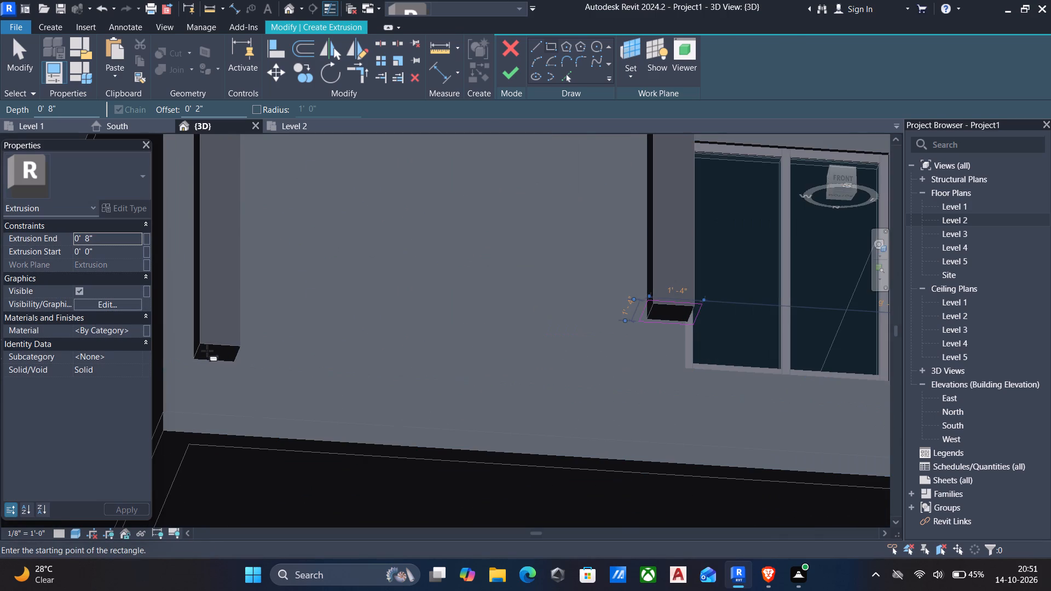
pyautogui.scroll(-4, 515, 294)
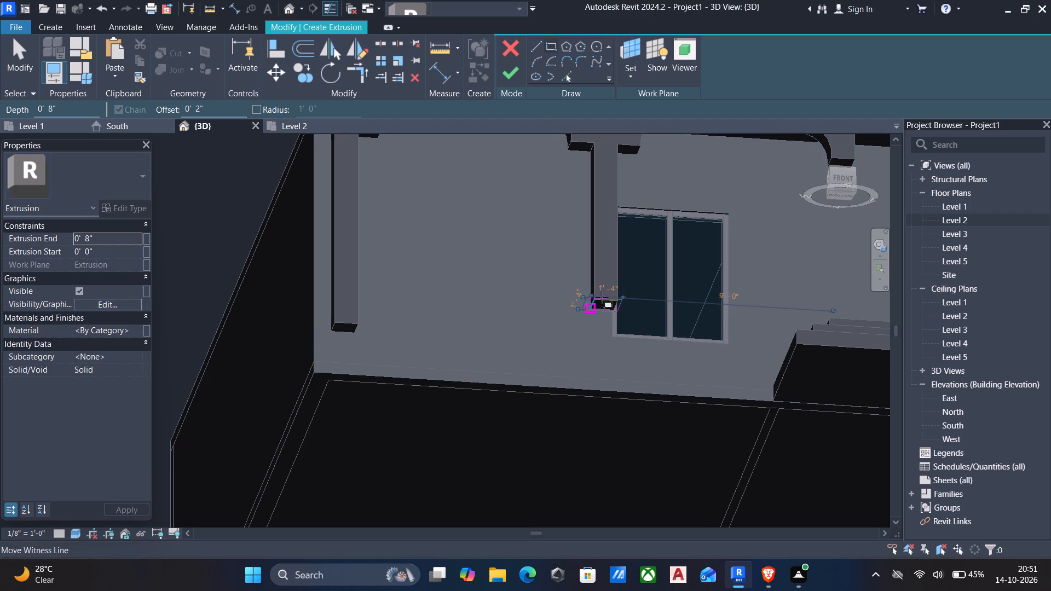
# Finish the middle column's base sketch as a solid extrusion 8" deep.
pyautogui.click(513, 74)
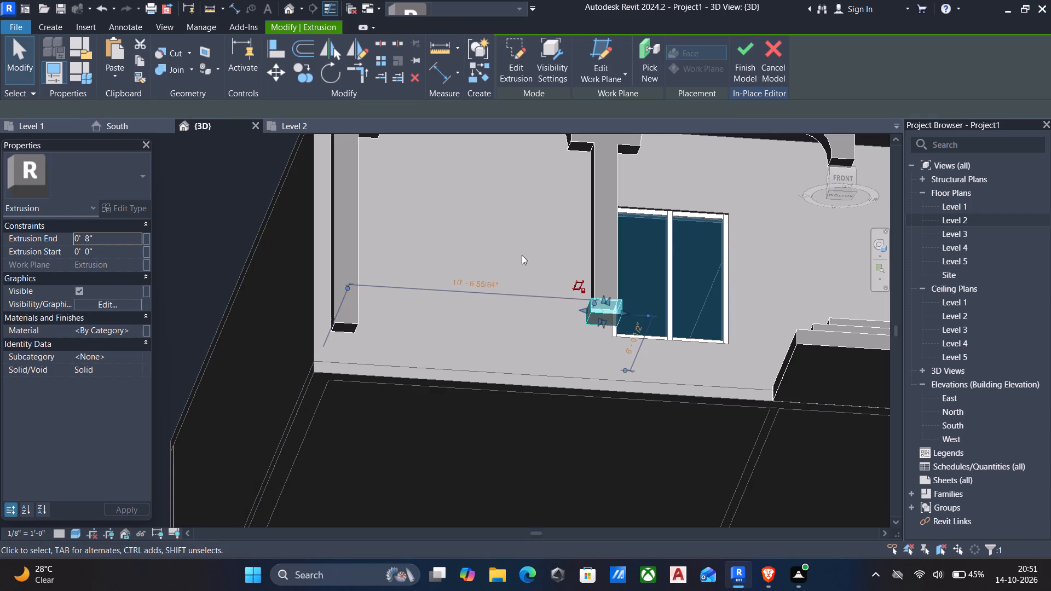
pyautogui.scroll(-2, 529, 334)
pyautogui.keyDown('shift'); pyautogui.moveTo(521, 378); pyautogui.dragTo(515, 453, button='middle'); pyautogui.keyUp('shift')
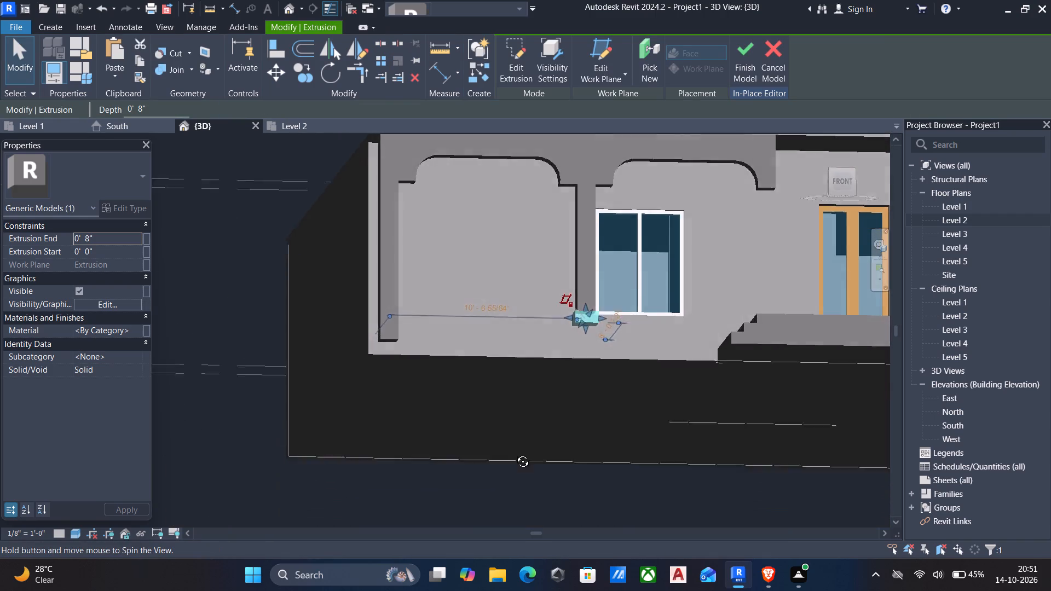
pyautogui.keyDown('shift'); pyautogui.moveTo(515, 453); pyautogui.dragTo(486, 525, button='middle'); pyautogui.keyUp('shift')
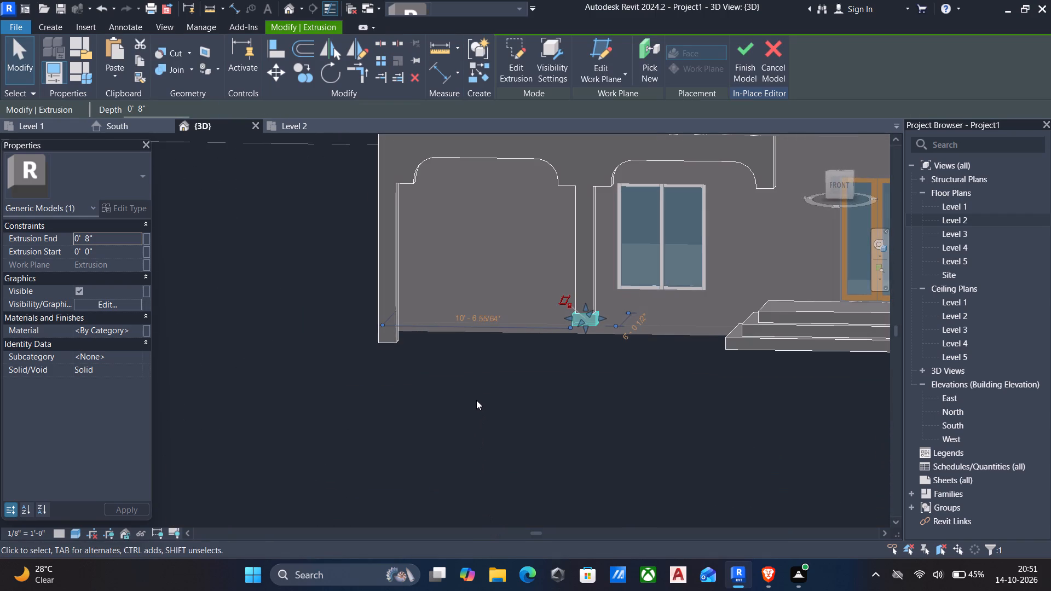
pyautogui.press('Escape')
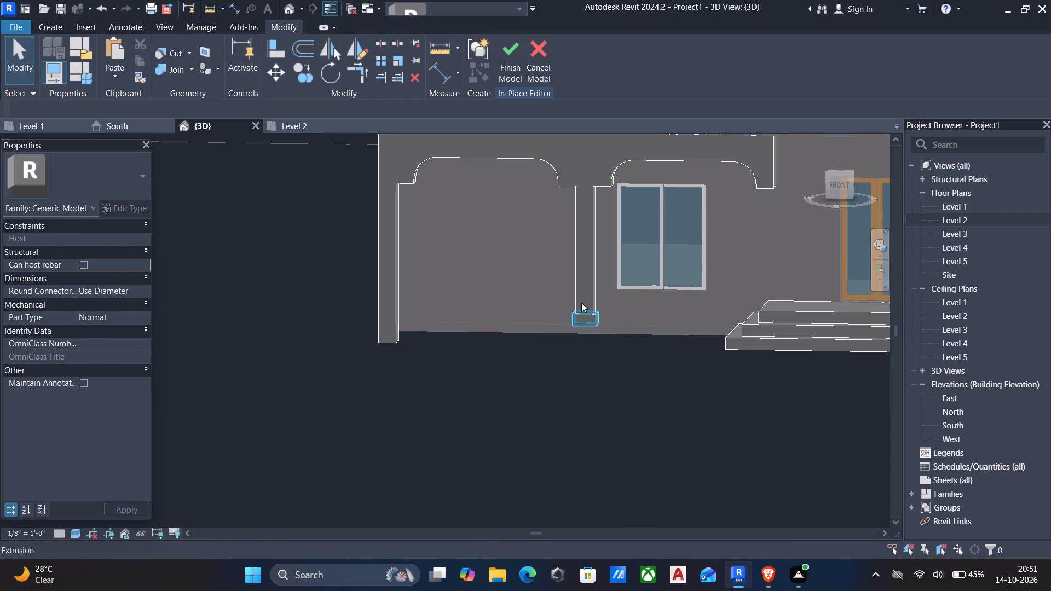
# Shorten the frame's outer column at the building corner, raising its bottom end level with the middle column's bottom.
pyautogui.click(837, 187)
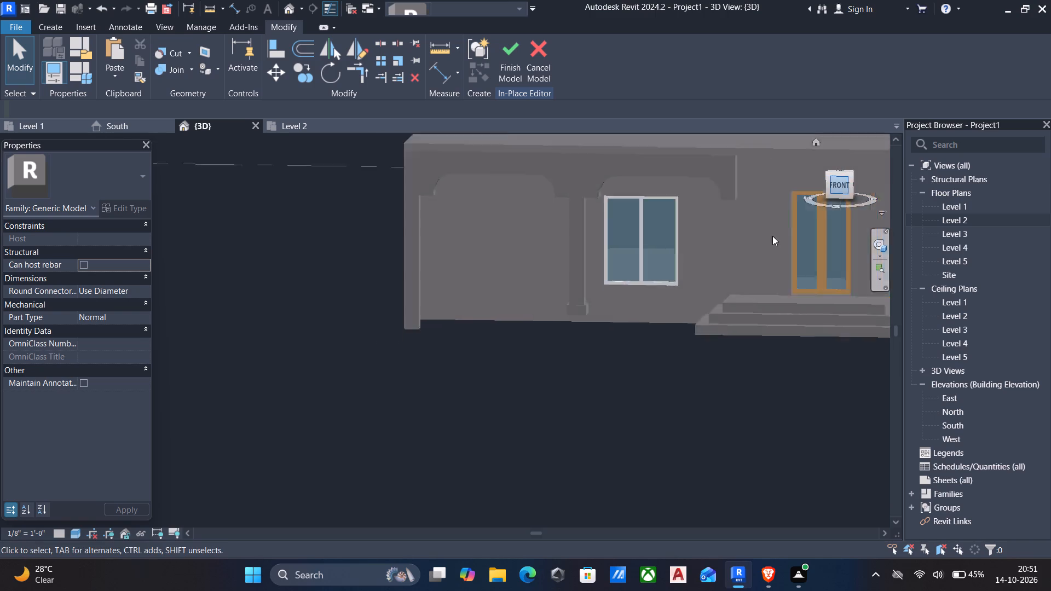
pyautogui.scroll(7, 425, 334)
pyautogui.scroll(5, 379, 389)
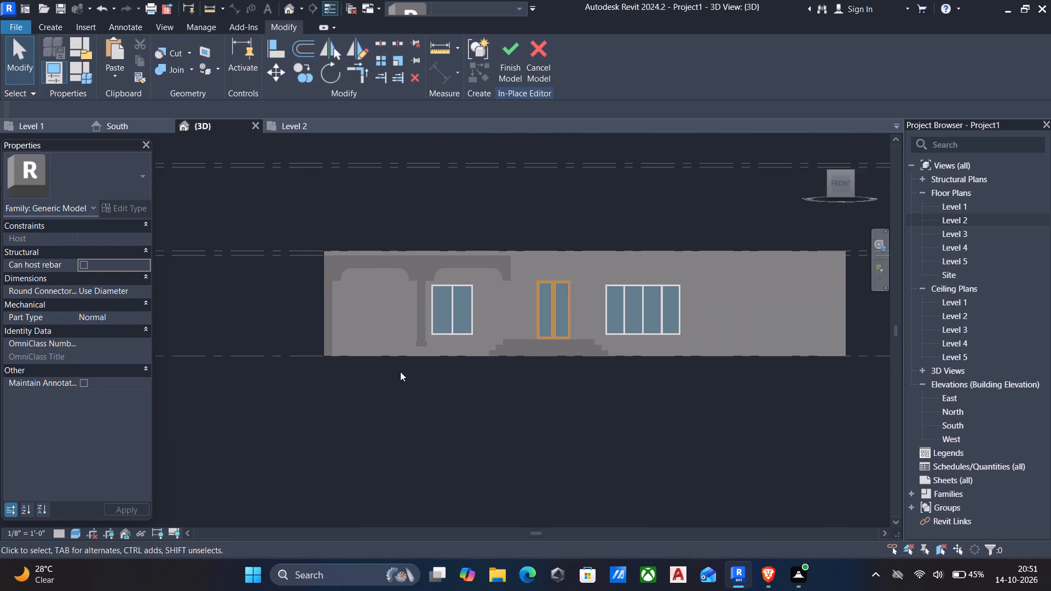
pyautogui.scroll(5, 425, 345)
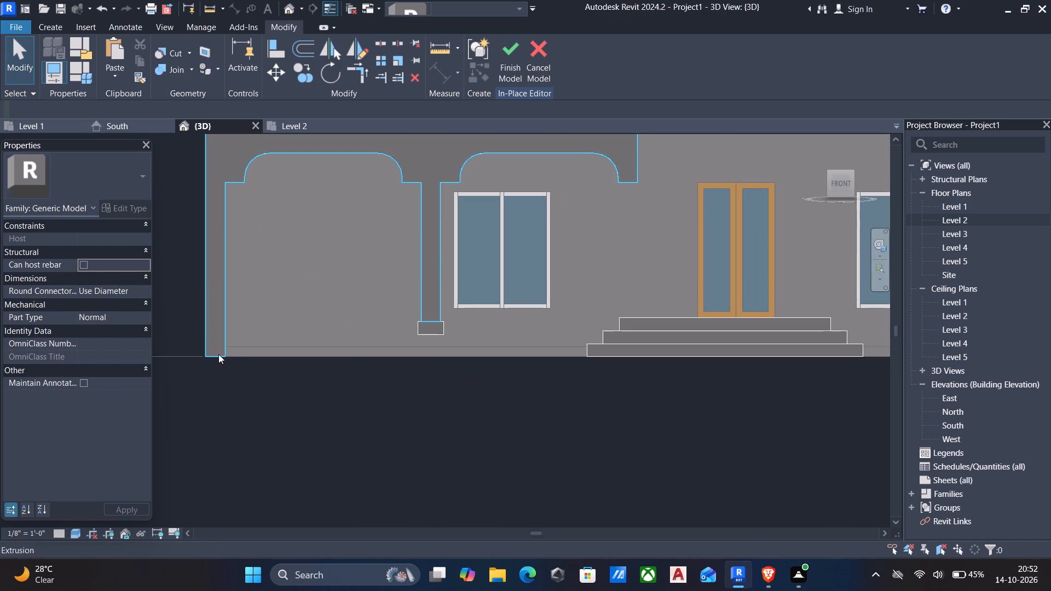
pyautogui.click(218, 354)
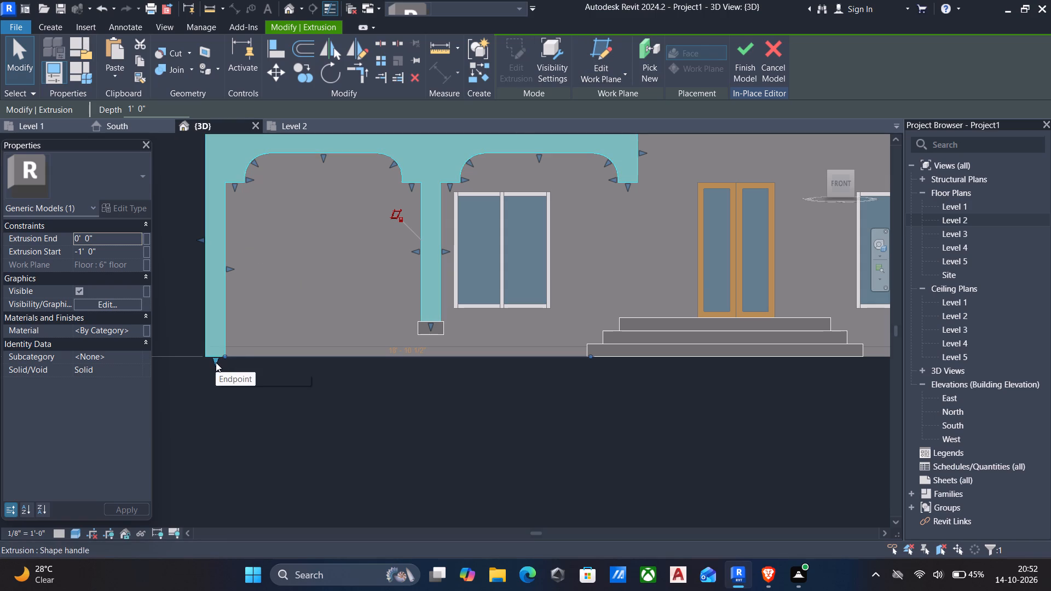
pyautogui.moveTo(216, 363); pyautogui.dragTo(215, 329)
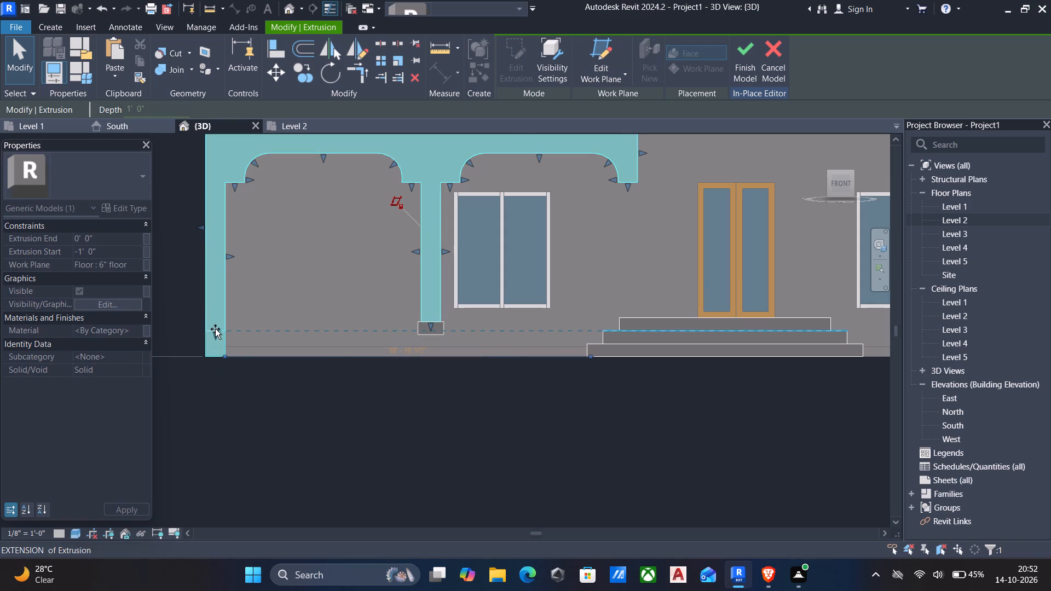
pyautogui.moveTo(215, 329); pyautogui.dragTo(215, 321)
pyautogui.scroll(6, 215, 321)
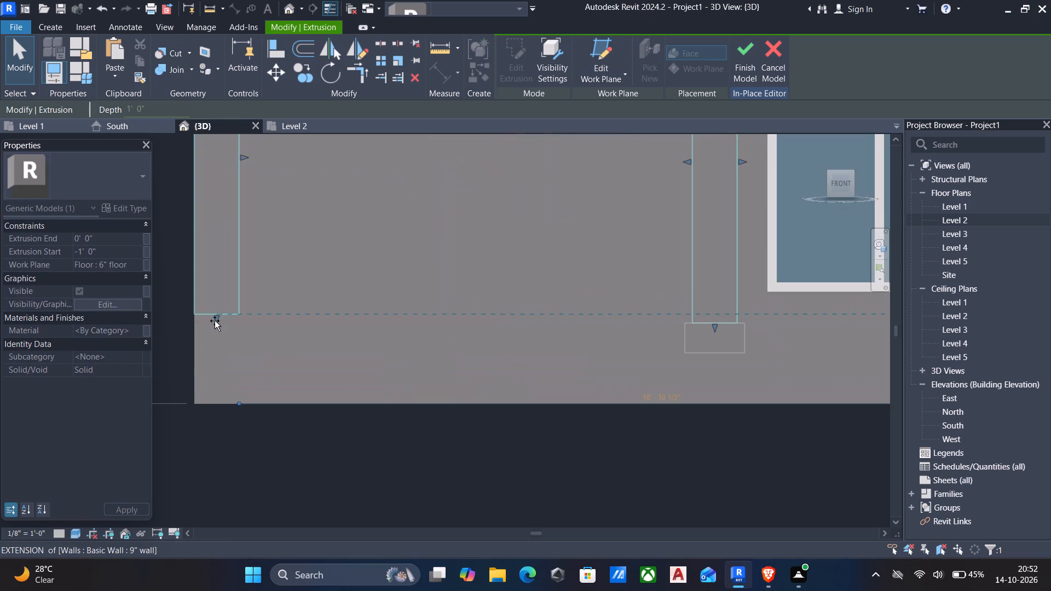
pyautogui.moveTo(215, 321); pyautogui.dragTo(214, 321)
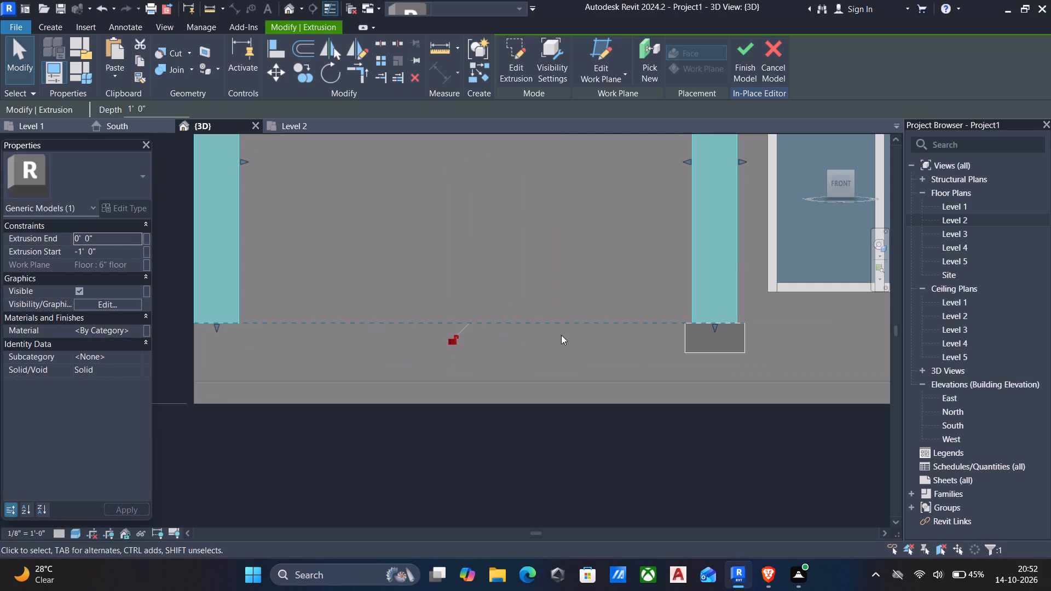
pyautogui.click(689, 343)
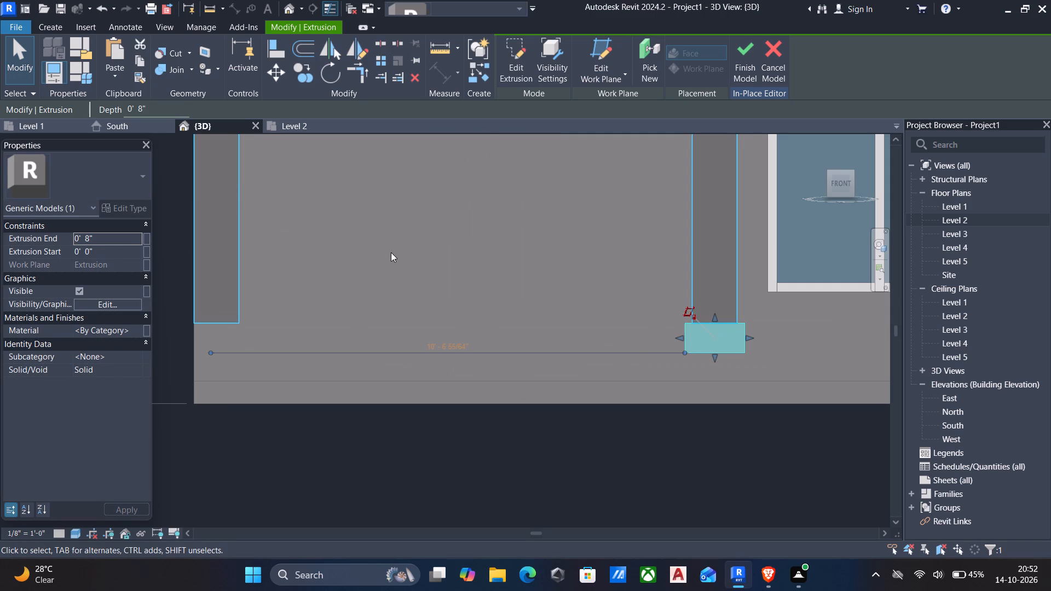
pyautogui.press('Escape')
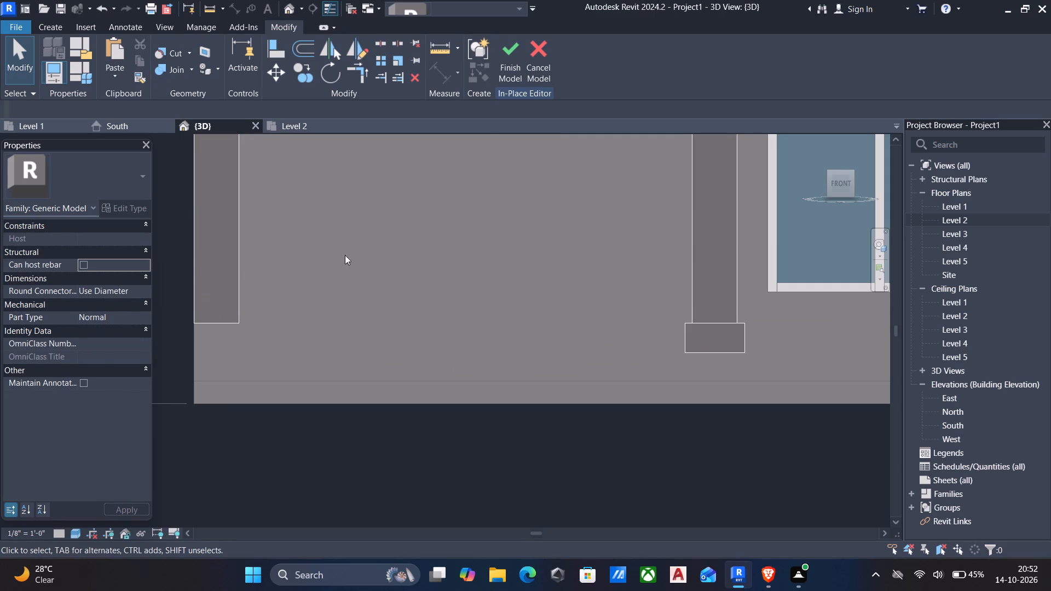
# Start a new extrusion using the bottom face of the shortened corner column as the work plane.
pyautogui.scroll(-4, 361, 268)
pyautogui.keyDown('shift'); pyautogui.moveTo(363, 287); pyautogui.dragTo(440, 314, button='middle'); pyautogui.keyUp('shift')
pyautogui.moveTo(494, 365); pyautogui.dragTo(429, 233, button='middle')
pyautogui.click(54, 25)
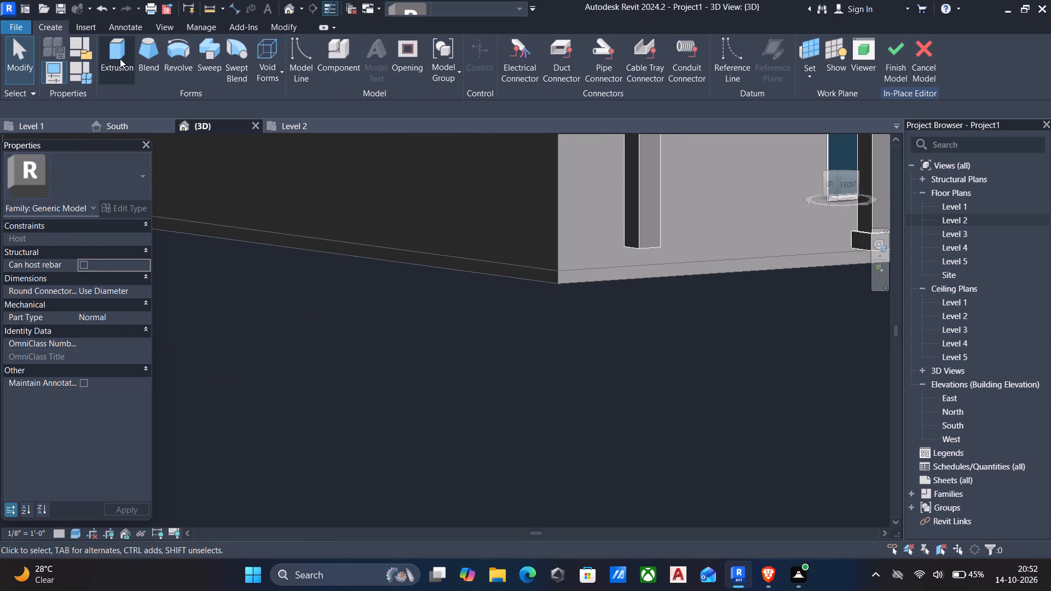
pyautogui.click(118, 59)
pyautogui.click(623, 78)
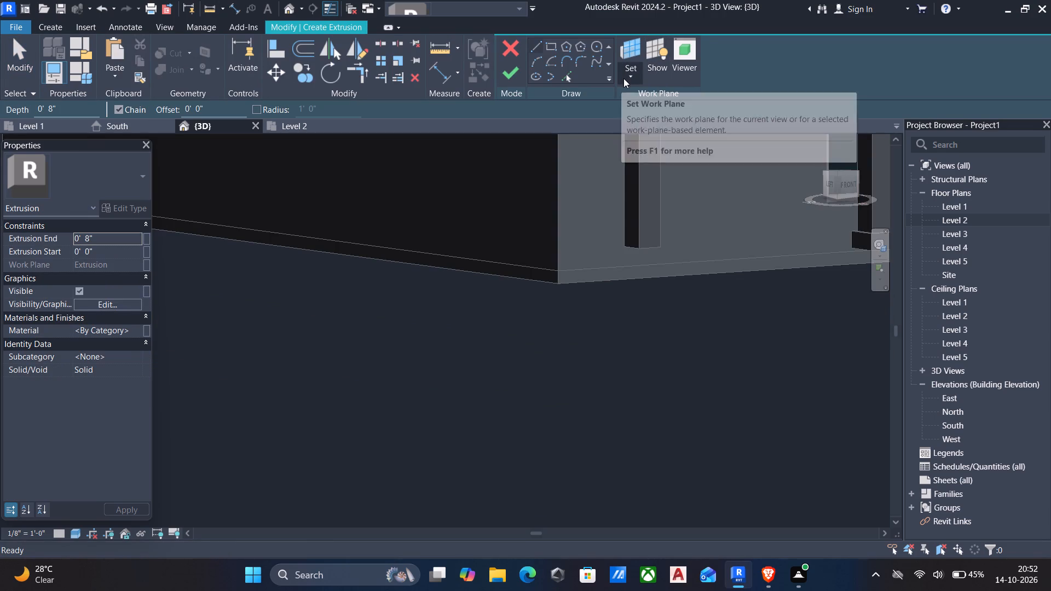
pyautogui.click(668, 131)
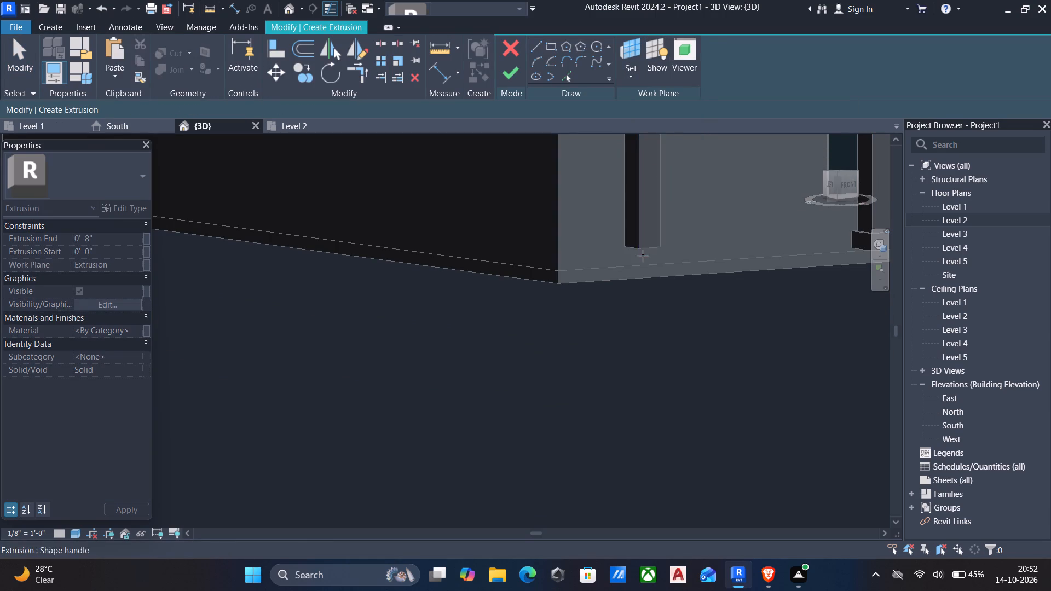
pyautogui.scroll(5, 632, 256)
pyautogui.click(636, 242)
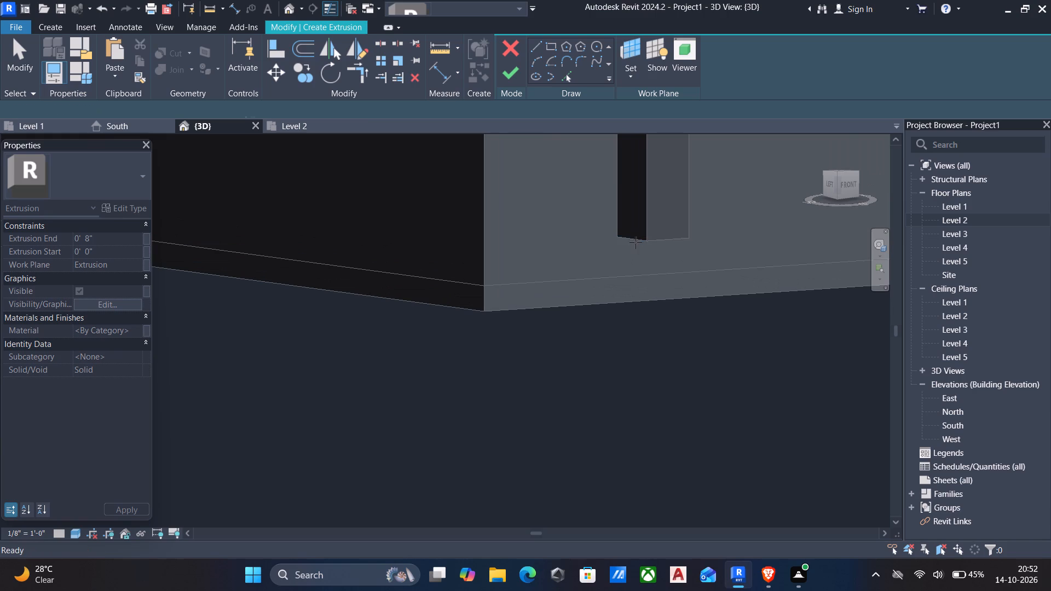
# Sketch a rectangle offset 2" outward around the corner column's bottom face, 1'-4" on each side.
pyautogui.click(547, 48)
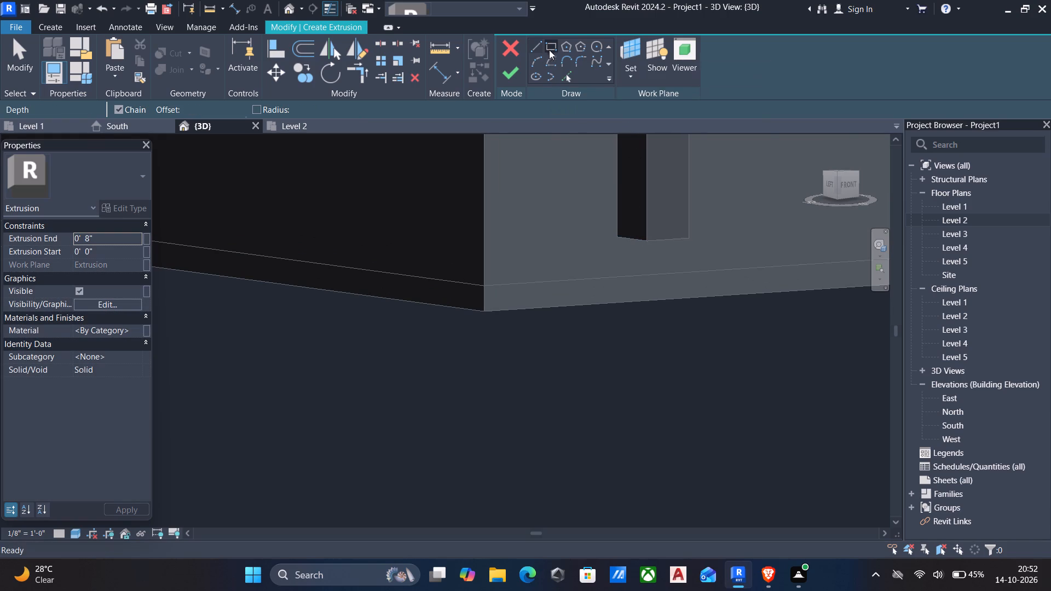
pyautogui.scroll(-4, 588, 220)
pyautogui.keyDown('shift'); pyautogui.middleClick(636, 368); pyautogui.keyUp('shift')
pyautogui.keyDown('shift'); pyautogui.moveTo(633, 351); pyautogui.dragTo(630, 311, button='middle'); pyautogui.keyUp('shift')
pyautogui.moveTo(626, 292); pyautogui.dragTo(597, 392, button='middle')
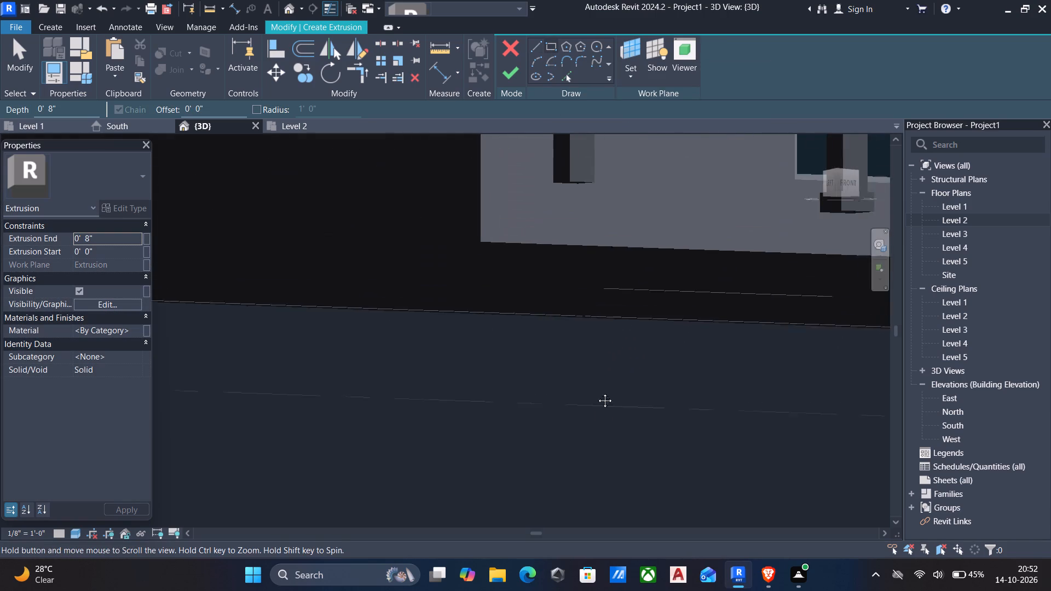
pyautogui.moveTo(597, 392); pyautogui.dragTo(590, 456, button='middle')
pyautogui.moveTo(527, 260); pyautogui.dragTo(536, 228, button='middle')
pyautogui.moveTo(542, 219); pyautogui.dragTo(483, 329, button='middle')
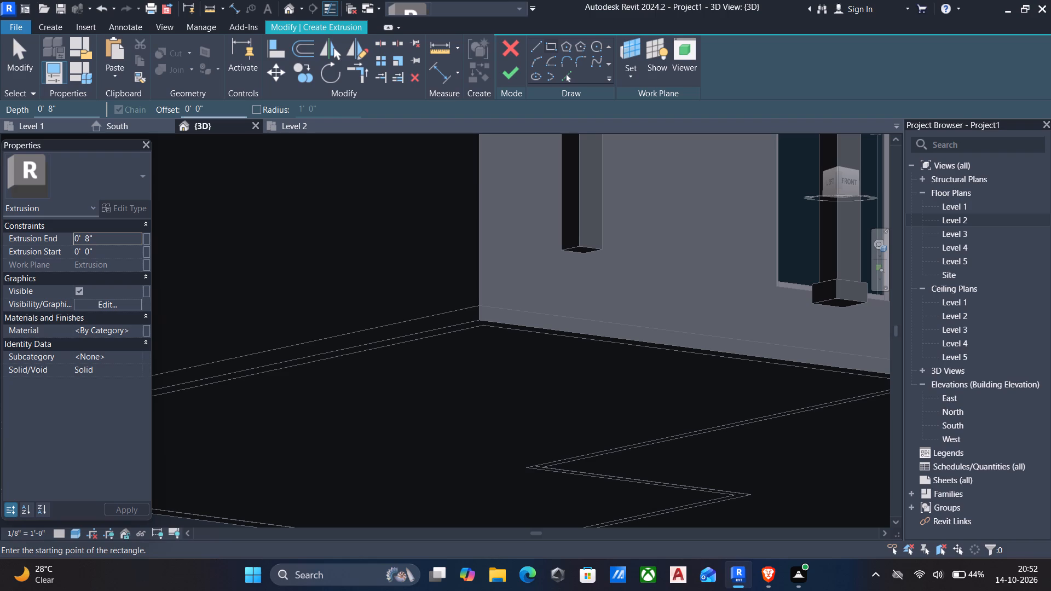
pyautogui.moveTo(242, 111); pyautogui.dragTo(134, 111)
pyautogui.write('2"')
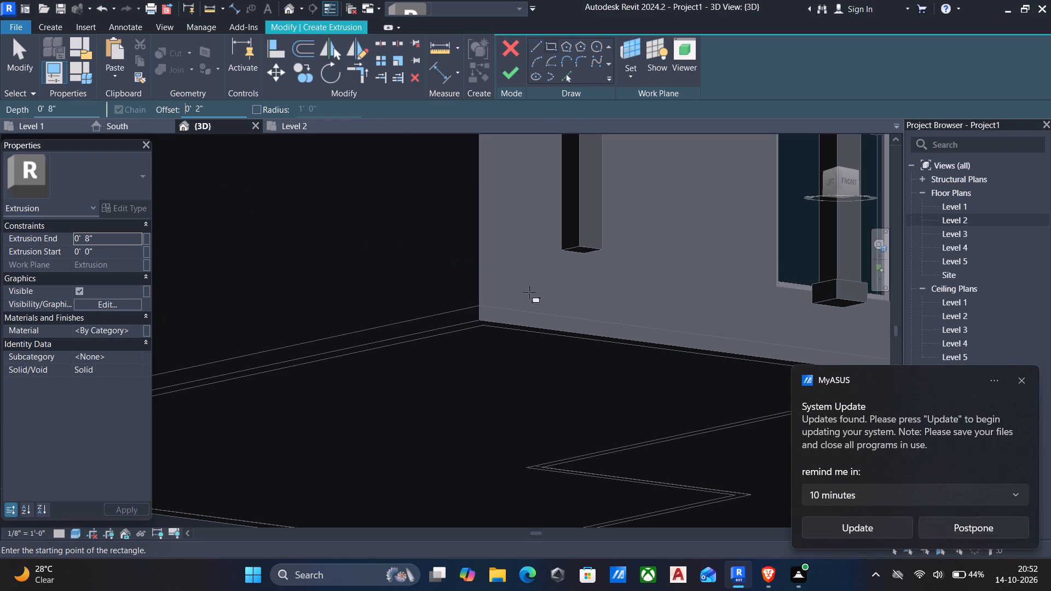
pyautogui.scroll(5, 609, 277)
pyautogui.scroll(3, 552, 213)
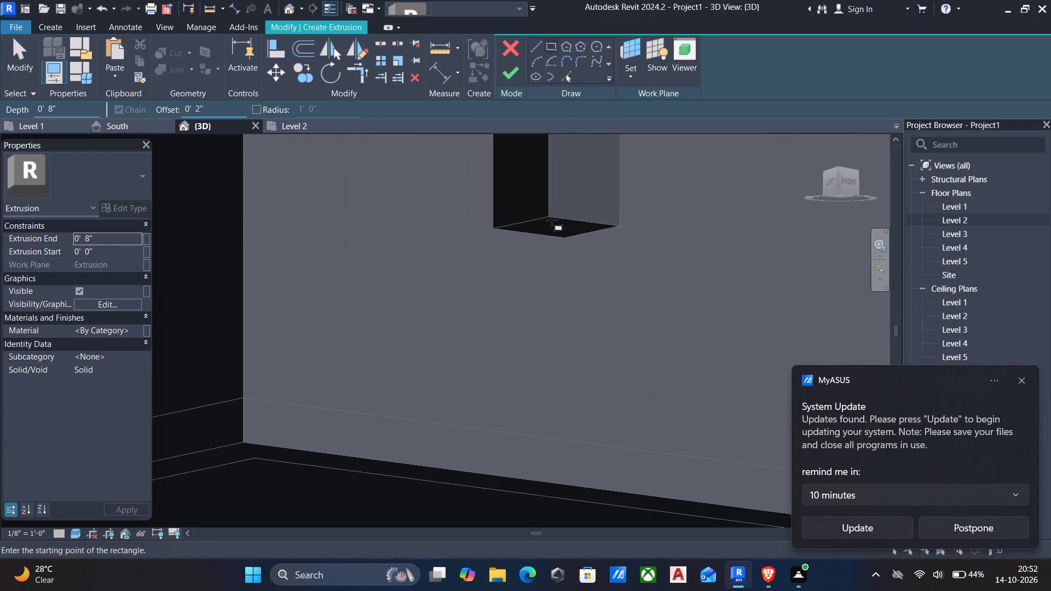
pyautogui.click(549, 217)
pyautogui.scroll(5, 561, 245)
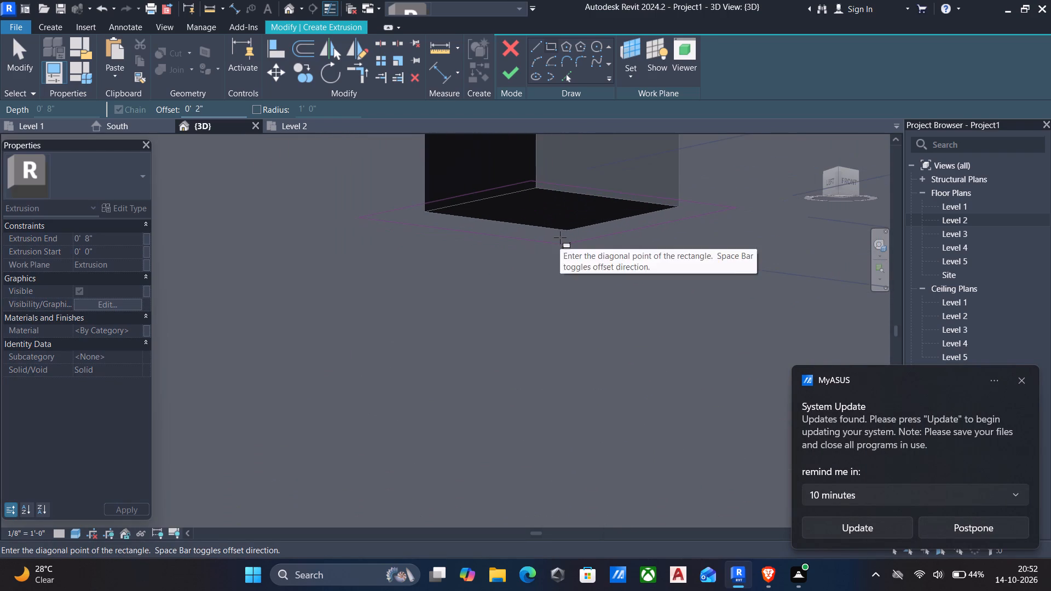
pyautogui.scroll(6, 565, 232)
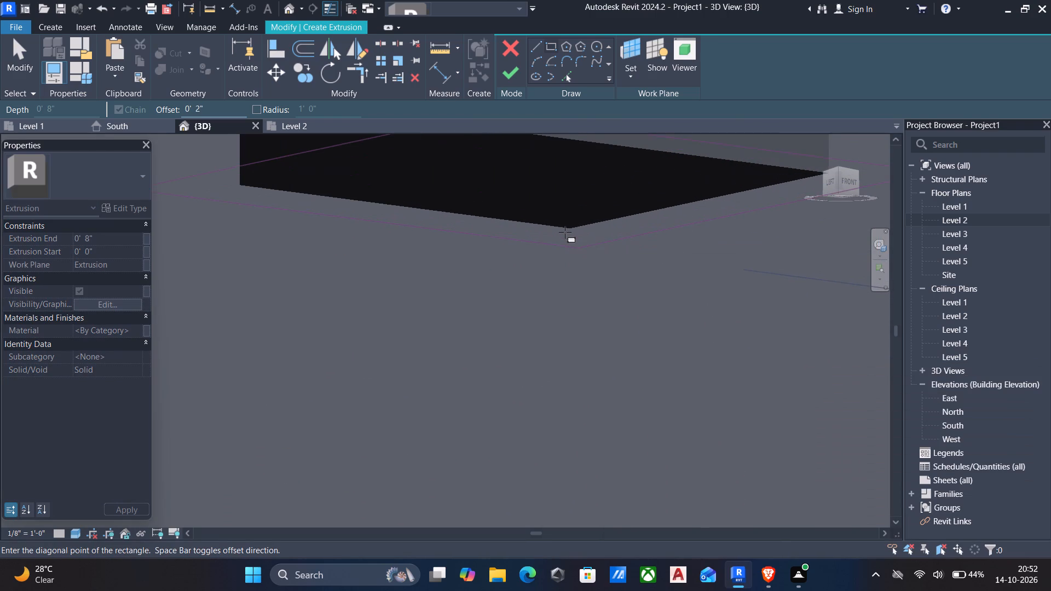
pyautogui.middleClick(565, 233)
pyautogui.scroll(-4, 561, 233)
pyautogui.moveTo(500, 294); pyautogui.dragTo(525, 323, button='middle')
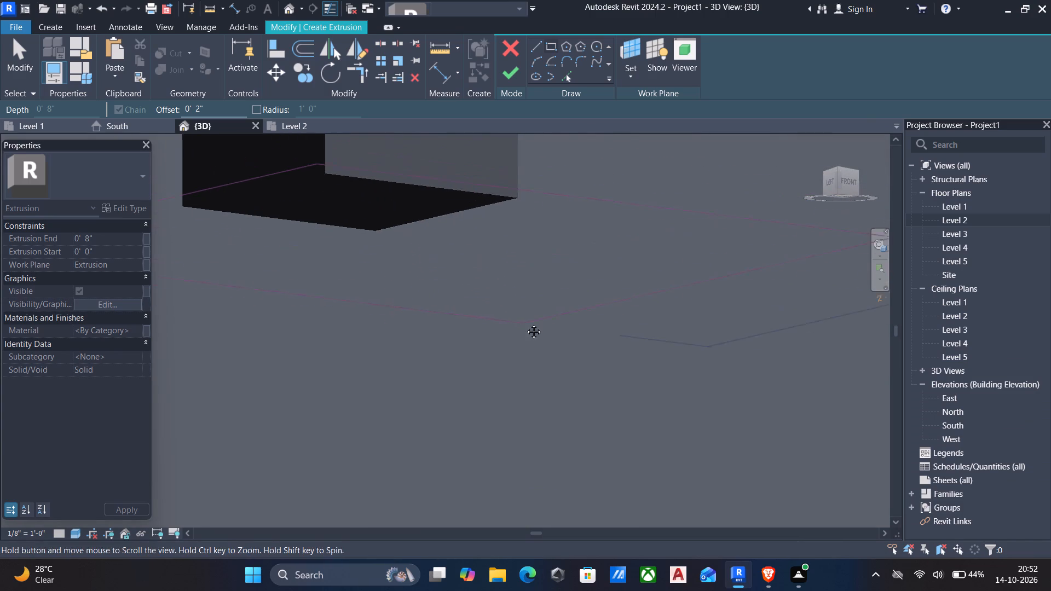
pyautogui.moveTo(525, 323); pyautogui.dragTo(545, 339, button='middle')
pyautogui.scroll(5, 412, 265)
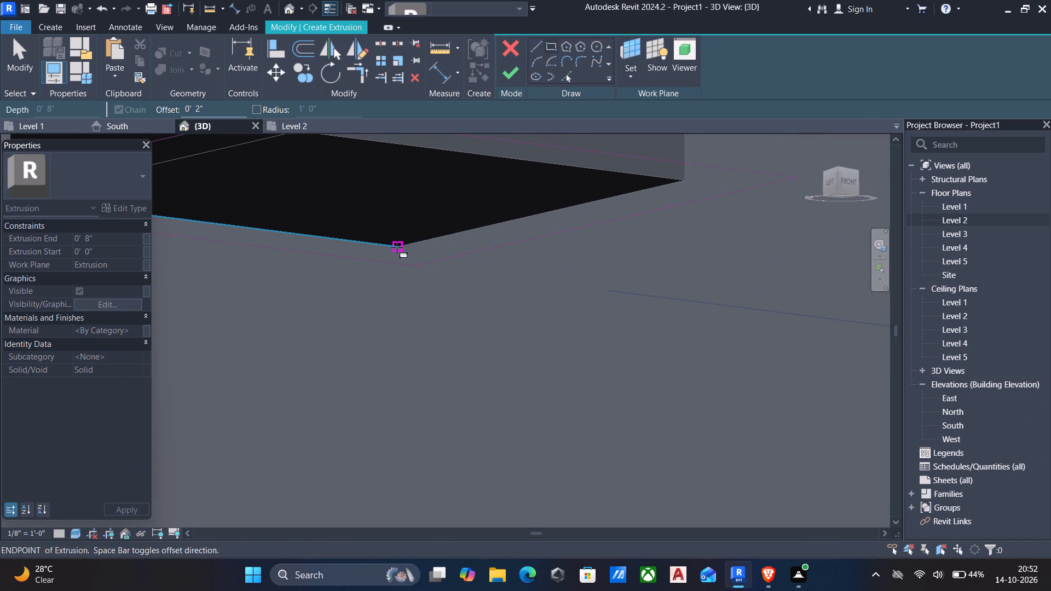
pyautogui.click(397, 247)
pyautogui.scroll(-6, 401, 257)
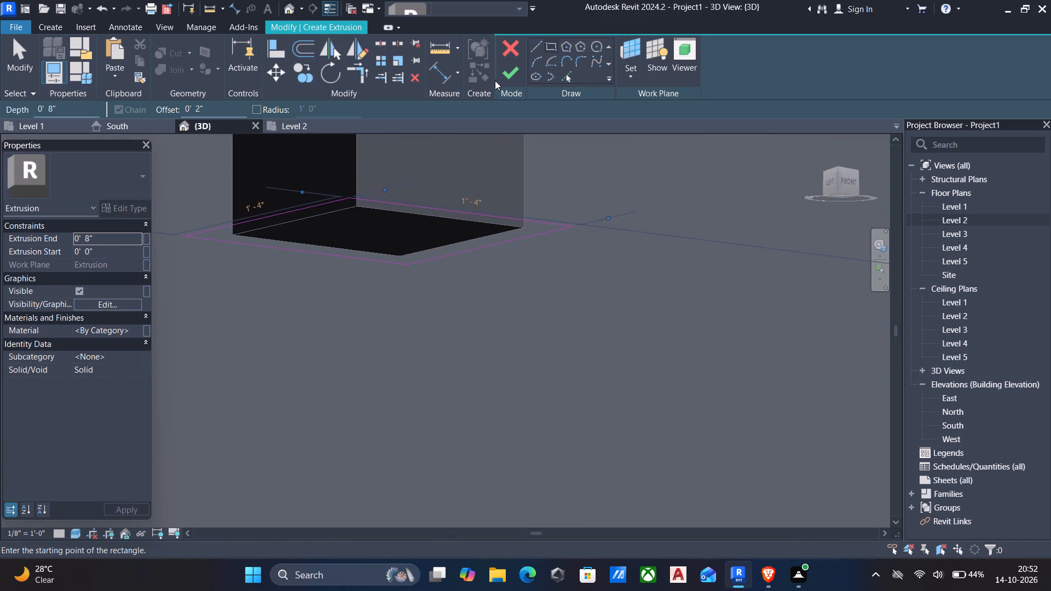
# Finish the corner column's base sketch as a solid extrusion 8" deep.
pyautogui.click(509, 74)
pyautogui.scroll(-6, 533, 210)
pyautogui.scroll(-3, 616, 289)
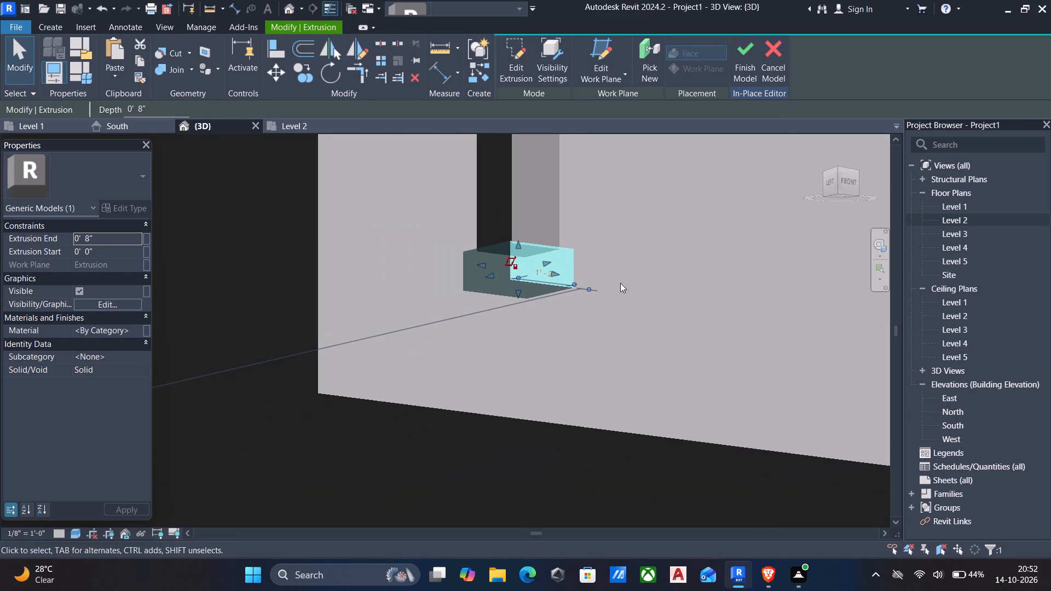
# Stretch the middle column's base down to the building's bottom level line, about 1' 9 5/8" deep.
pyautogui.click(852, 182)
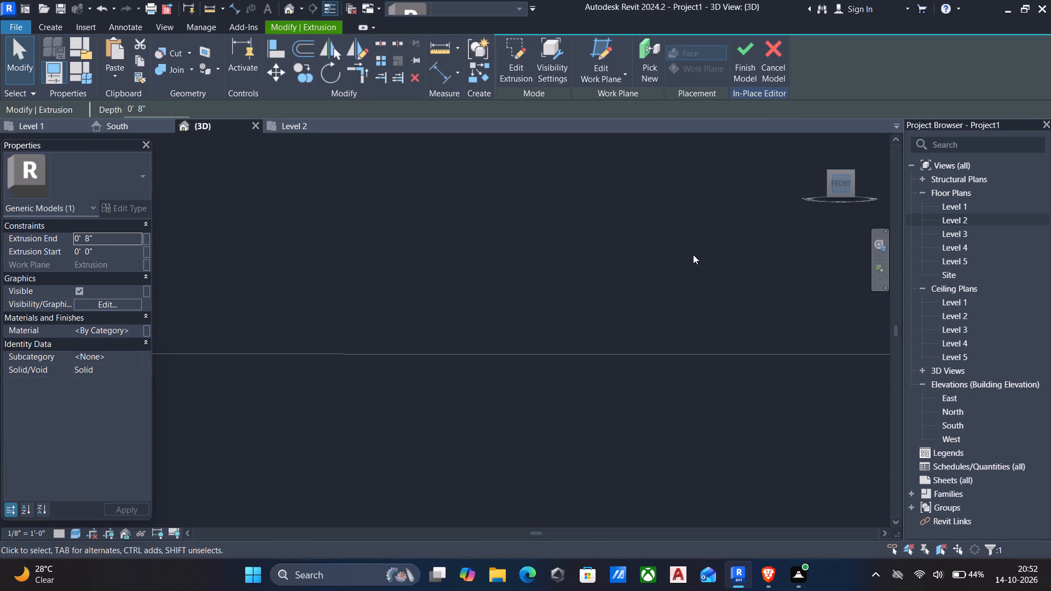
pyautogui.scroll(-12, 665, 274)
pyautogui.middleClick(700, 354)
pyautogui.moveTo(694, 359); pyautogui.dragTo(678, 370, button='middle')
pyautogui.scroll(-8, 518, 383)
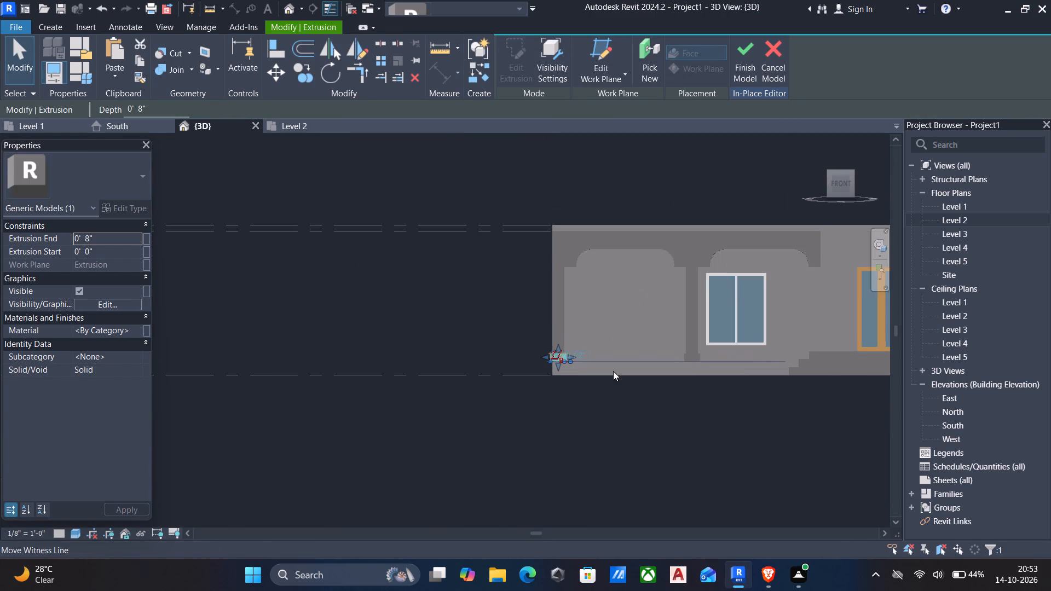
pyautogui.press('Escape')
pyautogui.click(690, 361)
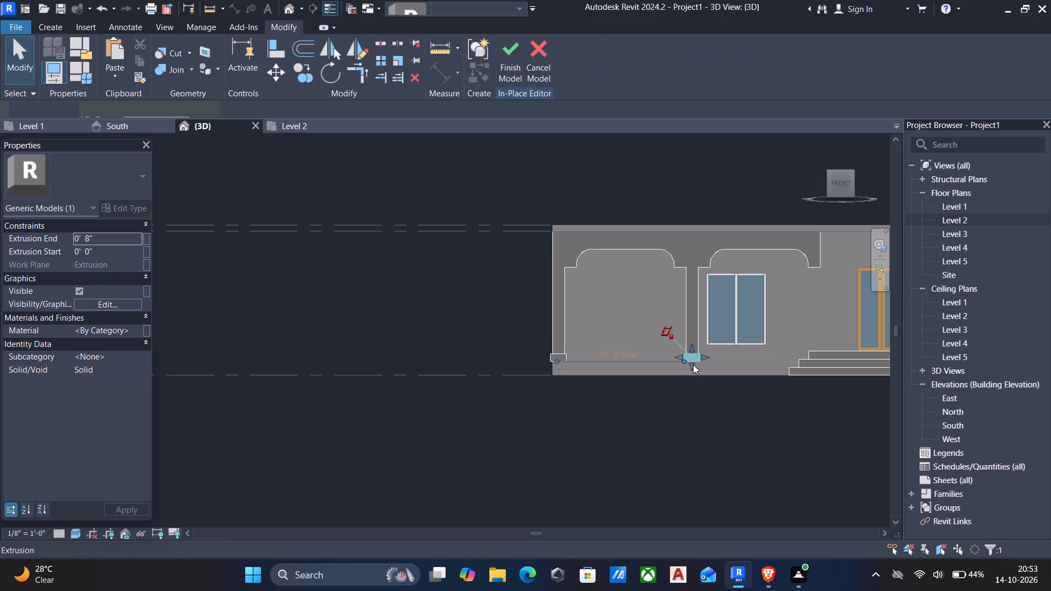
pyautogui.scroll(5, 698, 371)
pyautogui.moveTo(683, 356); pyautogui.dragTo(692, 384)
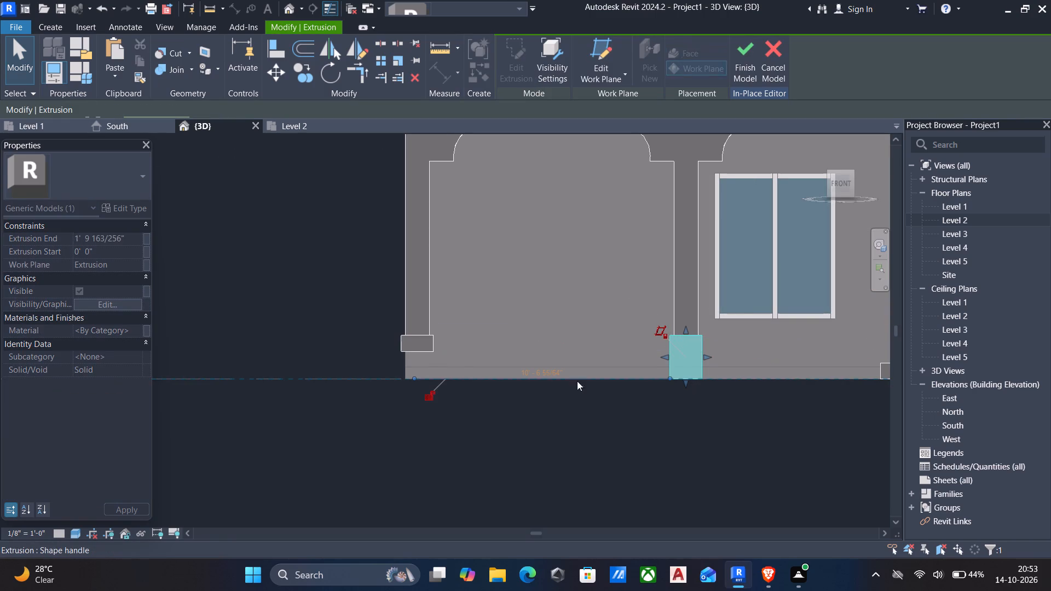
# Stretch the corner column's base down to the same bottom level line as the middle column's base.
pyautogui.click(414, 347)
pyautogui.moveTo(414, 353); pyautogui.dragTo(423, 380)
pyautogui.press('Escape')
pyautogui.scroll(-6, 510, 372)
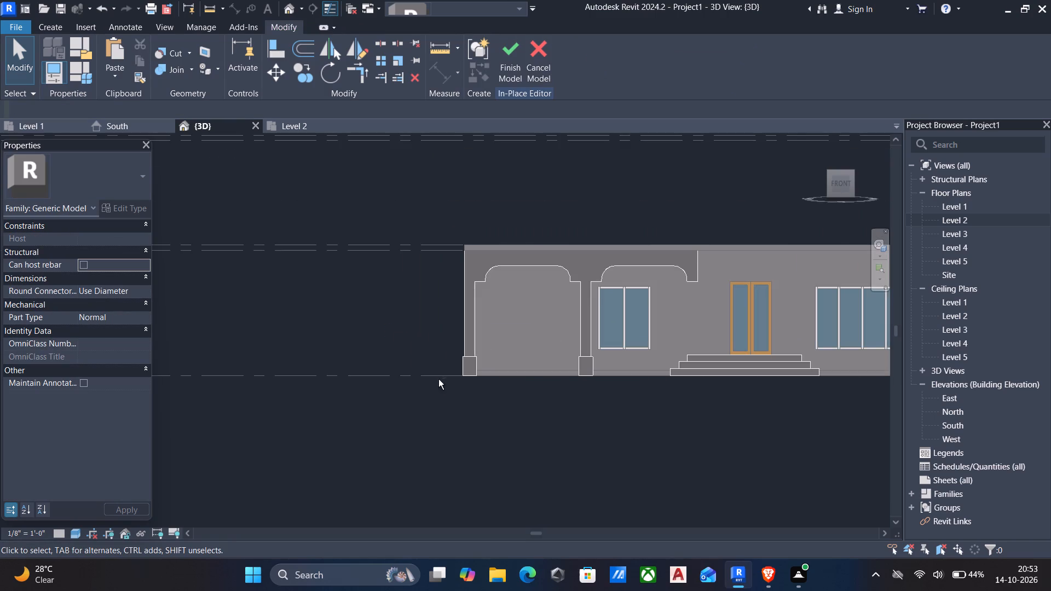
pyautogui.keyDown('shift'); pyautogui.moveTo(442, 416); pyautogui.dragTo(557, 460, button='middle'); pyautogui.keyUp('shift')
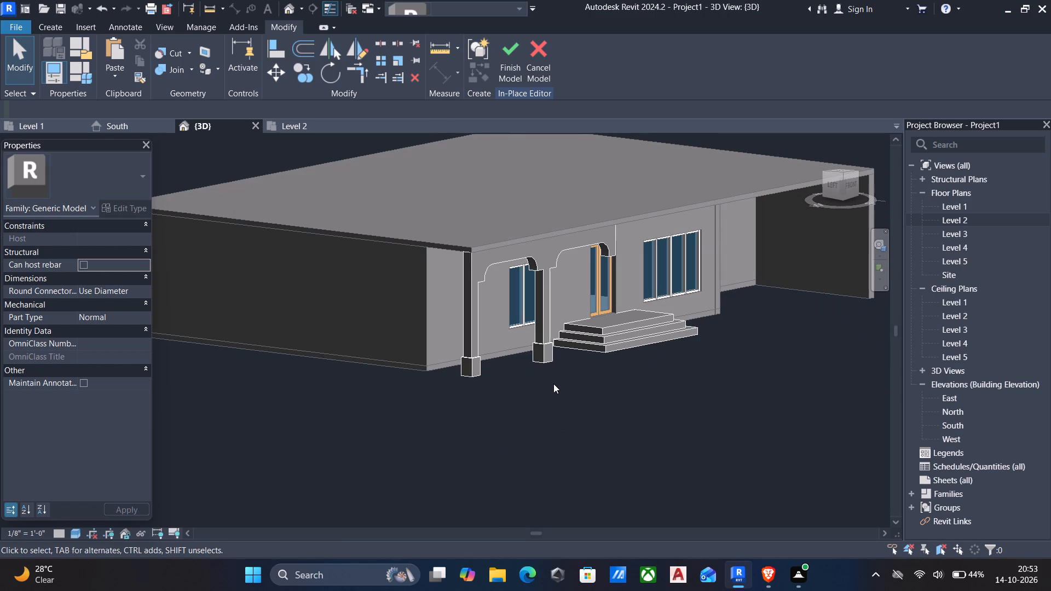
pyautogui.scroll(6, 553, 384)
pyautogui.scroll(5, 540, 291)
pyautogui.scroll(-5, 540, 291)
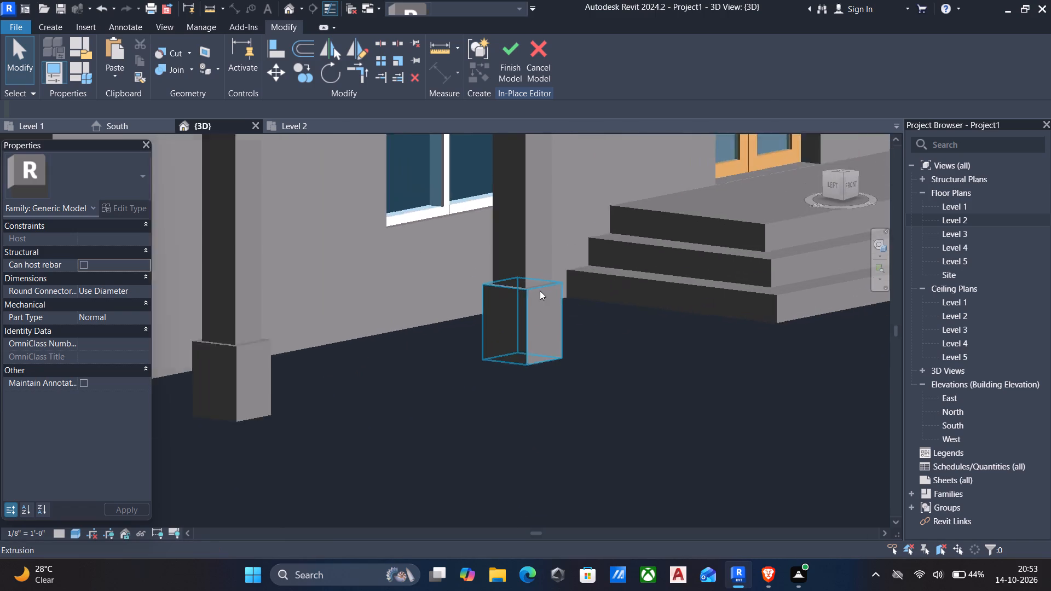
# Start a new extrusion with the left edge face of the 6" floor slab above the porch as its work plane.
pyautogui.scroll(-7, 540, 291)
pyautogui.keyDown('shift'); pyautogui.moveTo(551, 289); pyautogui.dragTo(445, 333, button='middle'); pyautogui.keyUp('shift')
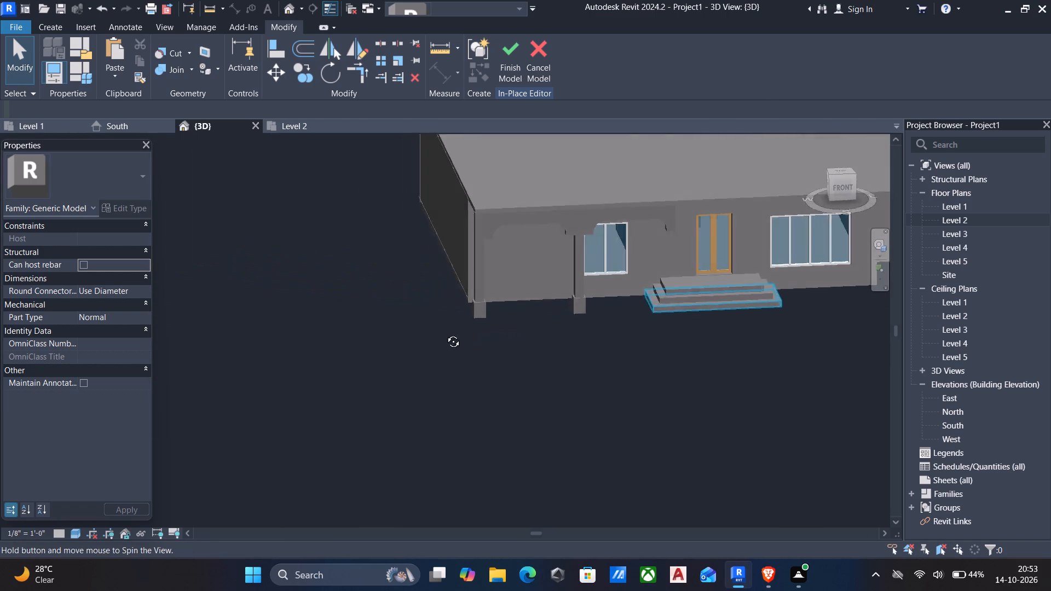
pyautogui.keyDown('shift'); pyautogui.moveTo(445, 333); pyautogui.dragTo(661, 293, button='middle'); pyautogui.keyUp('shift')
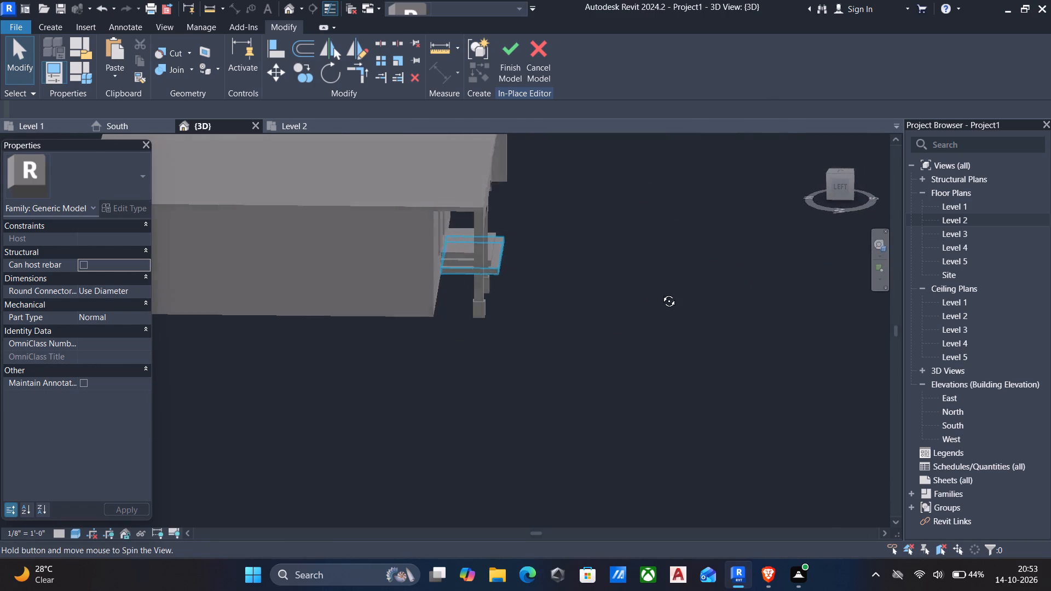
pyautogui.keyDown('shift'); pyautogui.moveTo(661, 293); pyautogui.dragTo(638, 305, button='middle'); pyautogui.keyUp('shift')
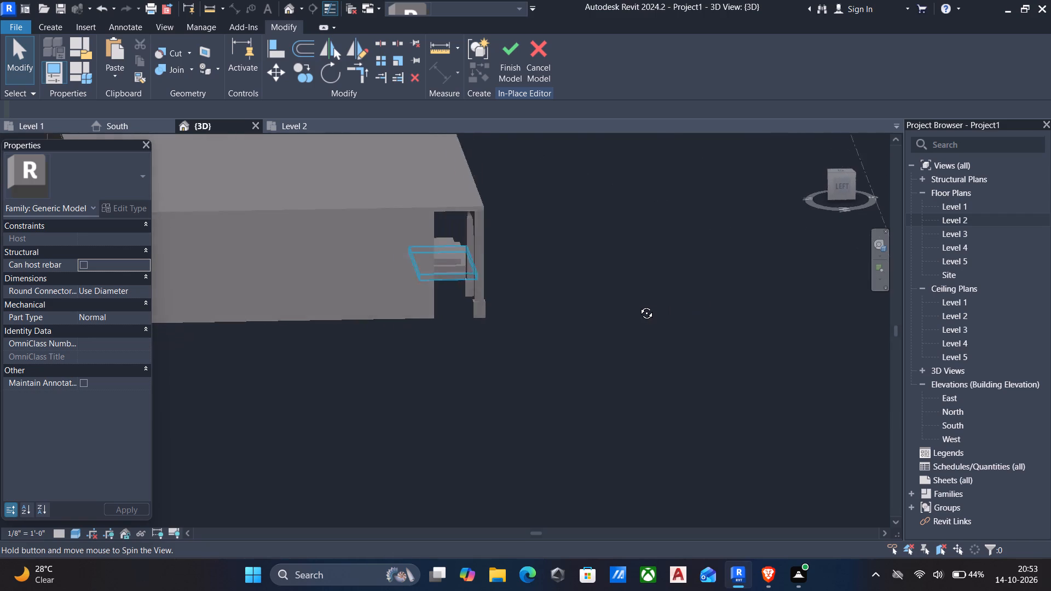
pyautogui.keyDown('shift'); pyautogui.moveTo(638, 305); pyautogui.dragTo(635, 273, button='middle'); pyautogui.keyUp('shift')
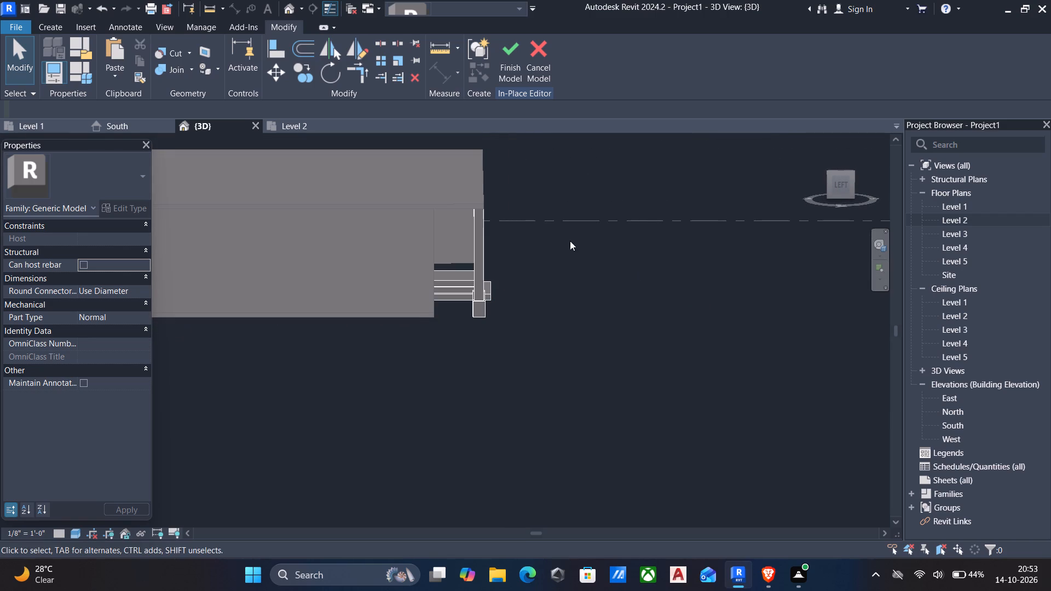
pyautogui.scroll(5, 506, 223)
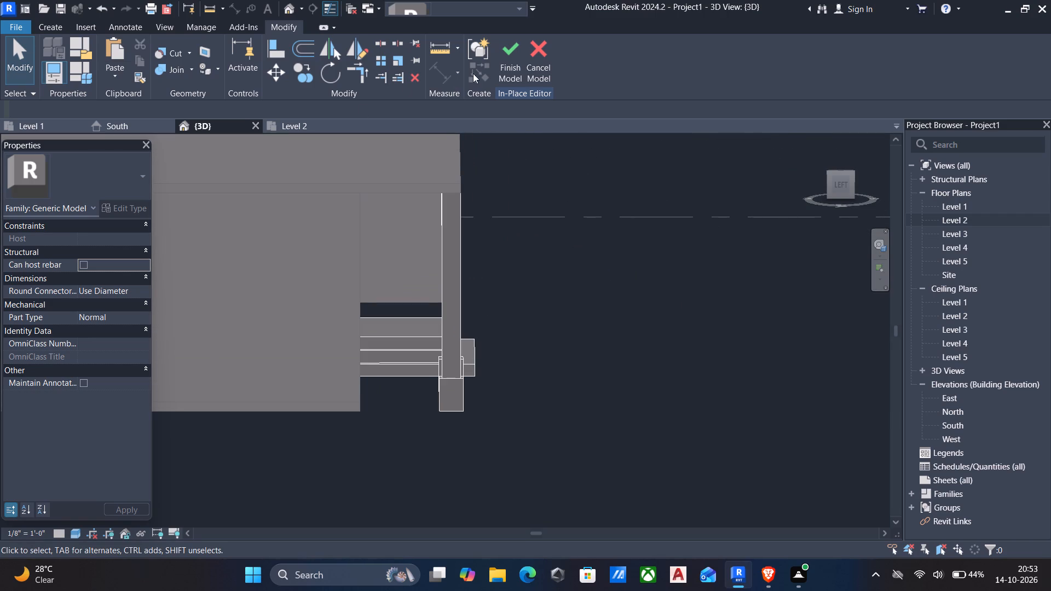
pyautogui.click(832, 184)
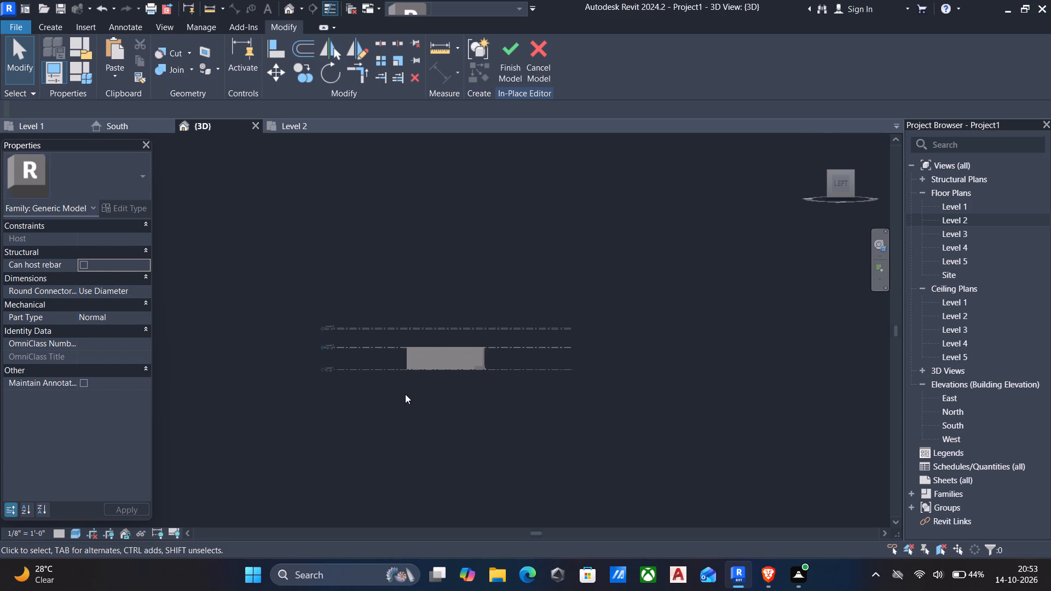
pyautogui.scroll(5, 405, 395)
pyautogui.scroll(7, 498, 295)
pyautogui.scroll(5, 690, 210)
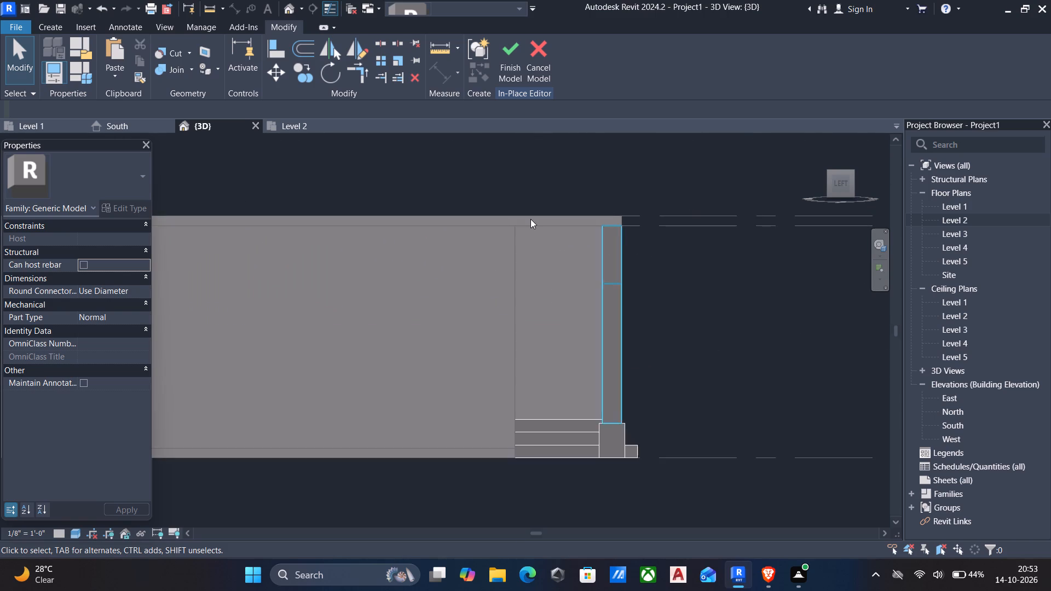
pyautogui.scroll(5, 530, 219)
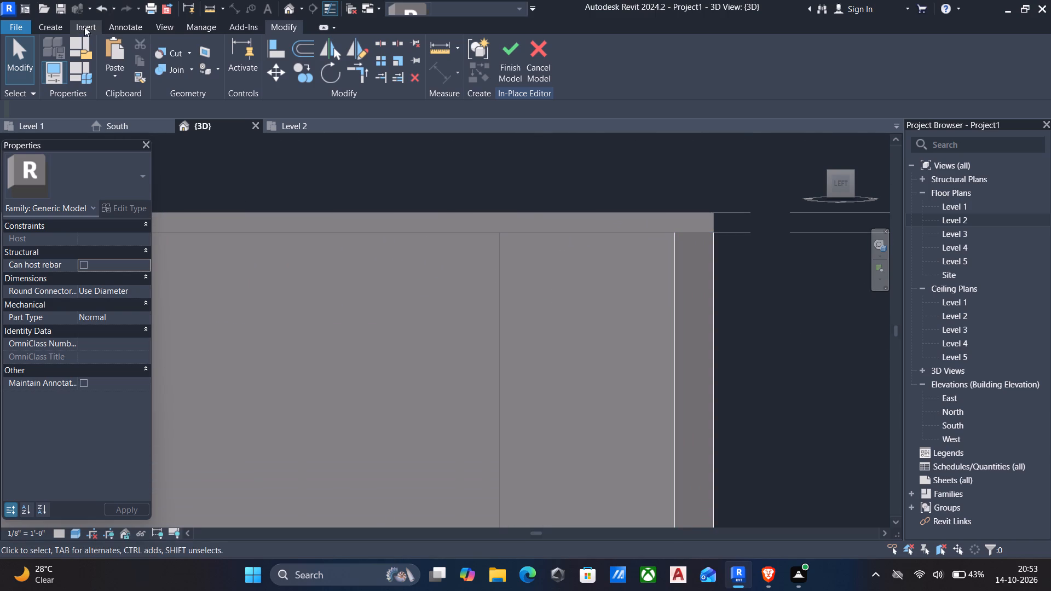
pyautogui.click(61, 22)
pyautogui.click(116, 49)
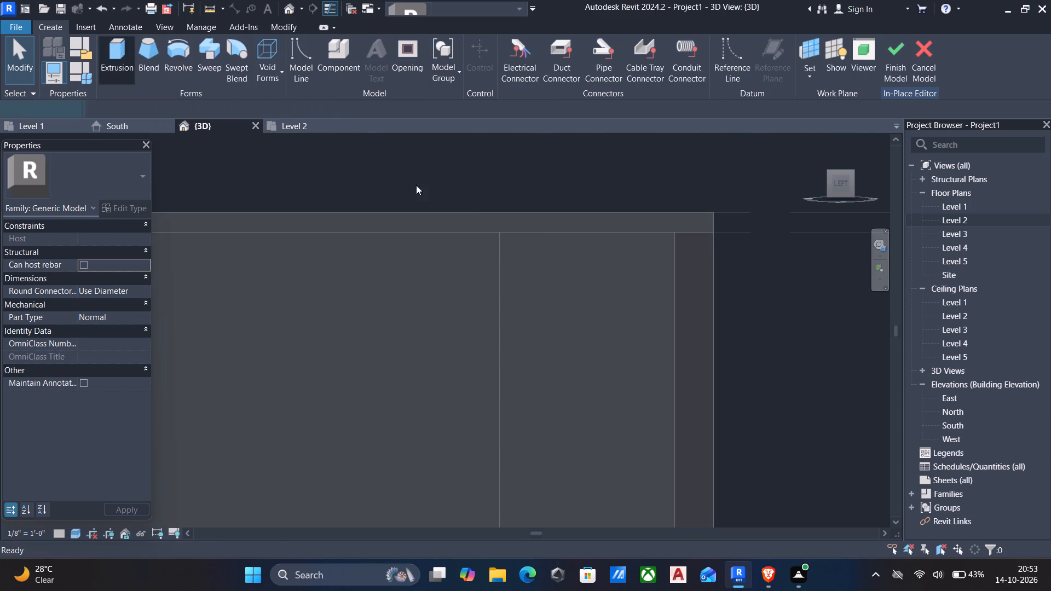
pyautogui.click(622, 76)
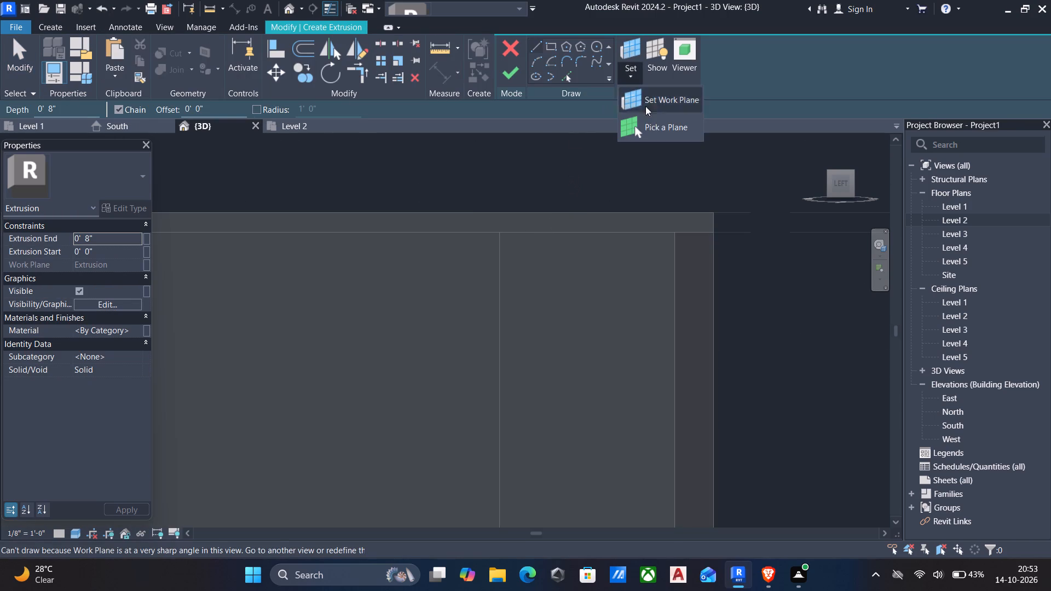
pyautogui.click(654, 120)
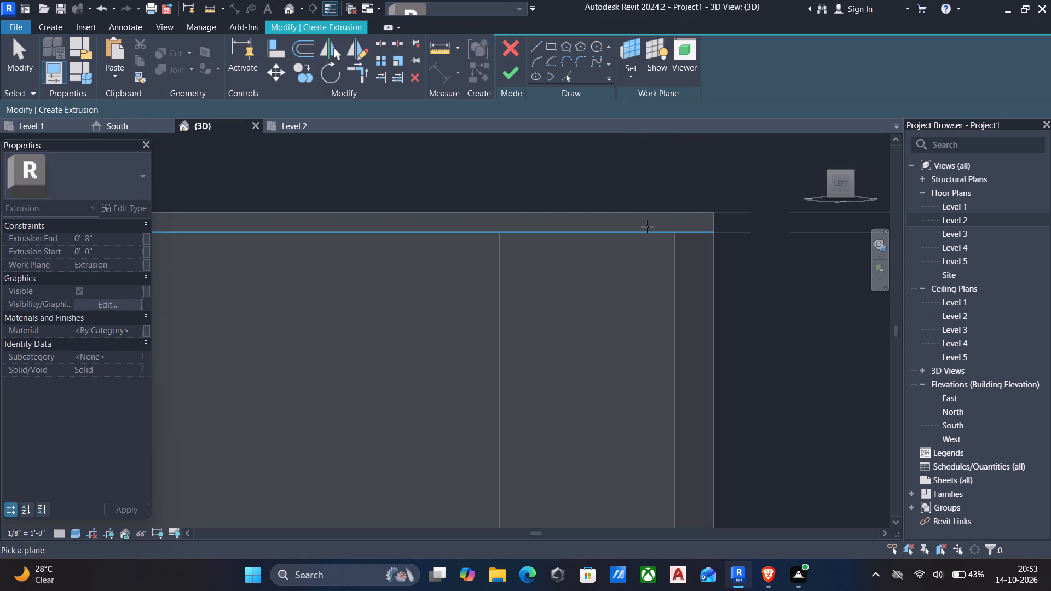
pyautogui.keyDown('shift'); pyautogui.moveTo(647, 227); pyautogui.dragTo(641, 242, button='middle'); pyautogui.keyUp('shift')
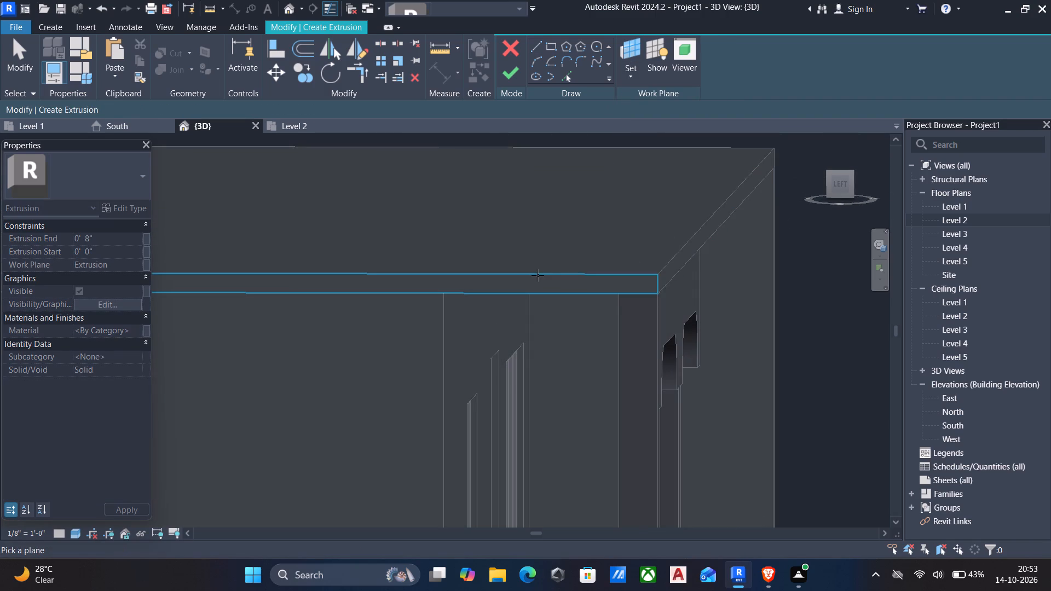
pyautogui.click(538, 275)
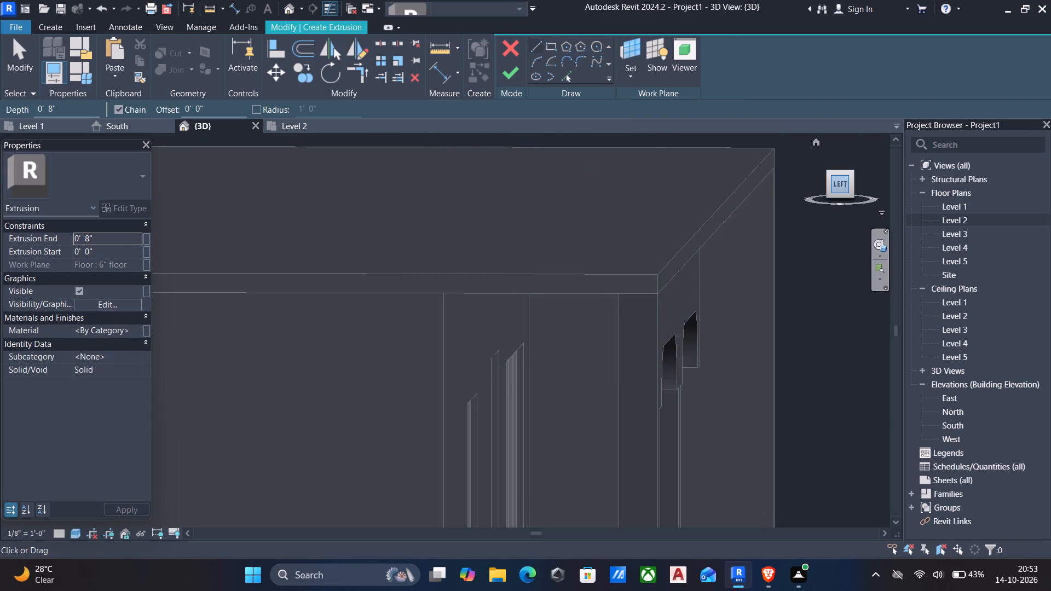
# Sketch a 4'-6" horizontal line along the slab's underside from the corner column's inner edge to the building wall.
pyautogui.click(841, 183)
pyautogui.scroll(2, 463, 358)
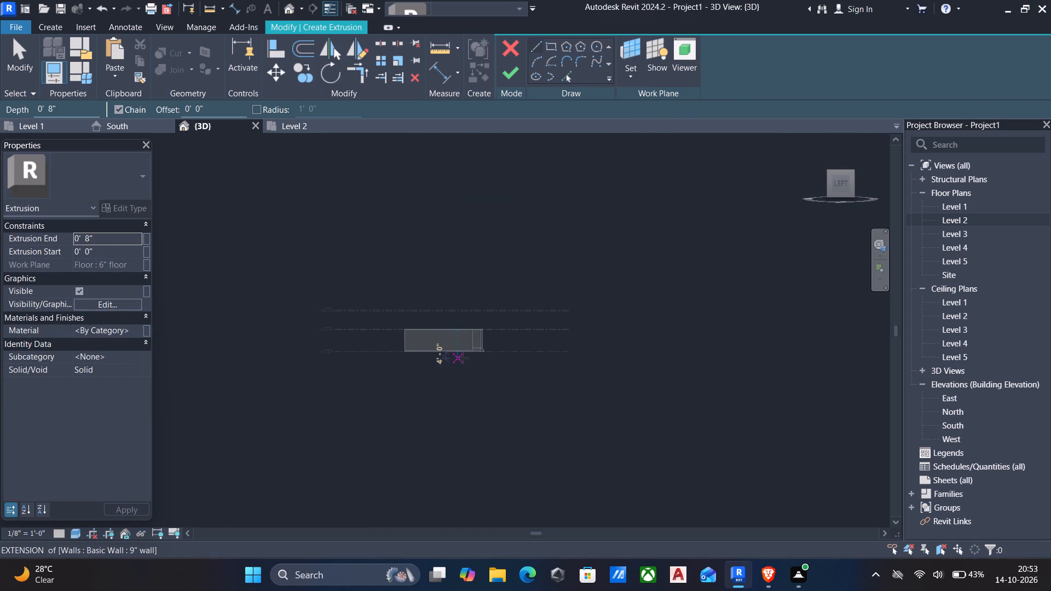
pyautogui.scroll(4, 463, 358)
pyautogui.scroll(6, 495, 325)
pyautogui.moveTo(486, 306); pyautogui.dragTo(529, 327, button='middle')
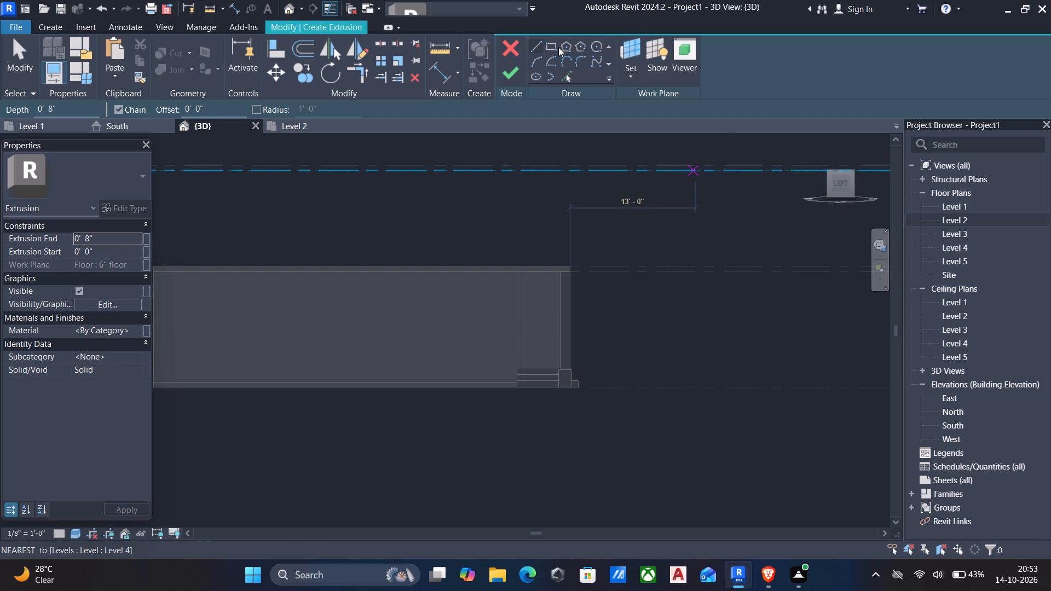
pyautogui.scroll(4, 553, 47)
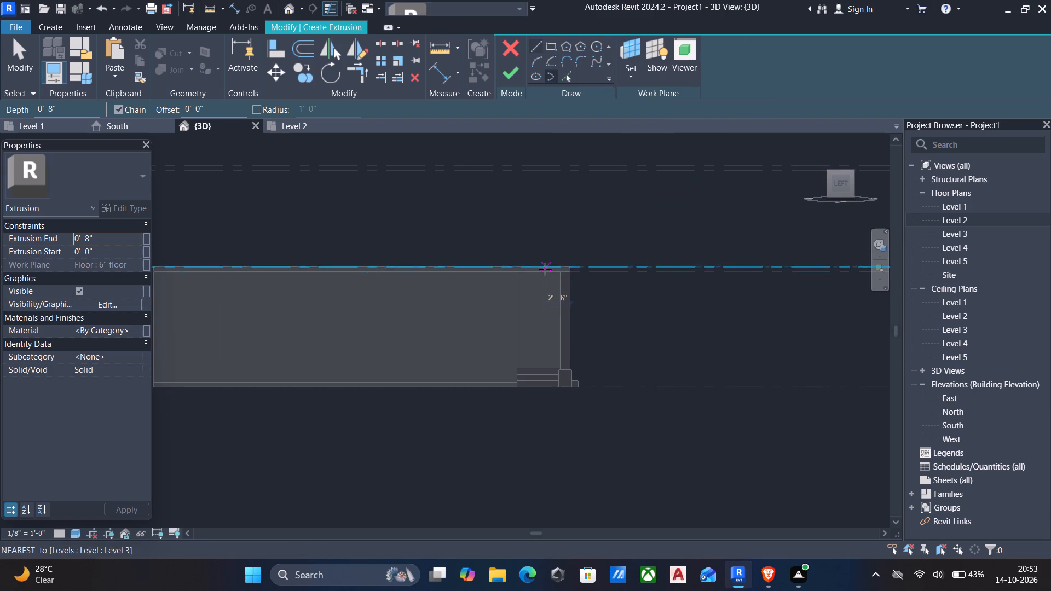
pyautogui.scroll(5, 538, 277)
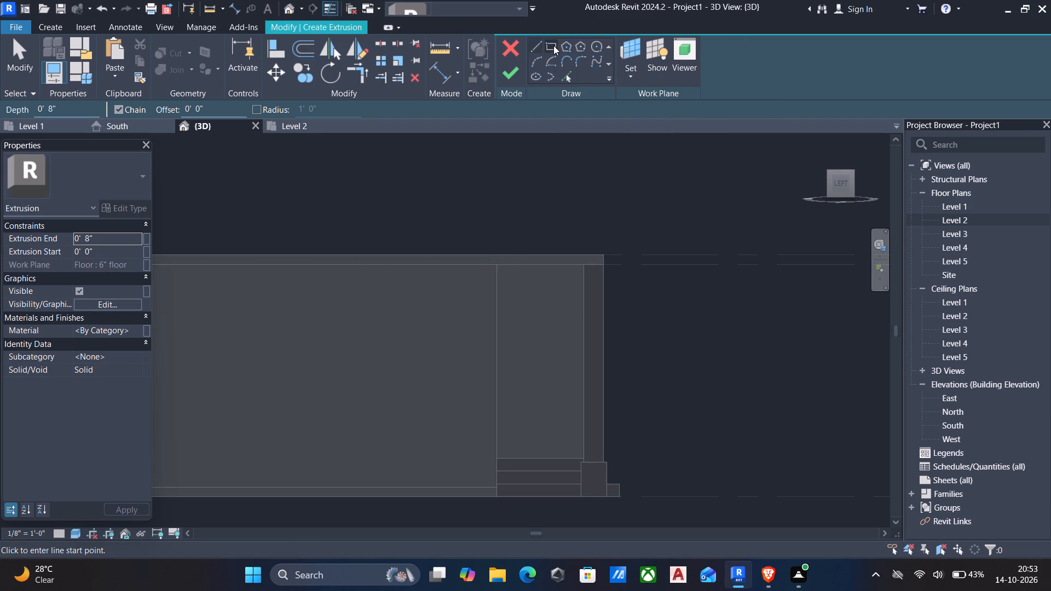
pyautogui.scroll(2, 553, 46)
pyautogui.scroll(4, 554, 215)
pyautogui.click(534, 47)
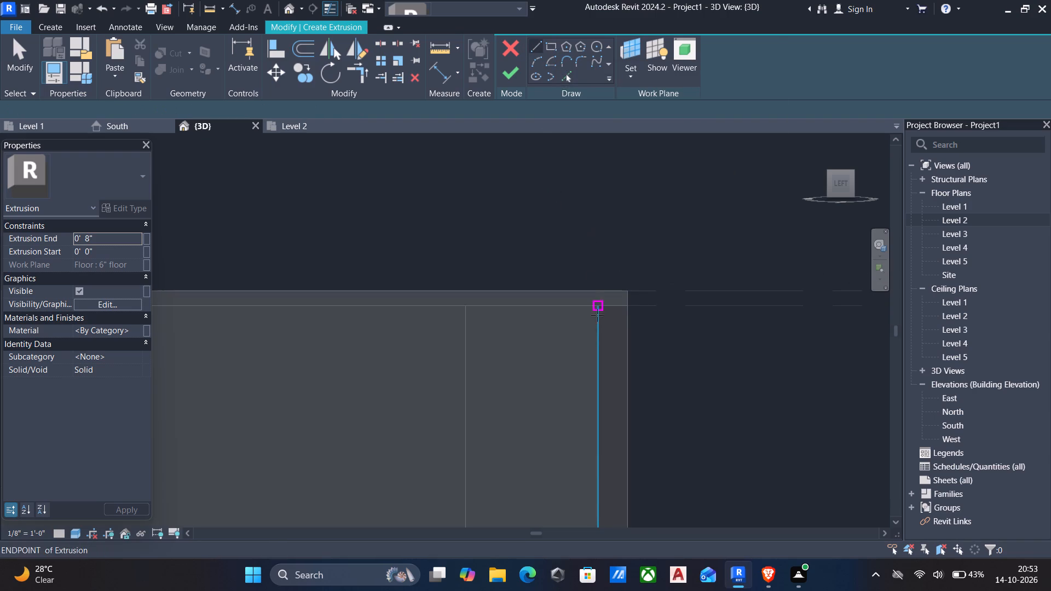
pyautogui.scroll(4, 597, 314)
pyautogui.click(597, 299)
pyautogui.scroll(1, 597, 299)
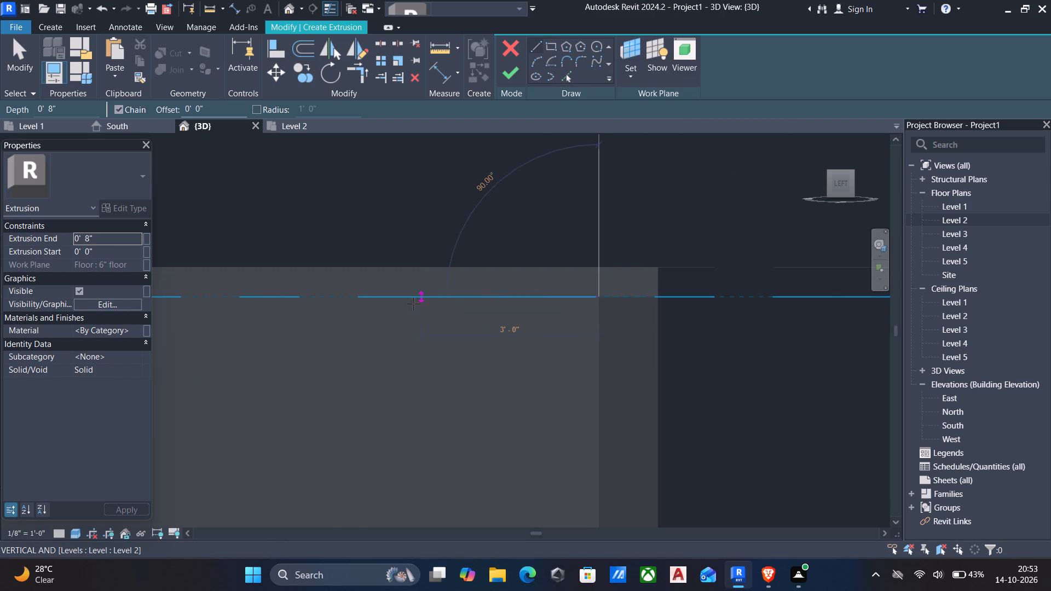
pyautogui.click(331, 304)
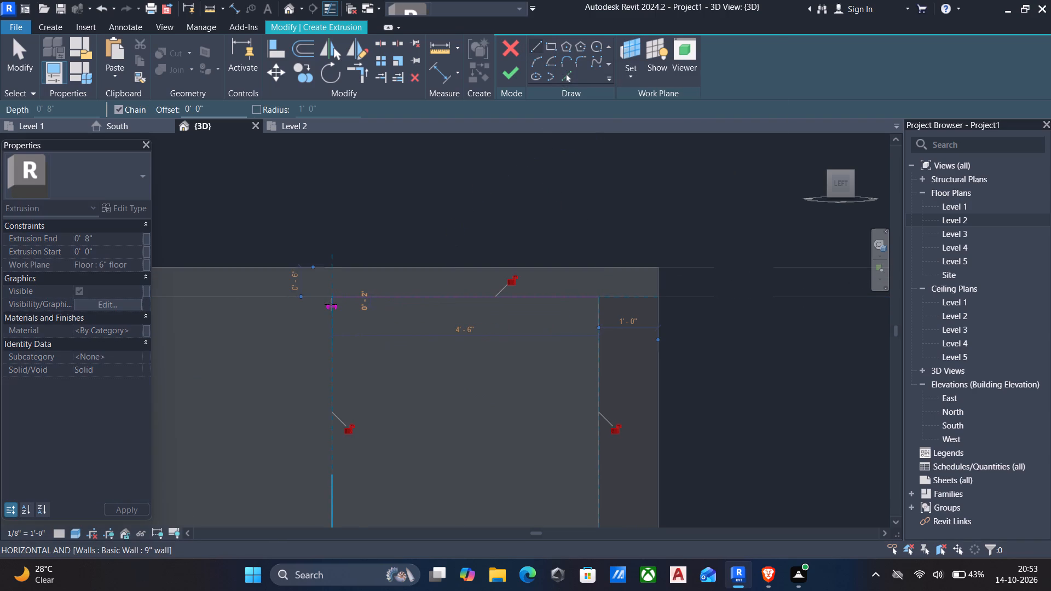
pyautogui.press('Escape')
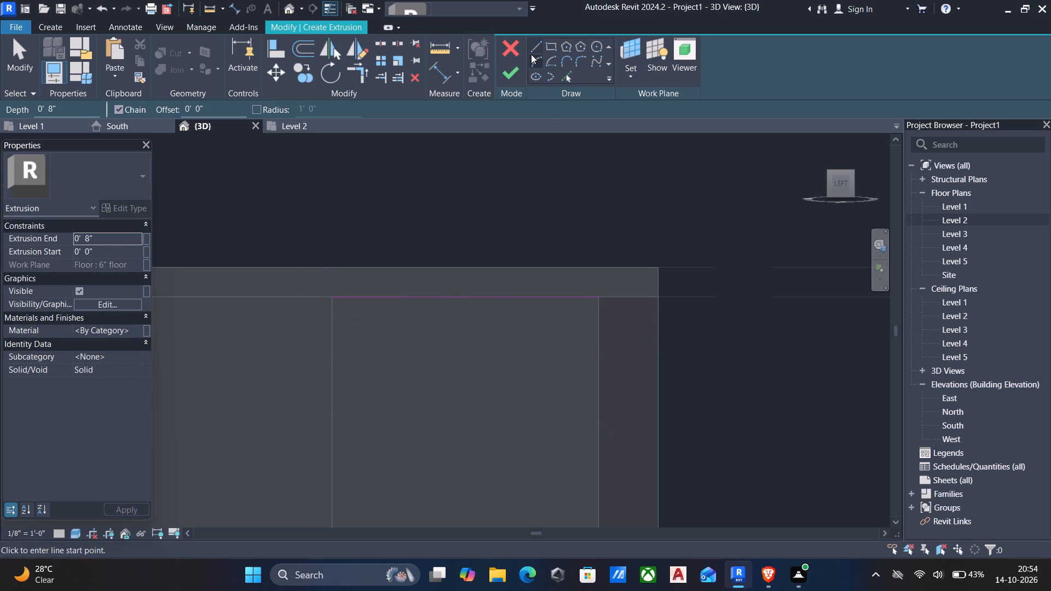
# Sketch a parallel 4'-6" line offset 1'-6" below the slab's underside, between the wall and the corner column.
pyautogui.moveTo(226, 106); pyautogui.dragTo(164, 111)
pyautogui.moveTo(164, 111); pyautogui.dragTo(2, 114)
pyautogui.write('1\'6"')
pyautogui.moveTo(332, 294); pyautogui.dragTo(358, 294)
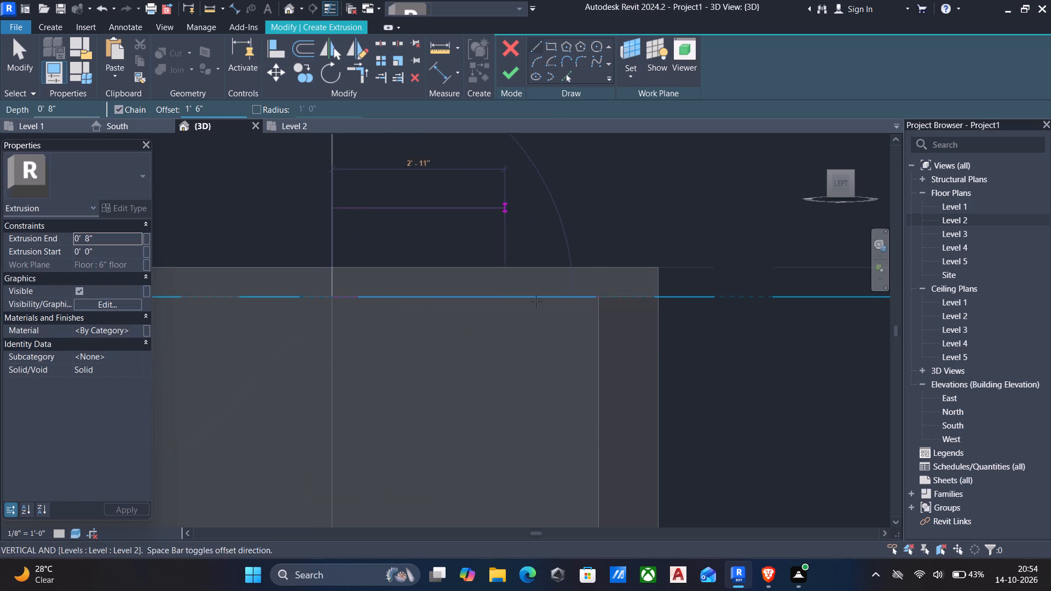
pyautogui.press('space')
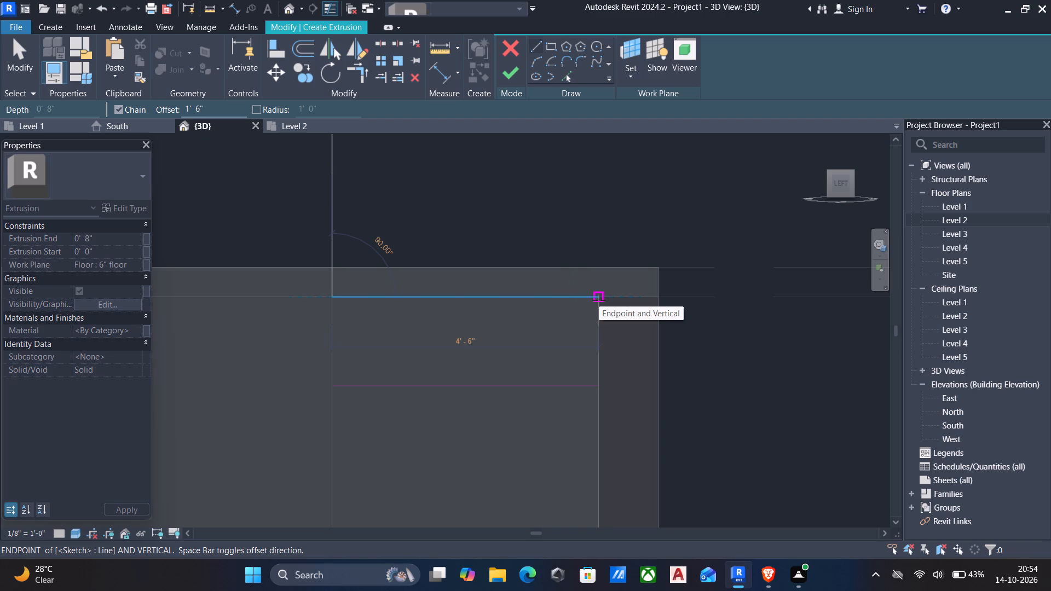
pyautogui.click(599, 300)
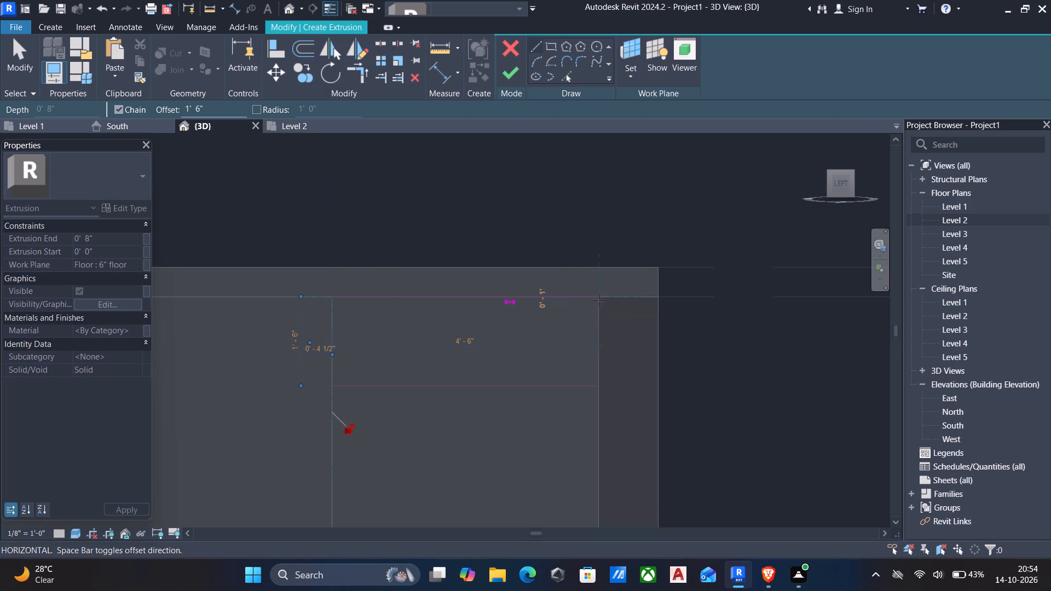
pyautogui.press('Escape')
pyautogui.scroll(-6, 609, 308)
pyautogui.keyDown('shift'); pyautogui.moveTo(655, 344); pyautogui.dragTo(640, 358, button='middle'); pyautogui.keyUp('shift')
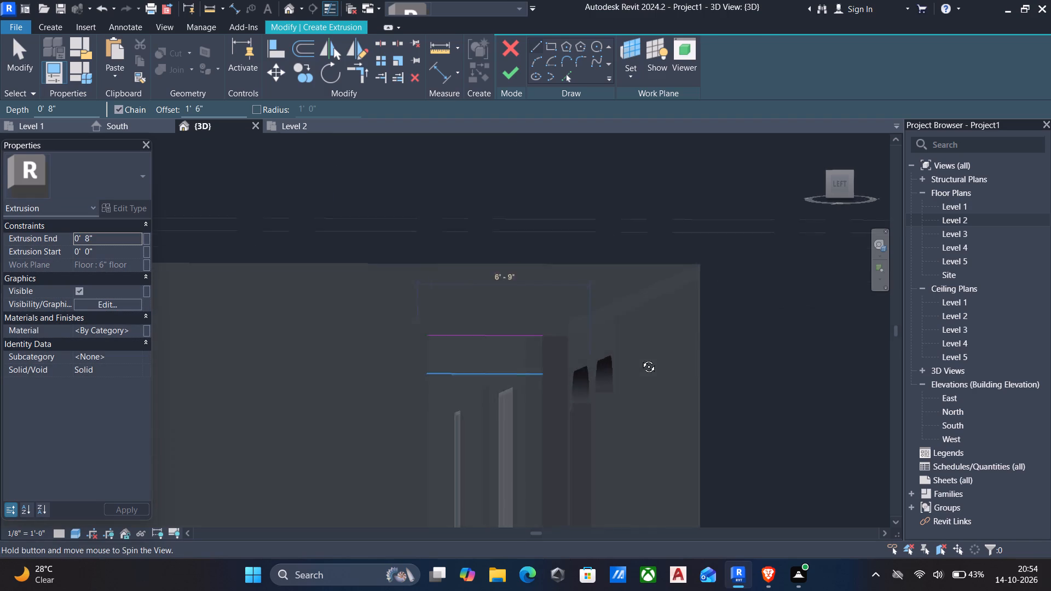
pyautogui.keyDown('shift'); pyautogui.moveTo(640, 358); pyautogui.dragTo(636, 356, button='middle'); pyautogui.keyUp('shift')
pyautogui.scroll(-3, 636, 356)
pyautogui.press('Escape')
# With zero offset, sketch a vertical line about 10'-2 3/8" long down the corner column's inner edge, from the slab's underside to the column base.
pyautogui.keyDown('shift'); pyautogui.moveTo(646, 341); pyautogui.dragTo(659, 312, button='middle'); pyautogui.keyUp('shift')
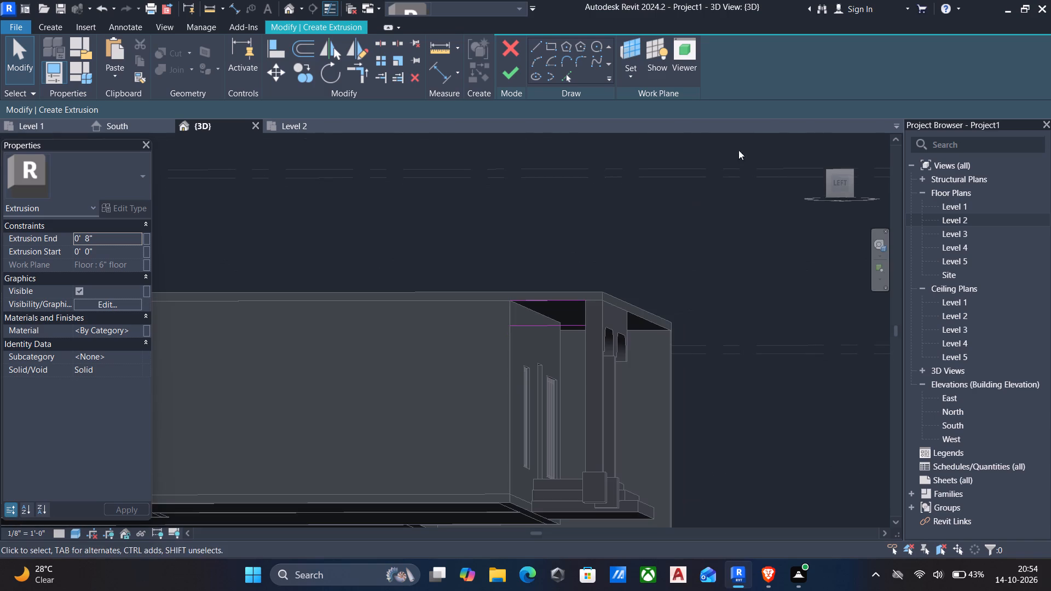
pyautogui.click(841, 181)
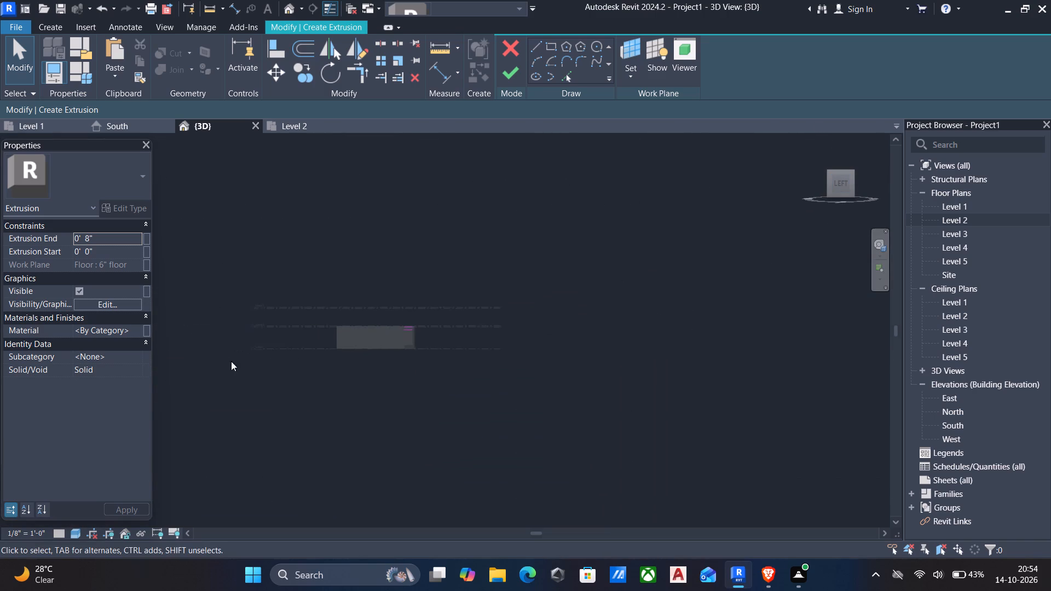
pyautogui.scroll(5, 377, 381)
pyautogui.scroll(5, 580, 258)
pyautogui.scroll(6, 545, 295)
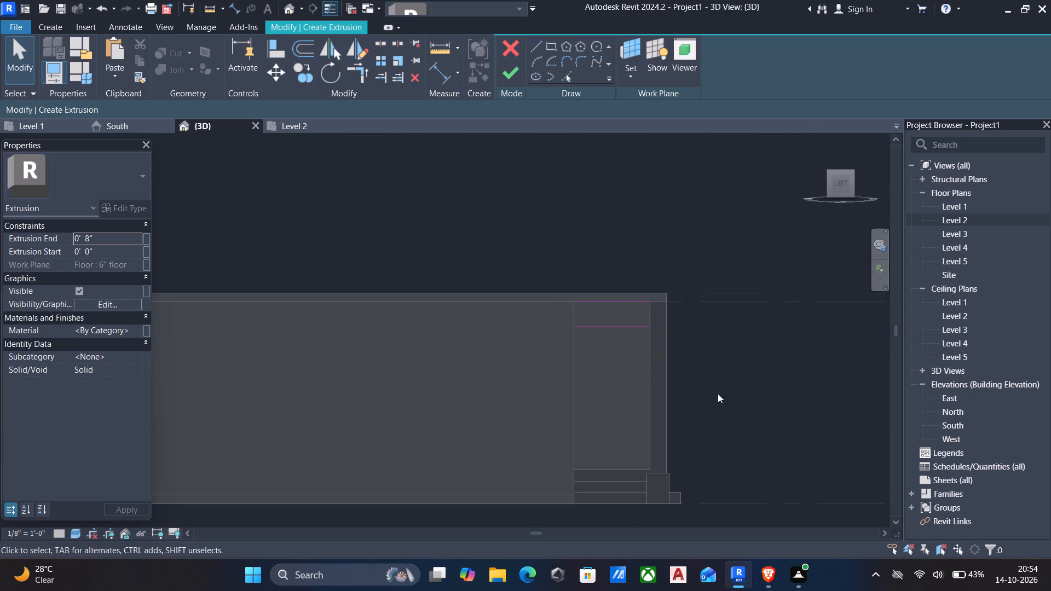
pyautogui.click(536, 47)
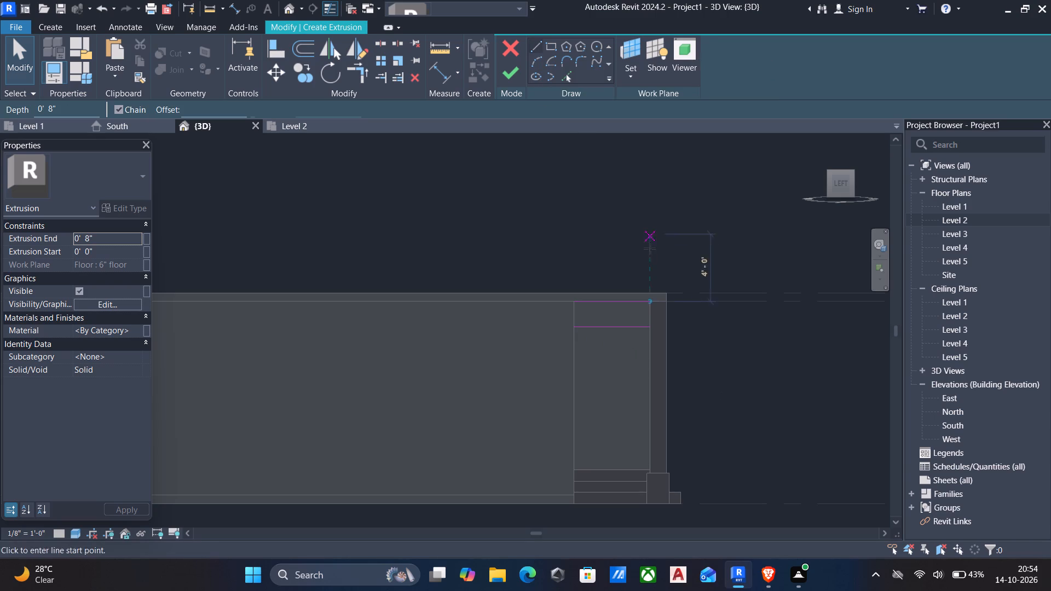
pyautogui.scroll(5, 636, 327)
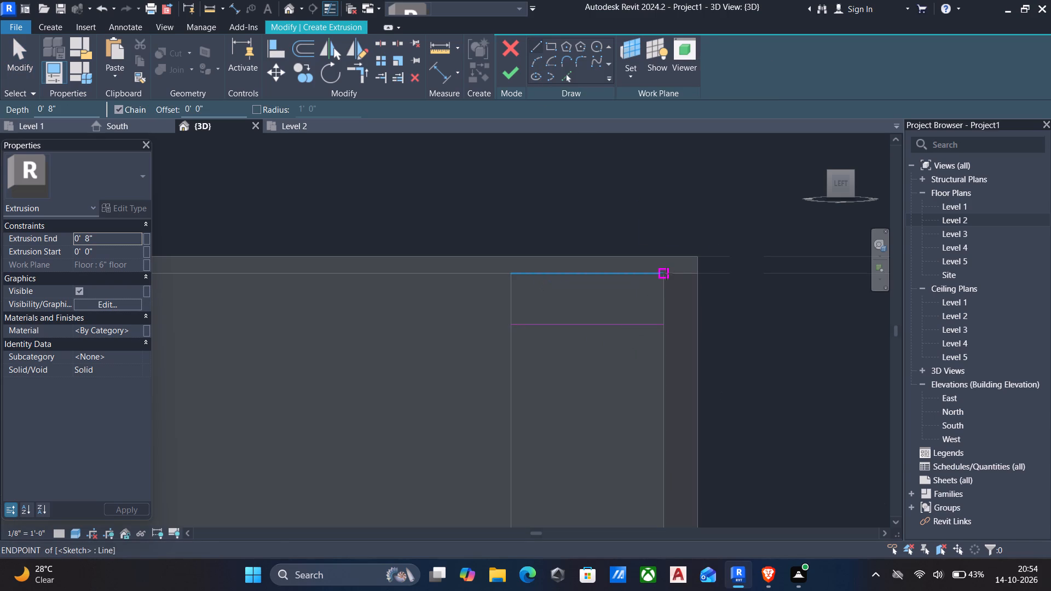
pyautogui.moveTo(666, 274); pyautogui.dragTo(664, 282)
pyautogui.moveTo(666, 401); pyautogui.dragTo(656, 307, button='middle')
pyautogui.moveTo(651, 400); pyautogui.dragTo(641, 372, button='middle')
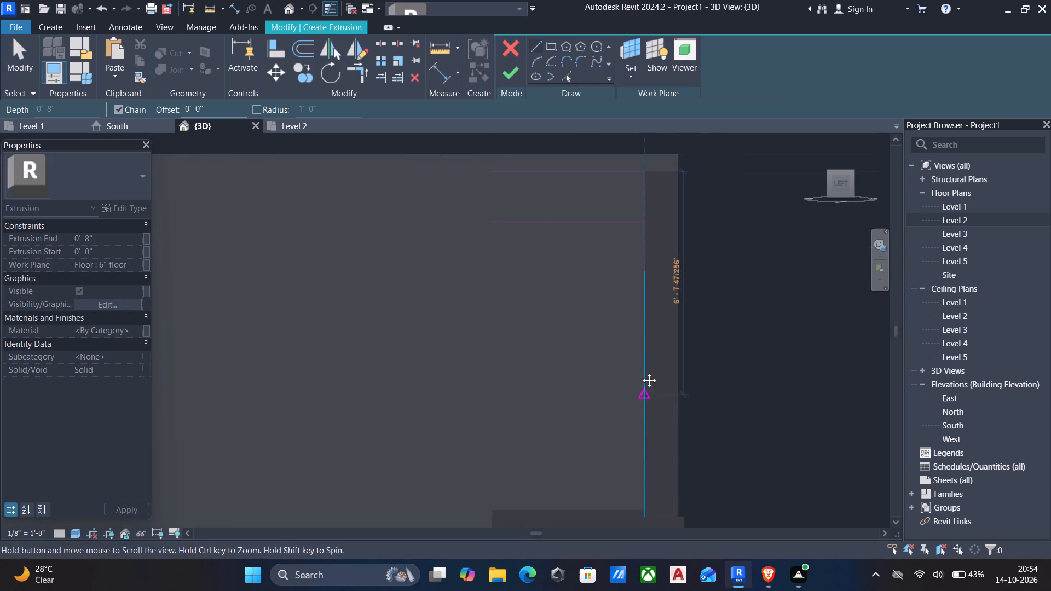
pyautogui.moveTo(641, 372); pyautogui.dragTo(641, 358, button='middle')
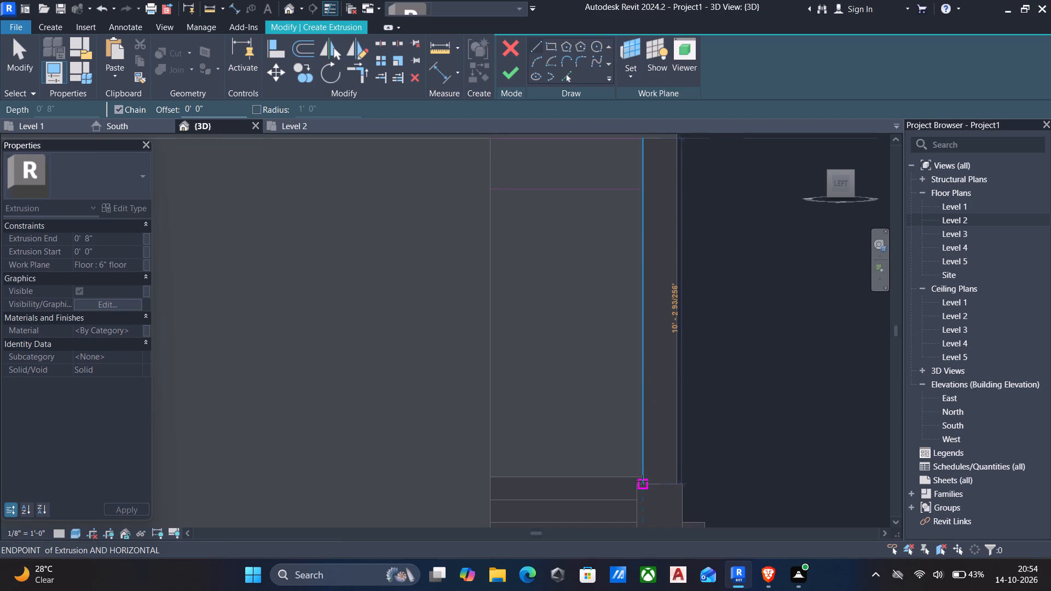
pyautogui.click(642, 481)
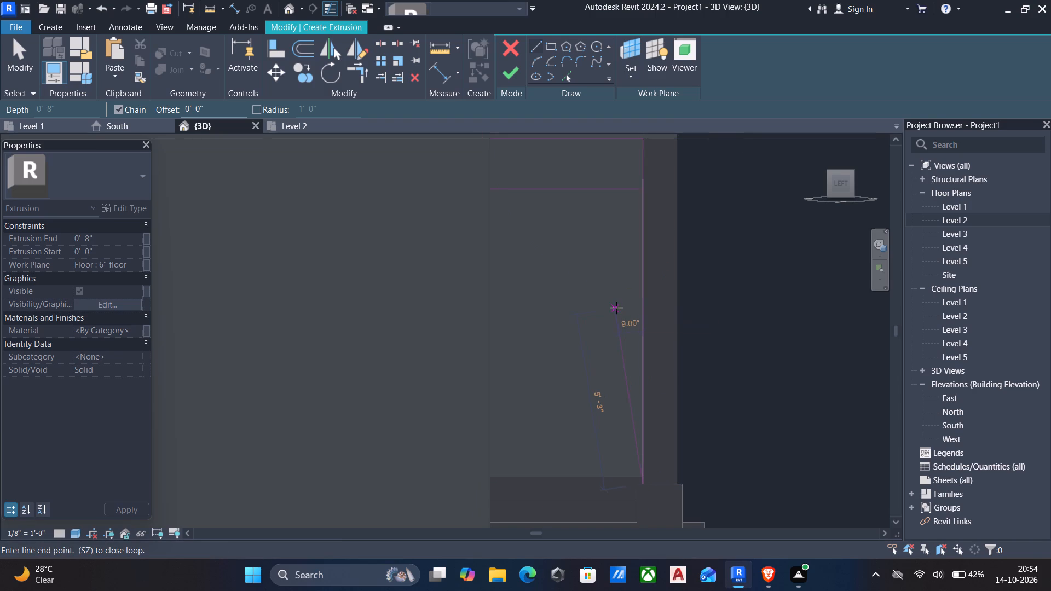
pyautogui.press('Escape')
pyautogui.moveTo(591, 277); pyautogui.dragTo(576, 395, button='middle')
pyautogui.press('Escape')
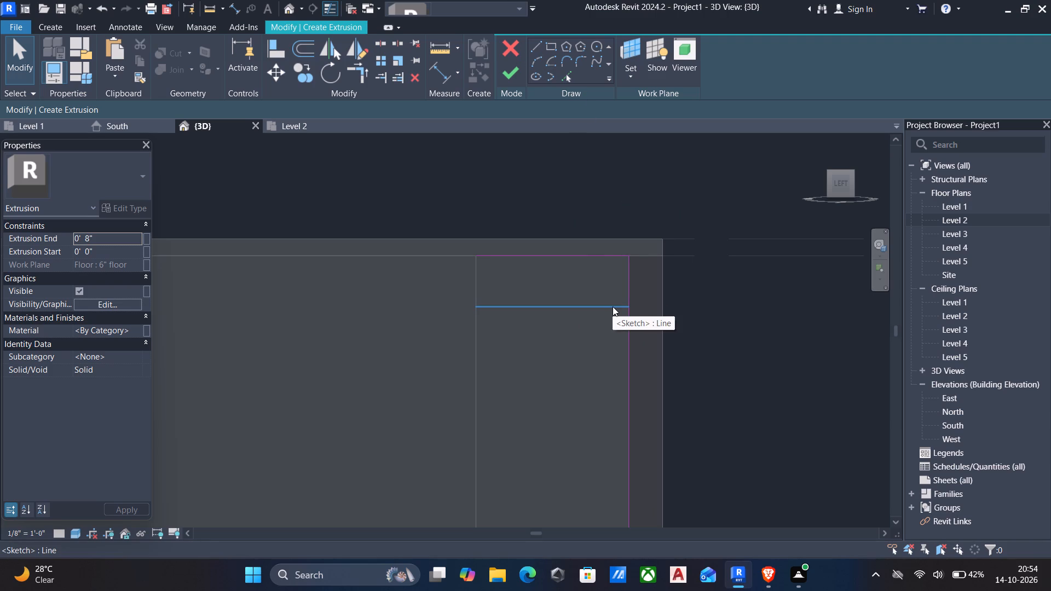
# Try measuring the drop from the slab's underside corner to the front arch's springing level, and the arch's rise above it.
pyautogui.scroll(-2, 636, 310)
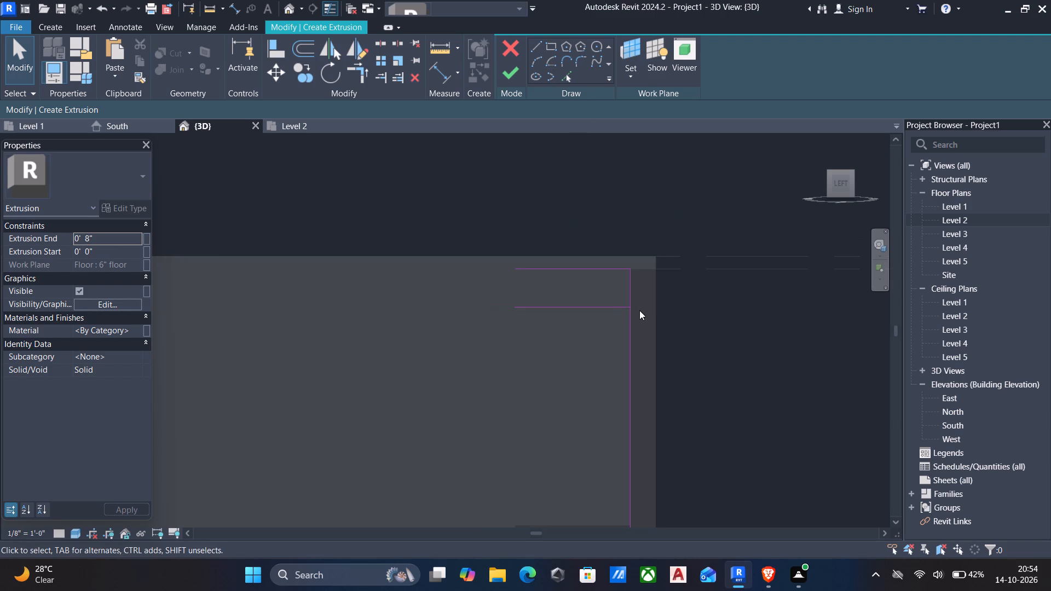
pyautogui.keyDown('shift'); pyautogui.middleClick(637, 314); pyautogui.keyUp('shift')
pyautogui.keyDown('shift'); pyautogui.moveTo(628, 318); pyautogui.dragTo(608, 327, button='middle'); pyautogui.keyUp('shift')
pyautogui.write('dd')
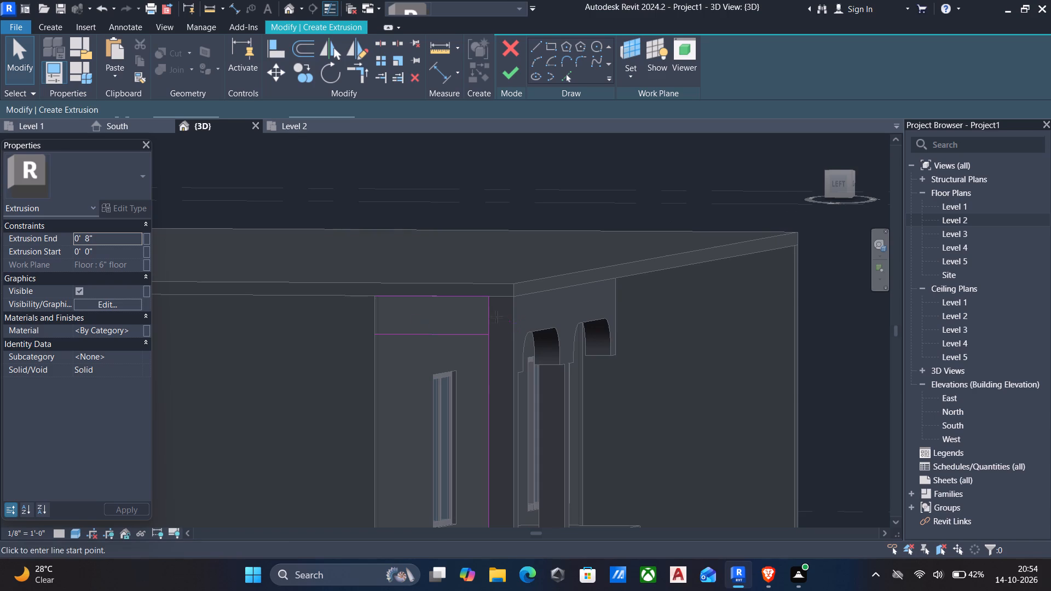
pyautogui.scroll(5, 496, 317)
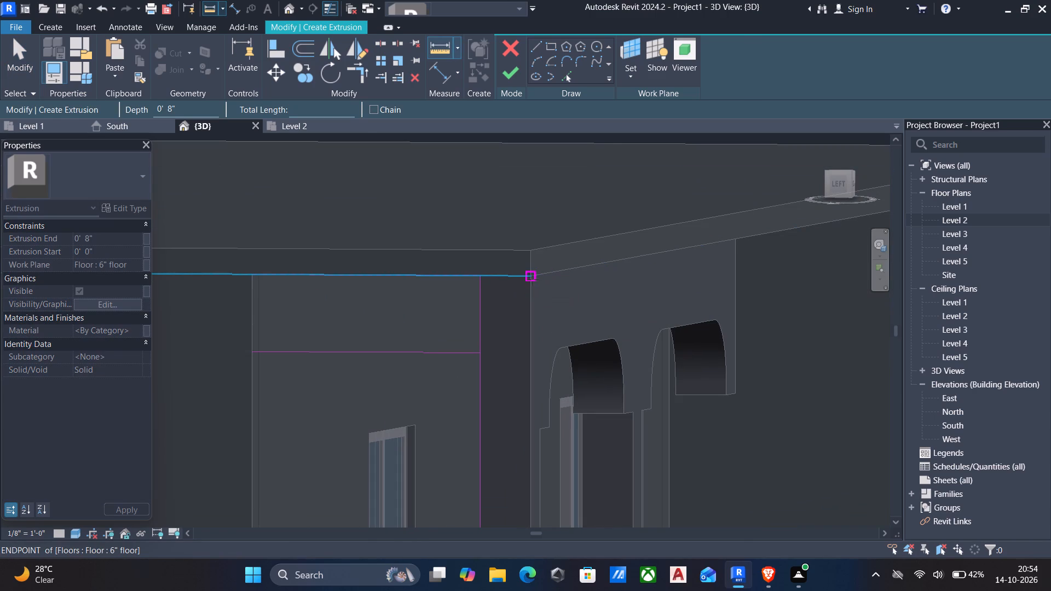
pyautogui.click(533, 280)
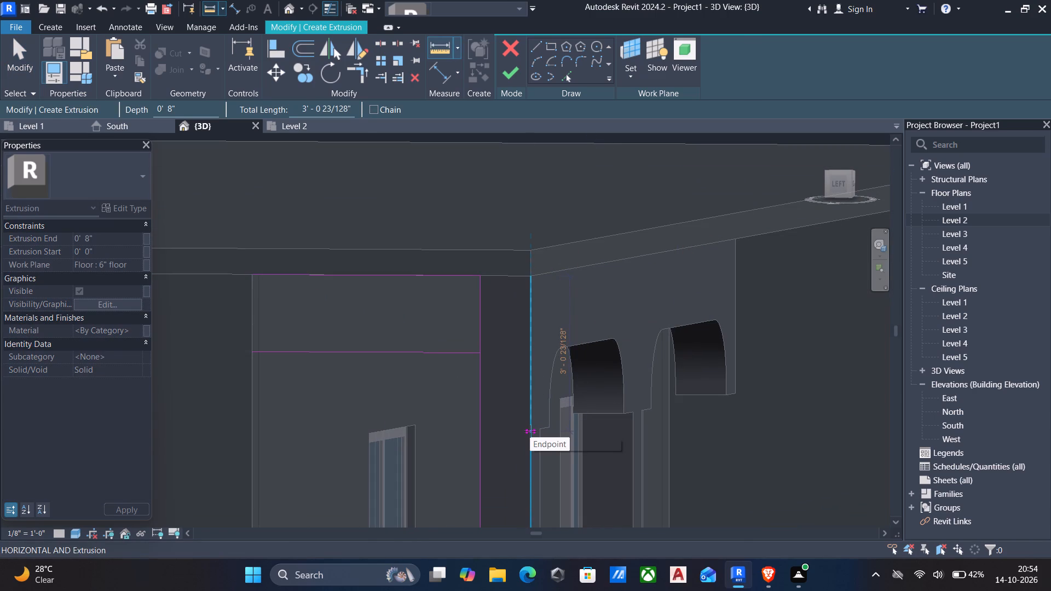
pyautogui.press('Escape')
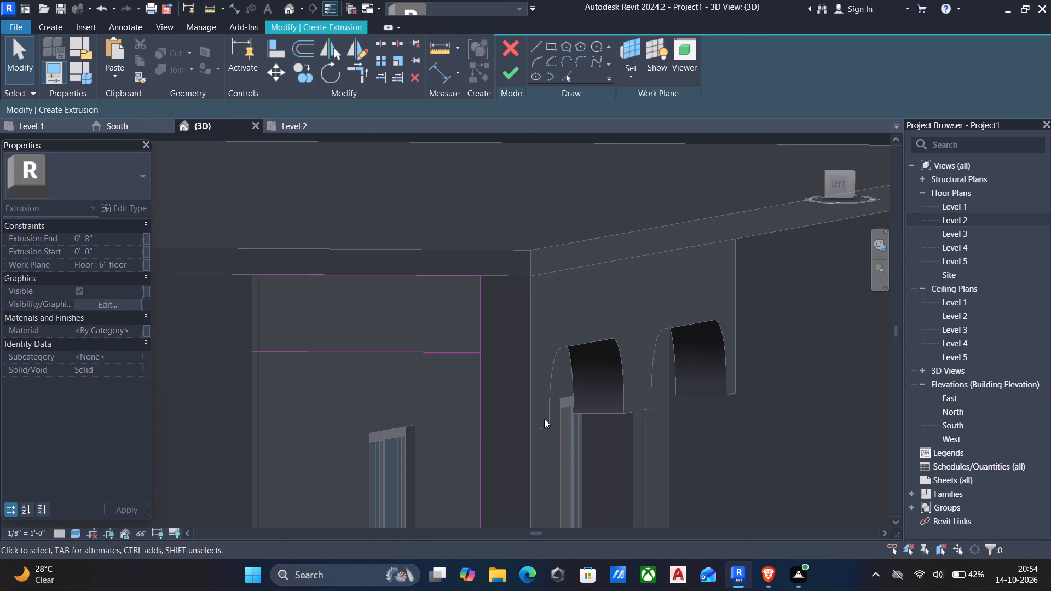
pyautogui.write('dd')
pyautogui.click(550, 428)
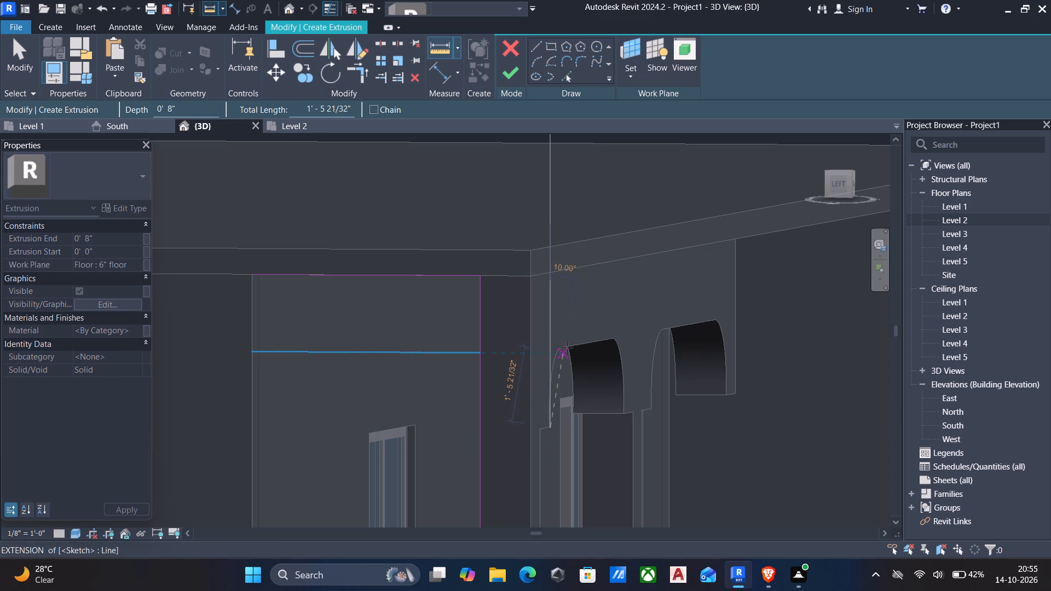
pyautogui.press('Escape')
# Measure the vertical distance from the top of the first front arch to the slab's underside.
pyautogui.press('d')
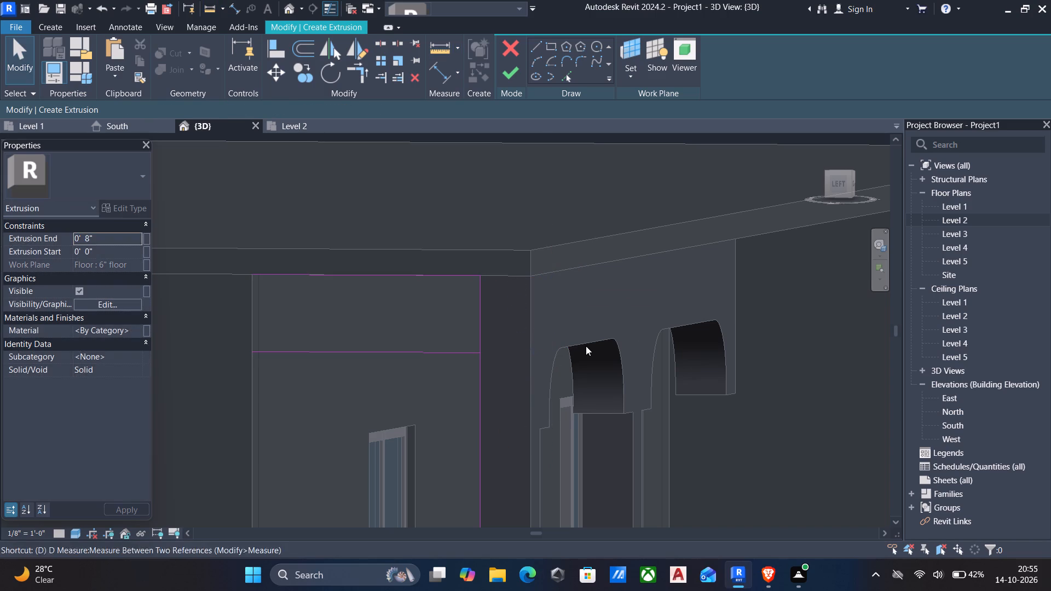
pyautogui.press('d')
pyautogui.moveTo(585, 345); pyautogui.dragTo(584, 332)
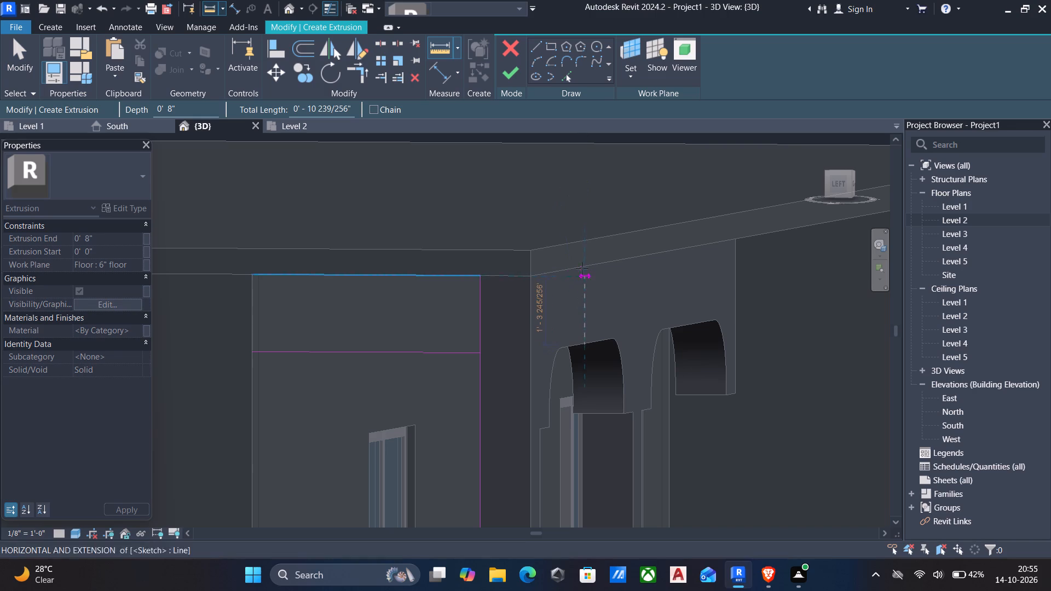
pyautogui.scroll(5, 584, 266)
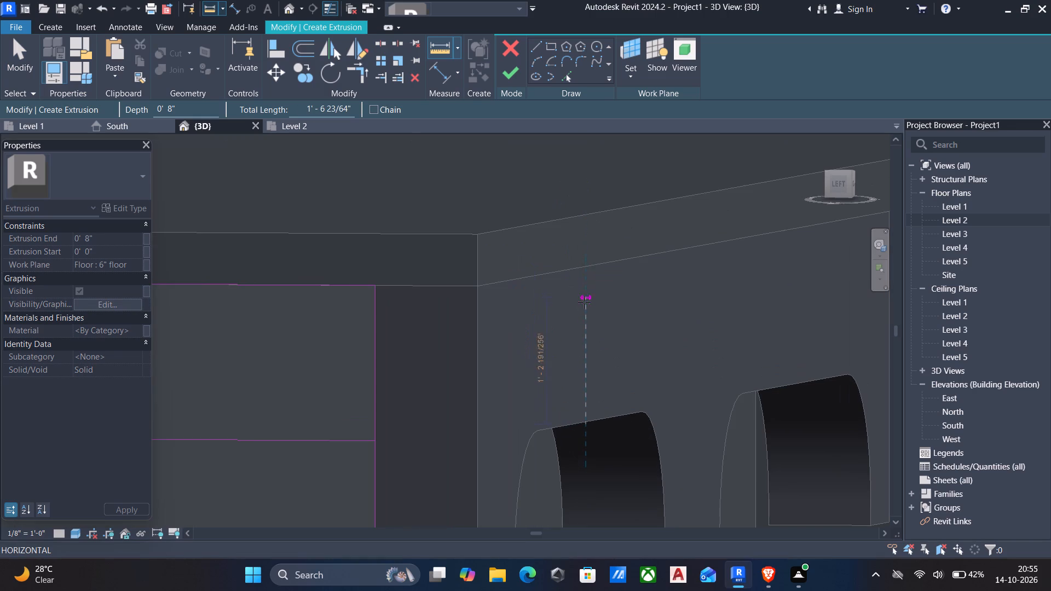
pyautogui.click(584, 264)
pyautogui.moveTo(580, 346); pyautogui.dragTo(577, 317, button='middle')
pyautogui.scroll(-2, 577, 316)
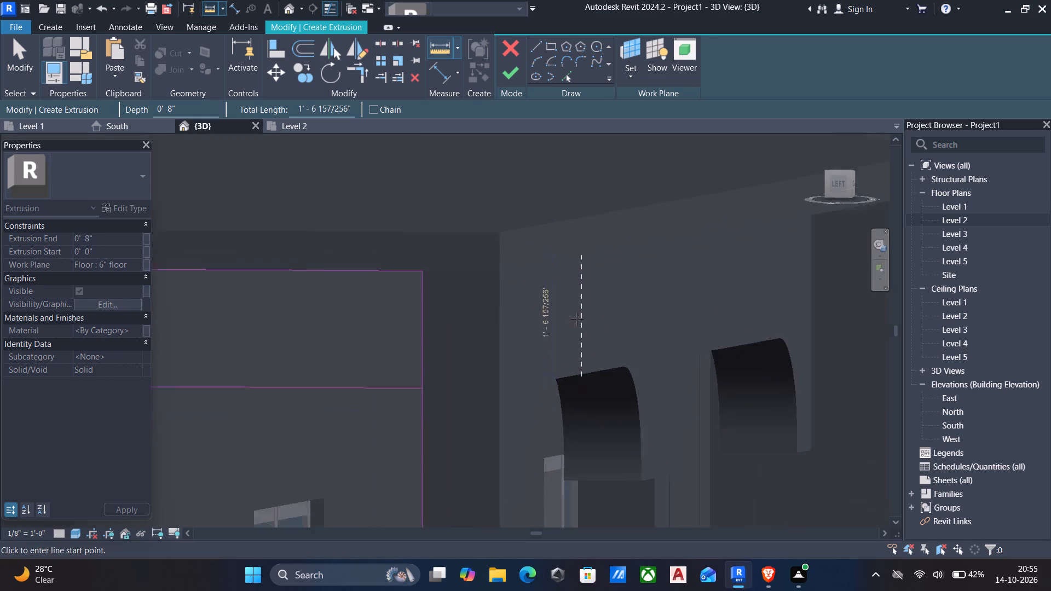
pyautogui.scroll(-2, 577, 319)
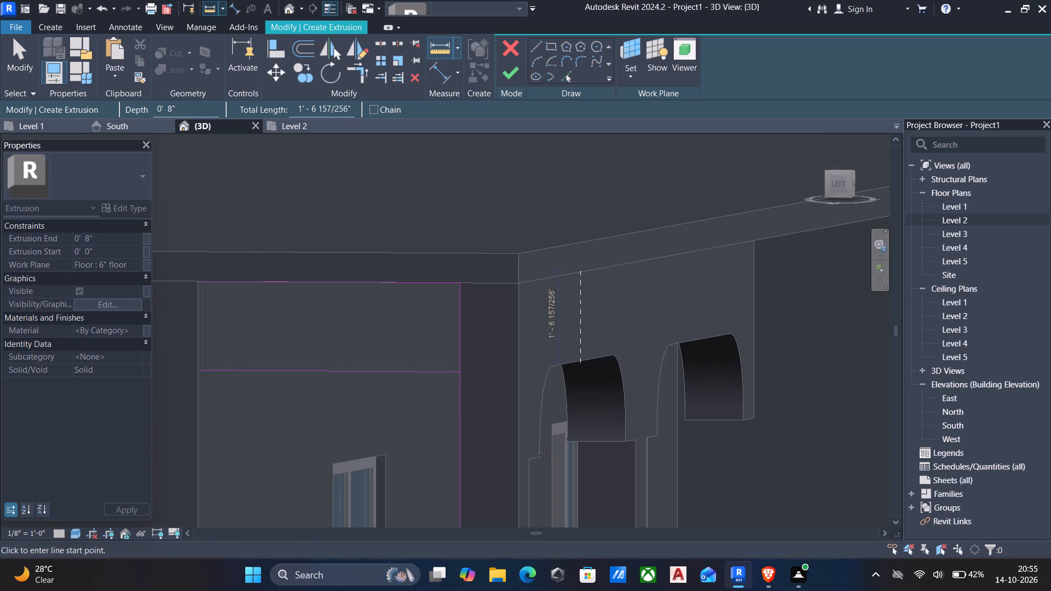
pyautogui.press('Escape')
# Try to measure the first front arch's rise from its springing point to its top.
pyautogui.write('dd')
pyautogui.scroll(4, 536, 454)
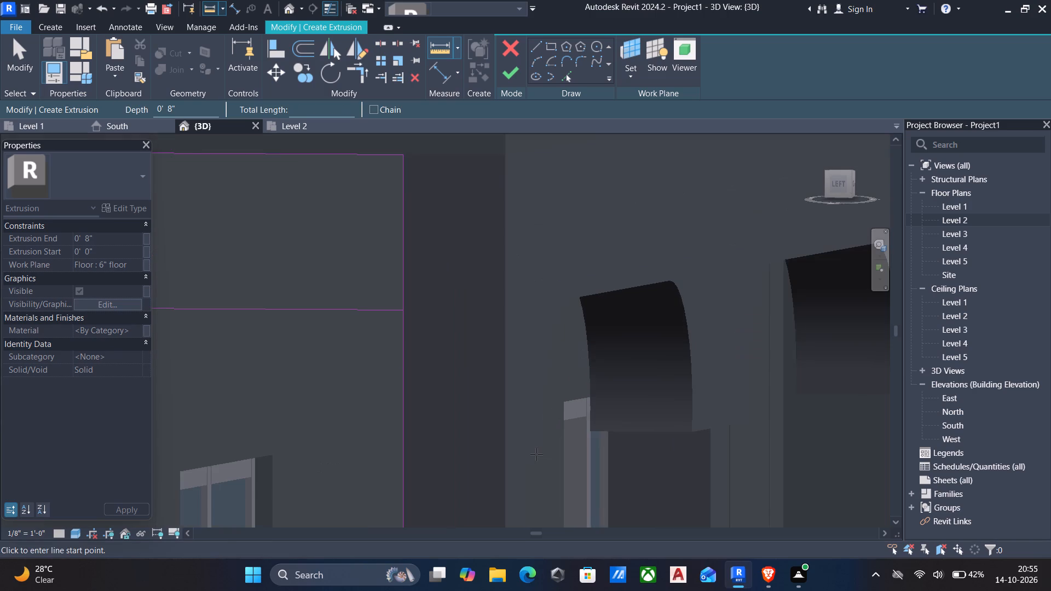
pyautogui.click(542, 455)
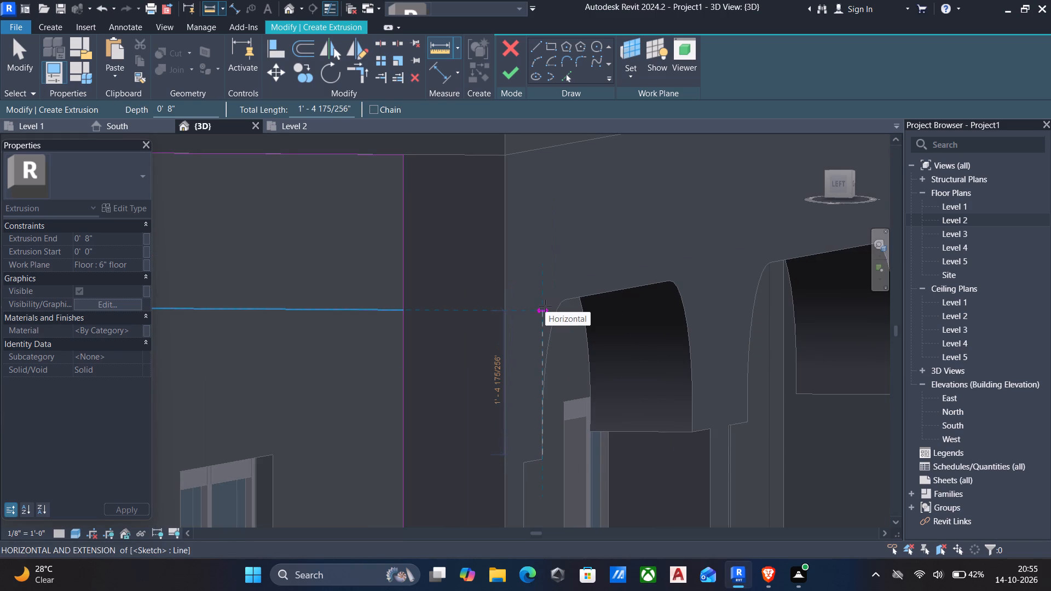
pyautogui.scroll(2, 545, 306)
pyautogui.press('Escape')
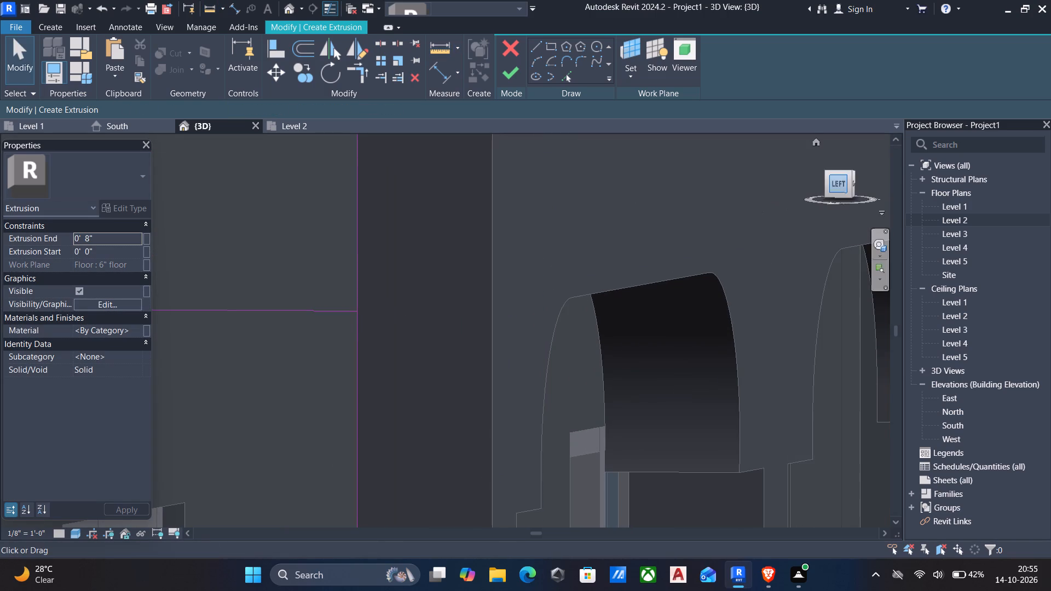
# Try to measure the first porch arch's springing and rise in the front view.
pyautogui.scroll(-5, 755, 252)
pyautogui.keyDown('shift'); pyautogui.moveTo(740, 270); pyautogui.dragTo(681, 292, button='middle'); pyautogui.keyUp('shift')
pyautogui.scroll(-5, 615, 275)
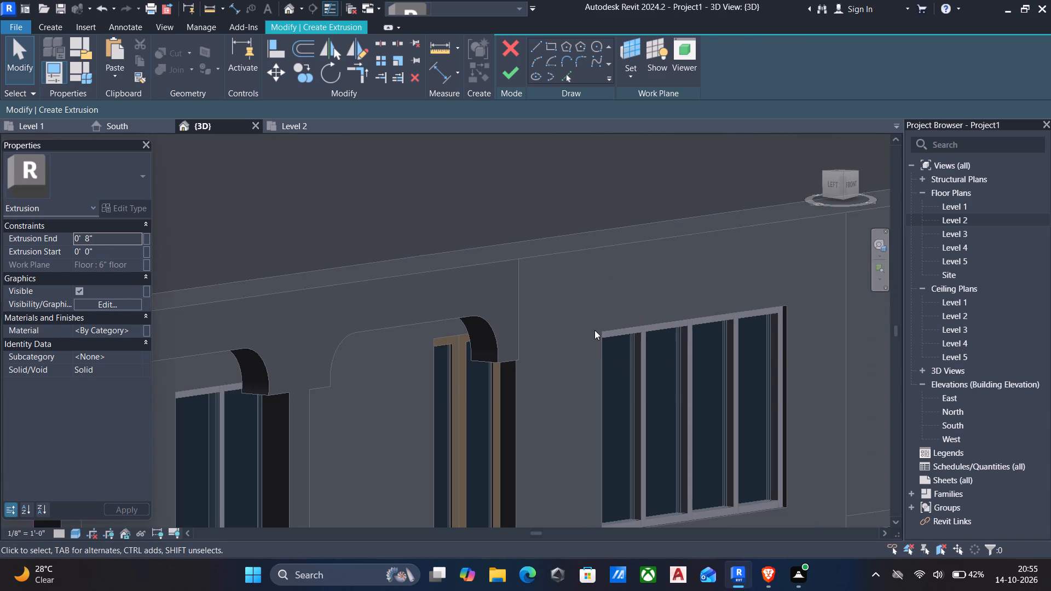
pyautogui.keyDown('shift'); pyautogui.moveTo(590, 333); pyautogui.dragTo(568, 341, button='middle'); pyautogui.keyUp('shift')
pyautogui.scroll(-2, 563, 340)
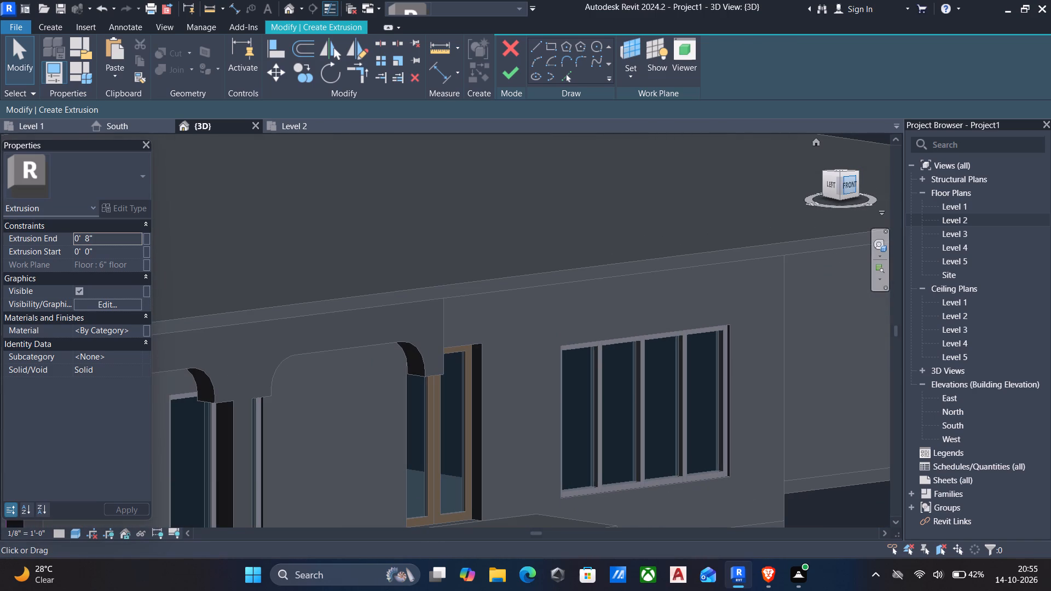
pyautogui.click(849, 183)
pyautogui.scroll(6, 366, 351)
pyautogui.scroll(5, 492, 344)
pyautogui.scroll(6, 454, 299)
pyautogui.moveTo(426, 296); pyautogui.dragTo(507, 336, button='middle')
pyautogui.scroll(3, 437, 335)
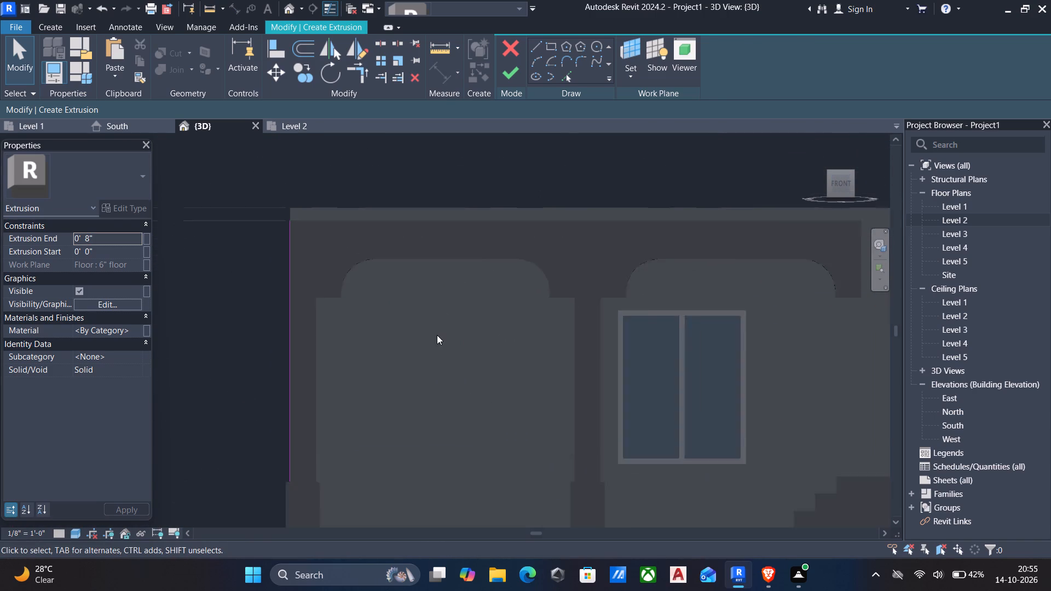
pyautogui.write('dd')
pyautogui.scroll(5, 414, 329)
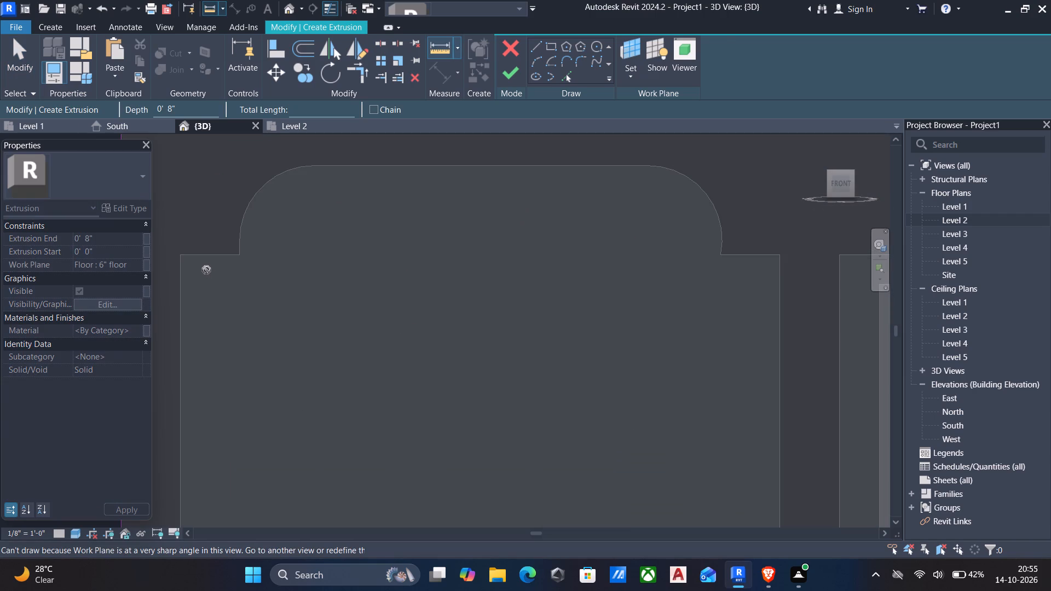
pyautogui.write('dd')
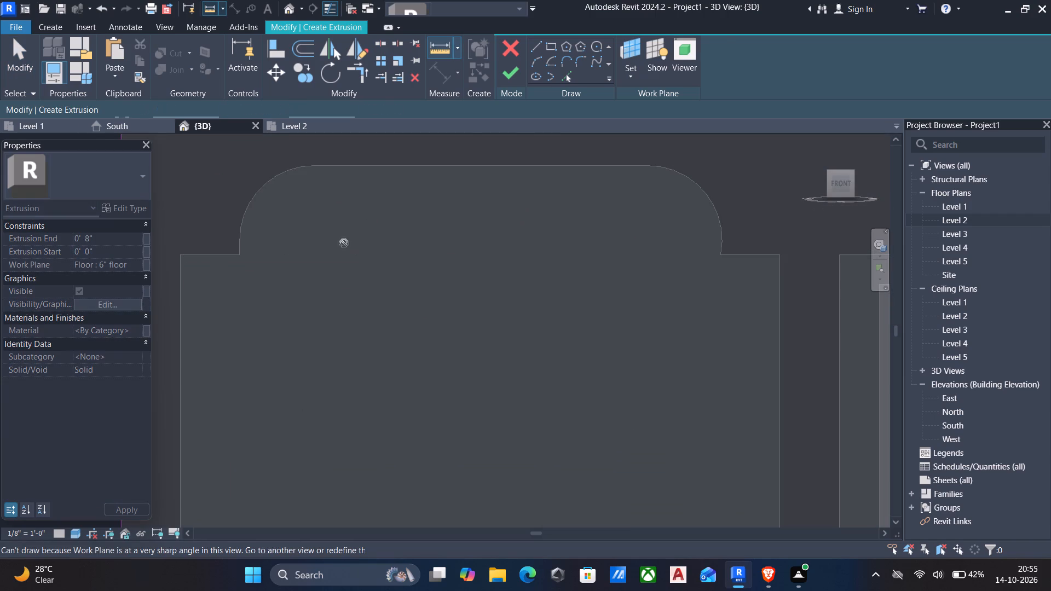
pyautogui.moveTo(262, 249); pyautogui.dragTo(401, 277, button='middle')
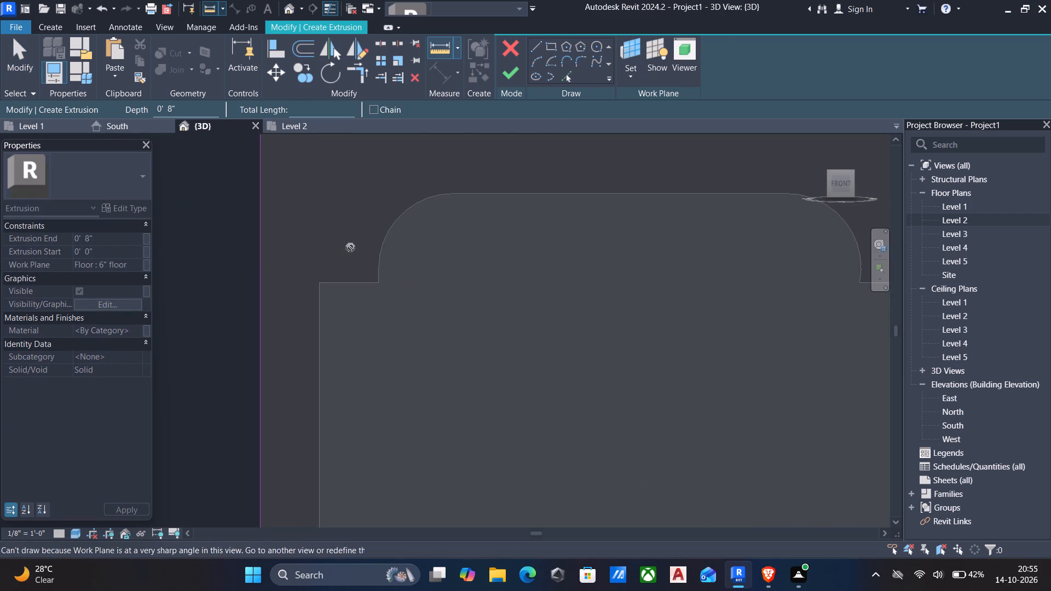
pyautogui.scroll(-2, 350, 251)
pyautogui.scroll(-6, 361, 337)
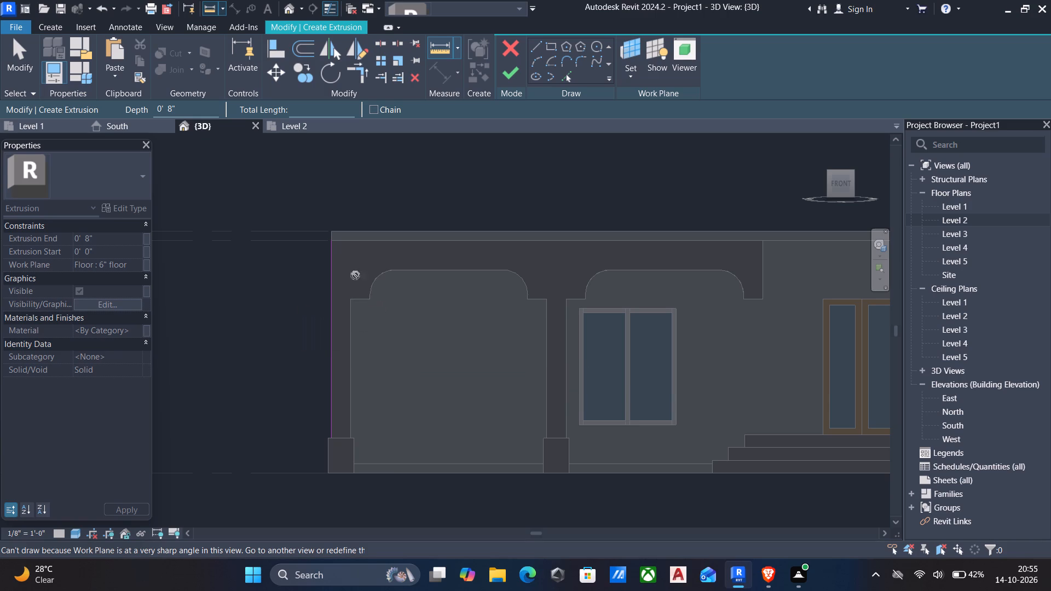
# Gauge the front arch's rise with a trial line up from the opening's upper corner beside the corner column, then cancel it.
pyautogui.click(536, 48)
pyautogui.scroll(5, 376, 315)
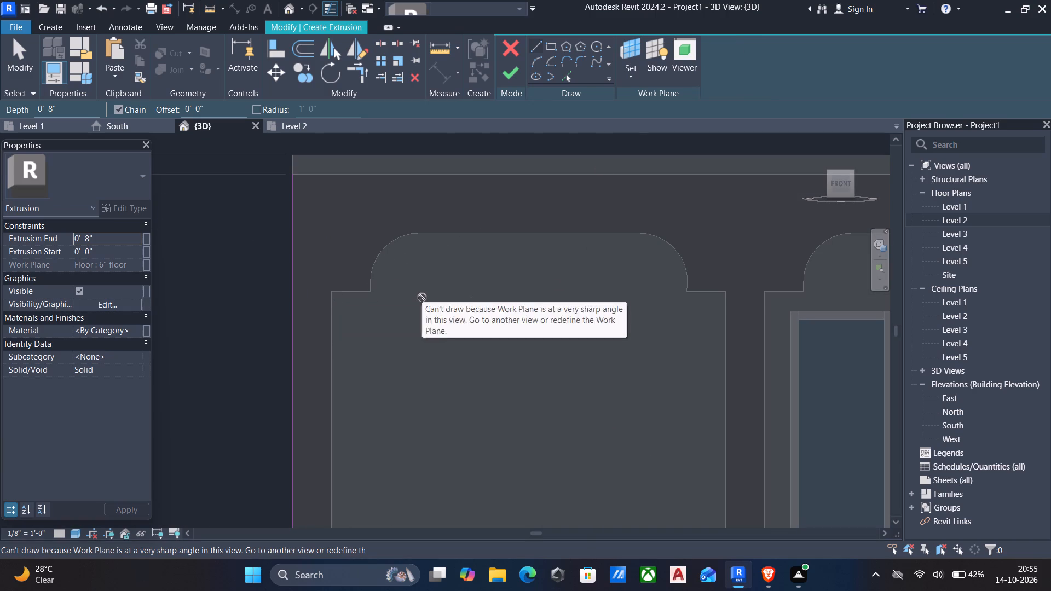
pyautogui.scroll(-3, 414, 303)
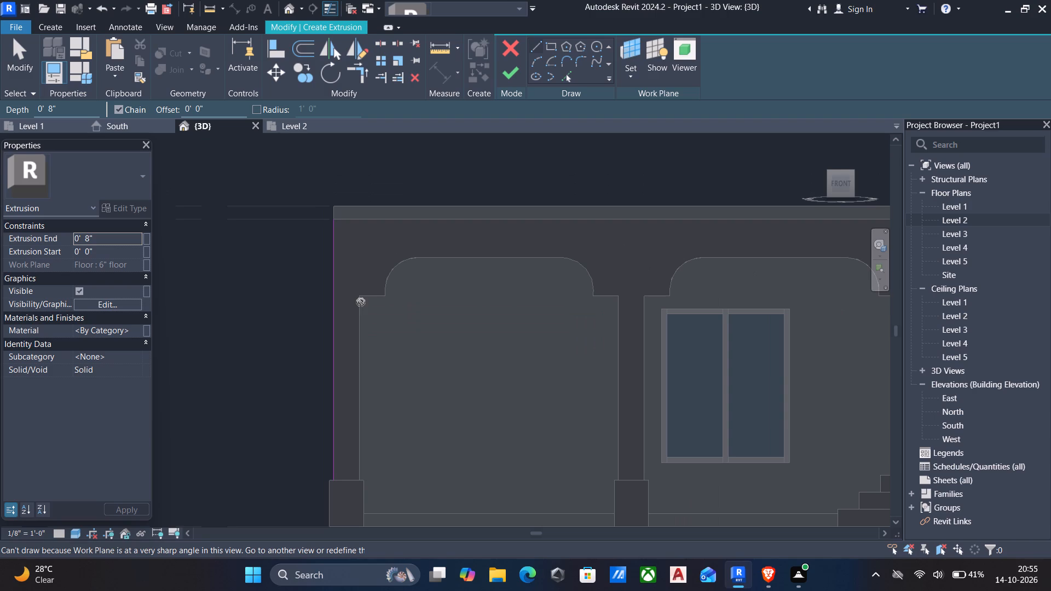
pyautogui.scroll(-3, 351, 321)
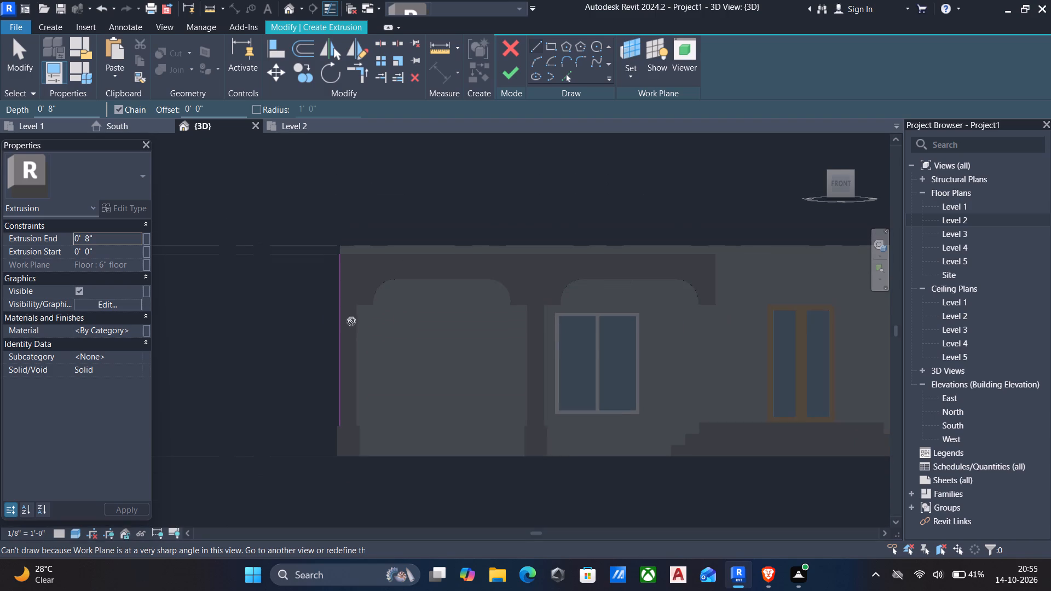
pyautogui.scroll(-1, 498, 213)
pyautogui.keyDown('shift'); pyautogui.moveTo(496, 220); pyautogui.dragTo(560, 263, button='middle'); pyautogui.keyUp('shift')
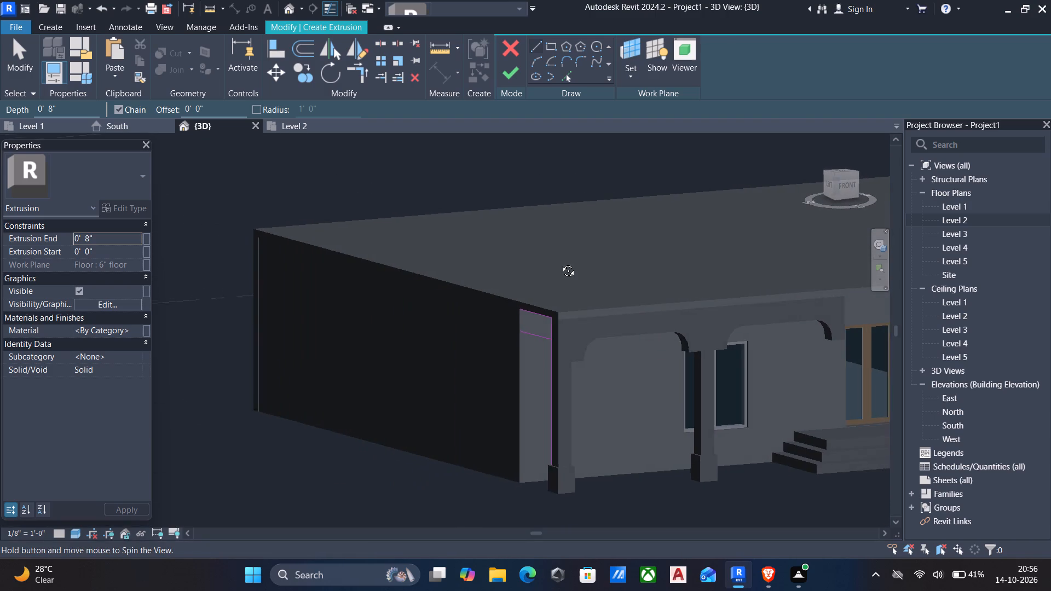
pyautogui.keyDown('shift'); pyautogui.moveTo(560, 263); pyautogui.dragTo(564, 262, button='middle'); pyautogui.keyUp('shift')
pyautogui.moveTo(576, 368); pyautogui.dragTo(585, 361, button='middle')
pyautogui.scroll(4, 599, 352)
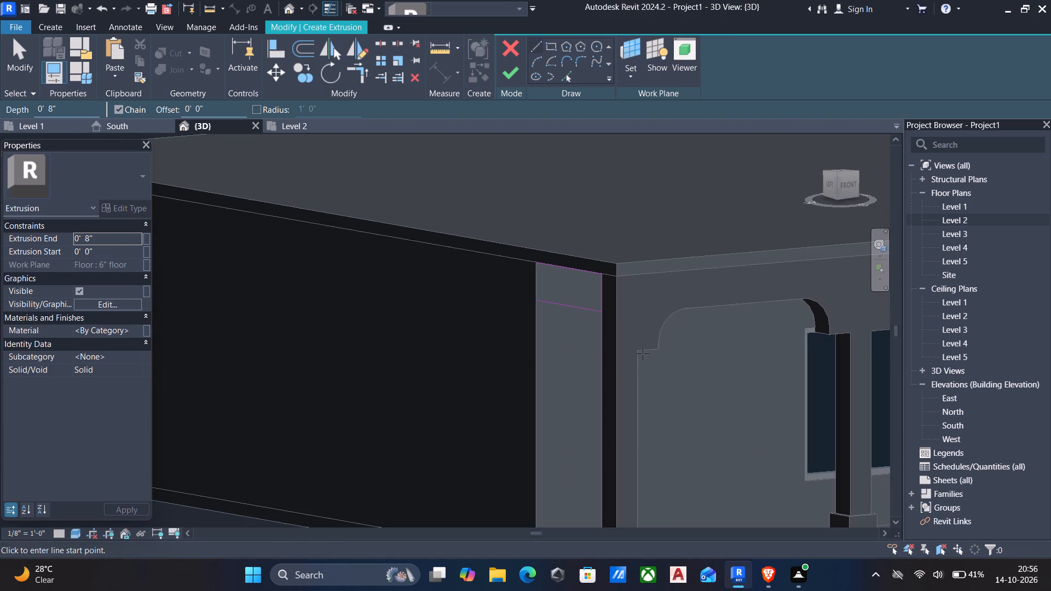
pyautogui.click(638, 352)
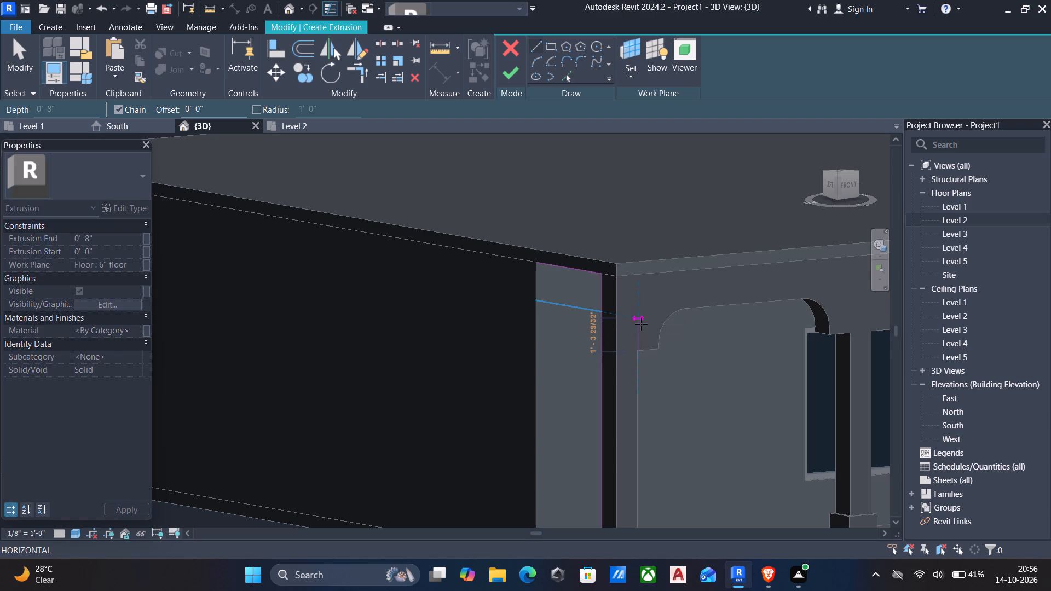
pyautogui.scroll(5, 641, 324)
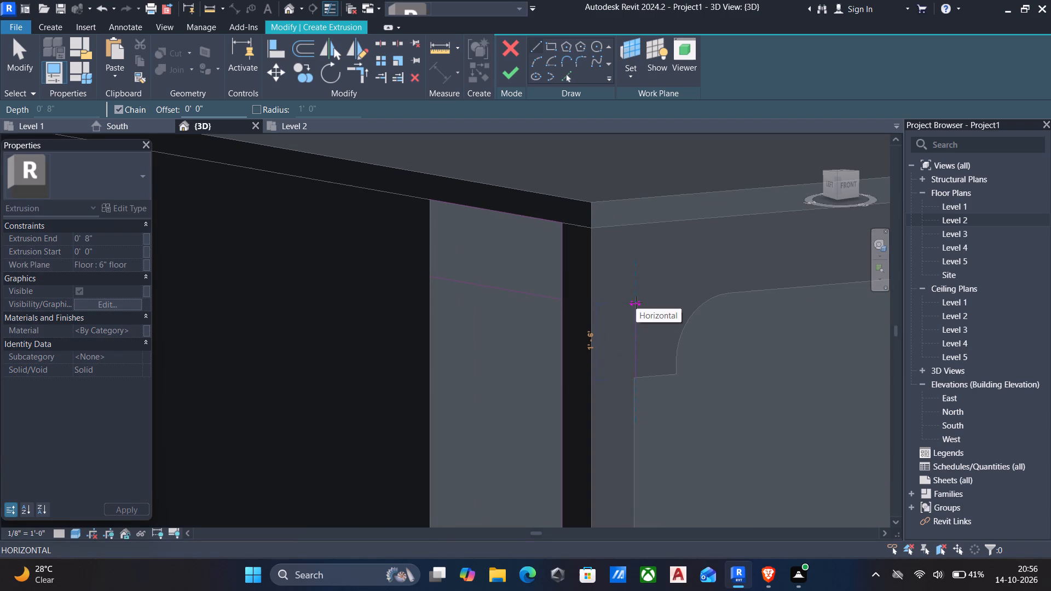
pyautogui.press('Escape')
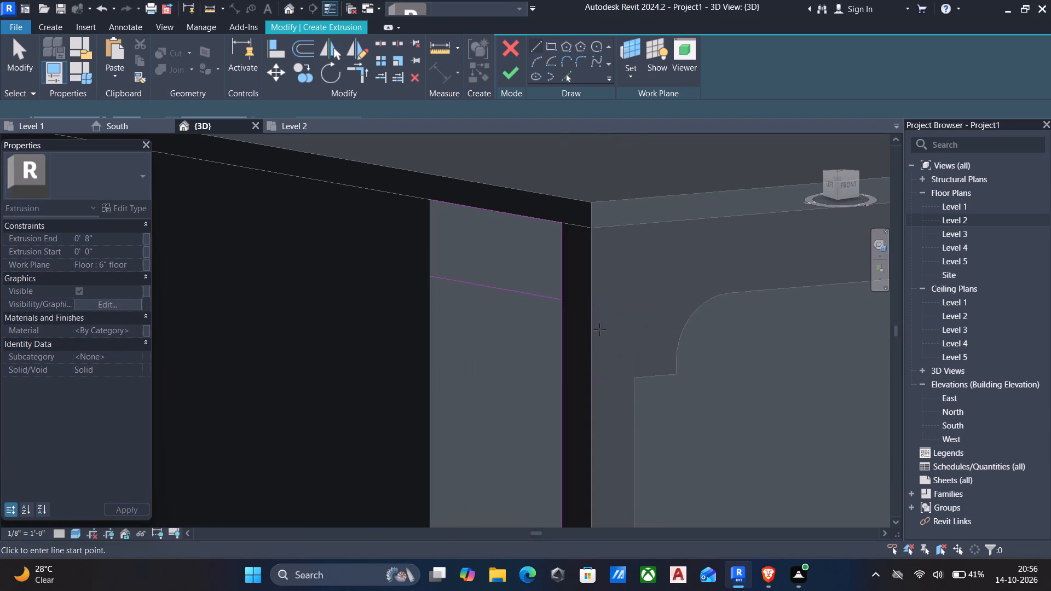
# In the left view, sketch a 1'-6" vertical line down the corner column's inner edge from the lower horizontal sketch line's end.
pyautogui.scroll(-2, 592, 334)
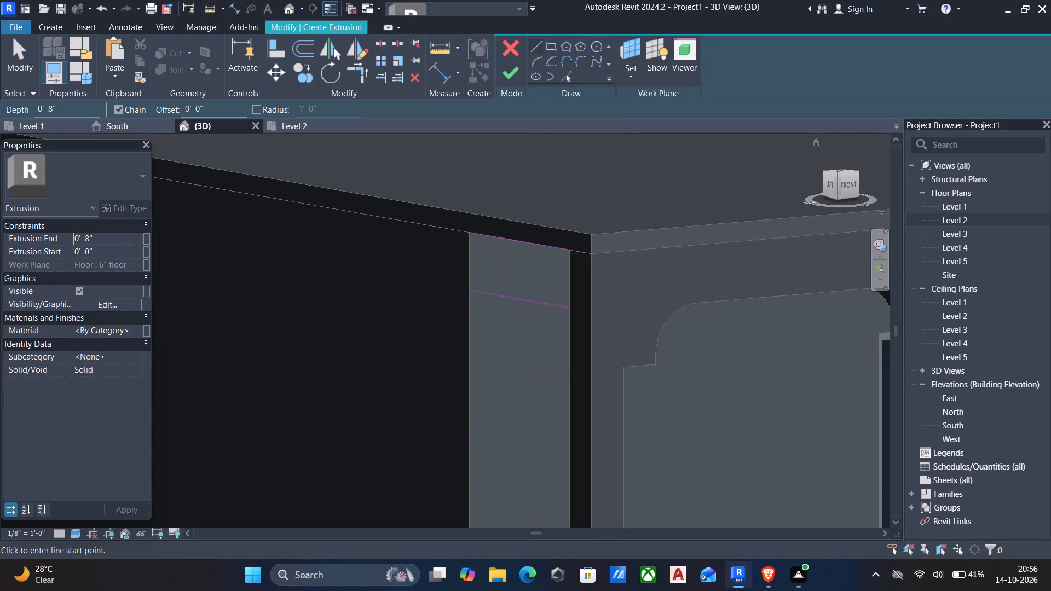
pyautogui.click(829, 183)
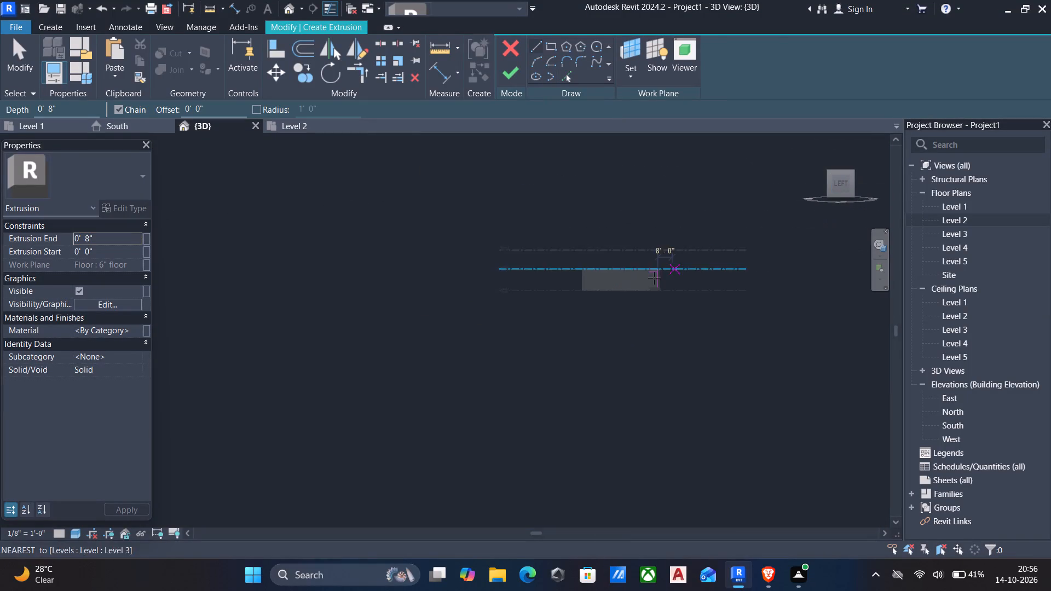
pyautogui.scroll(4, 600, 300)
pyautogui.scroll(5, 282, 379)
pyautogui.scroll(5, 458, 354)
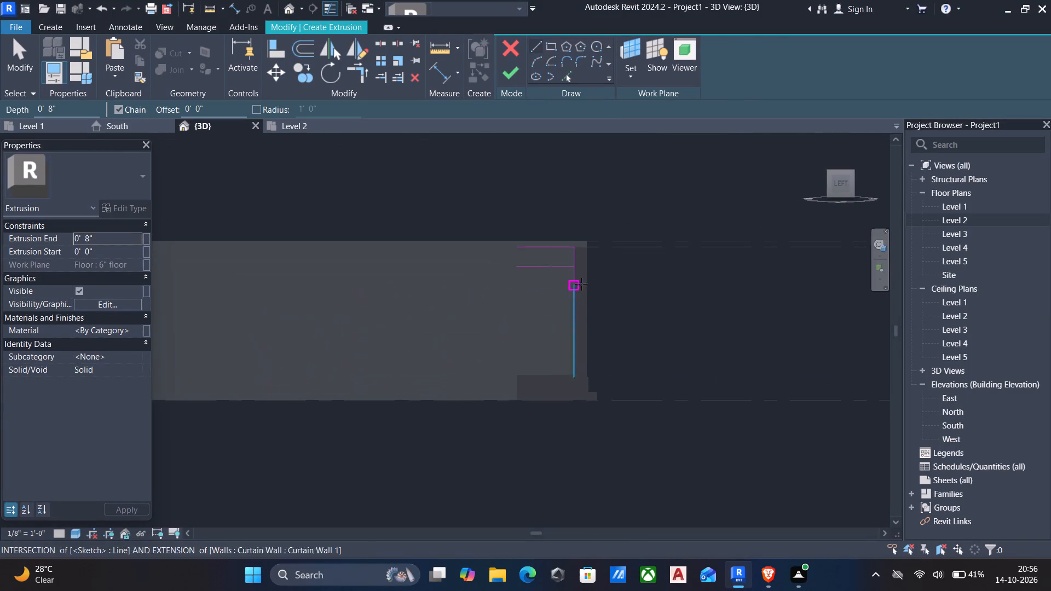
pyautogui.scroll(5, 582, 284)
pyautogui.click(567, 250)
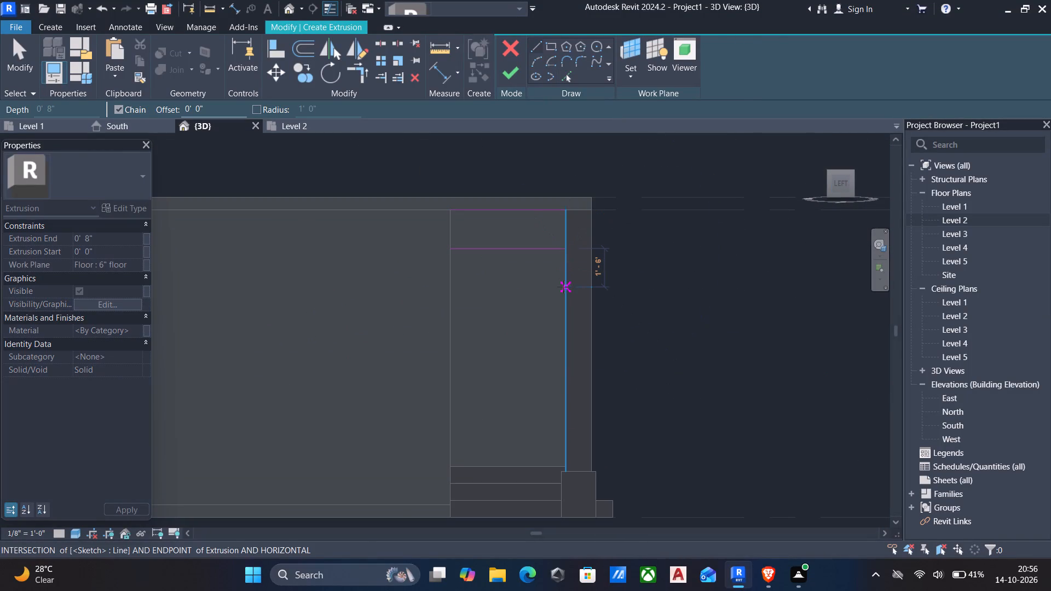
pyautogui.write('1\'6"')
pyautogui.press('Return')
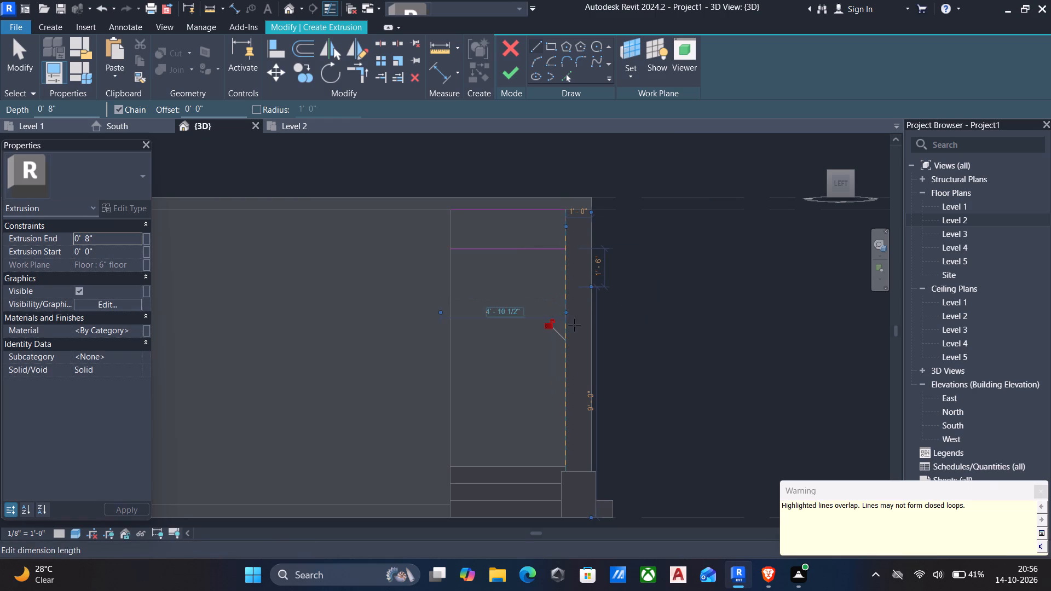
pyautogui.scroll(4, 510, 326)
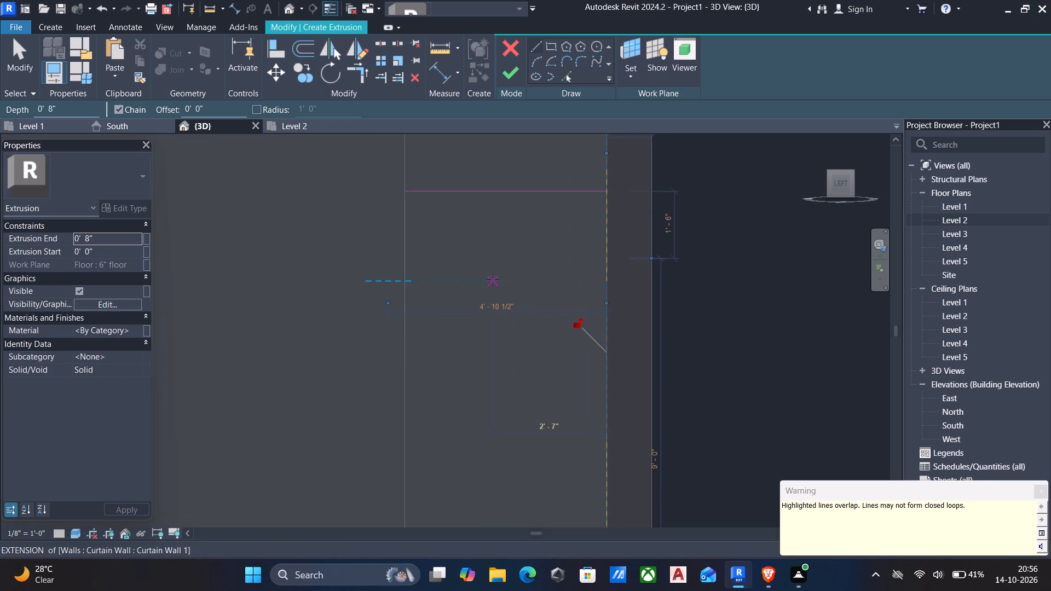
# Sketch a 1' horizontal line inward from the lower end of the 1'-6" edge line, and a vertical line up to the lower horizontal line.
pyautogui.press('Escape')
pyautogui.press('Escape')
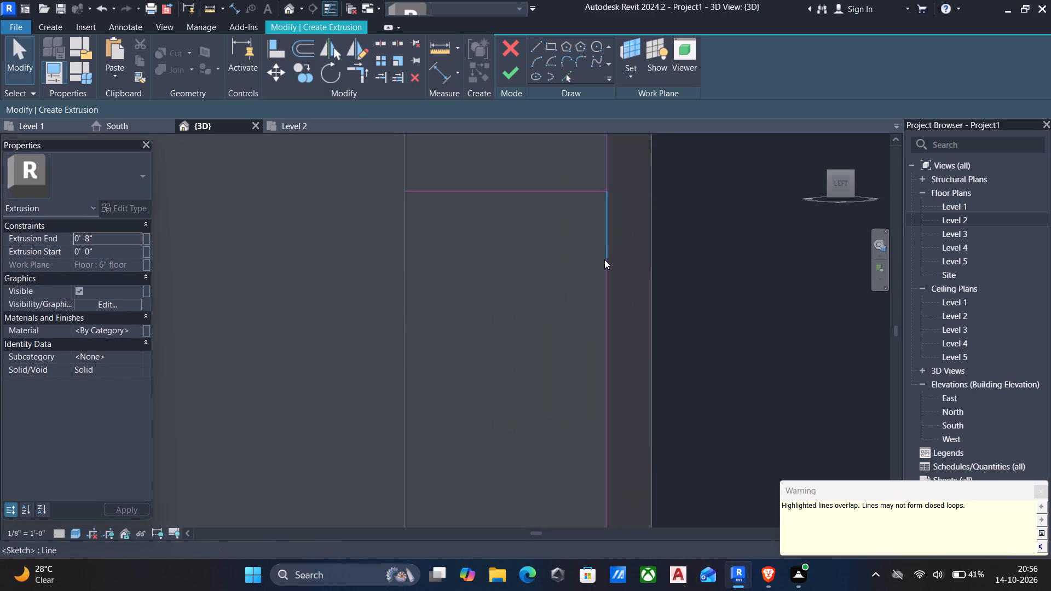
pyautogui.click(528, 46)
pyautogui.click(534, 50)
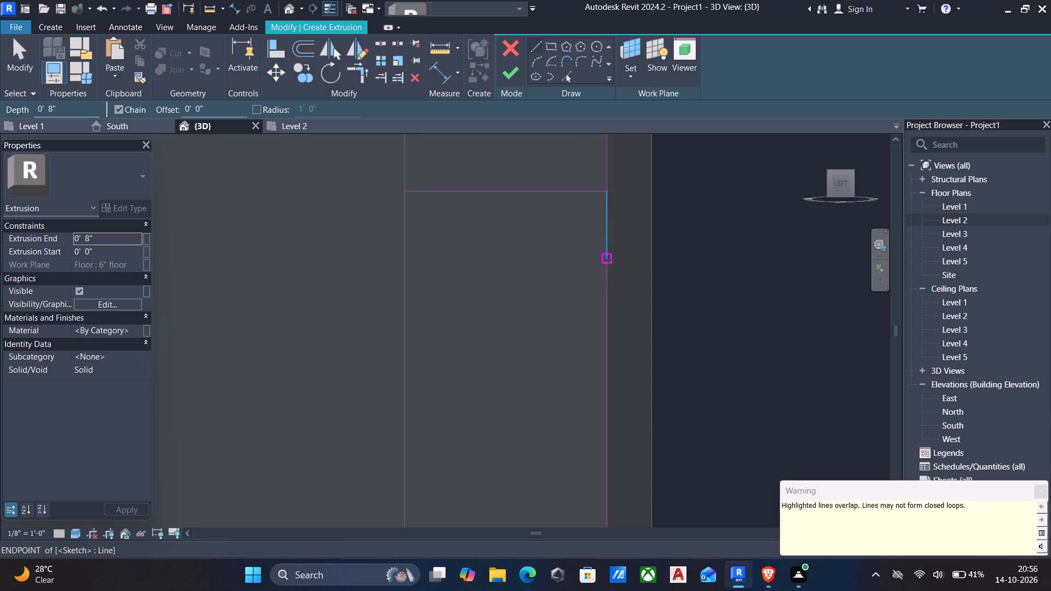
pyautogui.click(609, 260)
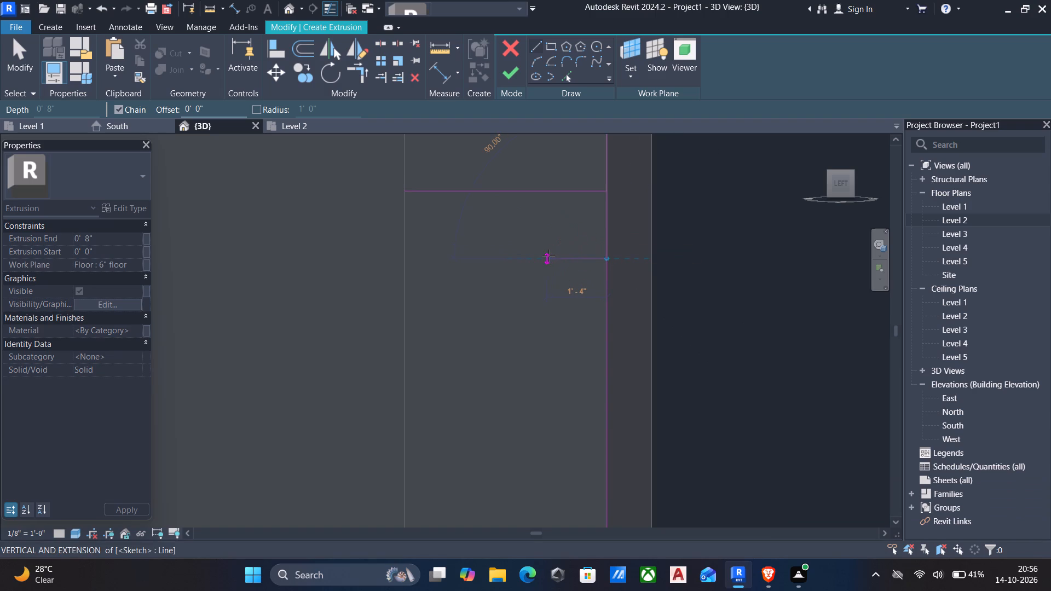
pyautogui.write("1'")
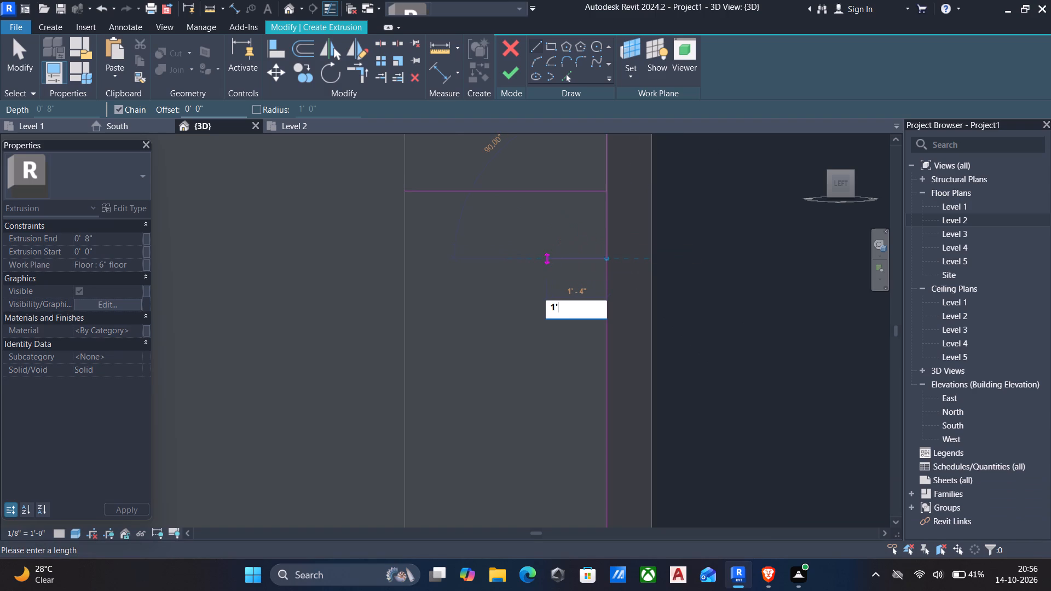
pyautogui.press('Return')
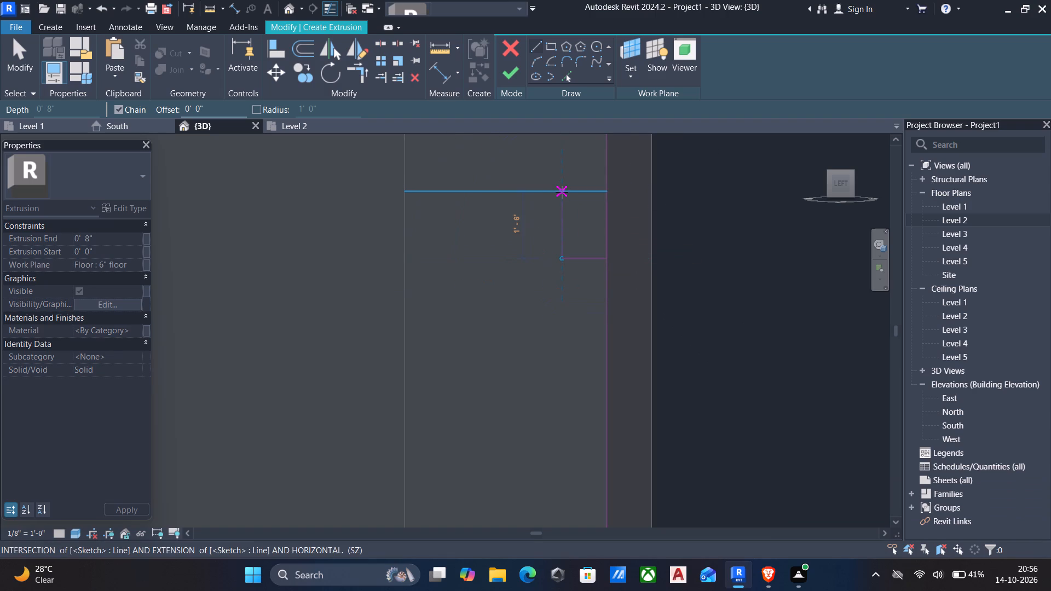
pyautogui.click(562, 192)
pyautogui.press('Escape')
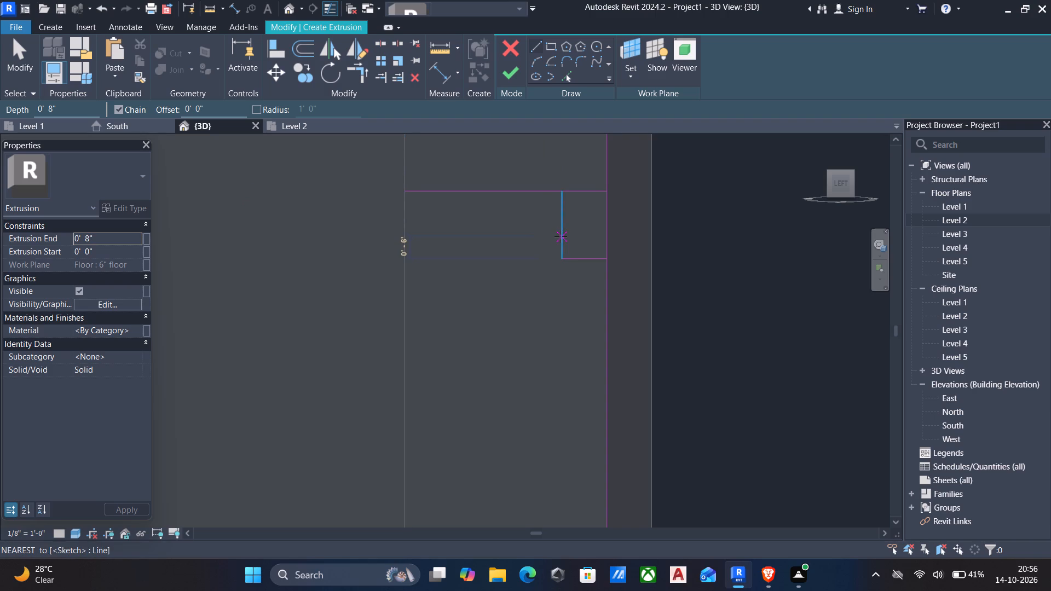
pyautogui.press('Escape')
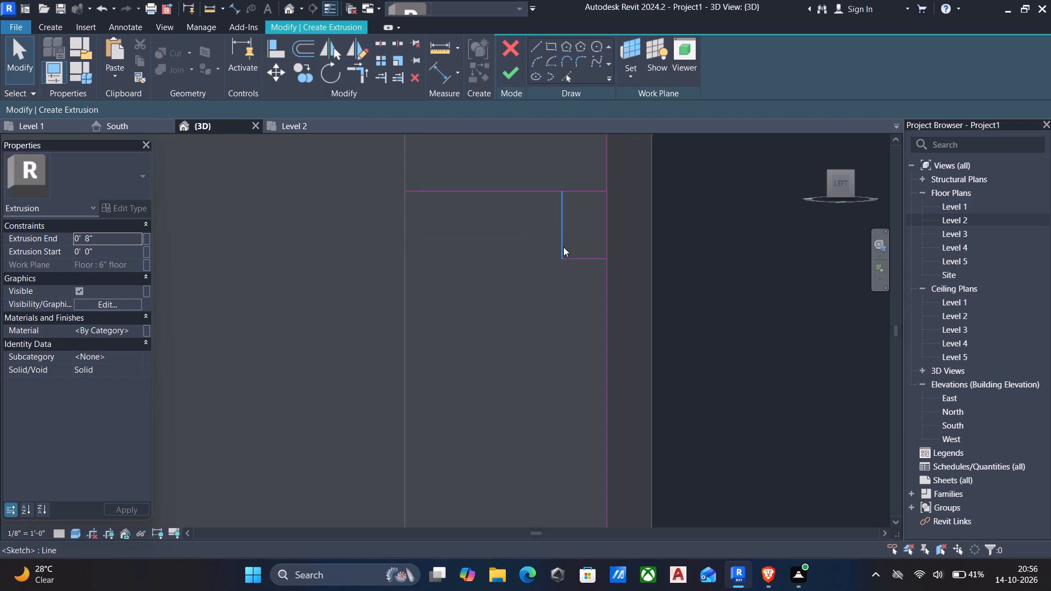
# Set the new short vertical line's distance from the column's inner edge to 6".
pyautogui.click(563, 250)
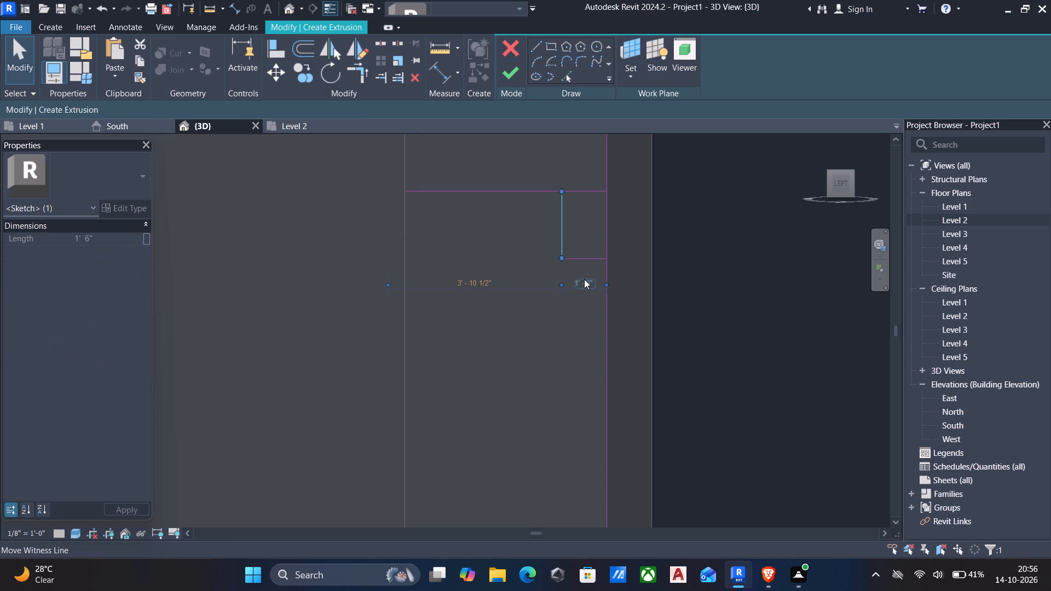
pyautogui.click(584, 279)
pyautogui.press('6')
pyautogui.hotkey('shift', '"')
pyautogui.press('Return')
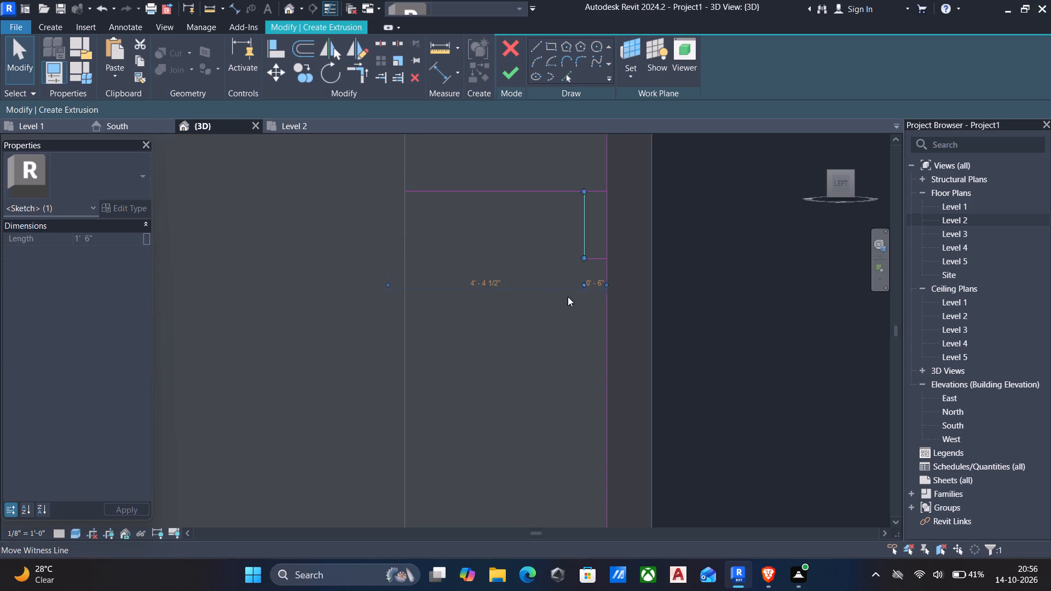
pyautogui.press('Escape')
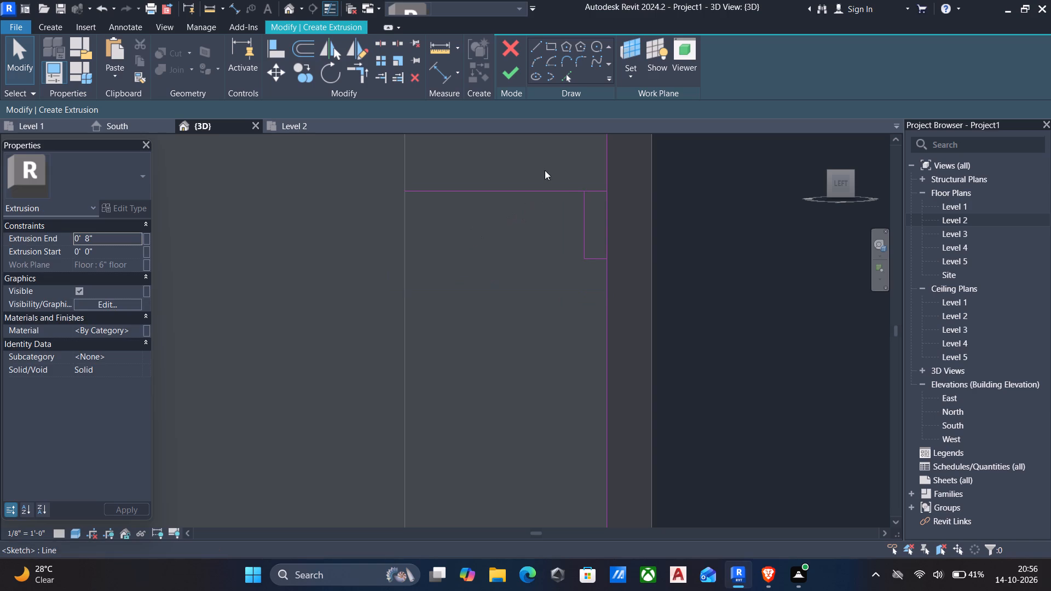
# Trim the lower horizontal line back to the top of the offset short vertical line, unjoining the conflicting elements.
pyautogui.moveTo(545, 168); pyautogui.dragTo(631, 299)
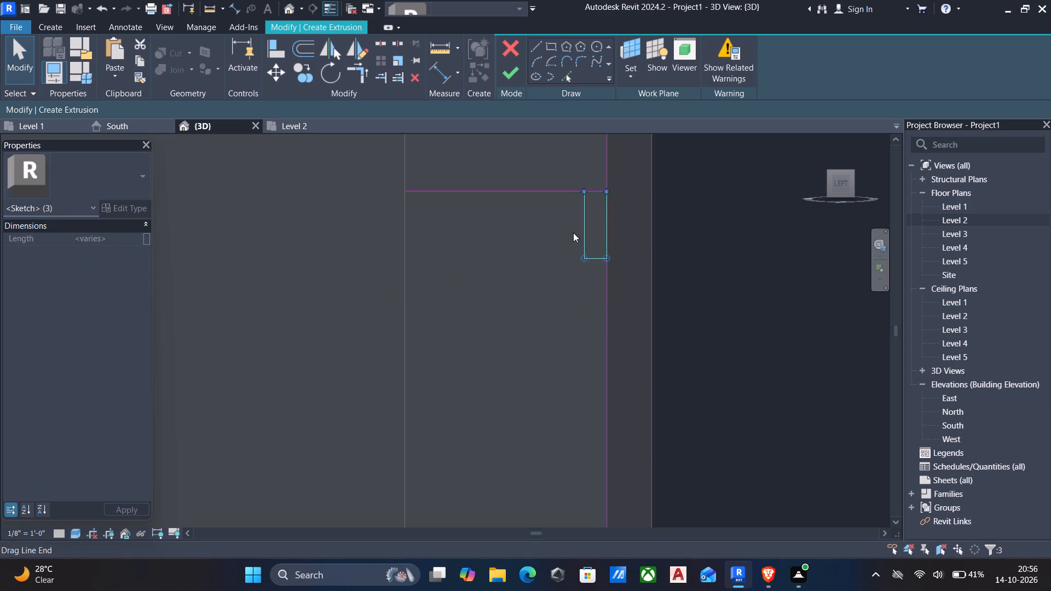
pyautogui.press('Escape')
pyautogui.write('tr')
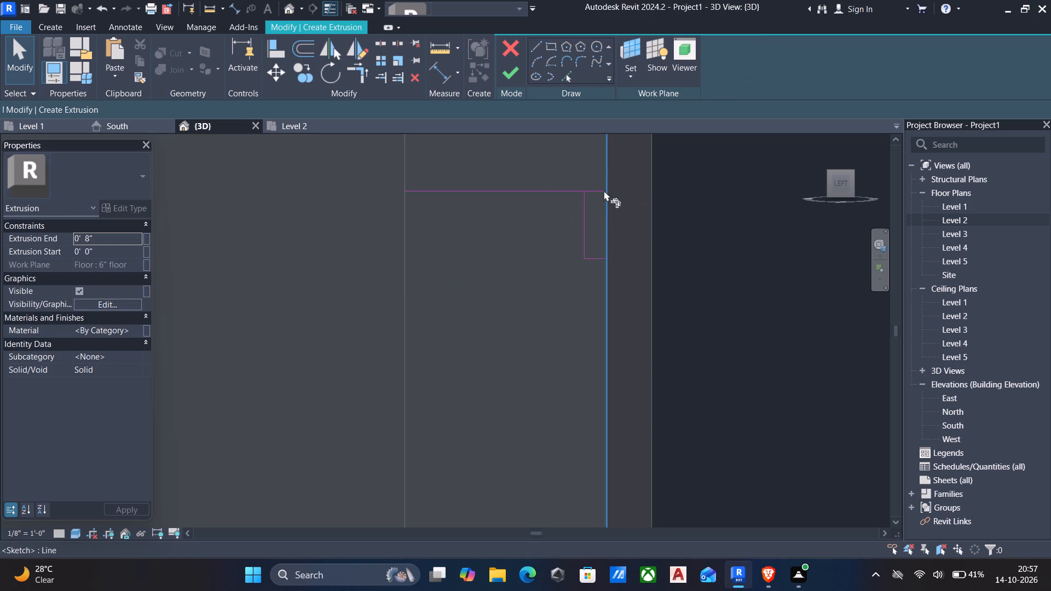
pyautogui.click(588, 218)
pyautogui.click(555, 188)
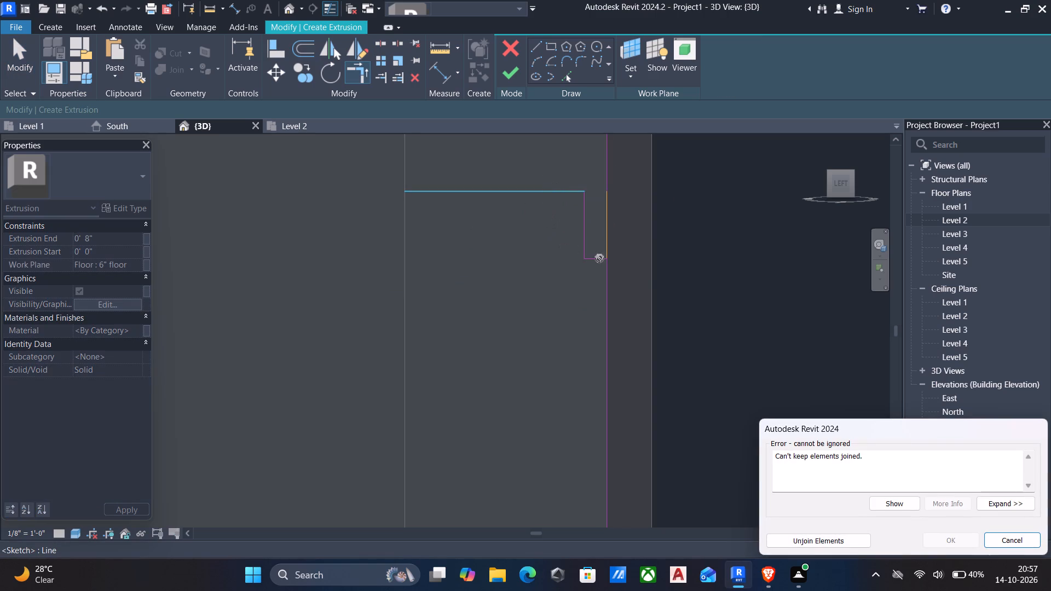
pyautogui.click(814, 541)
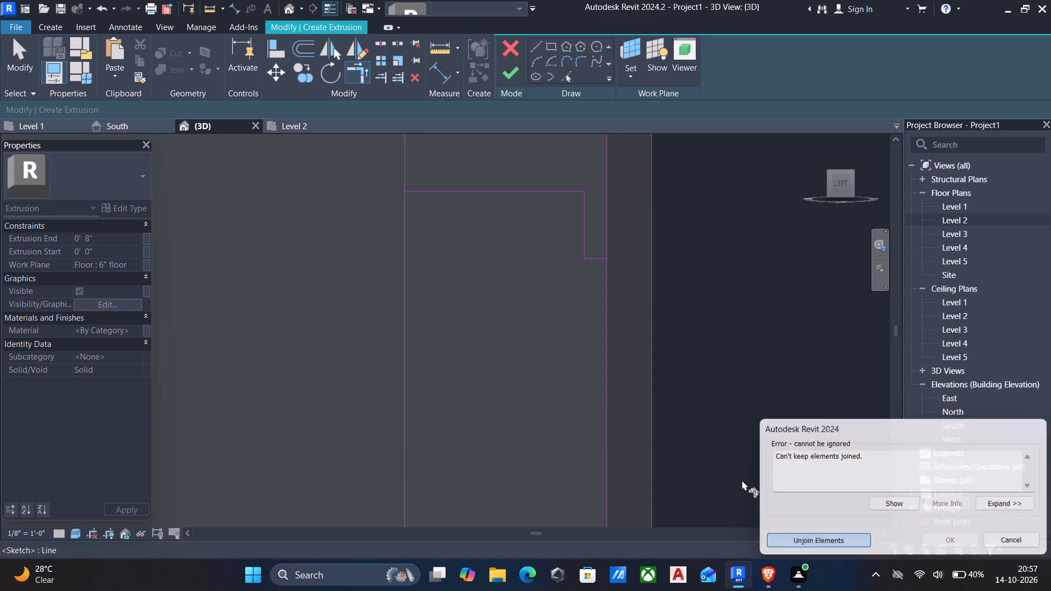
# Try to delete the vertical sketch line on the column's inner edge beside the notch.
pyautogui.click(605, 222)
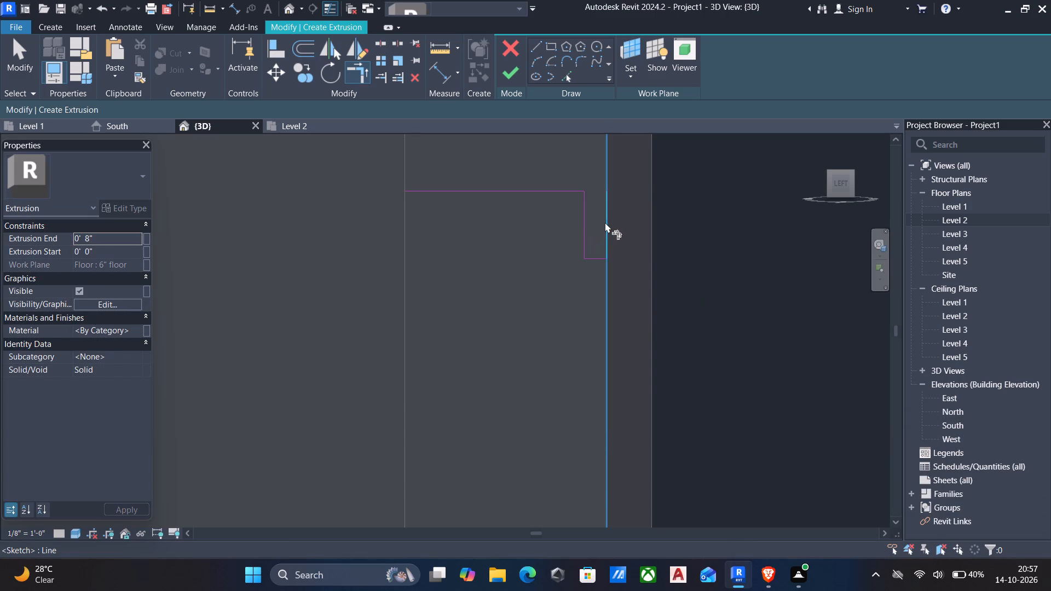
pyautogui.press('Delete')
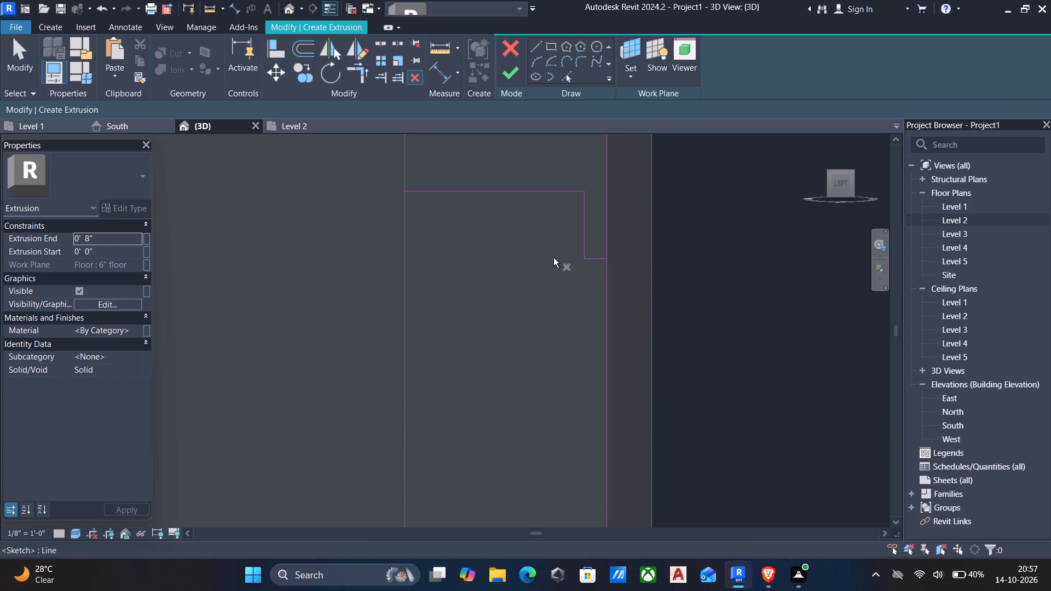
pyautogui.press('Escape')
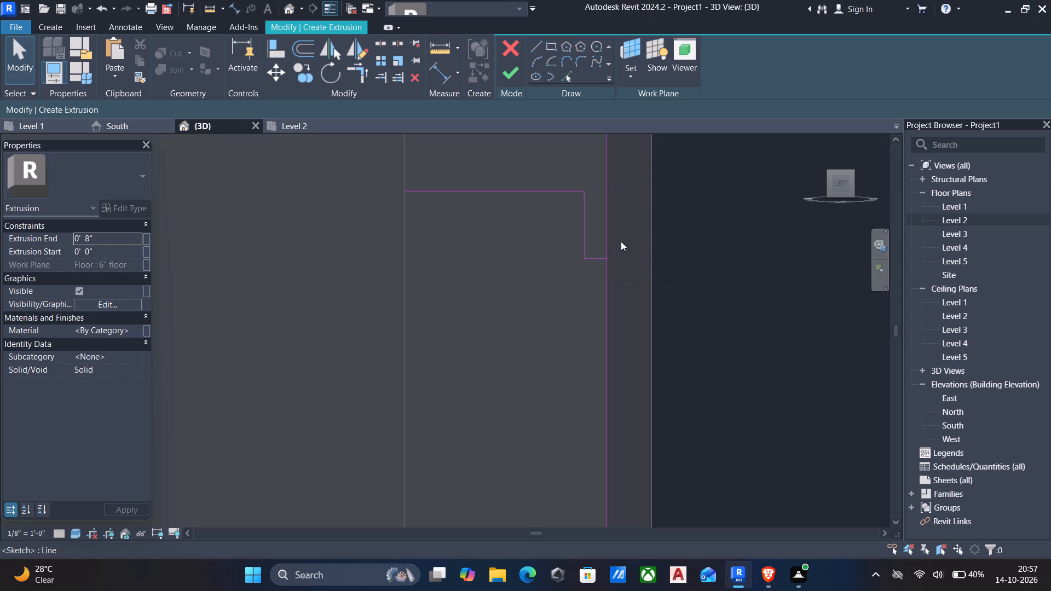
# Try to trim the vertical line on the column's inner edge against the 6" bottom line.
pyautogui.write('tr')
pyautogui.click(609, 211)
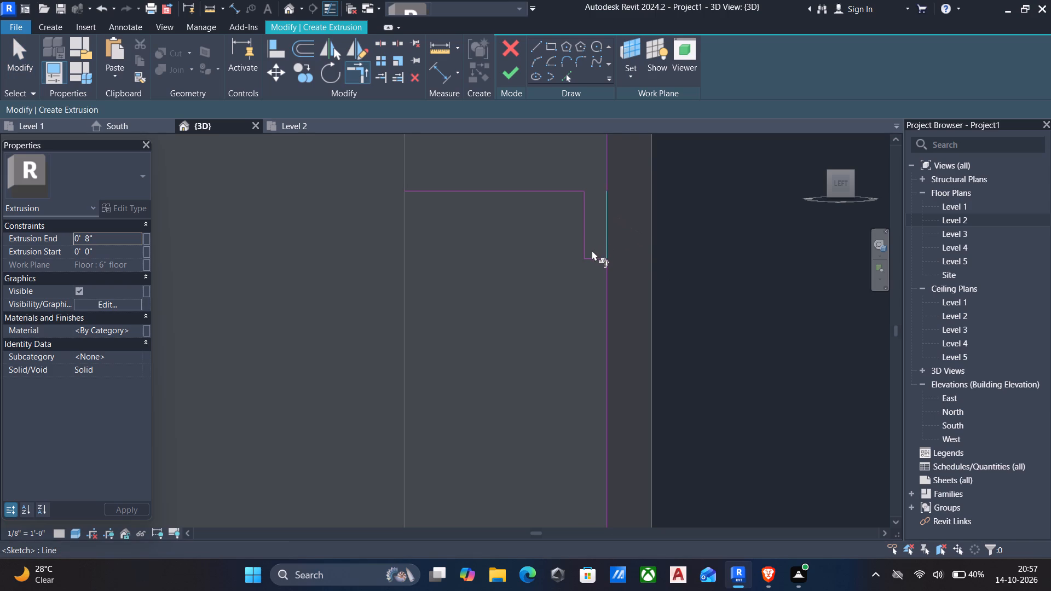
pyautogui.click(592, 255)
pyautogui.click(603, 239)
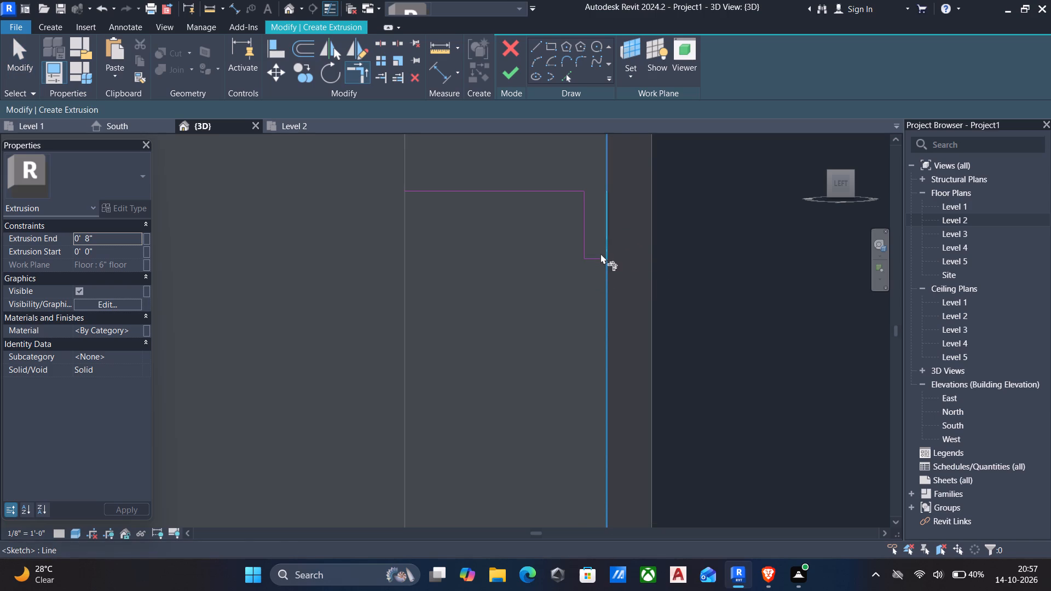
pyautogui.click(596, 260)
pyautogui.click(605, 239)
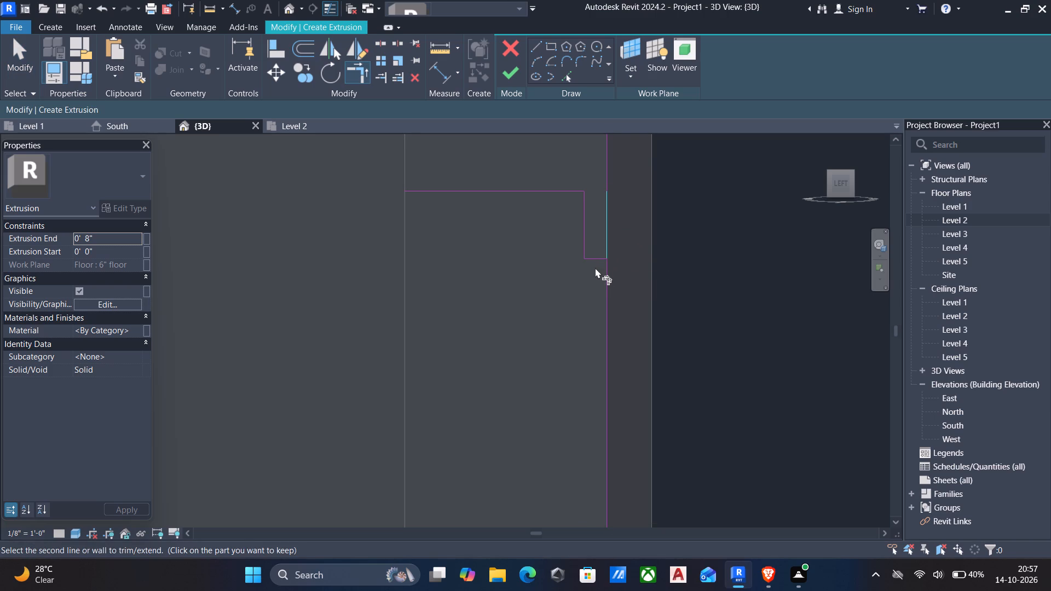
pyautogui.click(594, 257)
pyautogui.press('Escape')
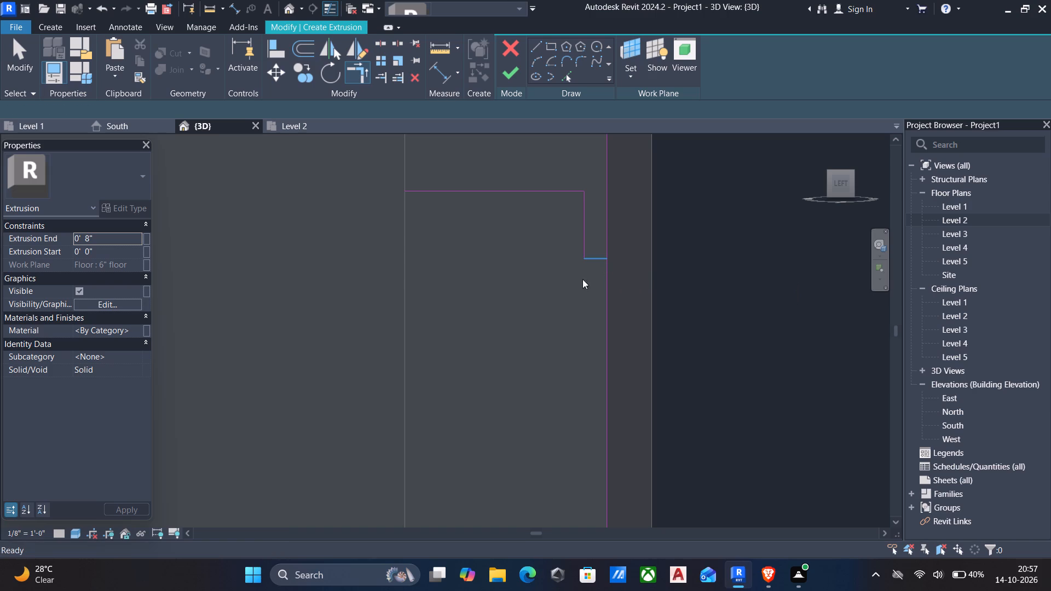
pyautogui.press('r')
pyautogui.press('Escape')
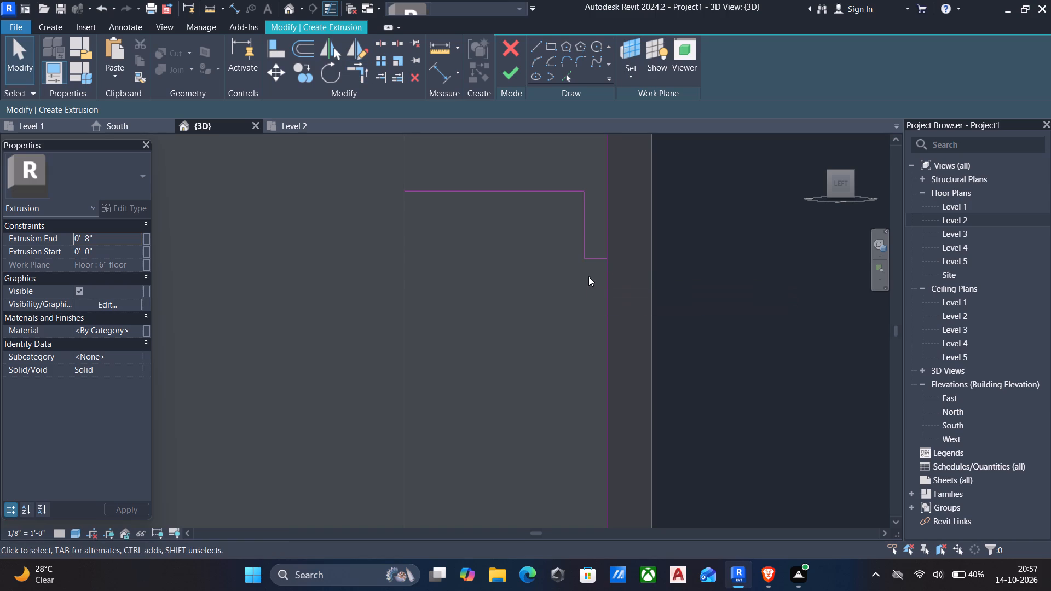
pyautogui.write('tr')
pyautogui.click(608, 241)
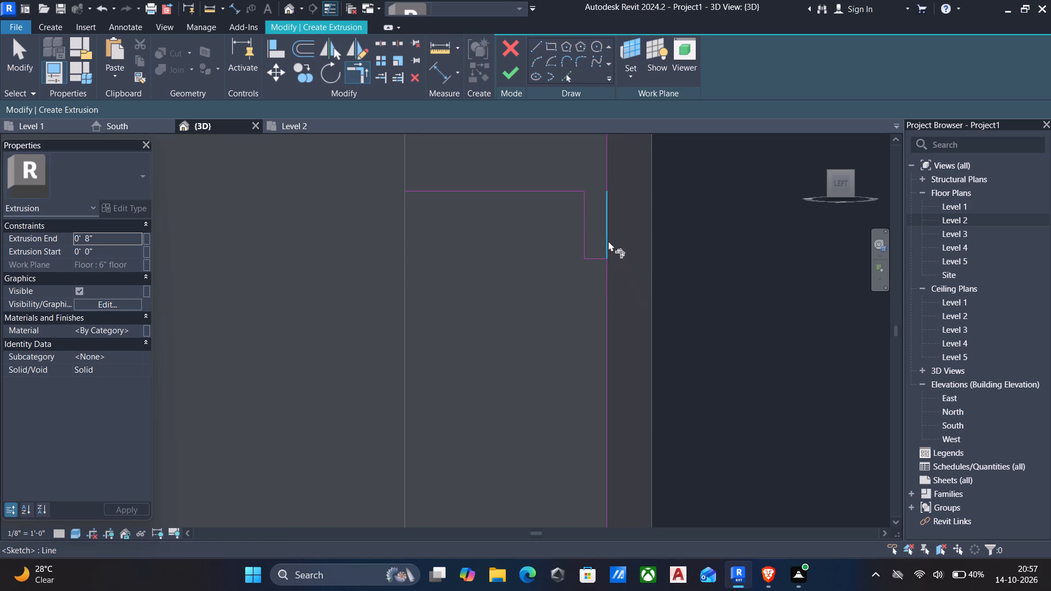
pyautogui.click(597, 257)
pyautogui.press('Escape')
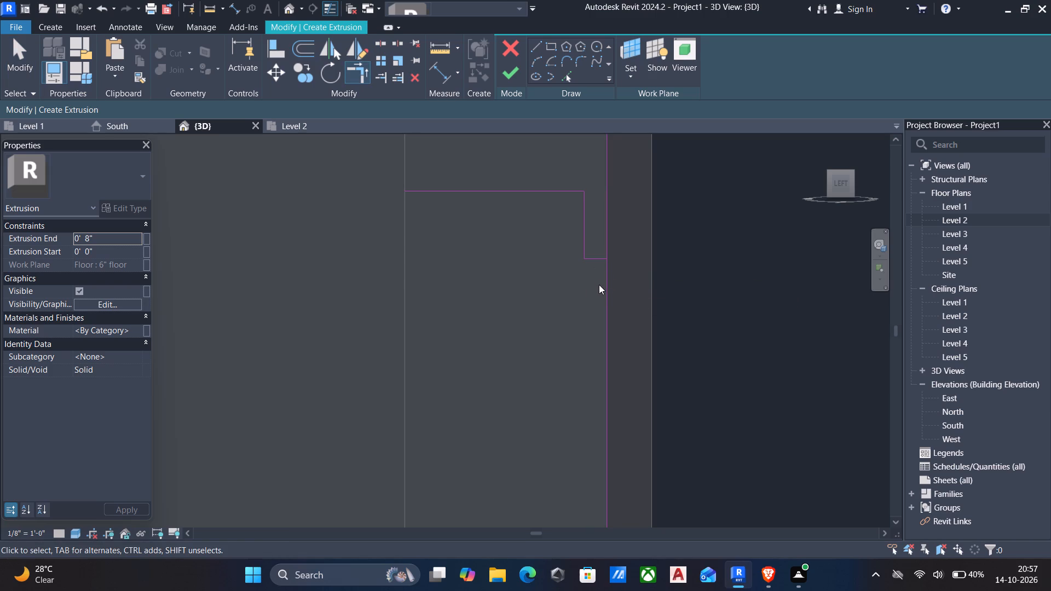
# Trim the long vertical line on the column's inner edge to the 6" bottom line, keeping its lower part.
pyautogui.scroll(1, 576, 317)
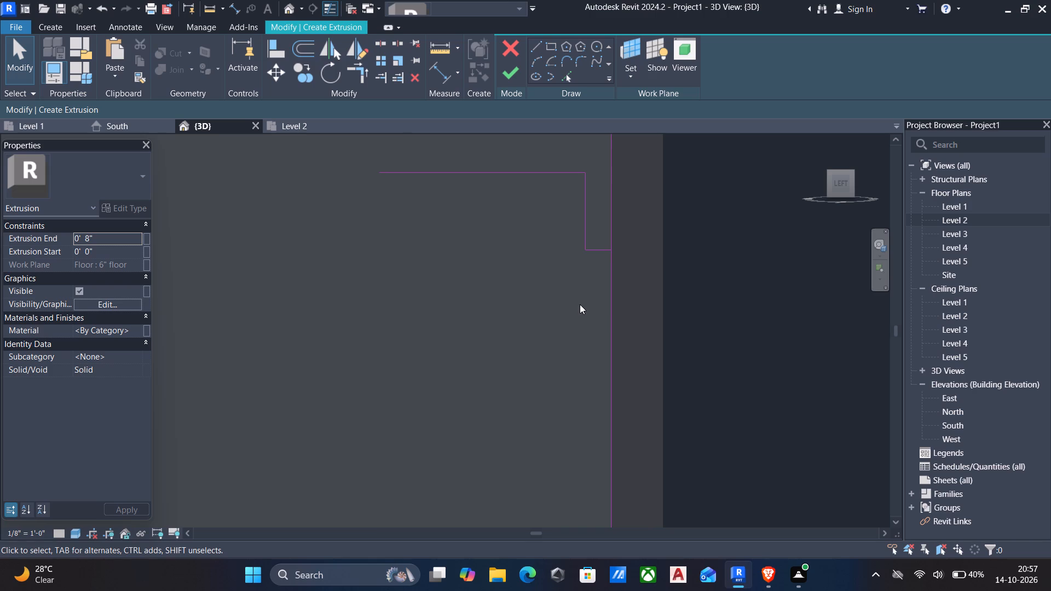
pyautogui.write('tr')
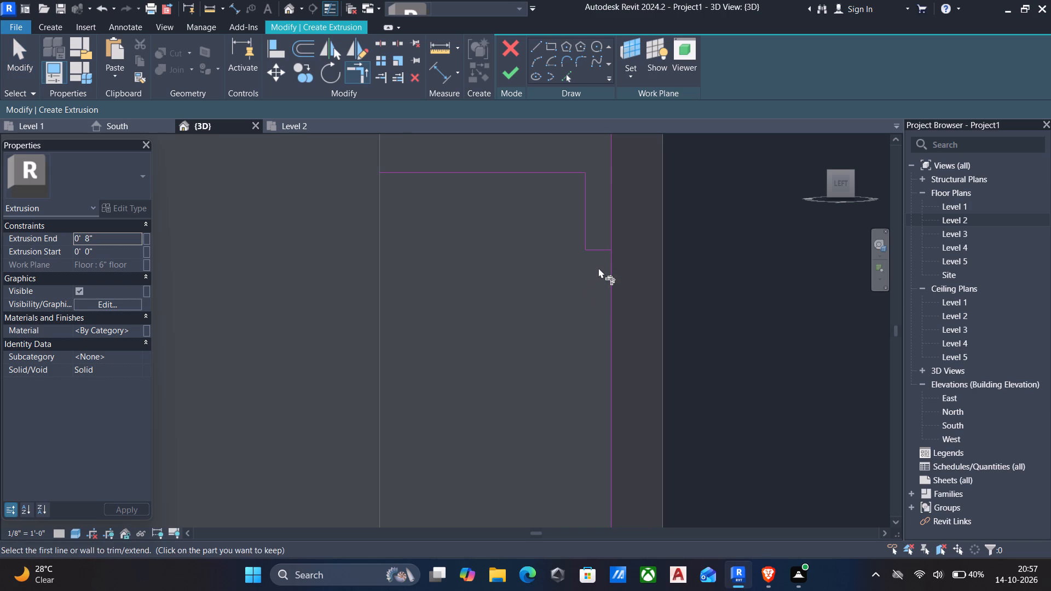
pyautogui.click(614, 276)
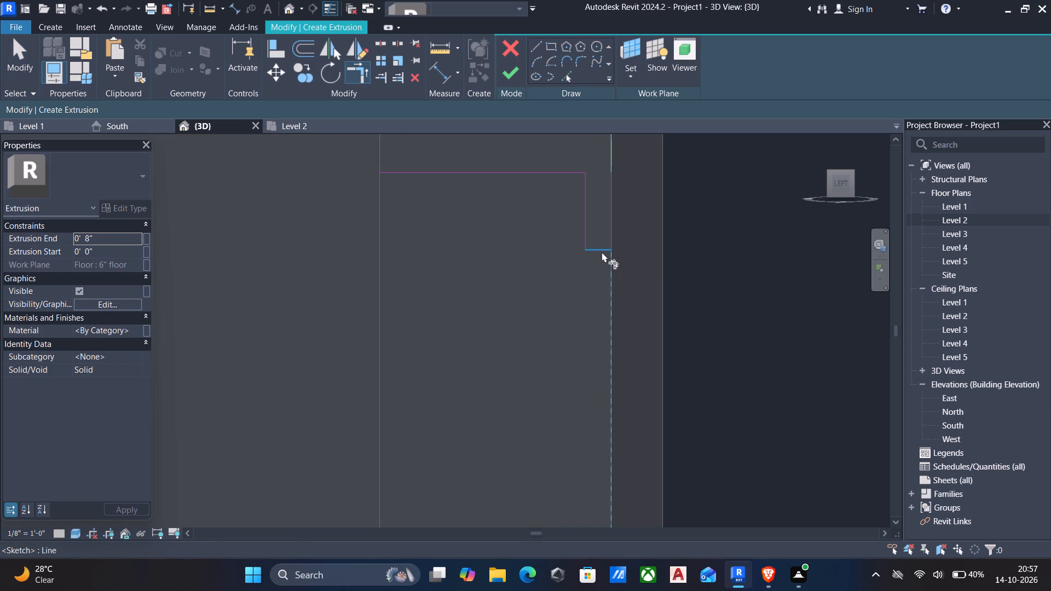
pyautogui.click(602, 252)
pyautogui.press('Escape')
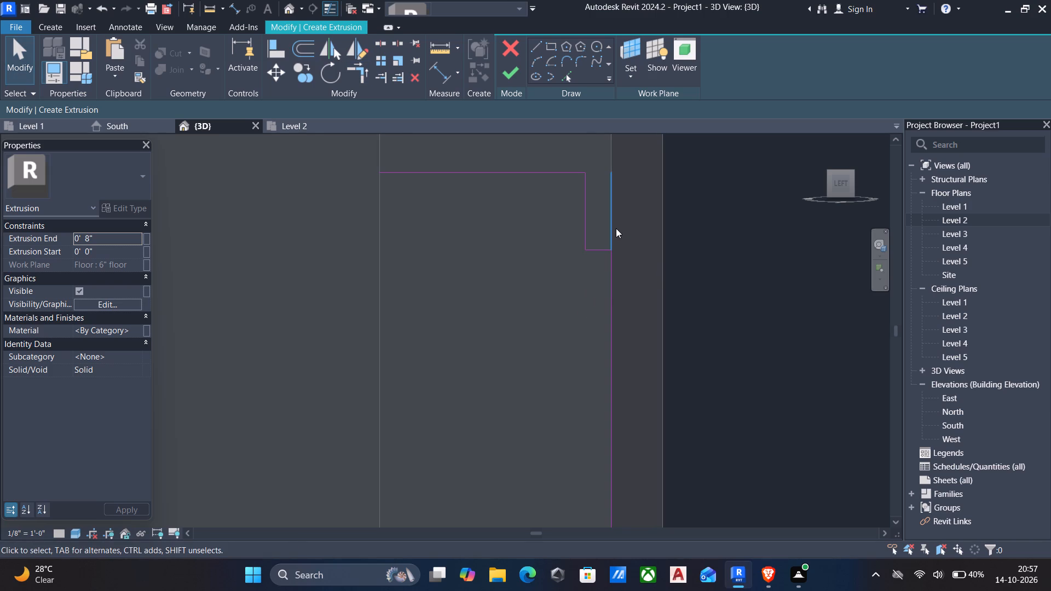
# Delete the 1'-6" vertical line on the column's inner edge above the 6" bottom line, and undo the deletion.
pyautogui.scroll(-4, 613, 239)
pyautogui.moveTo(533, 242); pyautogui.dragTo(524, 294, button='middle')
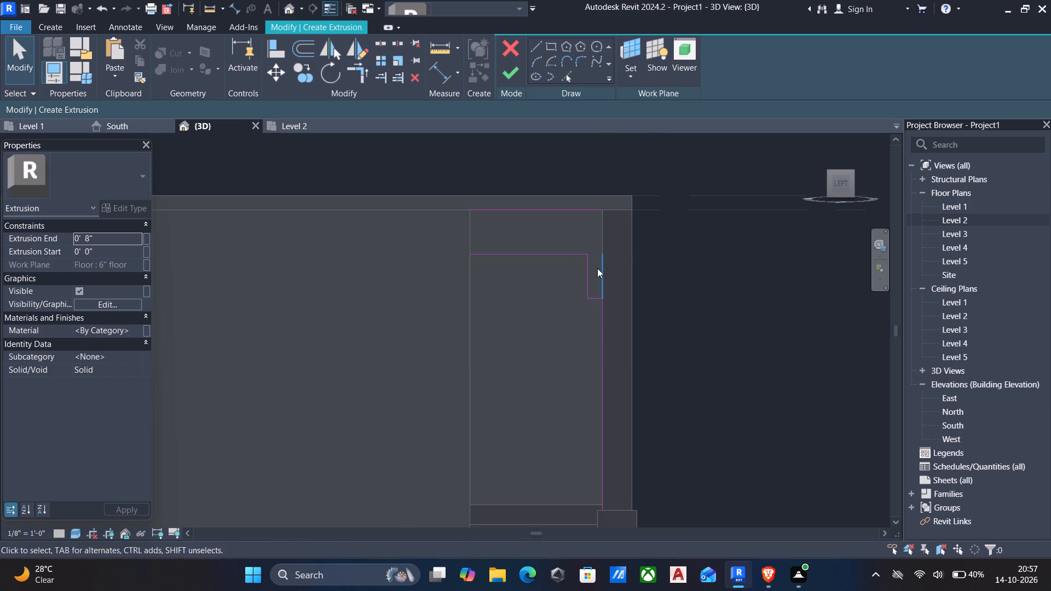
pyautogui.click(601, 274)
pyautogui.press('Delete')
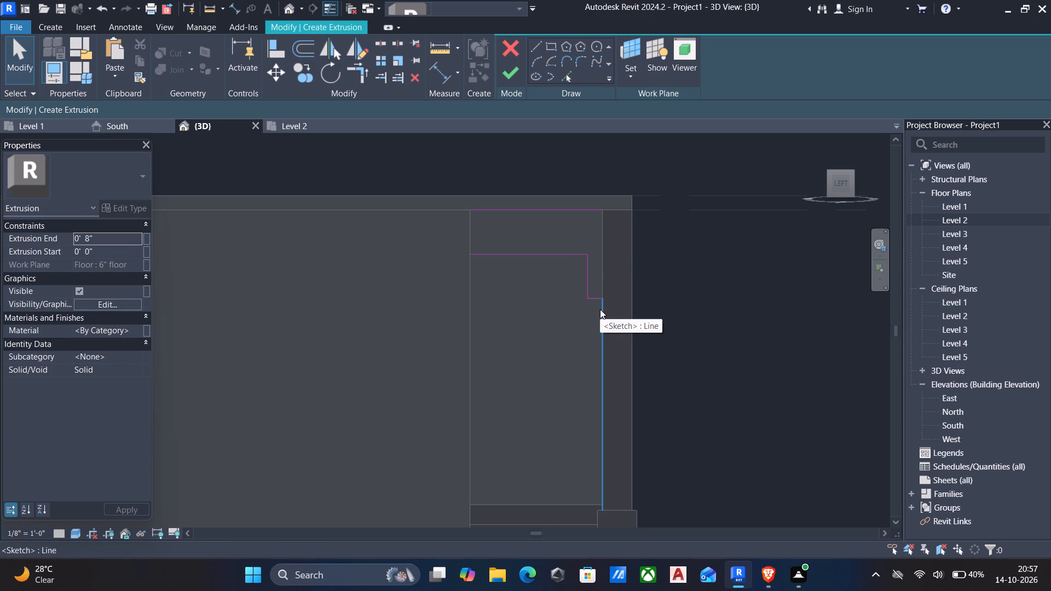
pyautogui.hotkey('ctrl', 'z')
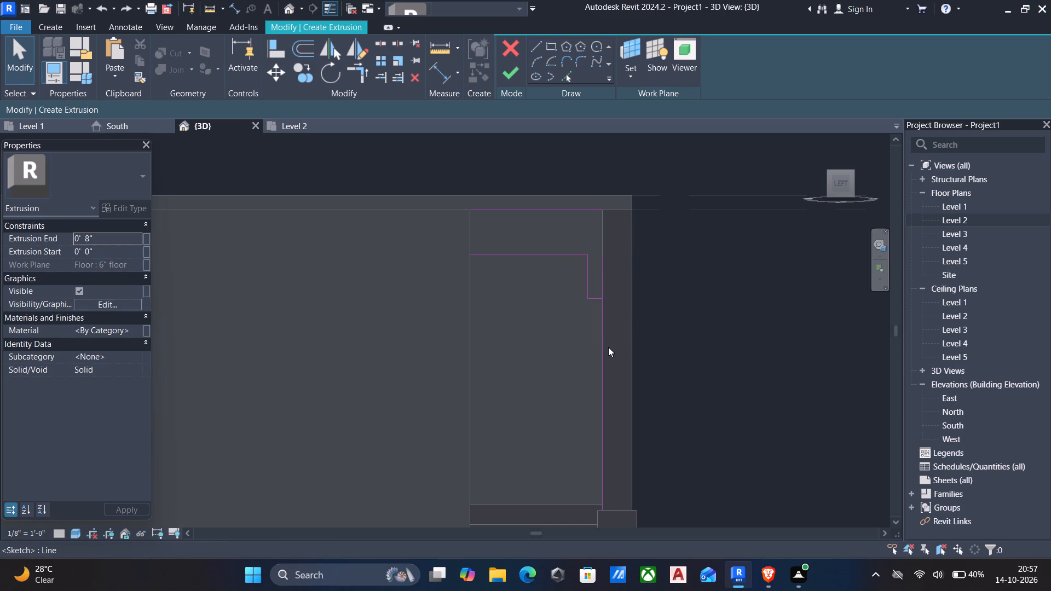
# Delete the long vertical sketch line running down the column's inner edge below the 6" bottom line.
pyautogui.click(608, 345)
pyautogui.press('Delete')
# Draw a 1'-6" vertical line along the column's inner edge, from the top line's end down to the lower vertical line.
pyautogui.scroll(5, 603, 298)
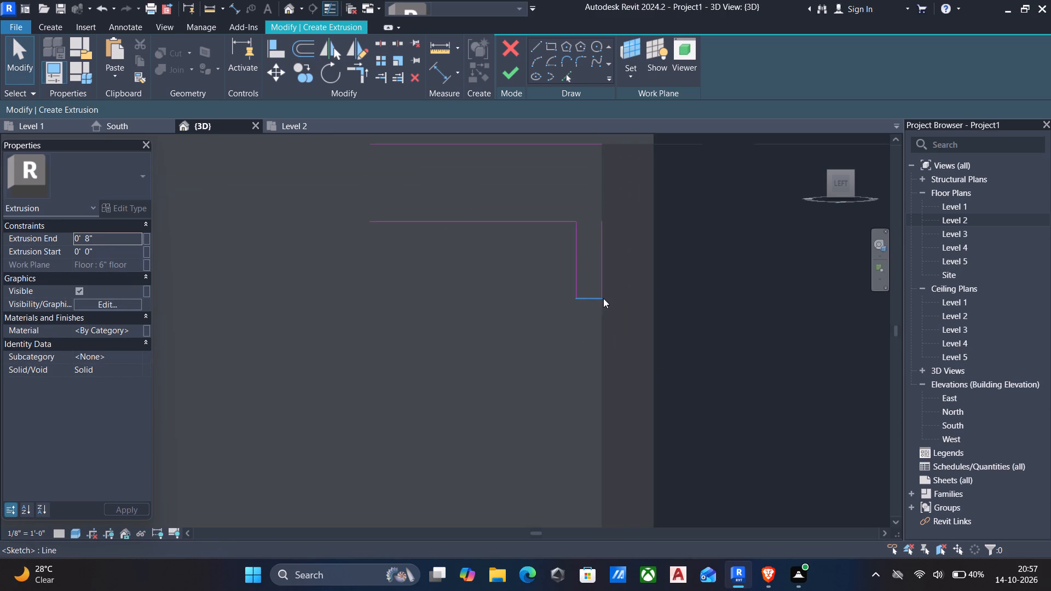
pyautogui.scroll(-4, 612, 290)
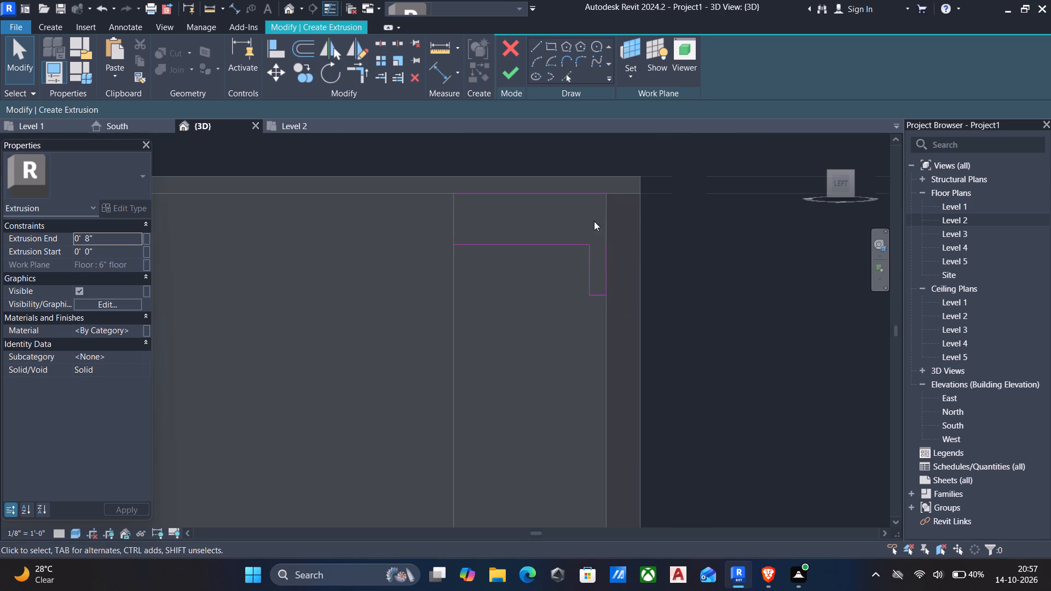
pyautogui.click(536, 43)
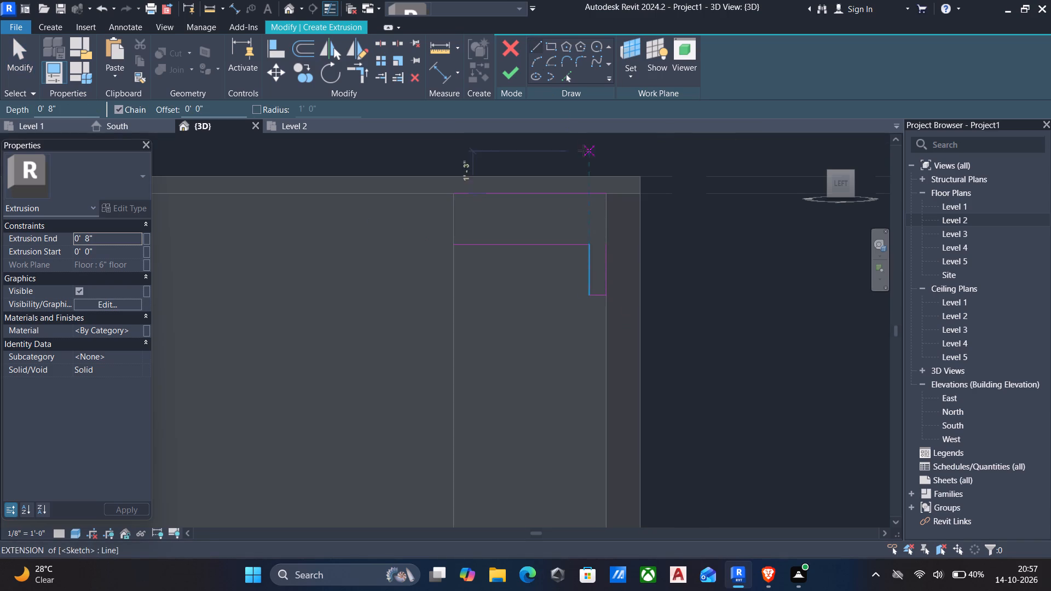
pyautogui.click(605, 192)
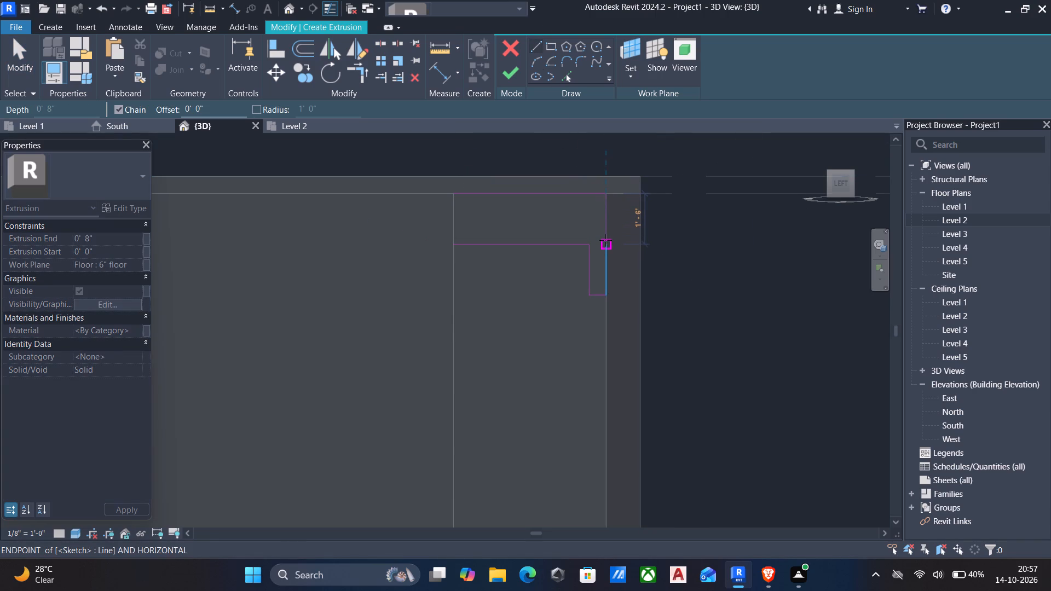
pyautogui.click(605, 240)
pyautogui.press('Escape')
pyautogui.press('Escape')
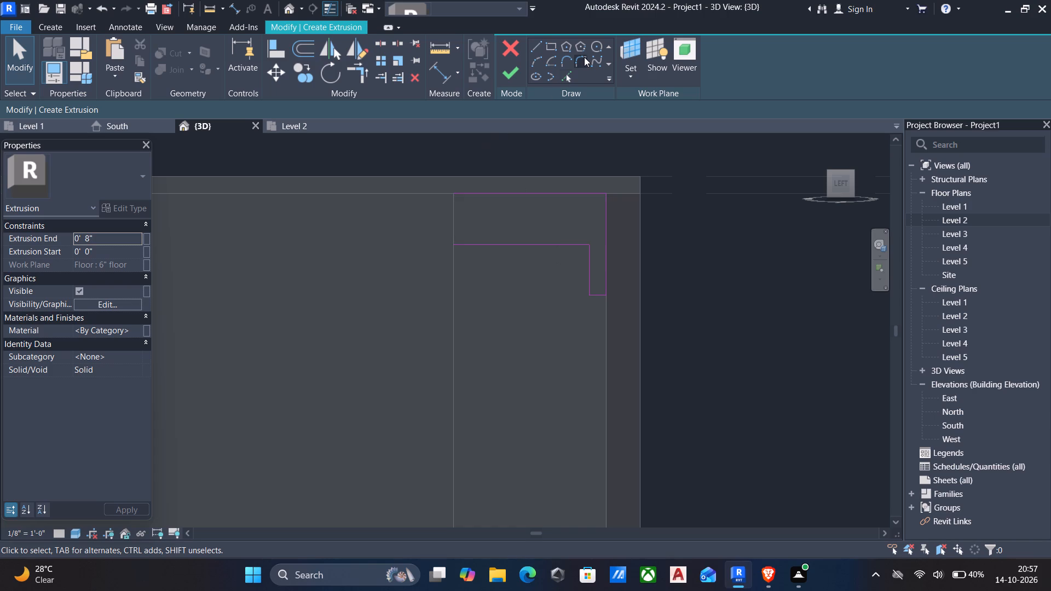
# Add a fillet arc of about 1'-10" radius between the horizontal line and the short vertical line beside the column.
pyautogui.click(583, 57)
pyautogui.click(559, 246)
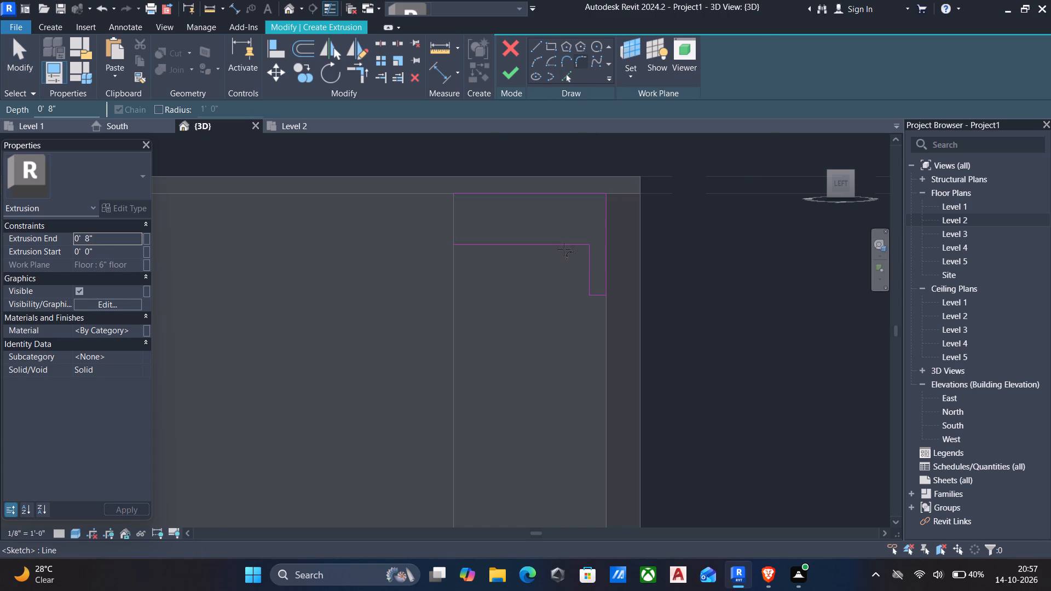
pyautogui.click(586, 261)
pyautogui.scroll(4, 580, 263)
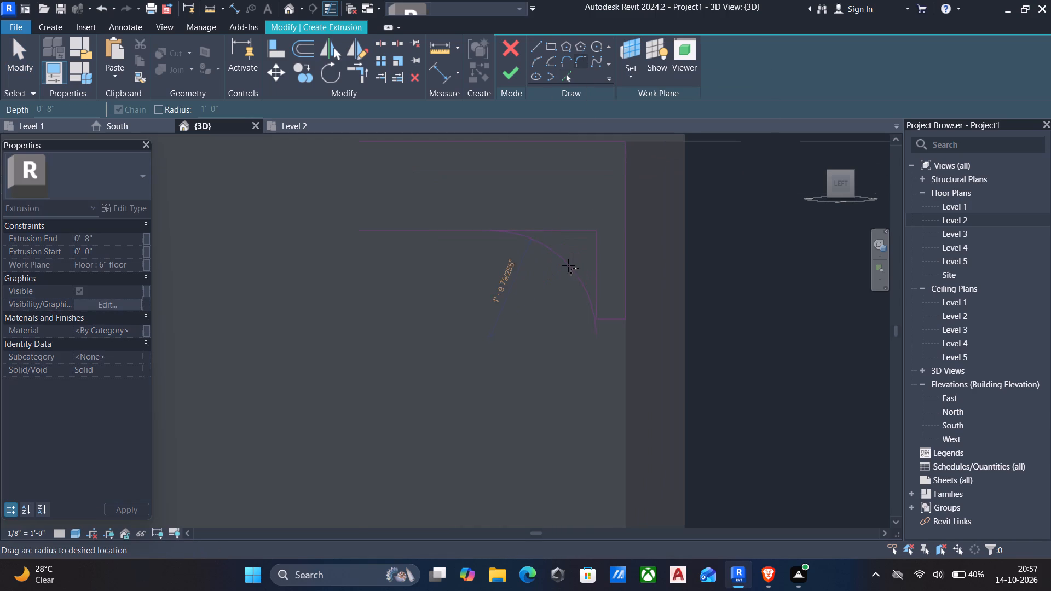
pyautogui.click(568, 265)
pyautogui.press('Escape')
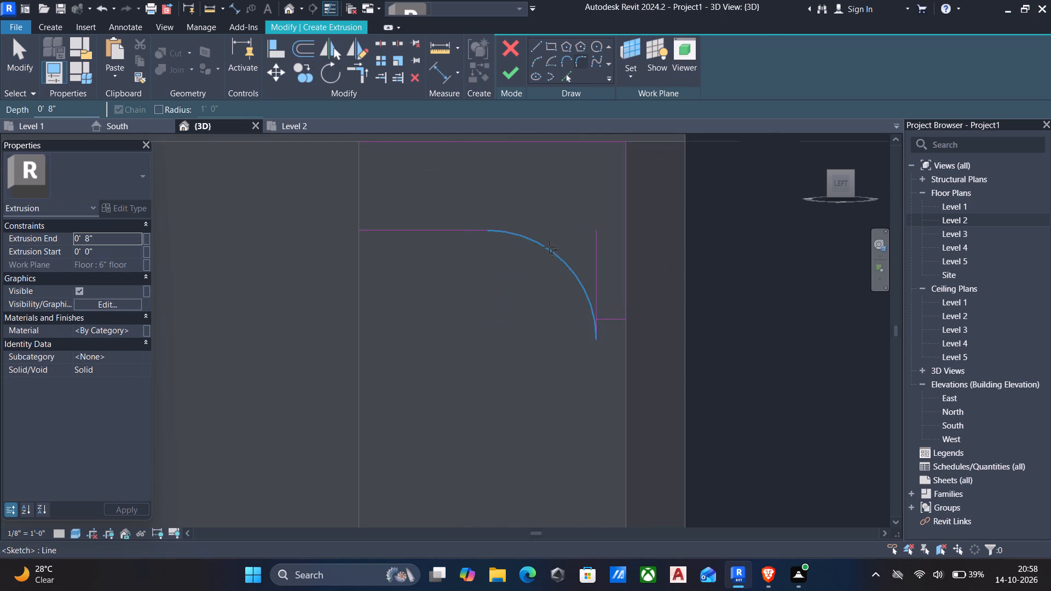
pyautogui.press('Escape')
# Set the fillet arc's radius to 1'-3", unjoining the connected elements.
pyautogui.click(545, 250)
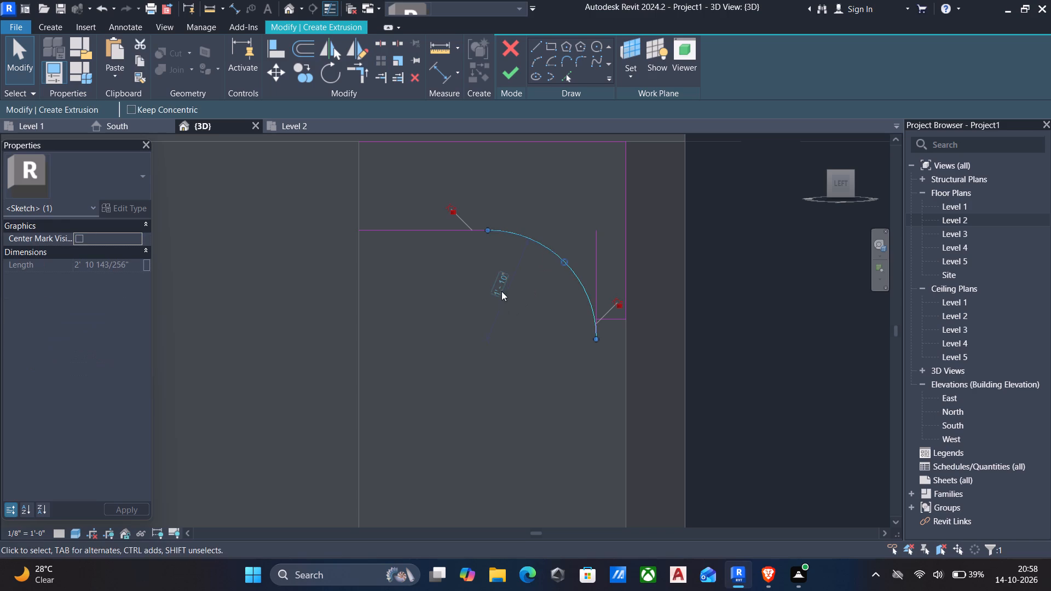
pyautogui.click(501, 291)
pyautogui.press('1')
pyautogui.press("'")
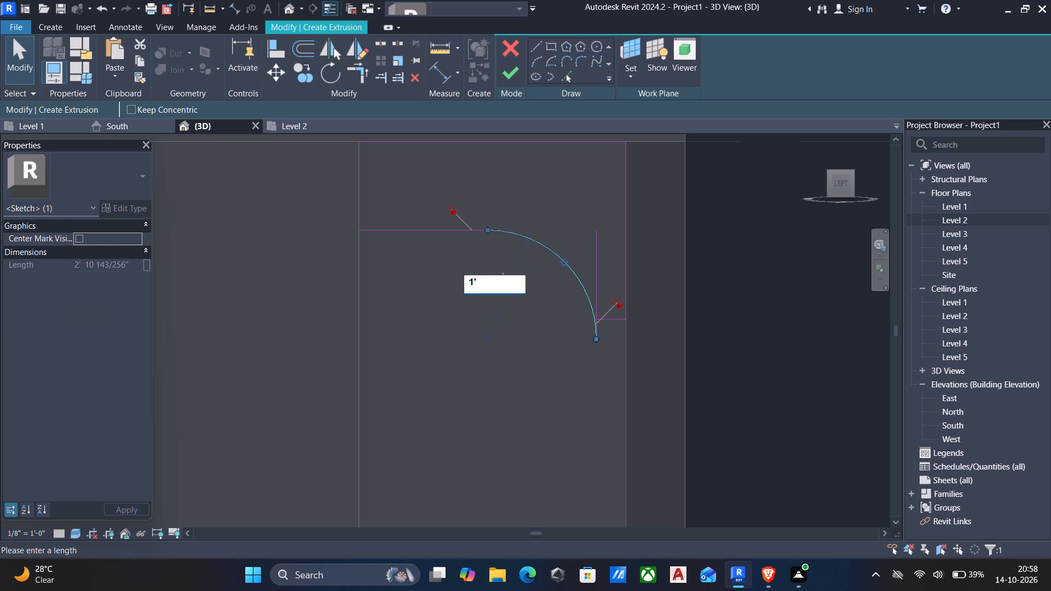
pyautogui.press('3')
pyautogui.hotkey('shift', '"')
pyautogui.press('Return')
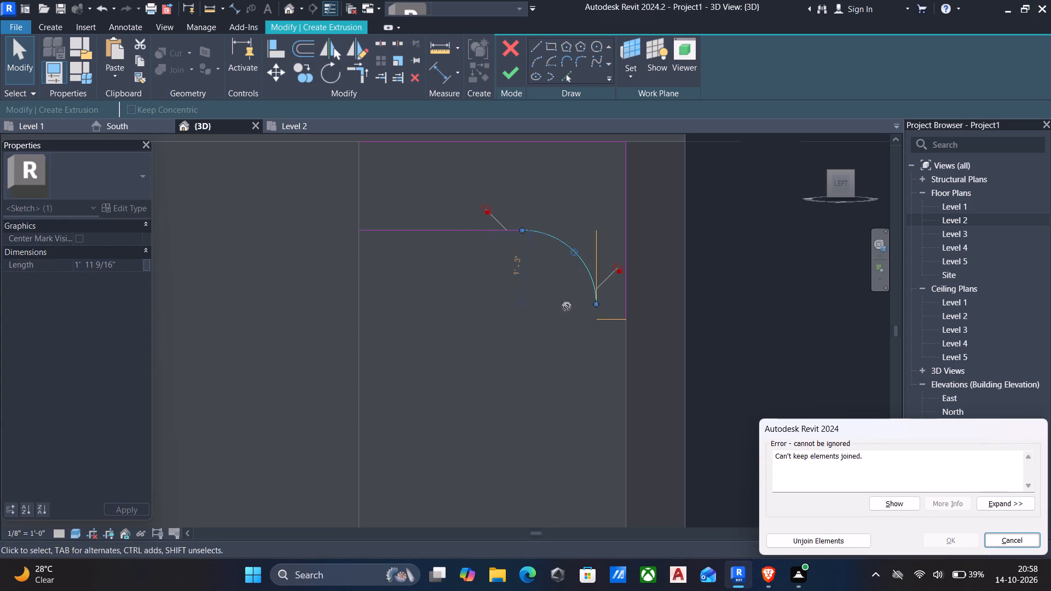
pyautogui.click(806, 539)
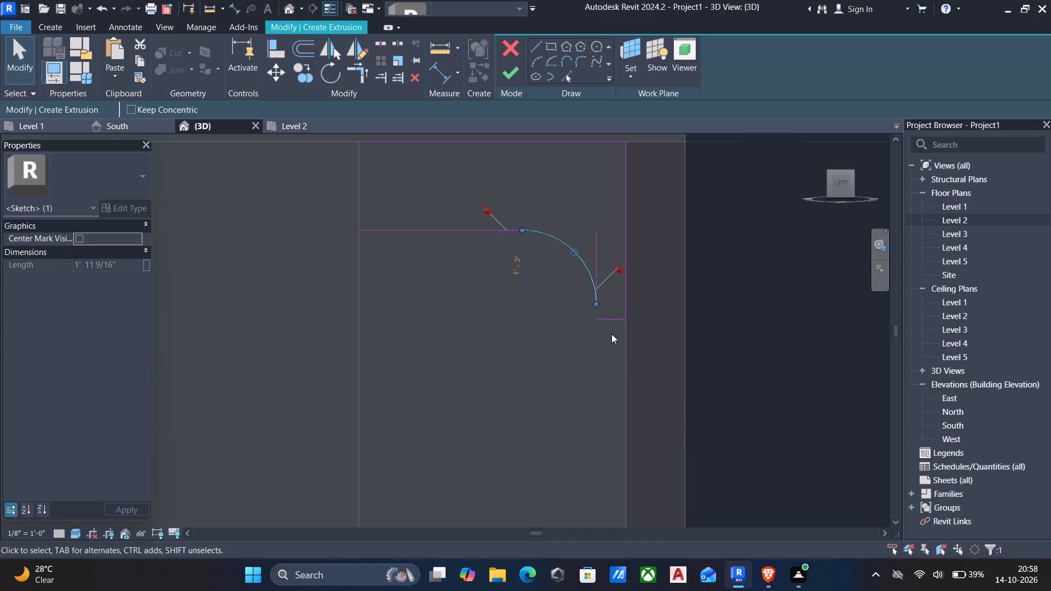
pyautogui.press('Escape')
# Trim/extend the arc and the 6" bottom line beside the column so they meet at a corner.
pyautogui.scroll(4, 610, 322)
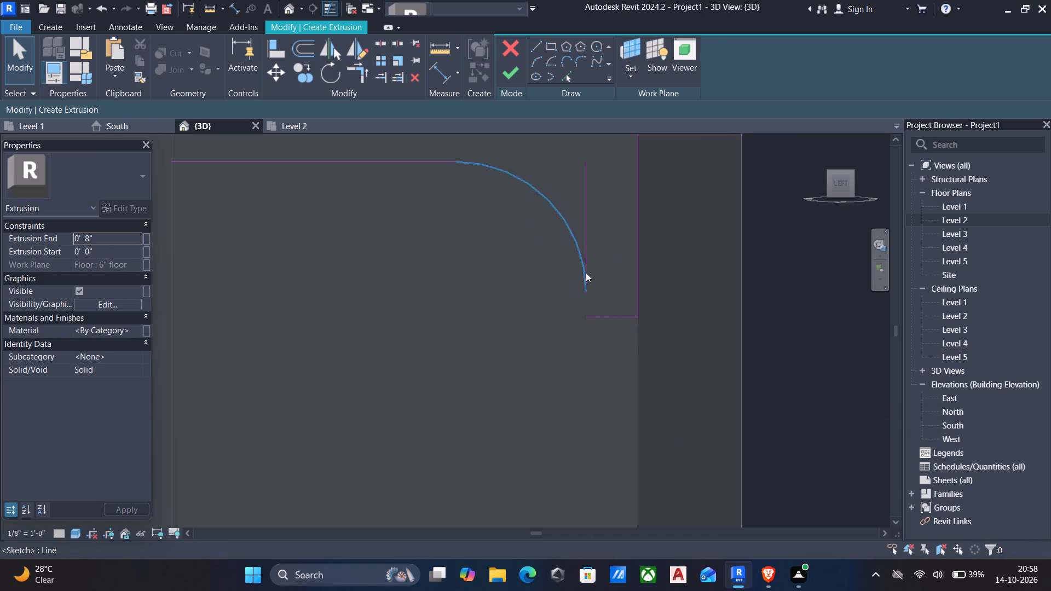
pyautogui.write('tr')
pyautogui.click(609, 318)
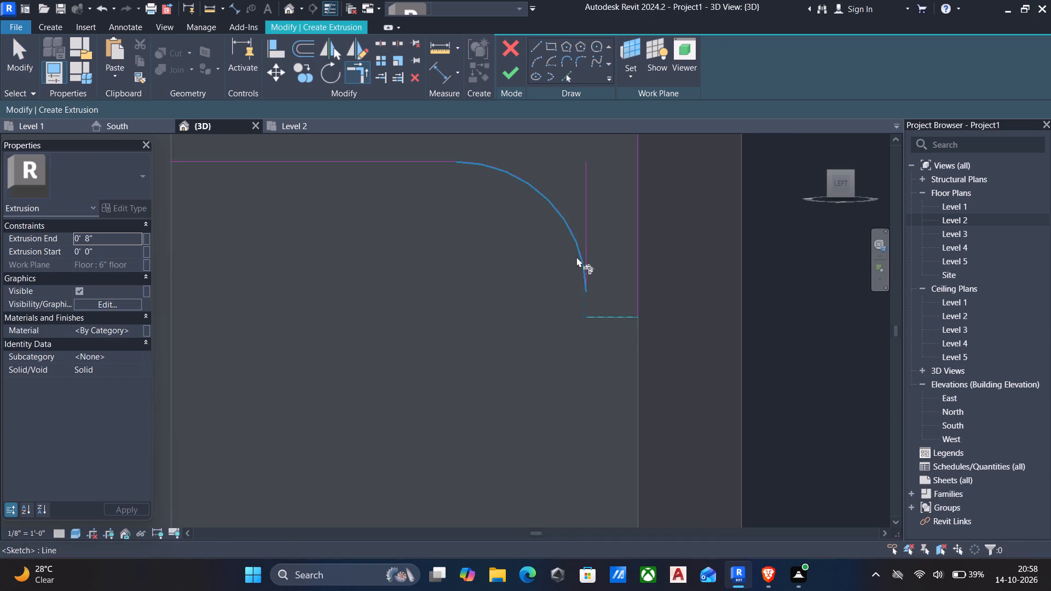
pyautogui.click(576, 254)
pyautogui.press('Escape')
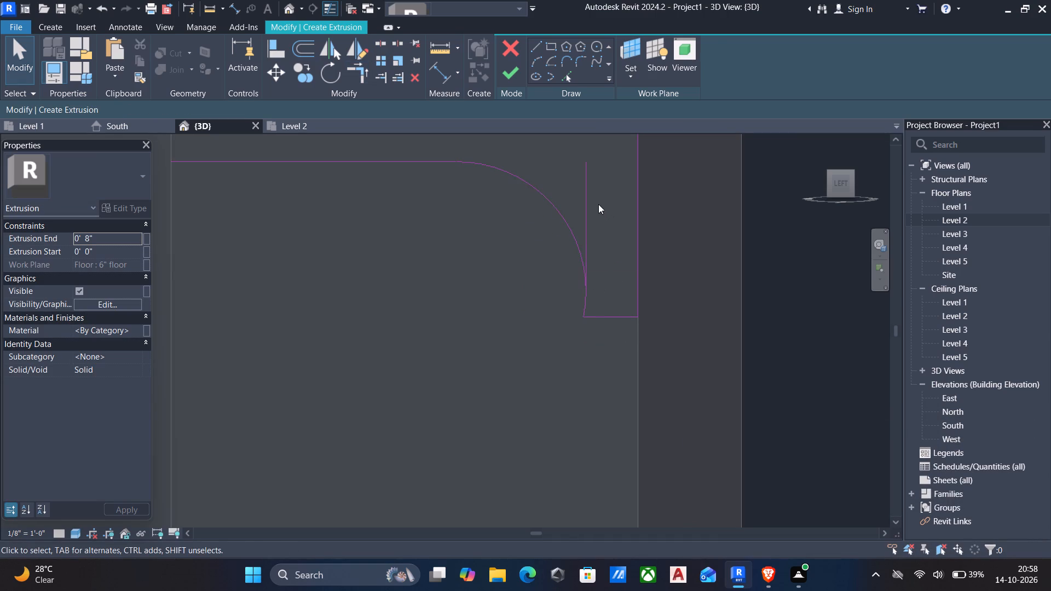
# Delete the leftover vertical sketch line between the arc and the column's inner edge.
pyautogui.click(591, 204)
pyautogui.press('Delete')
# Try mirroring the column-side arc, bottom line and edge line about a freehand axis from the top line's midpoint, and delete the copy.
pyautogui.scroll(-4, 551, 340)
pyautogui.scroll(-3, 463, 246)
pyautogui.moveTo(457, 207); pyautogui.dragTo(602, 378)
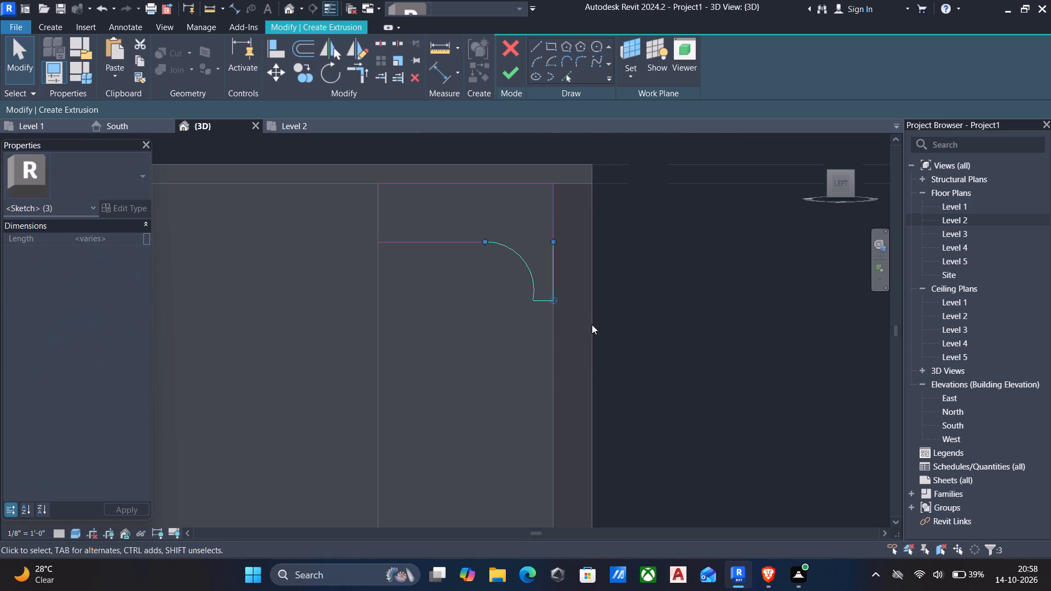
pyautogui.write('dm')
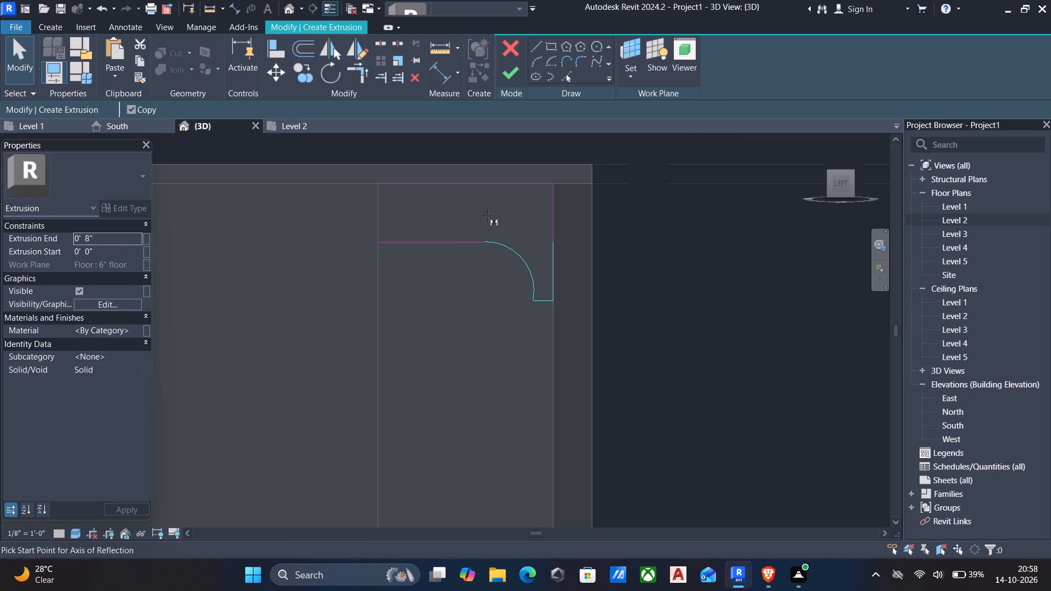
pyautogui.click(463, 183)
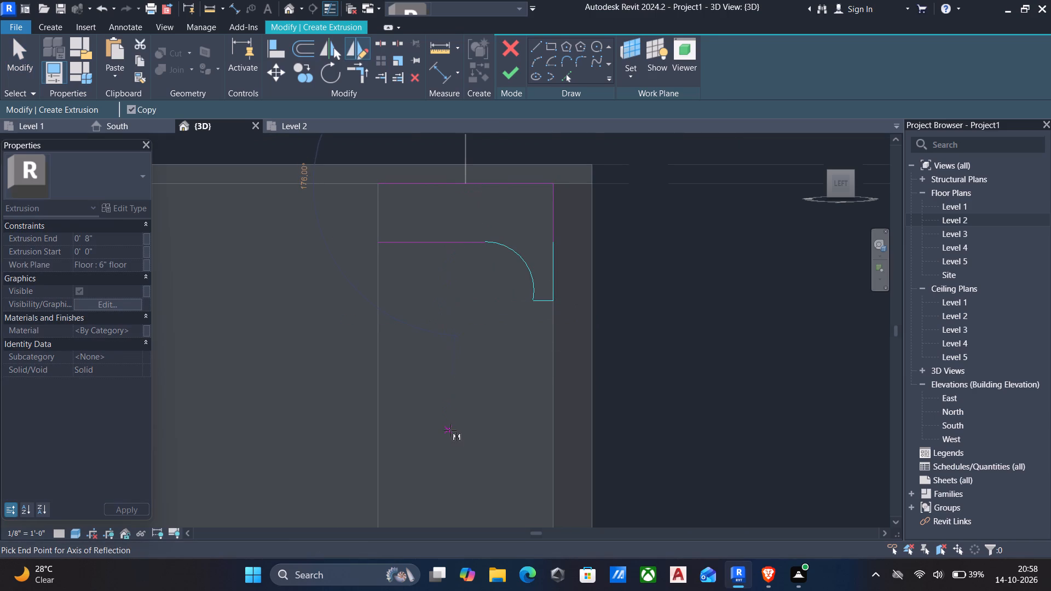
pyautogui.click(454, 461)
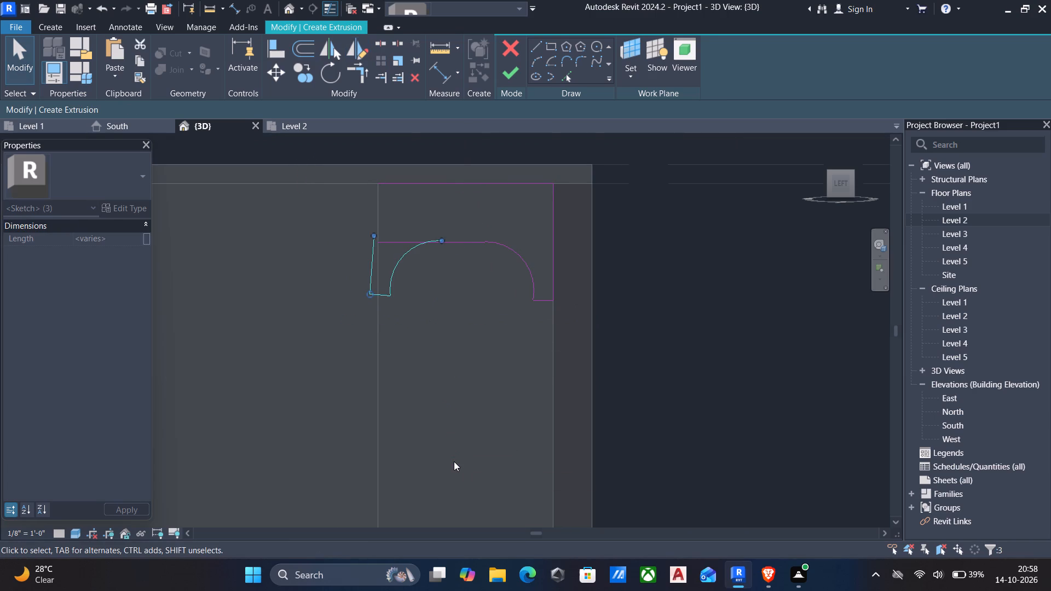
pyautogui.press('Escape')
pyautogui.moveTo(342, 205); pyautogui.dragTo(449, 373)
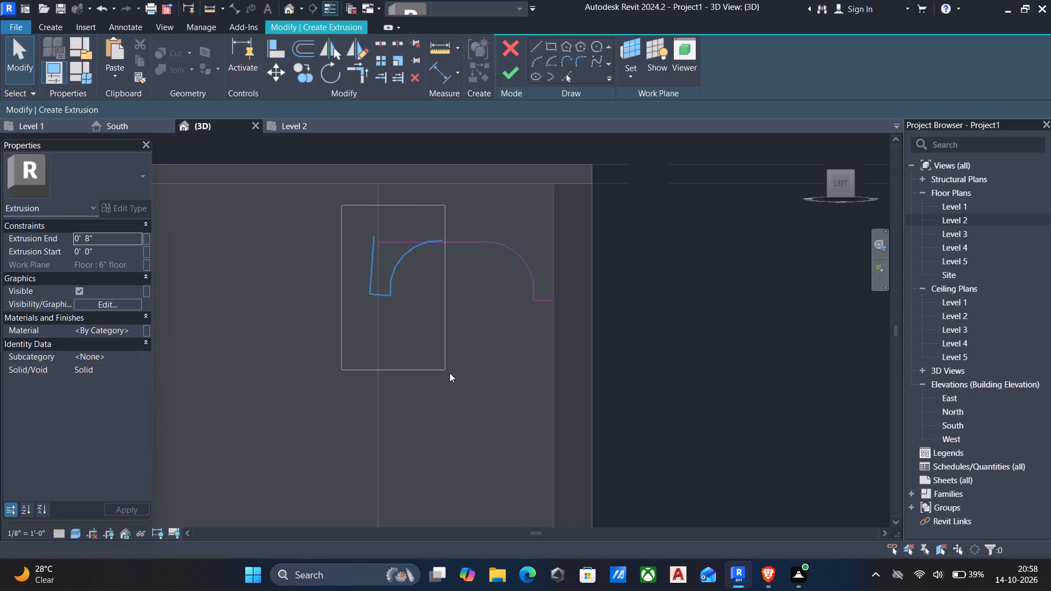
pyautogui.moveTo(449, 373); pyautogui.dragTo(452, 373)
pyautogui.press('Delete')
# Mirror the column-side arc, 6" bottom line and lower edge line about a vertical axis through the top line's midpoint.
pyautogui.moveTo(473, 211); pyautogui.dragTo(552, 329)
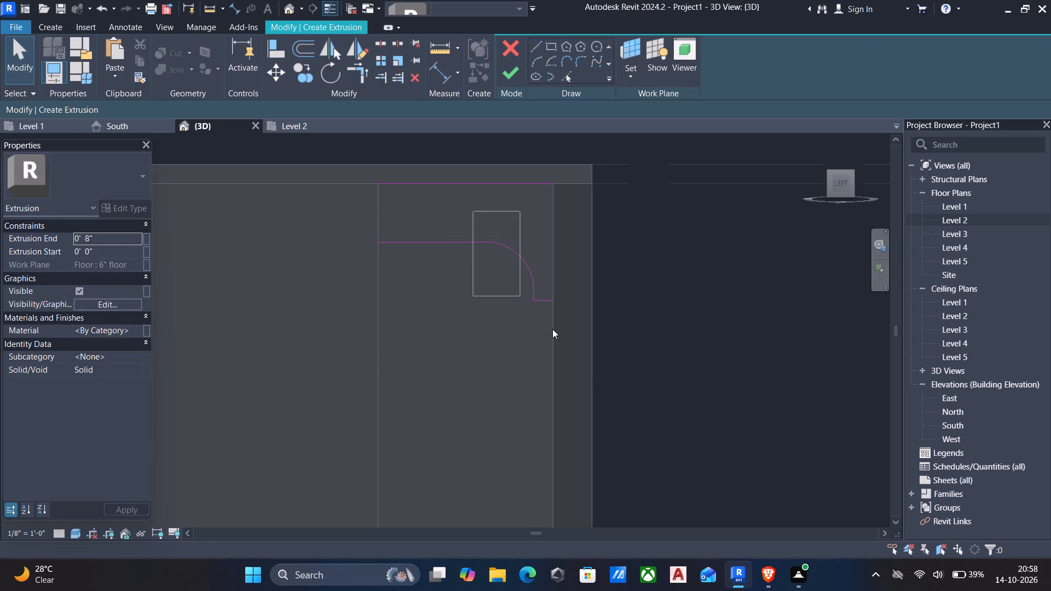
pyautogui.moveTo(552, 329); pyautogui.dragTo(592, 368)
pyautogui.write('dm')
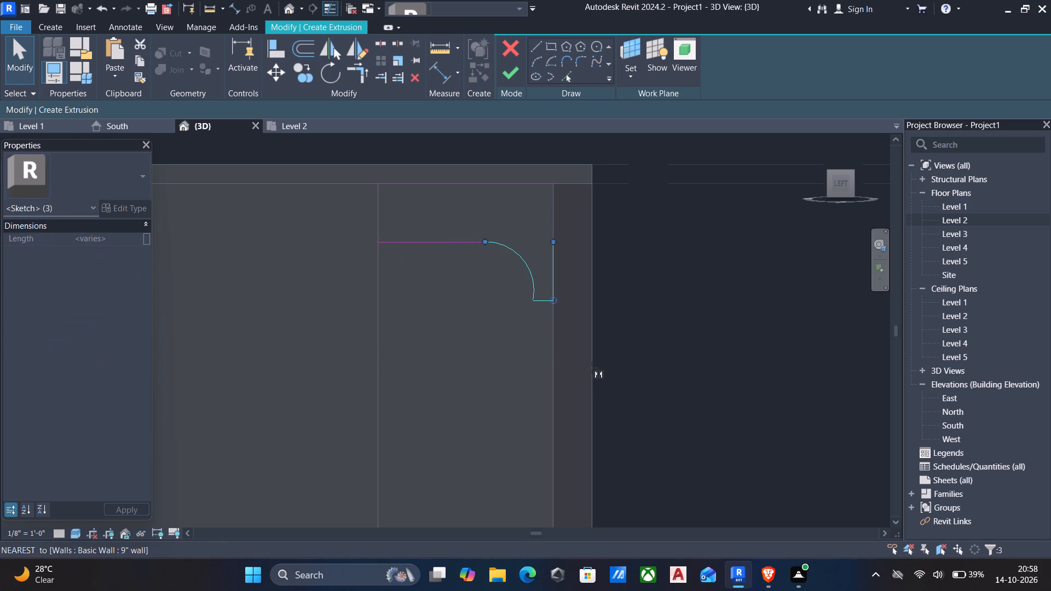
pyautogui.click(468, 183)
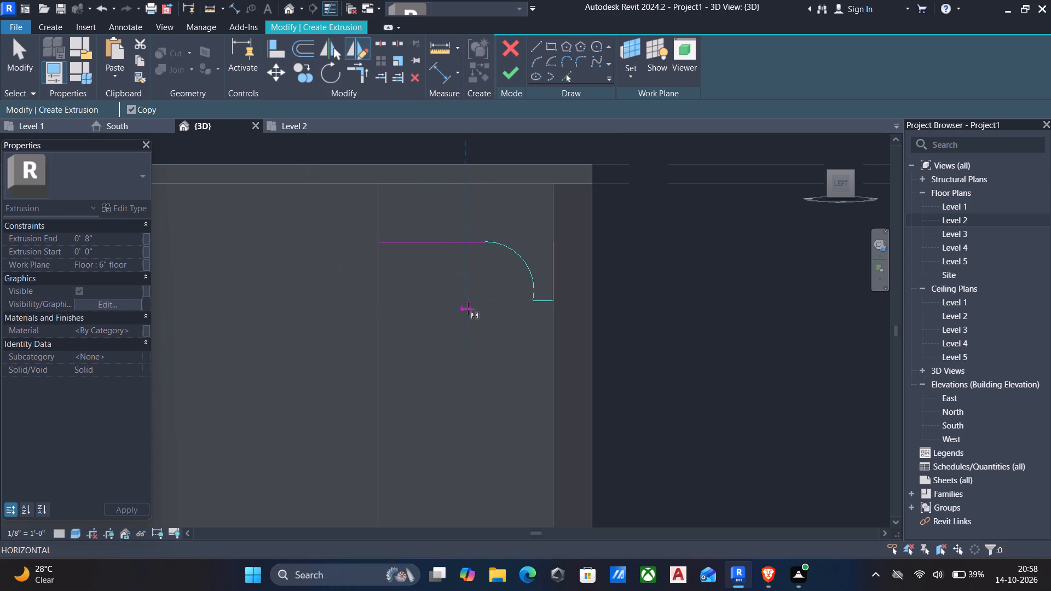
pyautogui.click(468, 339)
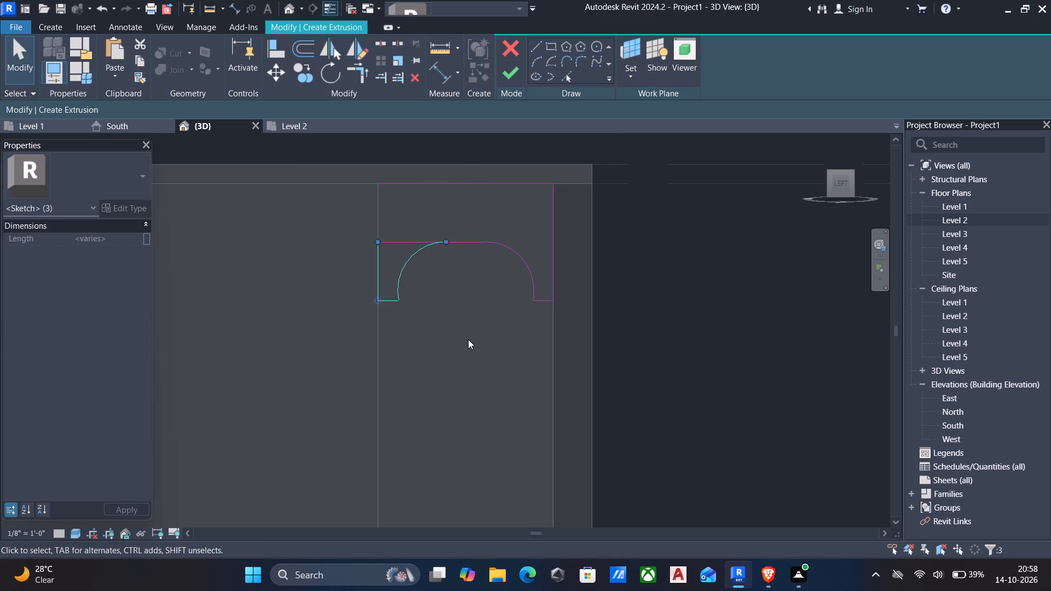
pyautogui.press('Escape')
pyautogui.press('Escape')
# Extend the mirrored vertical line on the wall side up to meet the top line at a corner.
pyautogui.click(394, 242)
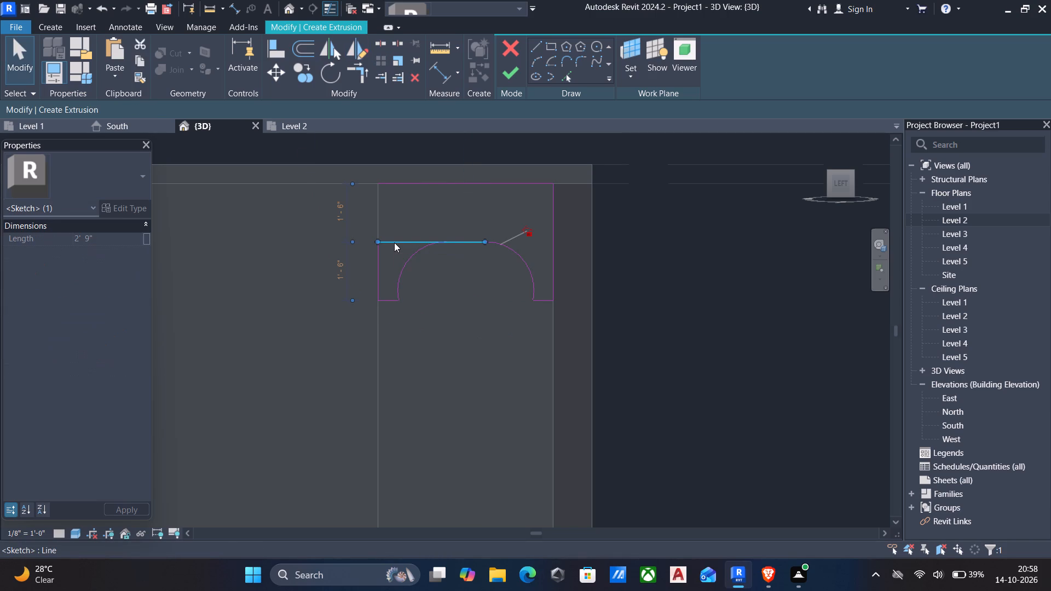
pyautogui.press('Escape')
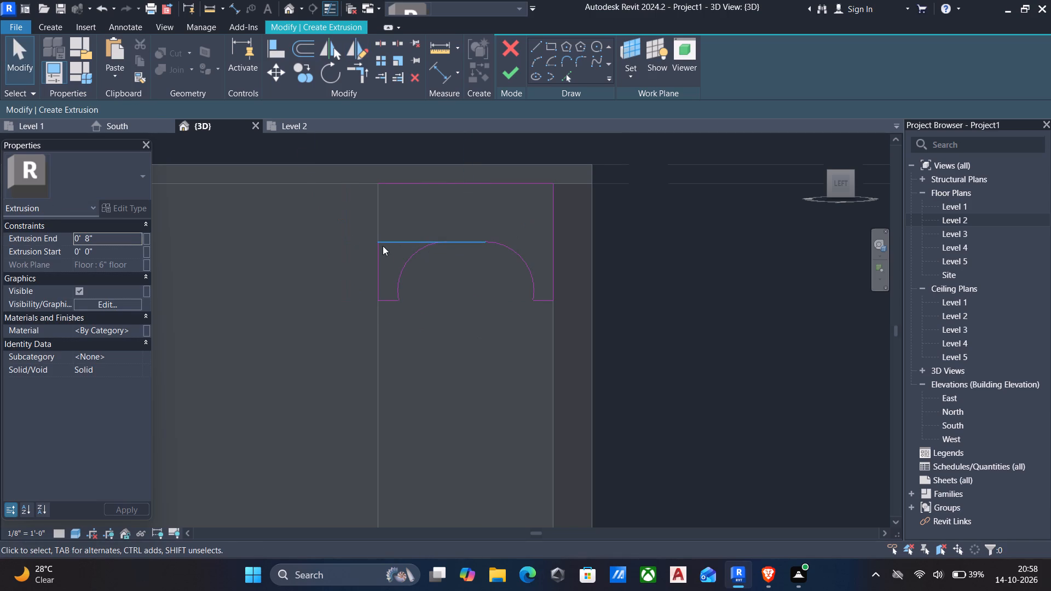
pyautogui.write('tr')
pyautogui.click(376, 252)
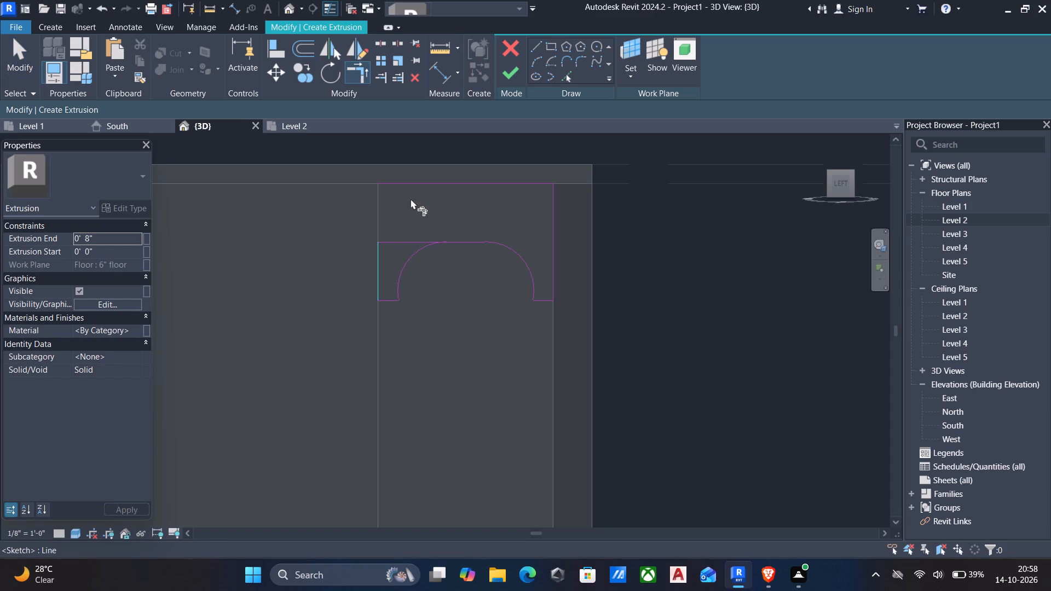
pyautogui.click(413, 184)
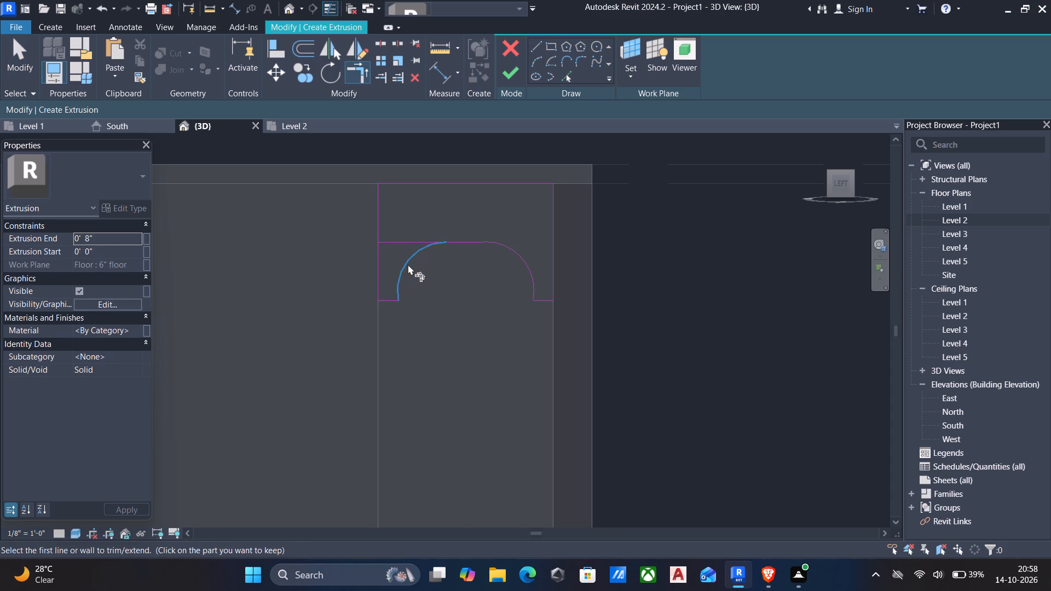
# Trim the horizontal line back to the end of the mirrored arc, keeping the part between the two arcs.
pyautogui.click(408, 264)
pyautogui.click(453, 239)
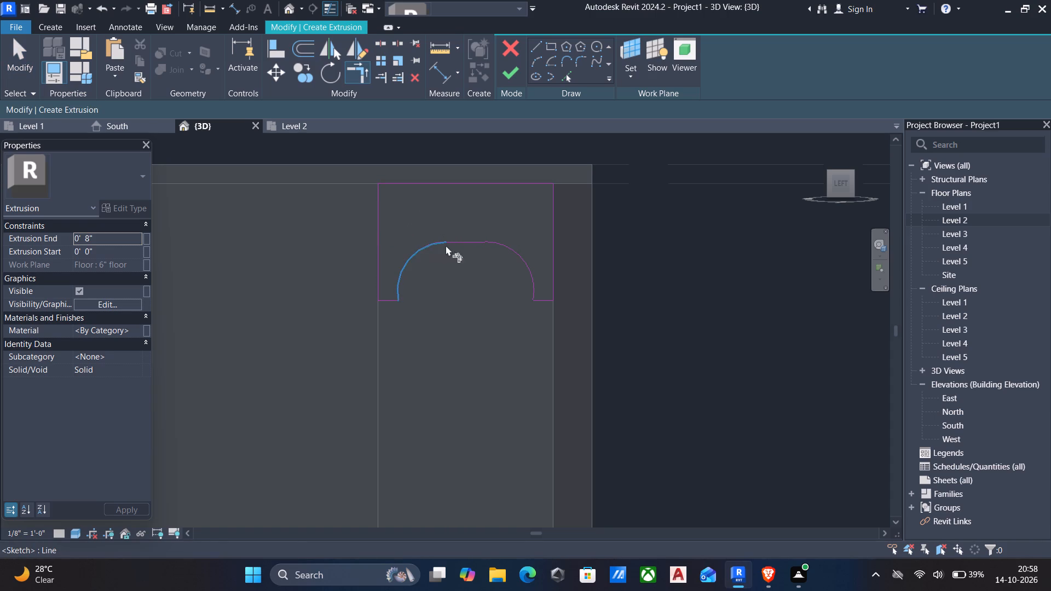
pyautogui.press('Escape')
# Finish the closed arch sketch to create the 8" deep side extrusion between the column and the wall.
pyautogui.scroll(-2, 476, 286)
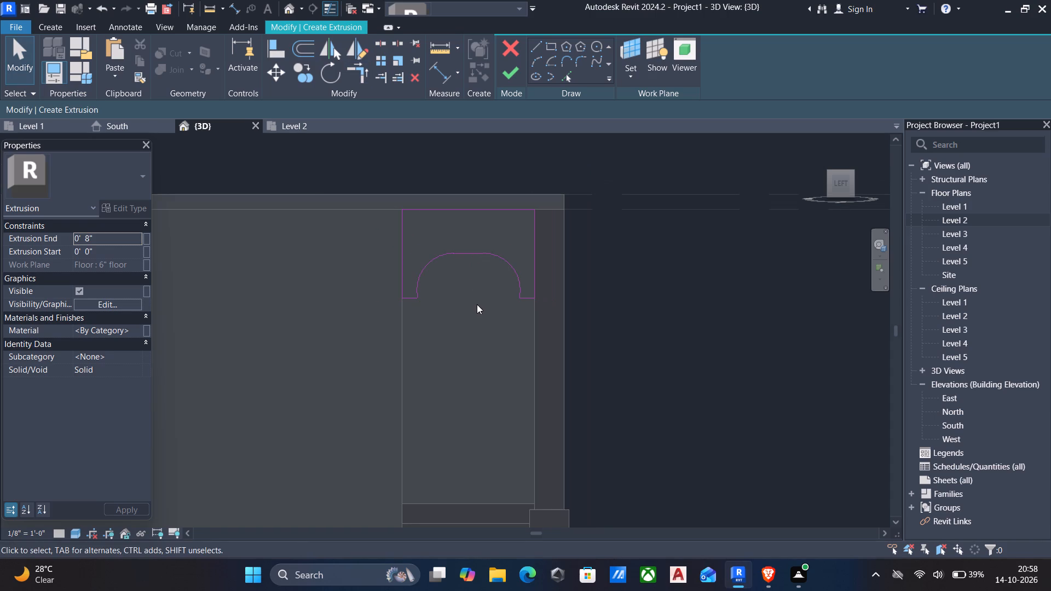
pyautogui.scroll(-2, 477, 311)
pyautogui.keyDown('shift'); pyautogui.middleClick(477, 313); pyautogui.keyUp('shift')
pyautogui.keyDown('shift'); pyautogui.moveTo(472, 319); pyautogui.dragTo(432, 360, button='middle'); pyautogui.keyUp('shift')
pyautogui.moveTo(442, 354); pyautogui.dragTo(524, 314, button='middle')
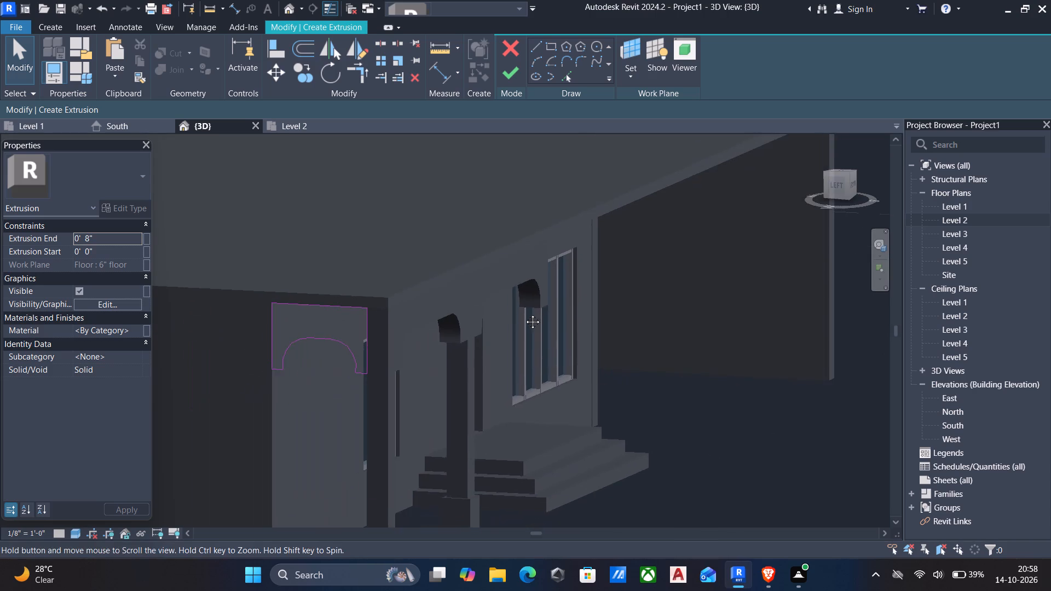
pyautogui.moveTo(524, 314); pyautogui.dragTo(527, 312, button='middle')
pyautogui.moveTo(504, 335); pyautogui.dragTo(565, 302, button='middle')
pyautogui.press('Escape')
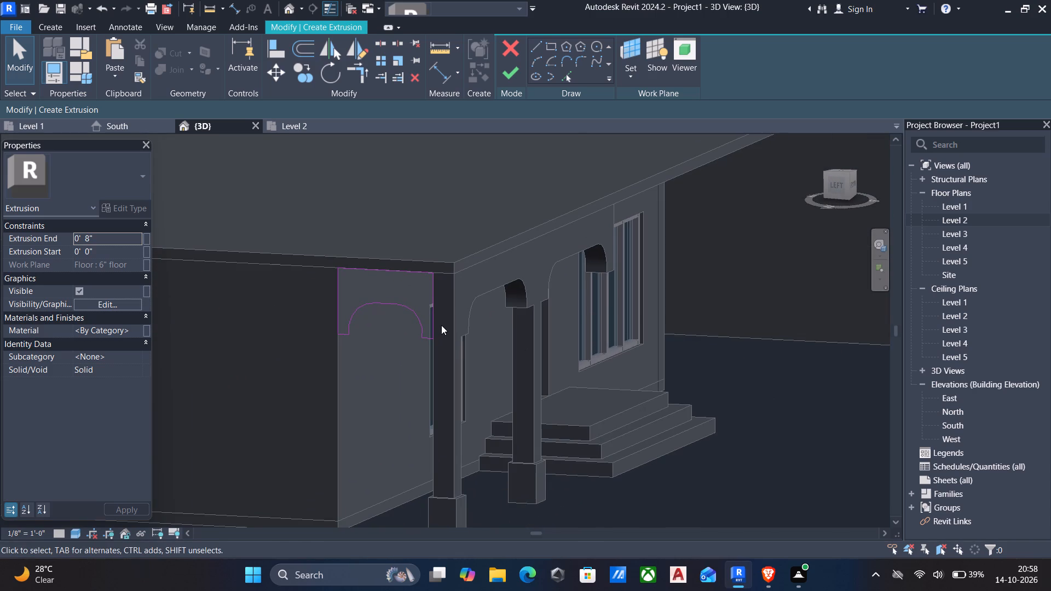
pyautogui.click(504, 74)
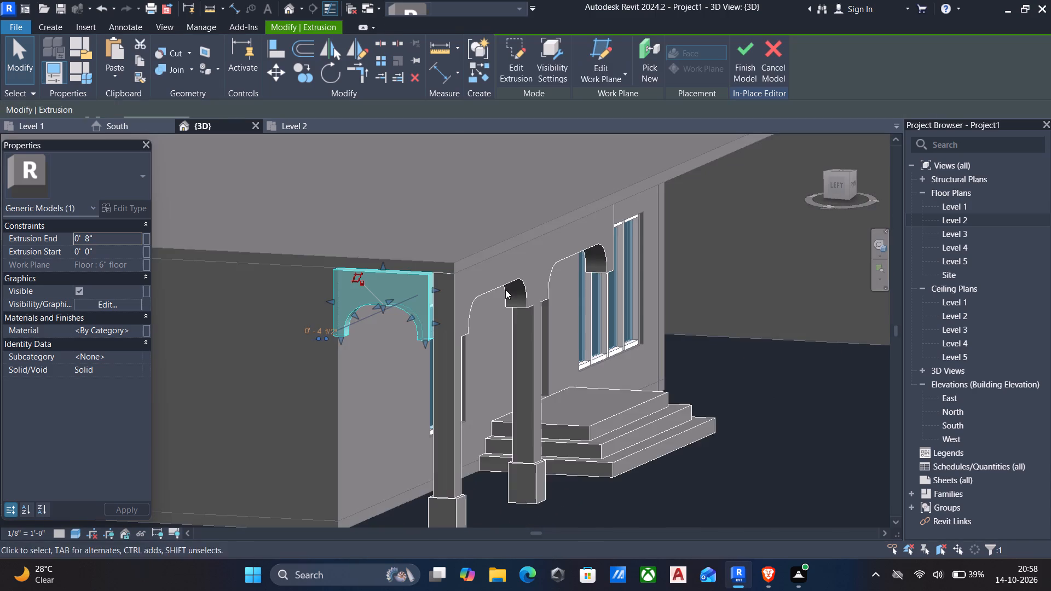
# Stretch both side faces of the side arch extrusion to align with the corner column's width, from -1' 0" to 0' 0".
pyautogui.moveTo(505, 289); pyautogui.dragTo(517, 280, button='middle')
pyautogui.press('Escape')
pyautogui.keyDown('shift'); pyautogui.moveTo(415, 351); pyautogui.dragTo(455, 312, button='middle'); pyautogui.keyUp('shift')
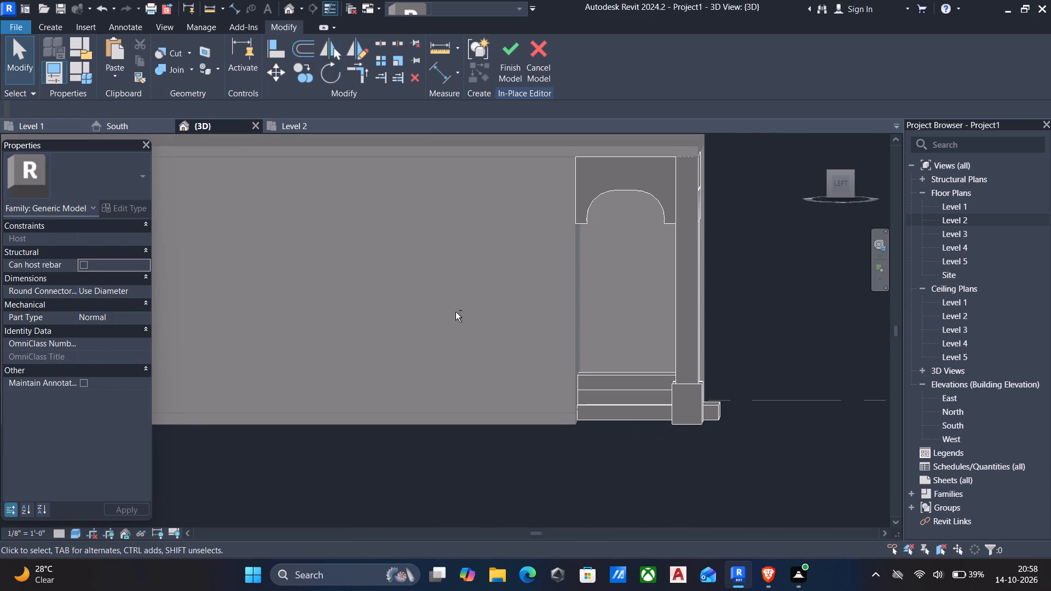
pyautogui.scroll(-4, 423, 317)
pyautogui.keyDown('shift'); pyautogui.moveTo(559, 312); pyautogui.dragTo(527, 333, button='middle'); pyautogui.keyUp('shift')
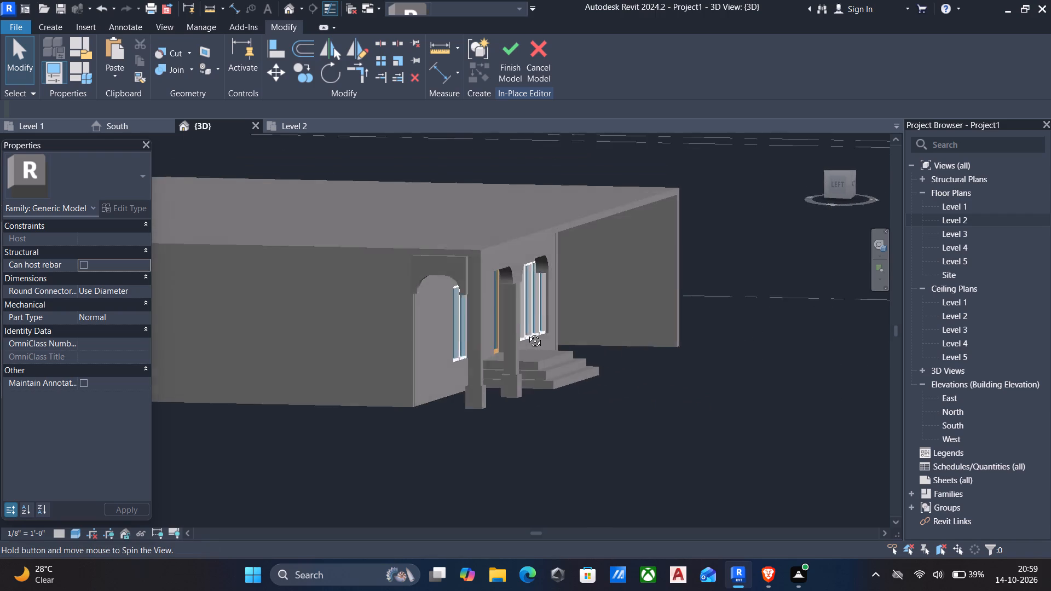
pyautogui.keyDown('shift'); pyautogui.moveTo(527, 333); pyautogui.dragTo(468, 339, button='middle'); pyautogui.keyUp('shift')
pyautogui.moveTo(466, 336); pyautogui.dragTo(654, 321, button='middle')
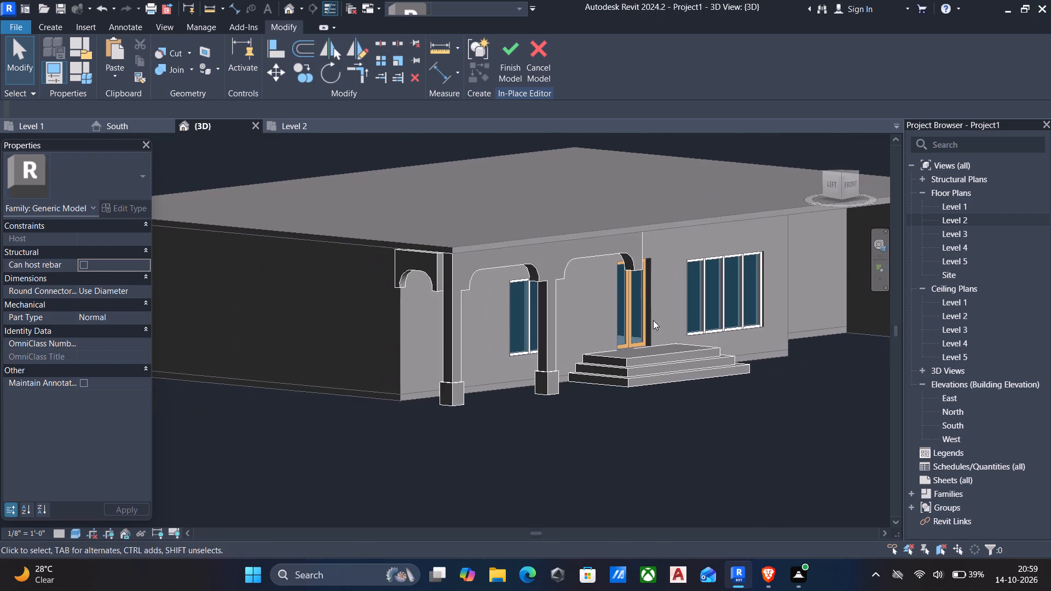
pyautogui.click(428, 256)
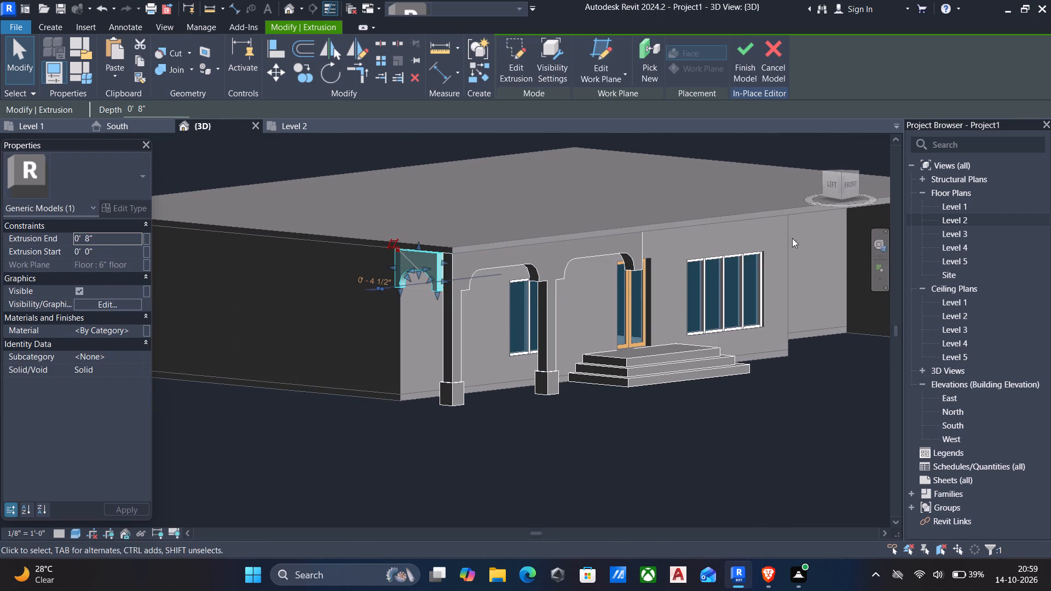
pyautogui.click(852, 182)
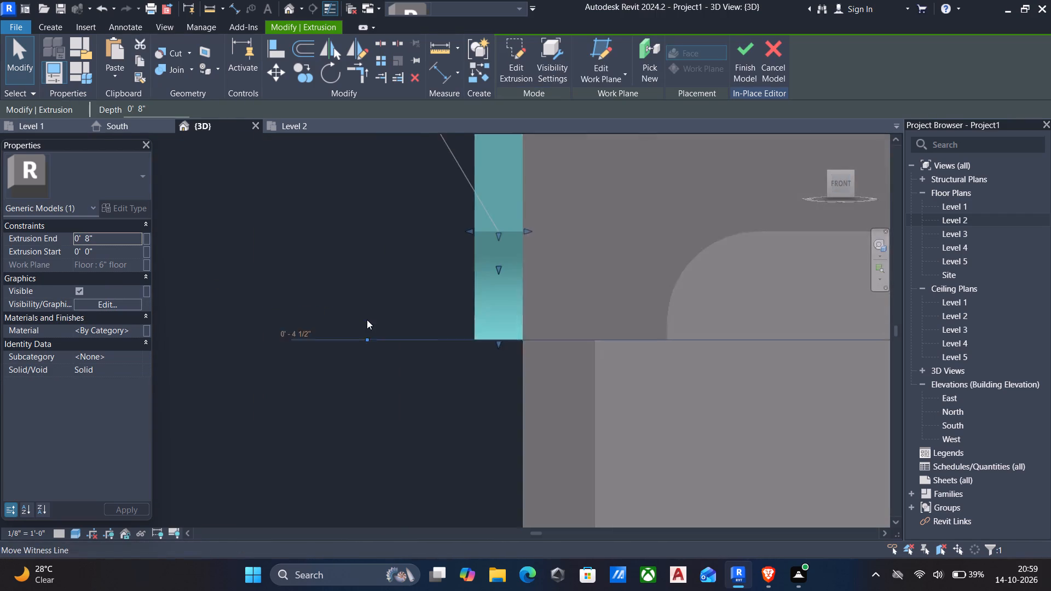
pyautogui.scroll(-2, 367, 320)
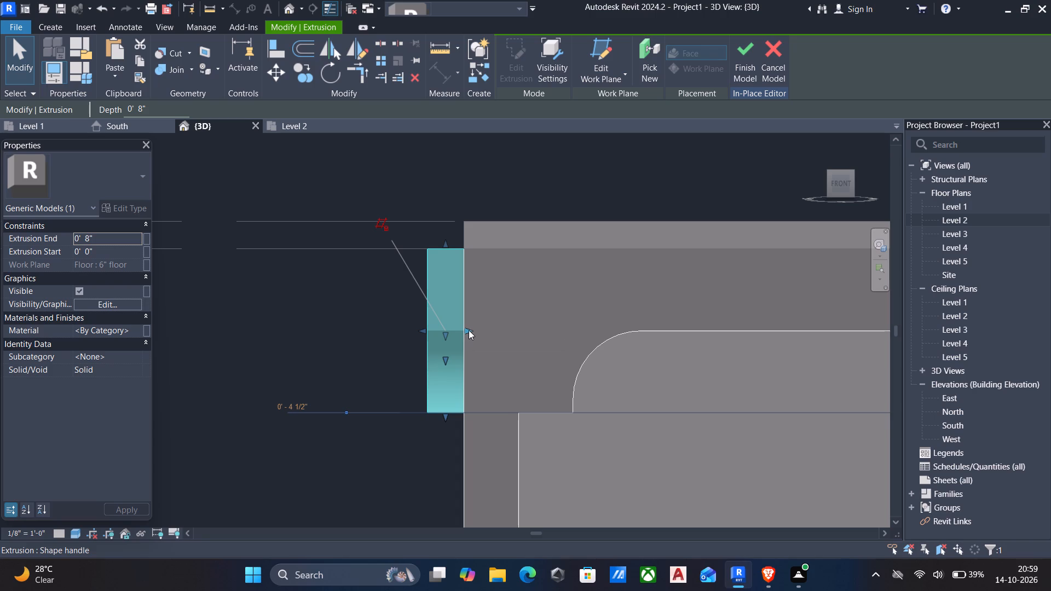
pyautogui.moveTo(468, 329); pyautogui.dragTo(495, 332)
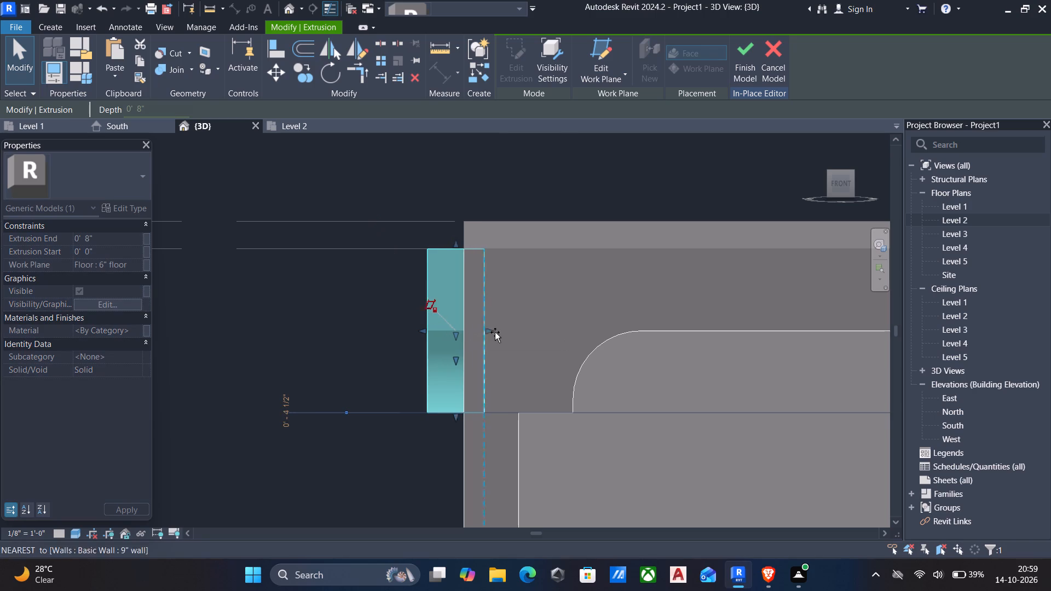
pyautogui.moveTo(495, 332); pyautogui.dragTo(515, 333)
pyautogui.moveTo(421, 333); pyautogui.dragTo(451, 332)
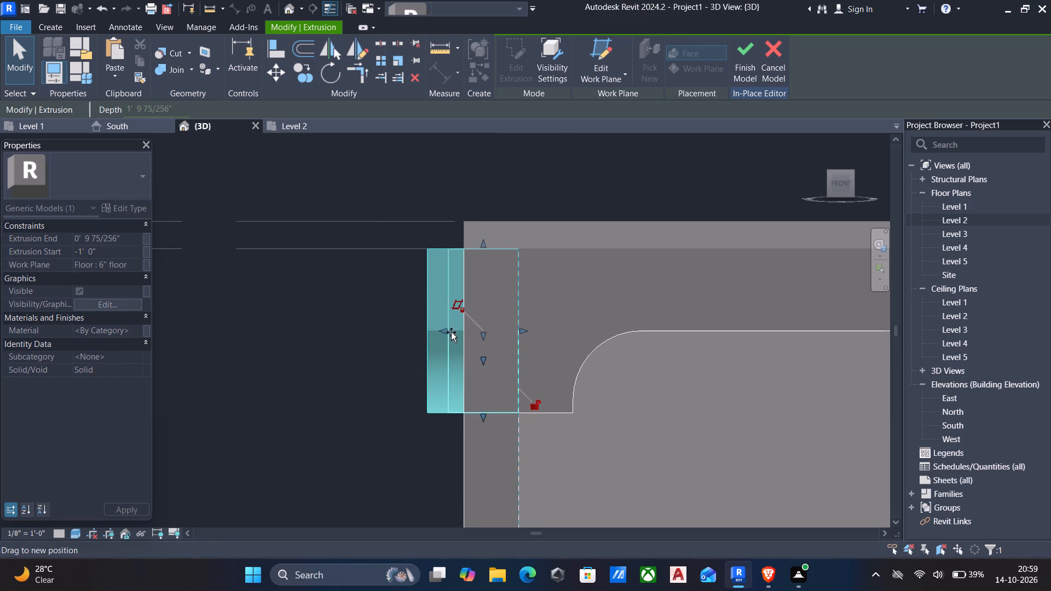
pyautogui.moveTo(451, 332); pyautogui.dragTo(469, 332)
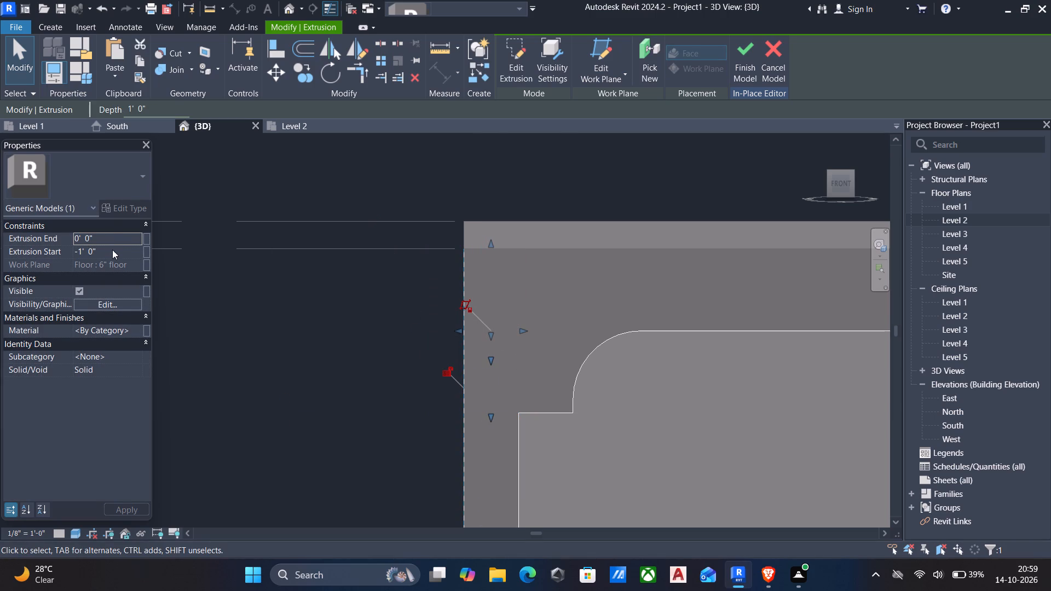
pyautogui.press('Escape')
# Examine the side arch's fit against the corner column, wall and front arches from several angles.
pyautogui.scroll(-4, 428, 371)
pyautogui.keyDown('shift'); pyautogui.moveTo(405, 367); pyautogui.dragTo(429, 370, button='middle'); pyautogui.keyUp('shift')
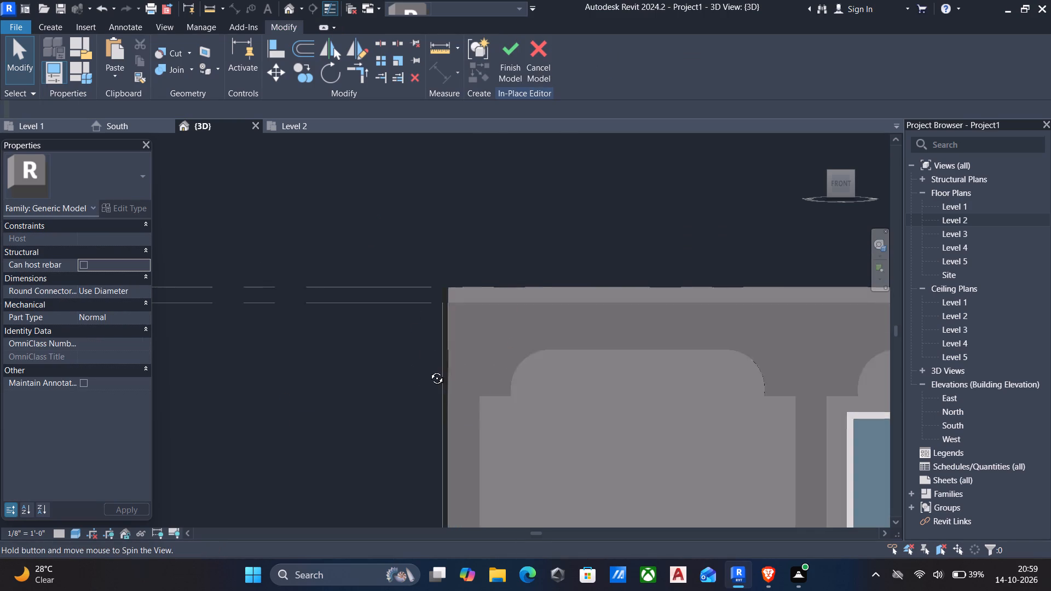
pyautogui.keyDown('shift'); pyautogui.moveTo(429, 370); pyautogui.dragTo(630, 407, button='middle'); pyautogui.keyUp('shift')
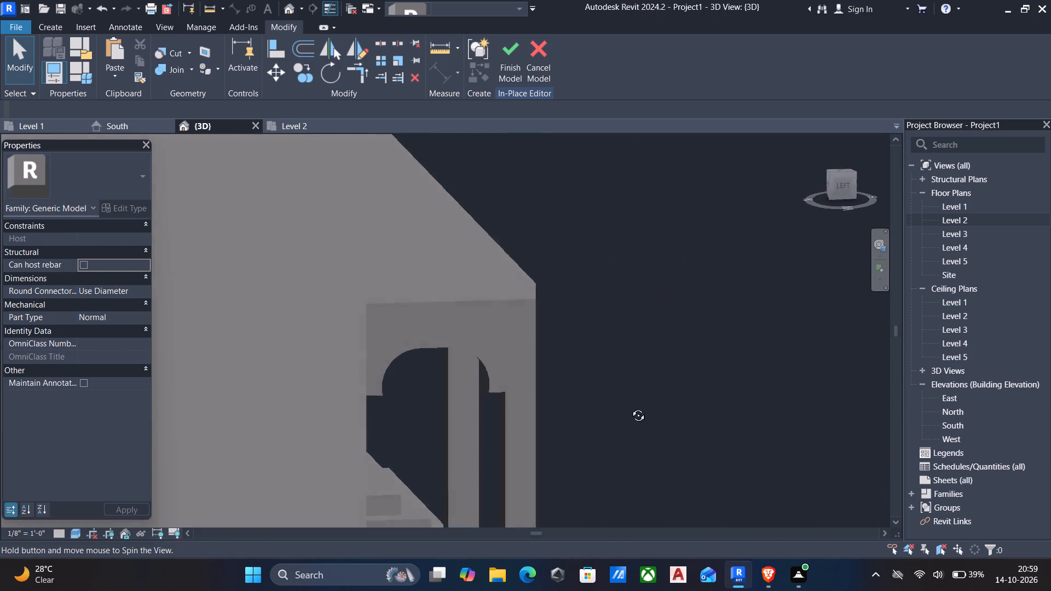
pyautogui.keyDown('shift'); pyautogui.moveTo(630, 407); pyautogui.dragTo(437, 396, button='middle'); pyautogui.keyUp('shift')
pyautogui.scroll(-7, 437, 396)
pyautogui.scroll(-6, 484, 397)
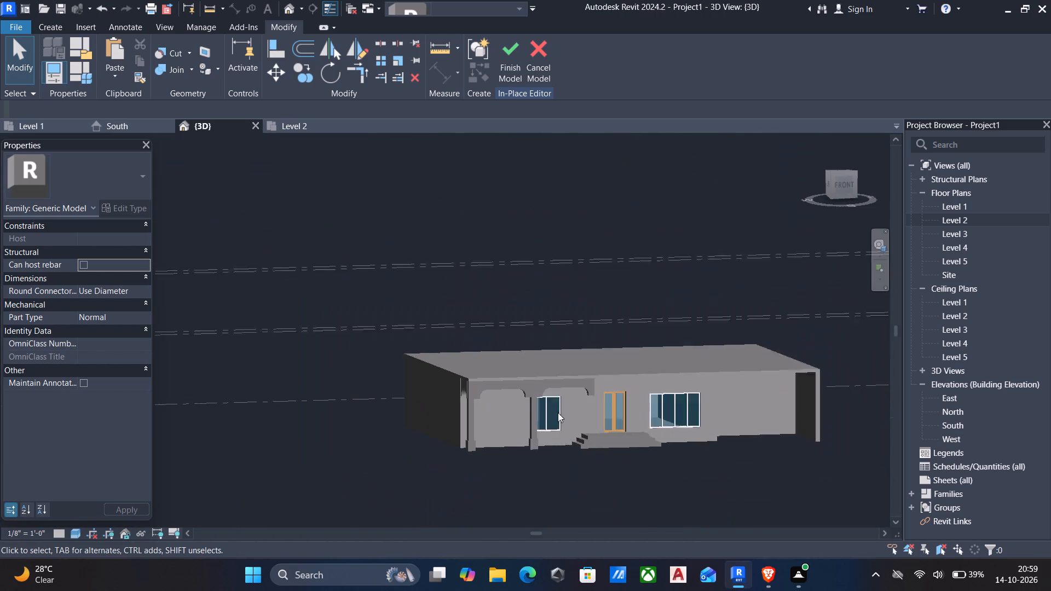
pyautogui.keyDown('shift'); pyautogui.moveTo(590, 441); pyautogui.dragTo(576, 441, button='middle'); pyautogui.keyUp('shift')
pyautogui.scroll(-4, 576, 441)
pyautogui.keyDown('shift'); pyautogui.moveTo(595, 404); pyautogui.dragTo(475, 439, button='middle'); pyautogui.keyUp('shift')
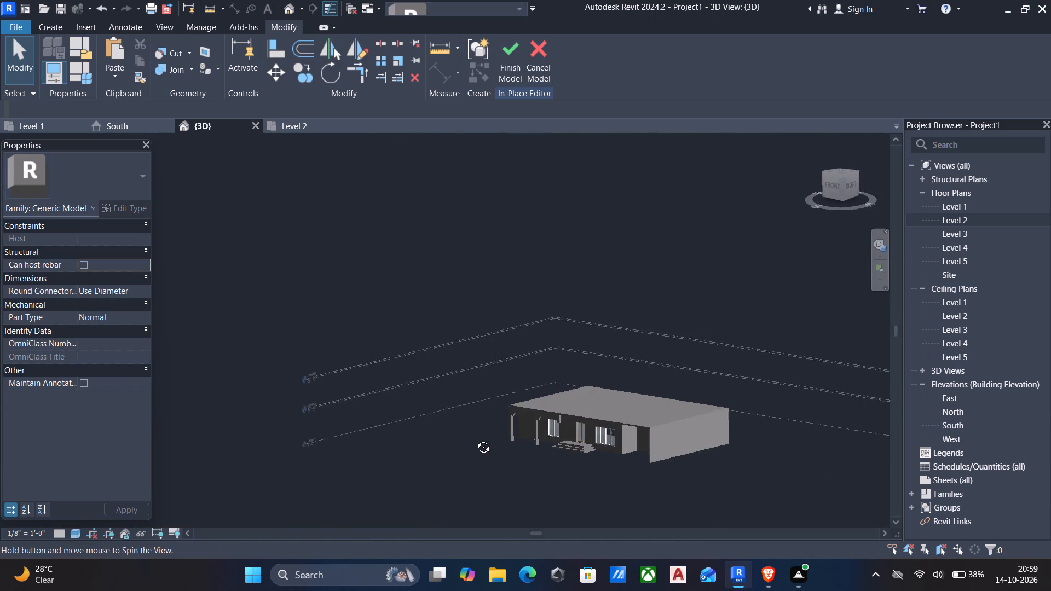
pyautogui.keyDown('shift'); pyautogui.moveTo(475, 439); pyautogui.dragTo(755, 402, button='middle'); pyautogui.keyUp('shift')
pyautogui.scroll(5, 535, 465)
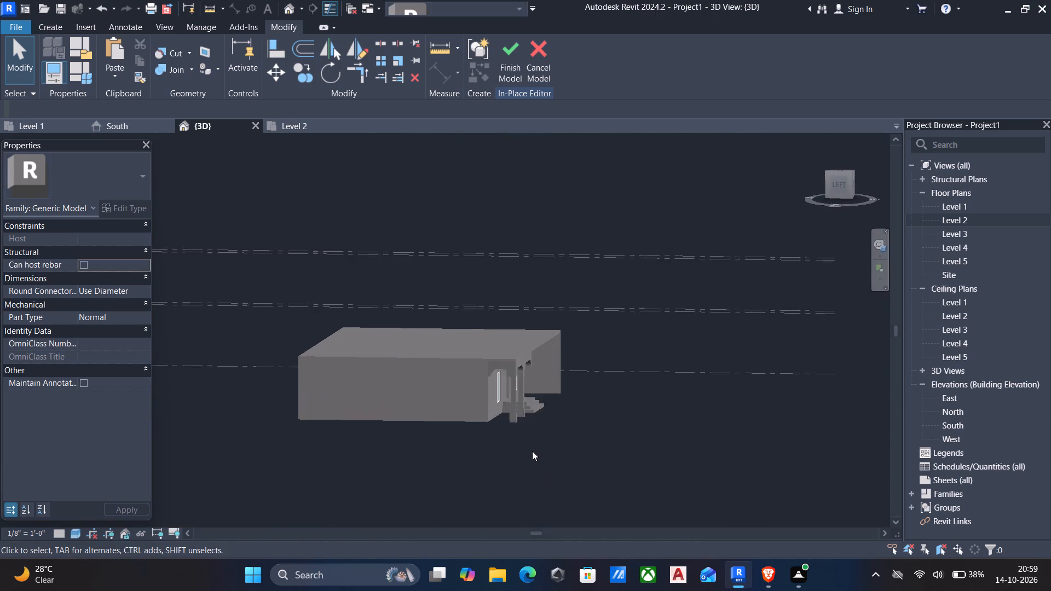
pyautogui.scroll(11, 506, 402)
pyautogui.scroll(-5, 538, 436)
pyautogui.keyDown('shift'); pyautogui.moveTo(555, 430); pyautogui.dragTo(554, 433, button='middle'); pyautogui.keyUp('shift')
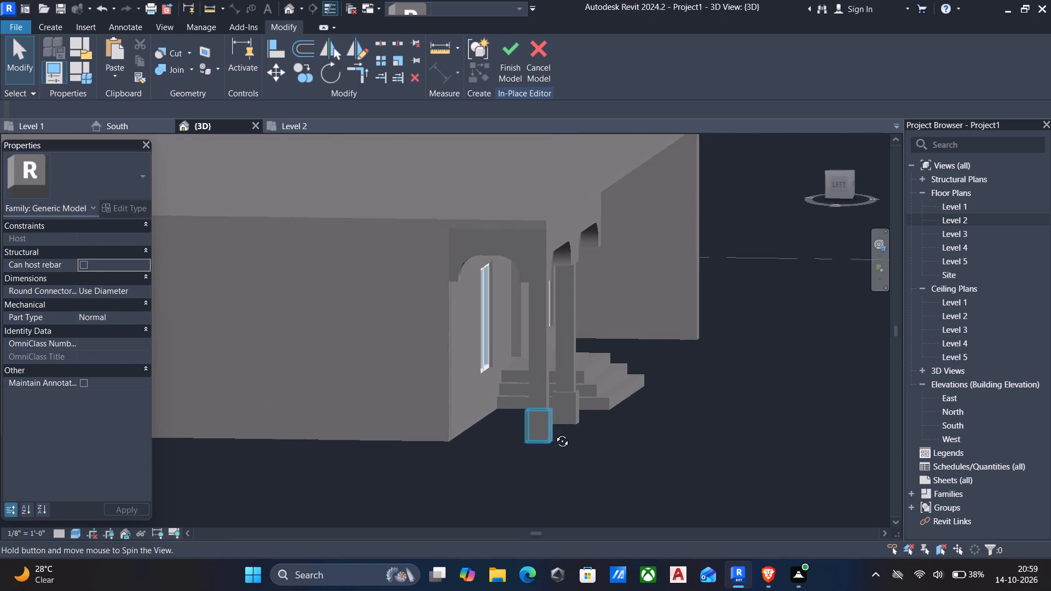
pyautogui.keyDown('shift'); pyautogui.moveTo(554, 433); pyautogui.dragTo(428, 451, button='middle'); pyautogui.keyUp('shift')
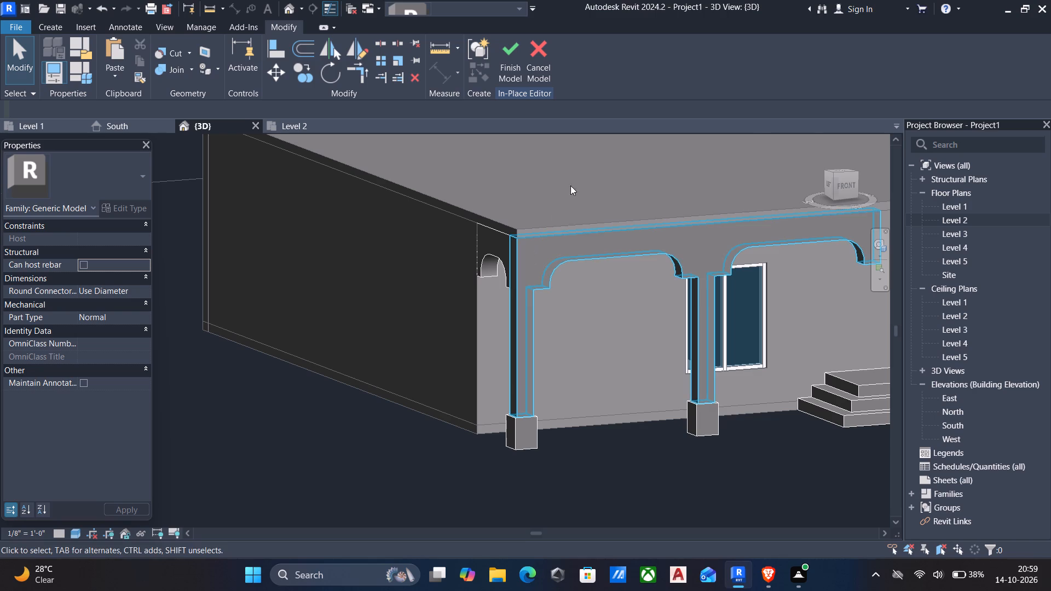
# Finish the in-place porch frame model.
pyautogui.click(509, 54)
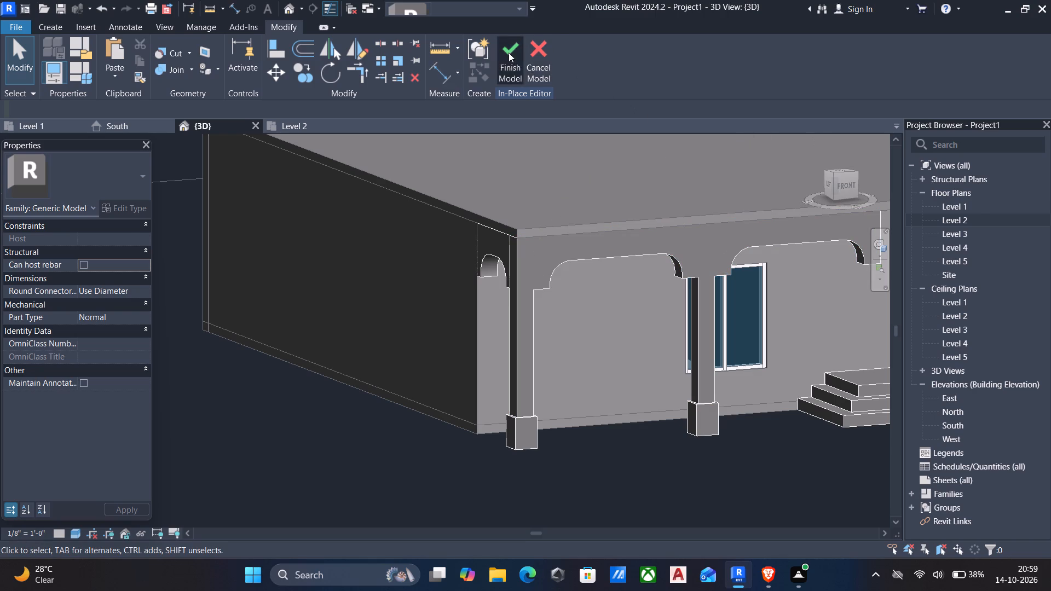
# Examine the finished porch frame and its side and front arches beneath the roof slab in 3D.
pyautogui.scroll(-4, 629, 321)
pyautogui.keyDown('shift'); pyautogui.moveTo(631, 305); pyautogui.dragTo(770, 308, button='middle'); pyautogui.keyUp('shift')
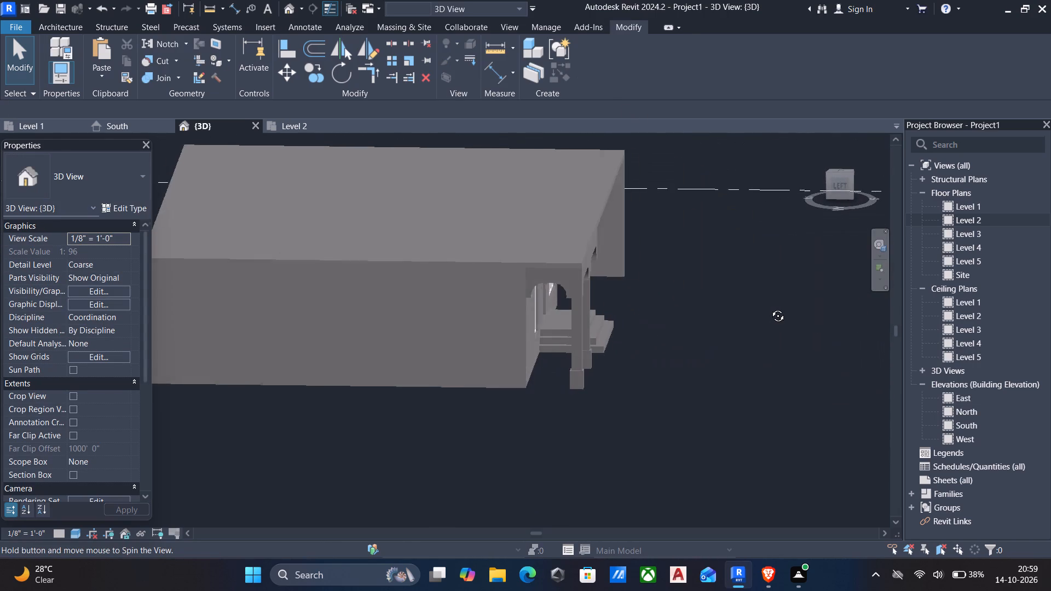
pyautogui.keyDown('shift'); pyautogui.moveTo(770, 308); pyautogui.dragTo(766, 300, button='middle'); pyautogui.keyUp('shift')
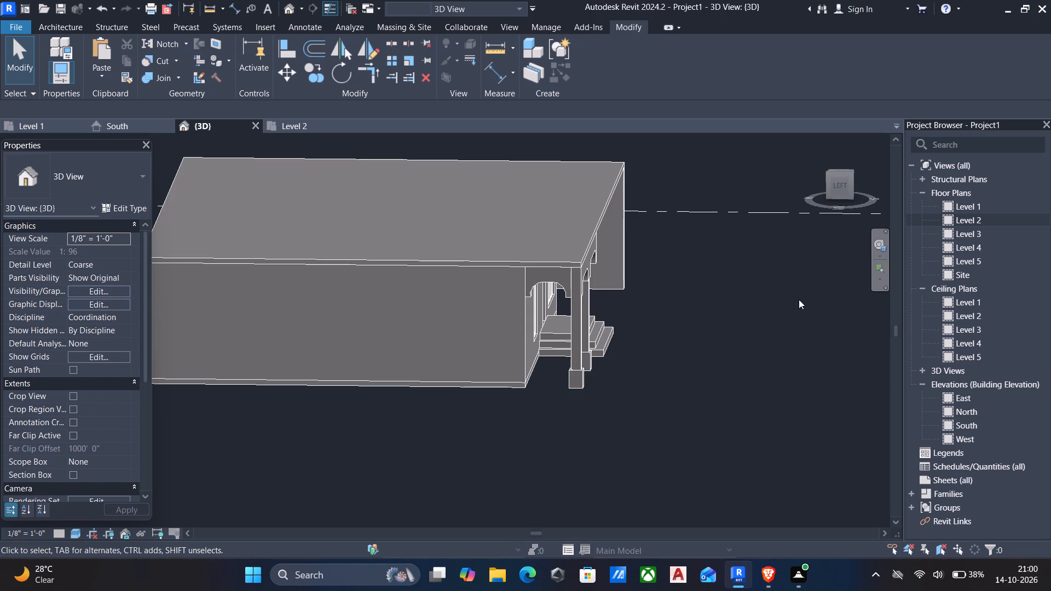
pyautogui.scroll(5, 586, 281)
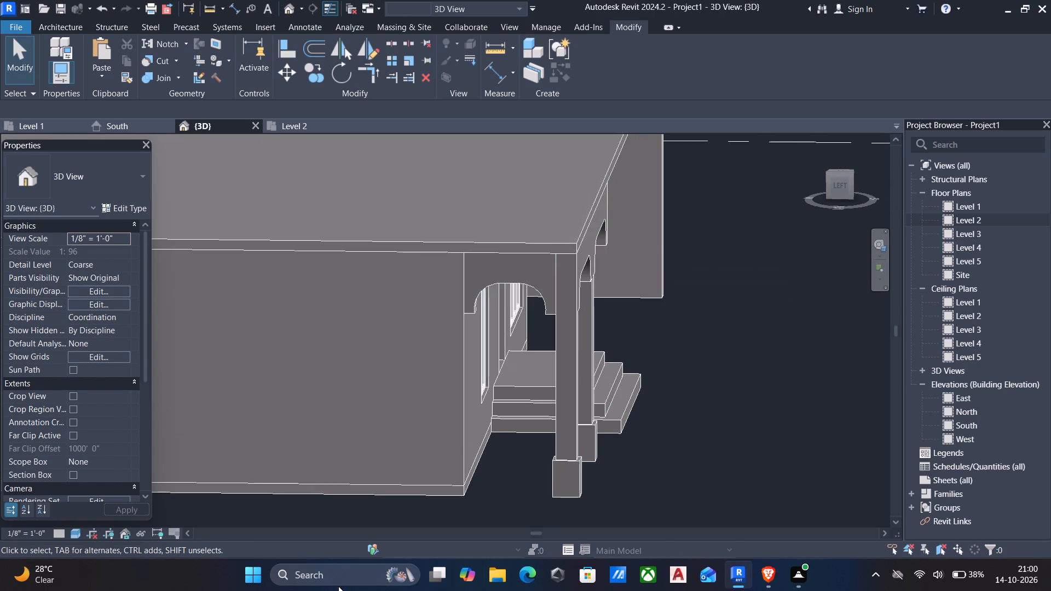
pyautogui.keyDown('shift'); pyautogui.moveTo(331, 563); pyautogui.dragTo(287, 471, button='middle'); pyautogui.keyUp('shift')
pyautogui.keyDown('shift'); pyautogui.moveTo(419, 318); pyautogui.dragTo(380, 264, button='middle'); pyautogui.keyUp('shift')
pyautogui.keyDown('shift'); pyautogui.scroll(-5, 380, 264); pyautogui.keyUp('shift')
pyautogui.keyDown('shift'); pyautogui.moveTo(592, 294); pyautogui.dragTo(507, 257, button='middle'); pyautogui.keyUp('shift')
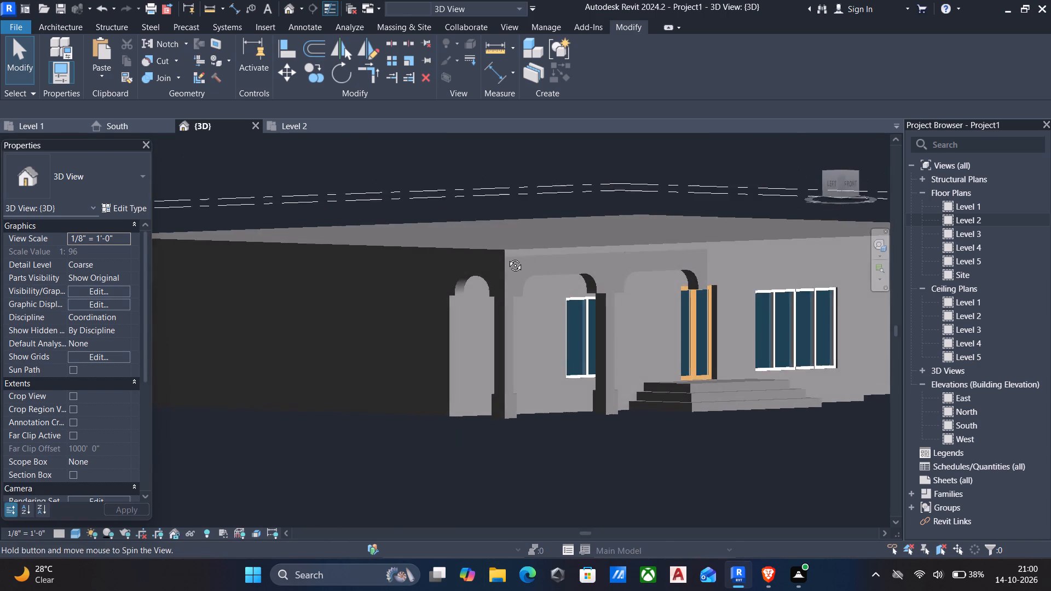
pyautogui.keyDown('shift'); pyautogui.moveTo(507, 257); pyautogui.dragTo(588, 259, button='middle'); pyautogui.keyUp('shift')
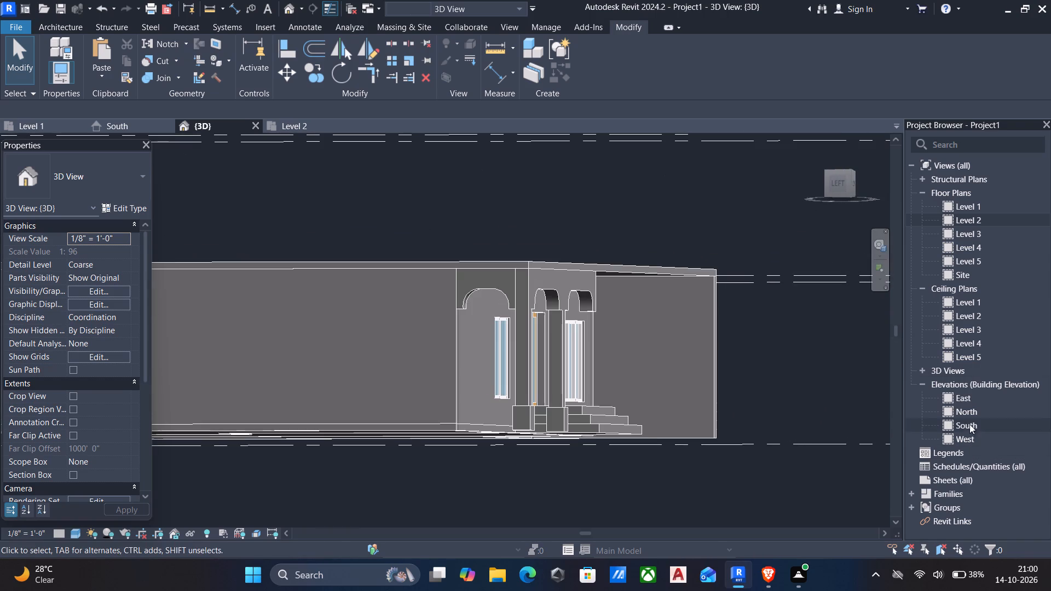
# In the South elevation, nudge Level 3 up to an elevation of 15' 10", clear of Level 2.
pyautogui.doubleClick(968, 419)
pyautogui.scroll(-7, 355, 292)
pyautogui.moveTo(361, 268); pyautogui.dragTo(469, 369, button='middle')
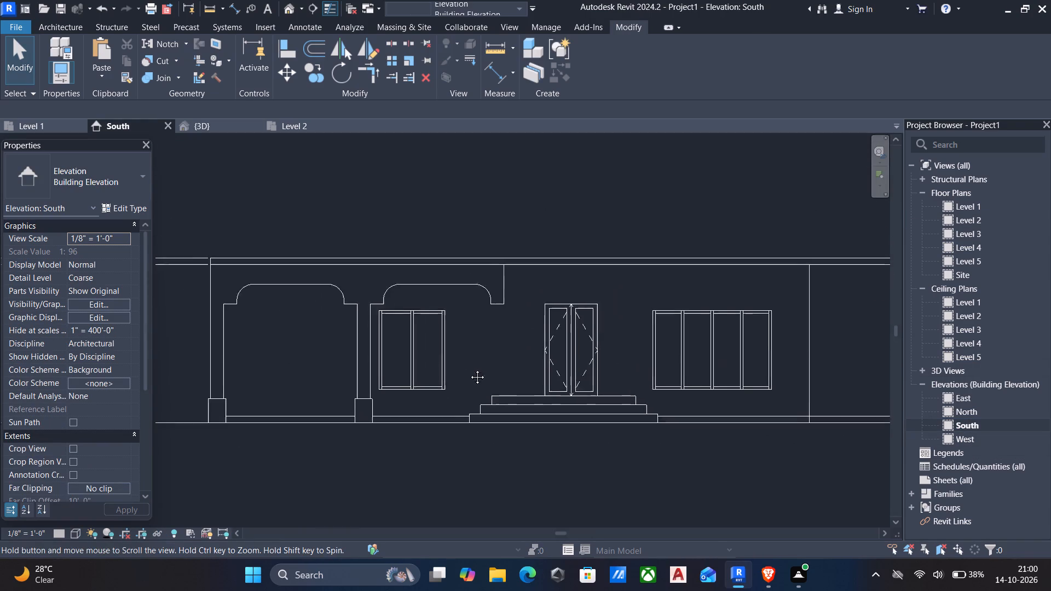
pyautogui.moveTo(469, 369); pyautogui.dragTo(578, 391, button='middle')
pyautogui.scroll(-4, 580, 391)
pyautogui.click(331, 332)
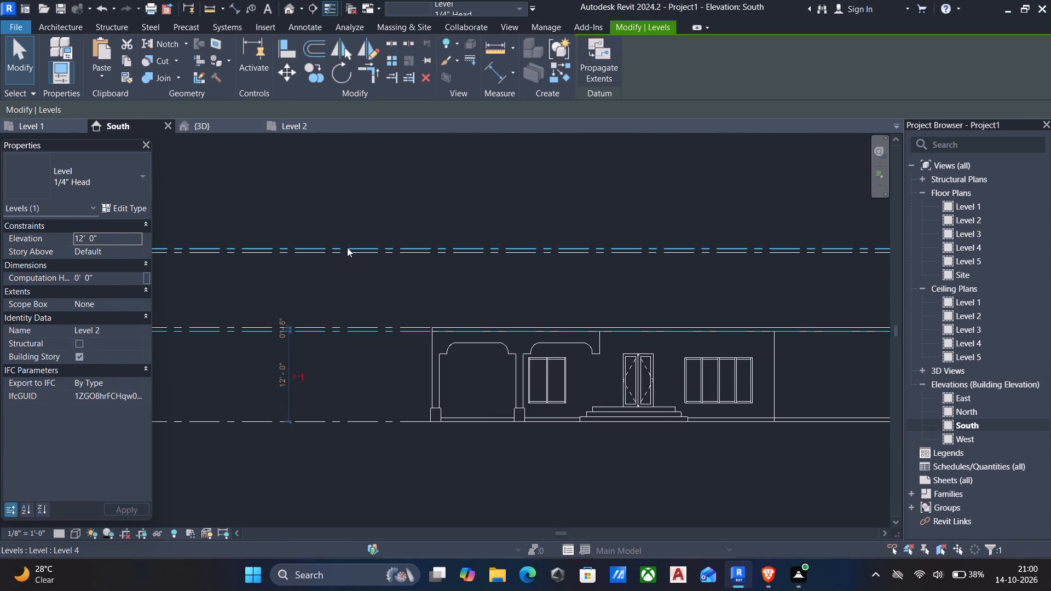
pyautogui.press('Escape')
pyautogui.click(361, 328)
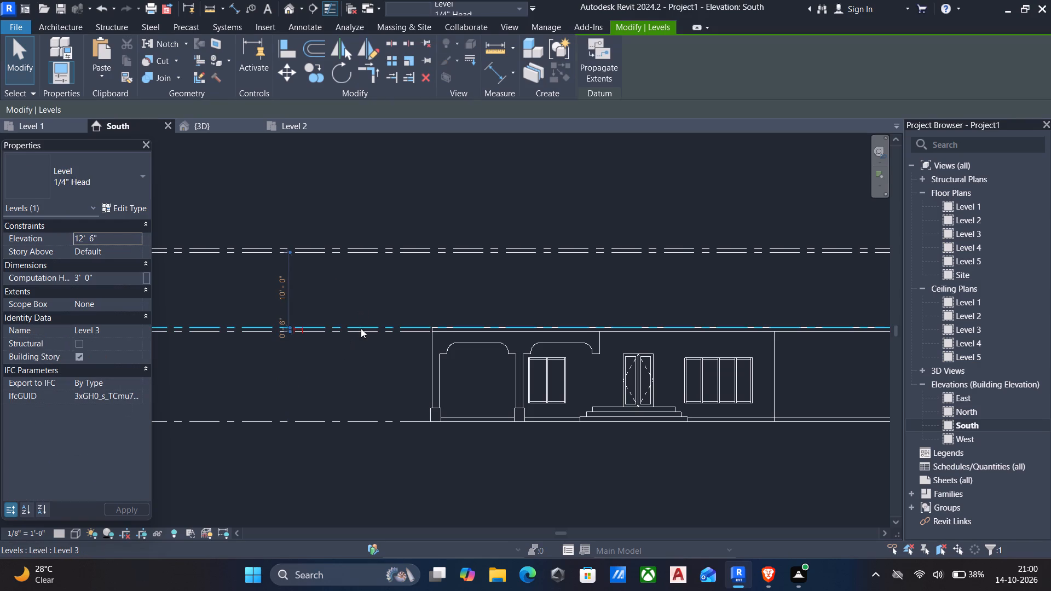
pyautogui.press('Up')
pyautogui.press('Up')
pyautogui.press('Up')
pyautogui.press('Up')
pyautogui.press('Up')
pyautogui.press('Up')
pyautogui.press('Up')
pyautogui.press('Up')
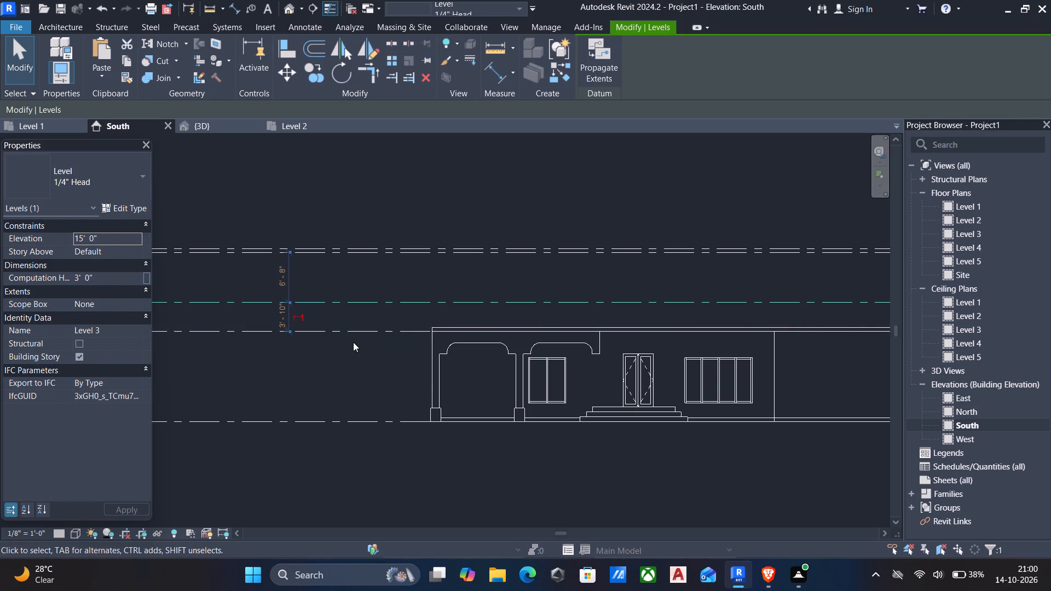
# Set the height between Level 1 and Level 2 to 13'.
pyautogui.click(337, 334)
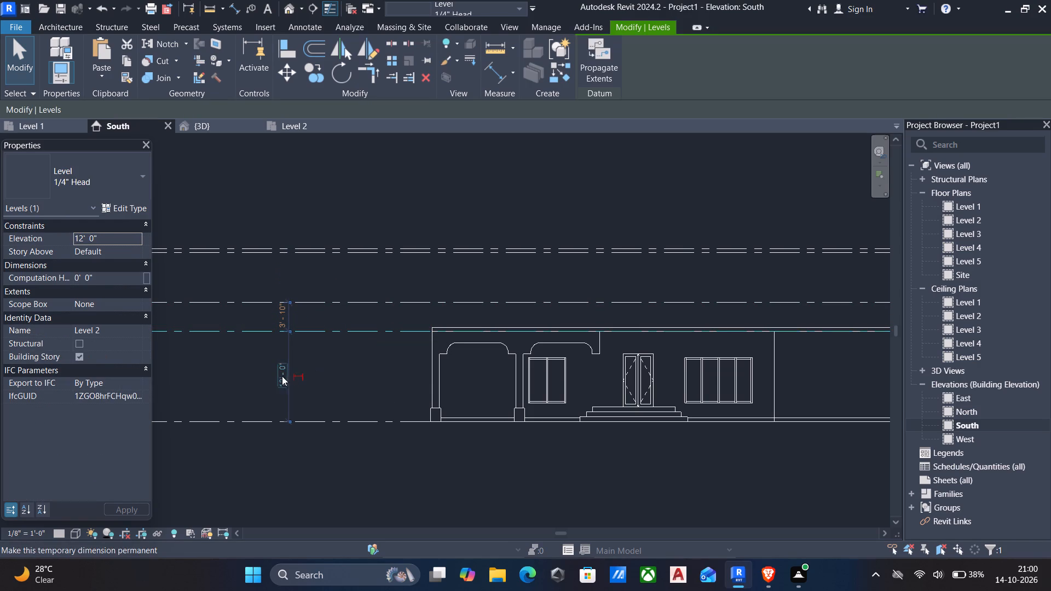
pyautogui.click(281, 377)
pyautogui.press('1')
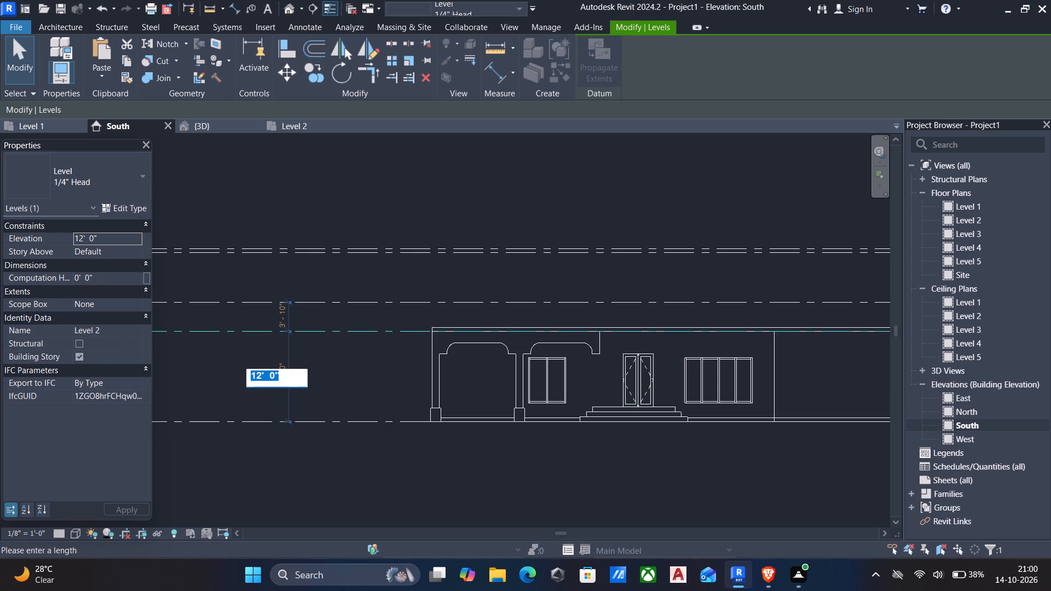
pyautogui.press('3')
pyautogui.press("'")
pyautogui.press('Return')
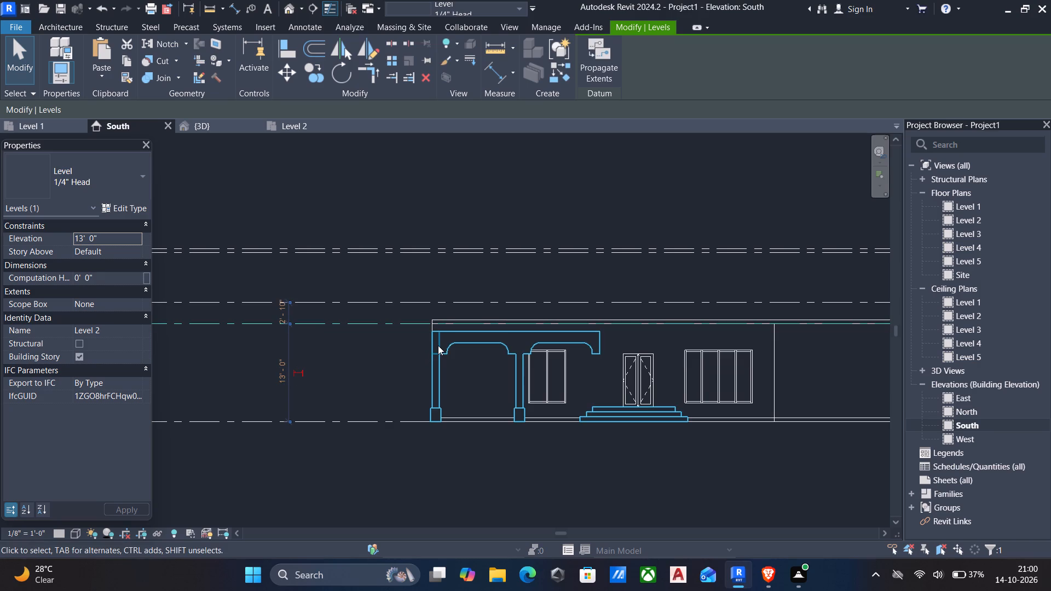
pyautogui.press('Escape')
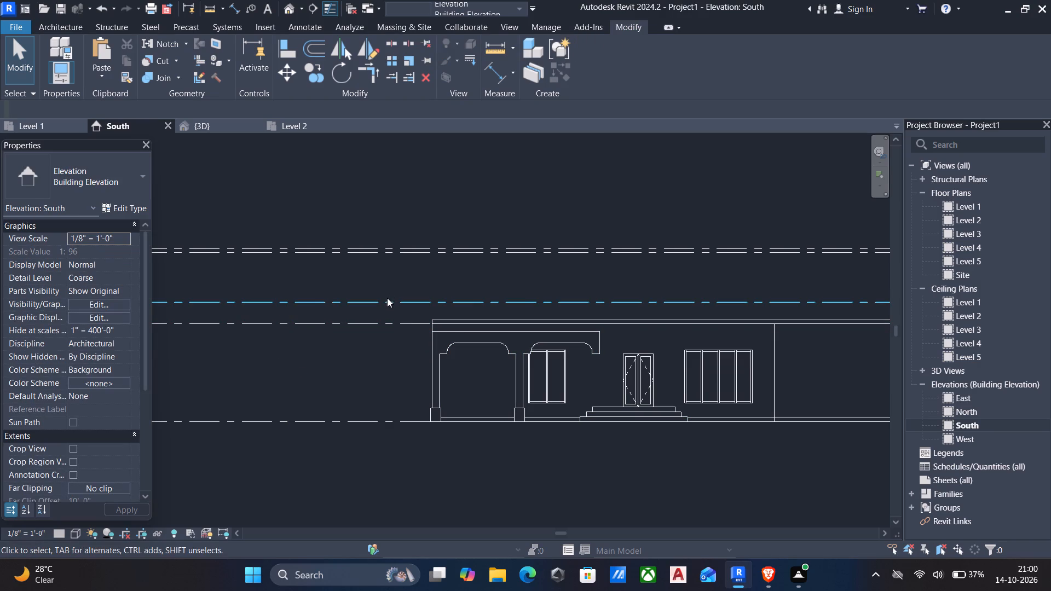
# Set the distance from Level 2 up to Level 3 to 6".
pyautogui.click(386, 303)
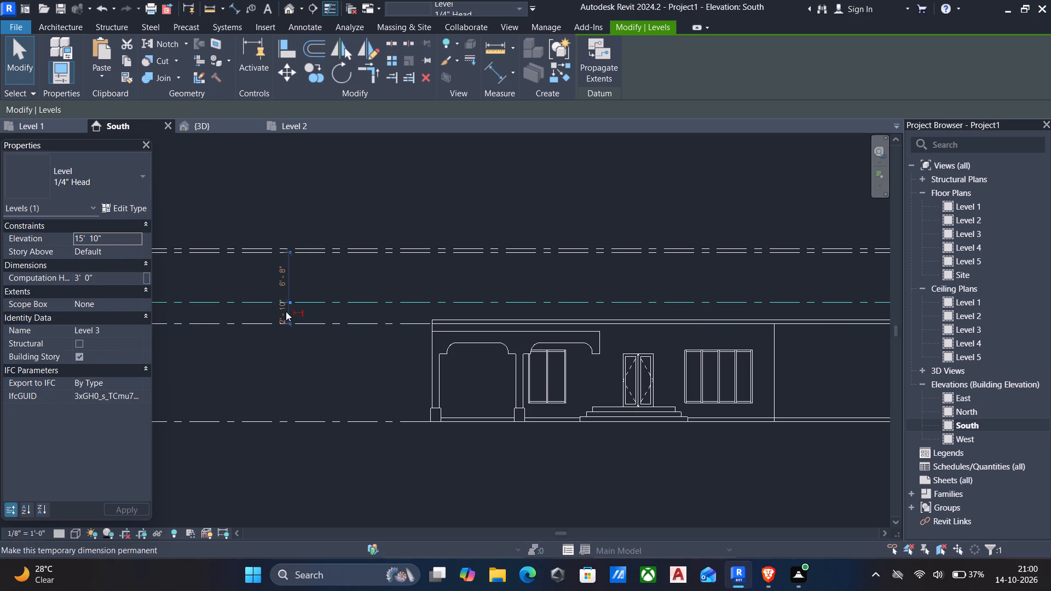
pyautogui.click(283, 312)
pyautogui.press('6')
pyautogui.hotkey('shift', '"')
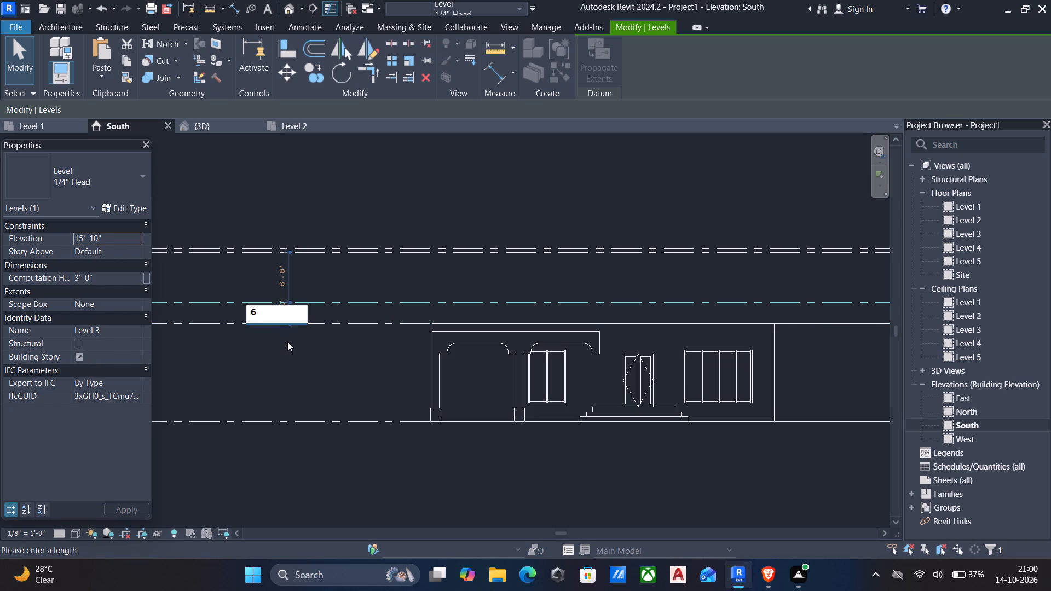
pyautogui.press('Return')
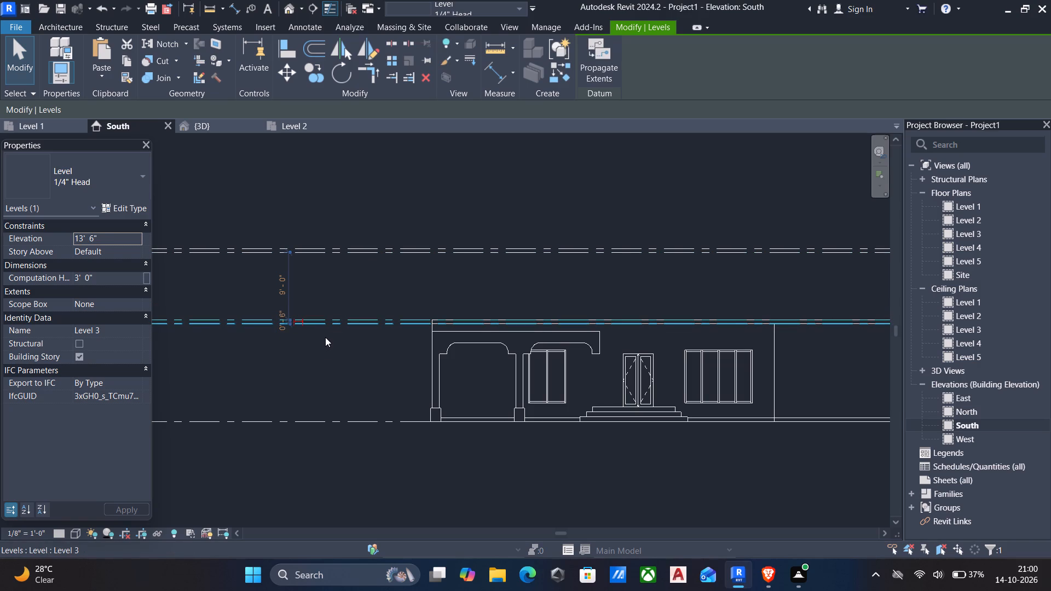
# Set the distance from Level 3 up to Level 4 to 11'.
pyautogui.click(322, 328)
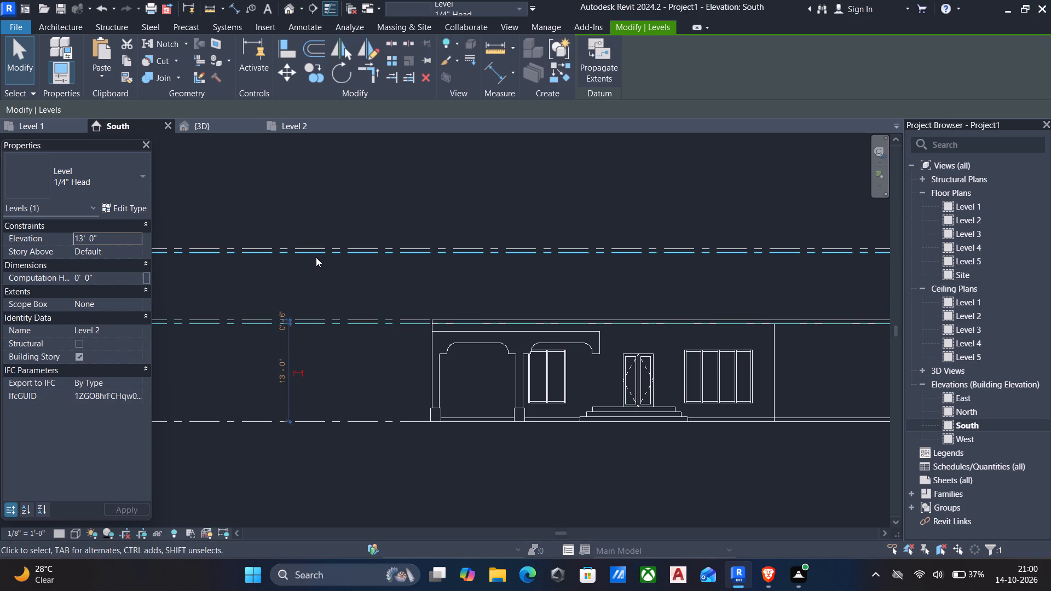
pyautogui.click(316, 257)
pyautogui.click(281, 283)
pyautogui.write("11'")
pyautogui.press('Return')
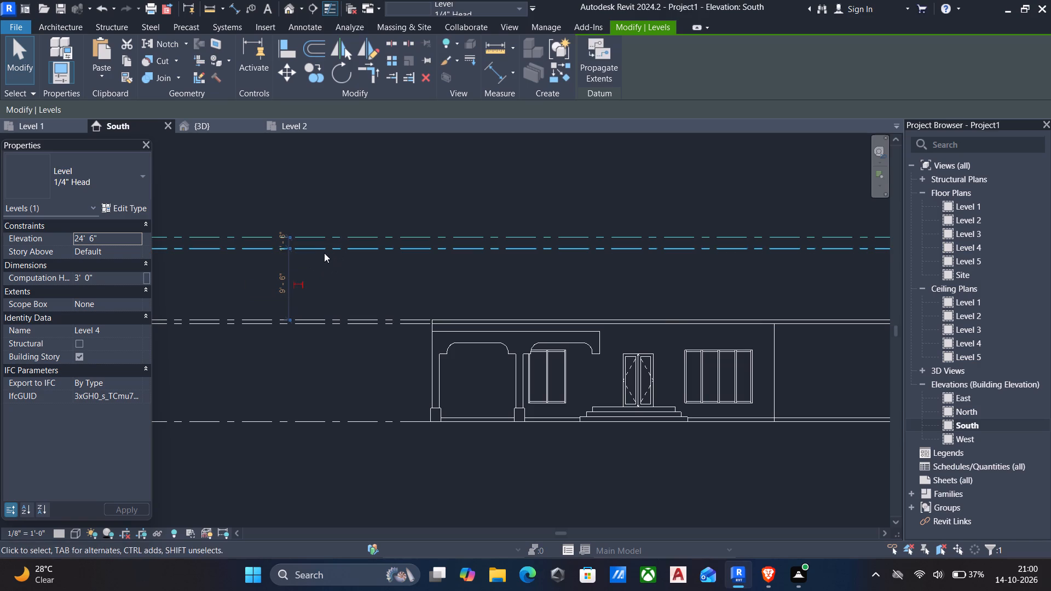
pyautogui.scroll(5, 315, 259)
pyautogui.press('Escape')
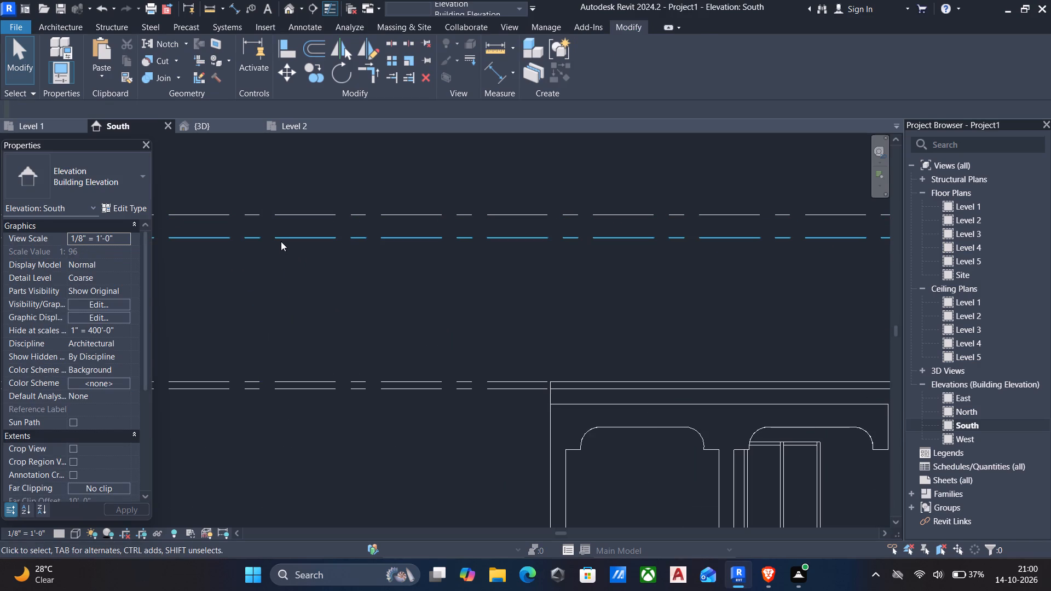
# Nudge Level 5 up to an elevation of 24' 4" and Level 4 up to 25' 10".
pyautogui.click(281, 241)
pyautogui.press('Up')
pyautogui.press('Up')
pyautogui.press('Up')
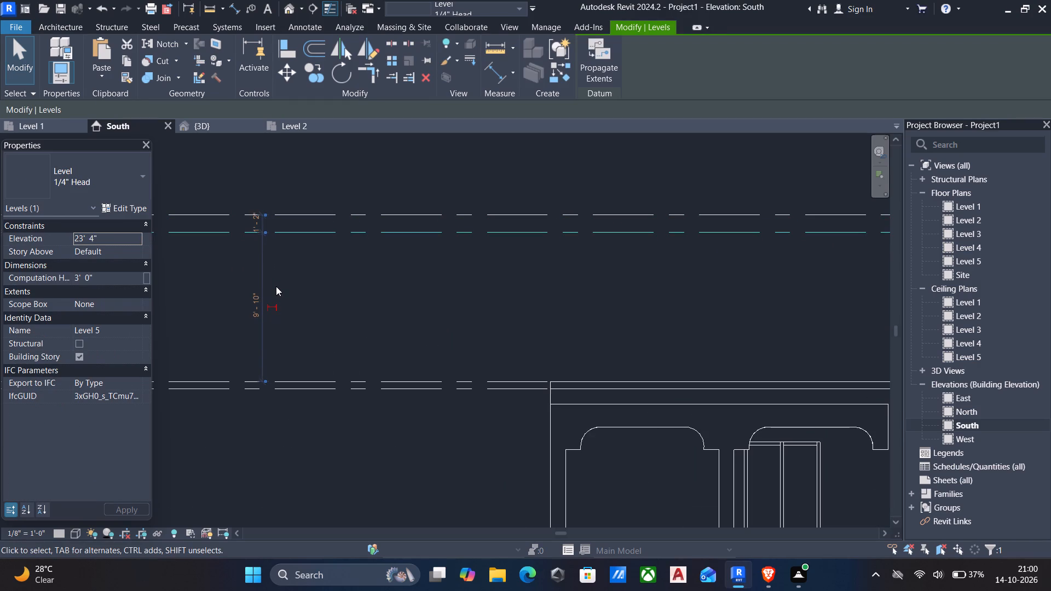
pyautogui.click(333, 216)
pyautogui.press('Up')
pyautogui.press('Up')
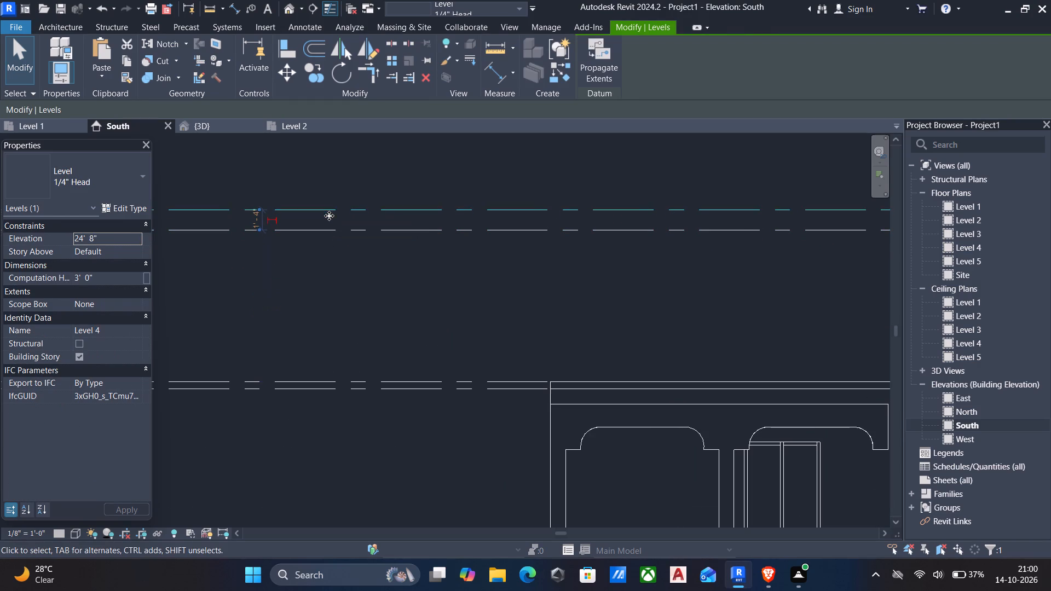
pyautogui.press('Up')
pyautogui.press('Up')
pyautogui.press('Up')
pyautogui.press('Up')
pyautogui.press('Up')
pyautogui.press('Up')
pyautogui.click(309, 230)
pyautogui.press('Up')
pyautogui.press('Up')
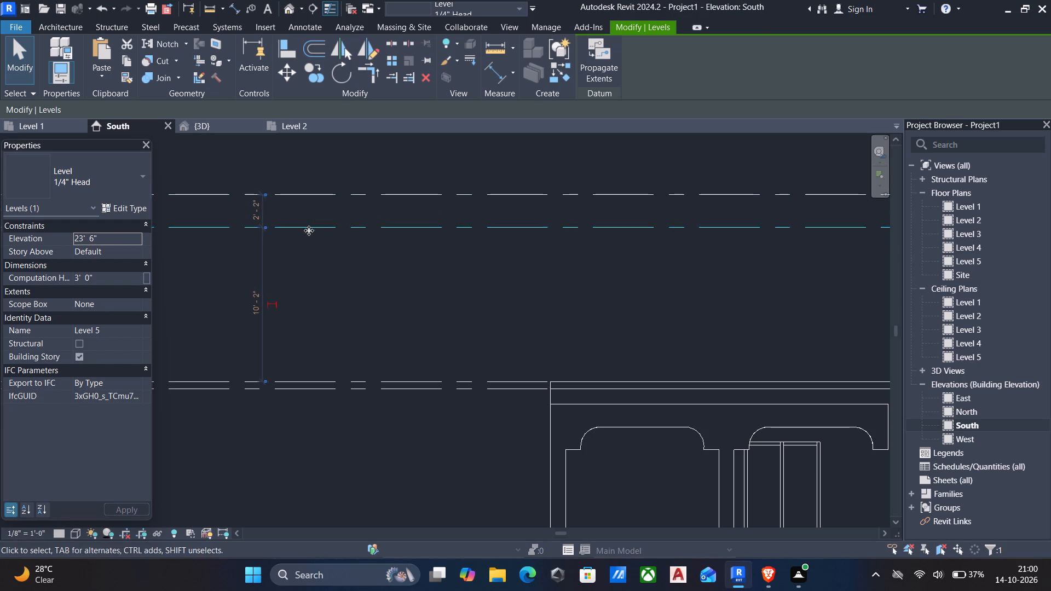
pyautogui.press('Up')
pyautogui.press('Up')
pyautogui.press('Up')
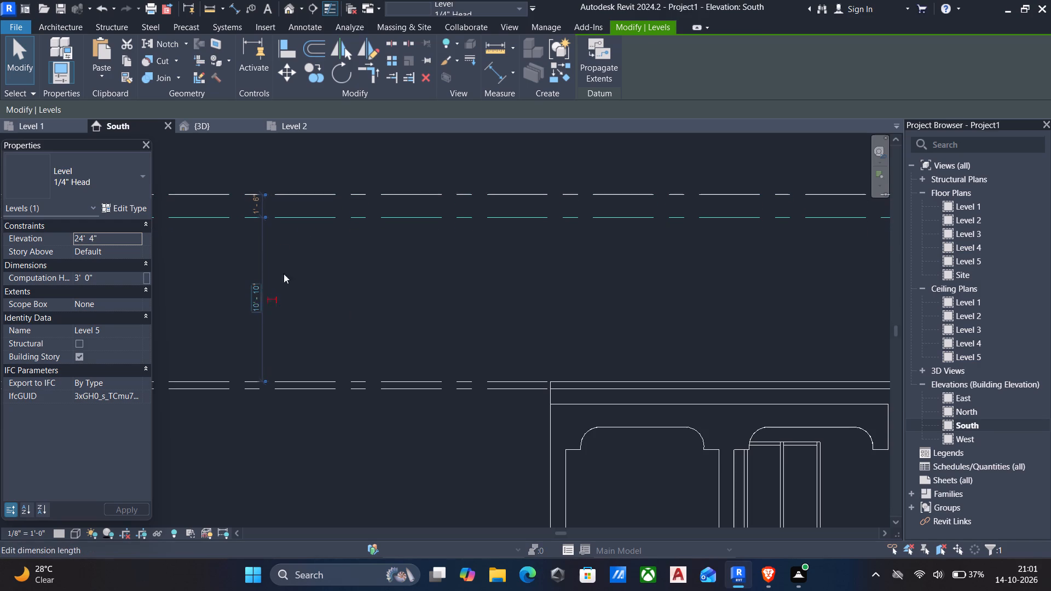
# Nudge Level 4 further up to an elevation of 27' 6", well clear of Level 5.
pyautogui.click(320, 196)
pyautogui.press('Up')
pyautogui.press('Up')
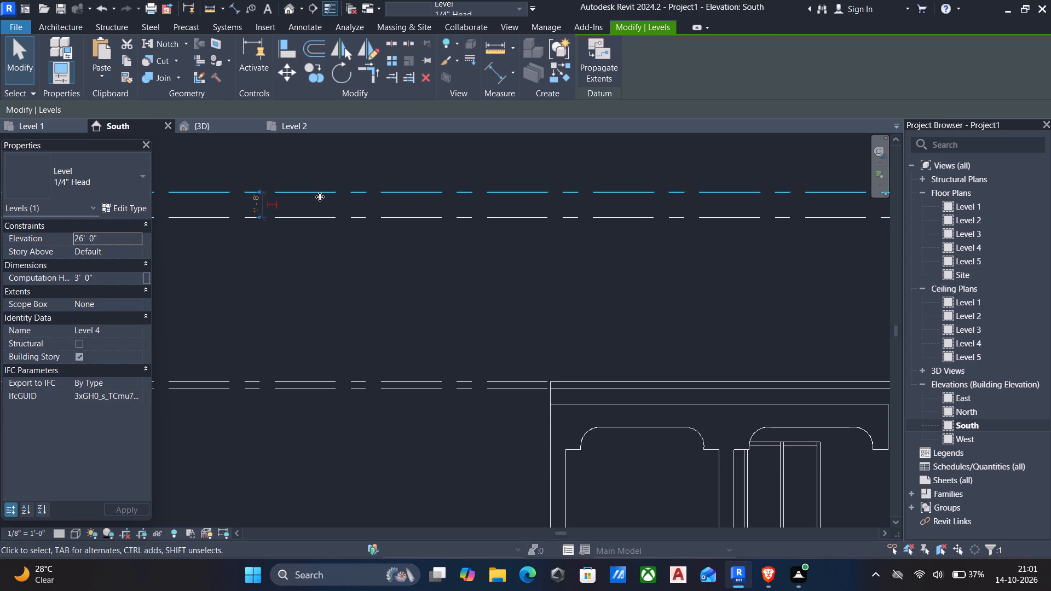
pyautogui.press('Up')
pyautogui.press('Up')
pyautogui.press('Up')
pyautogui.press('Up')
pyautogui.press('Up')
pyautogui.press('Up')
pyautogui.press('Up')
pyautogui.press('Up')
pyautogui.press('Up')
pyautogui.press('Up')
# Set the distance from Level 3 up to Level 5 to 11'.
pyautogui.click(297, 217)
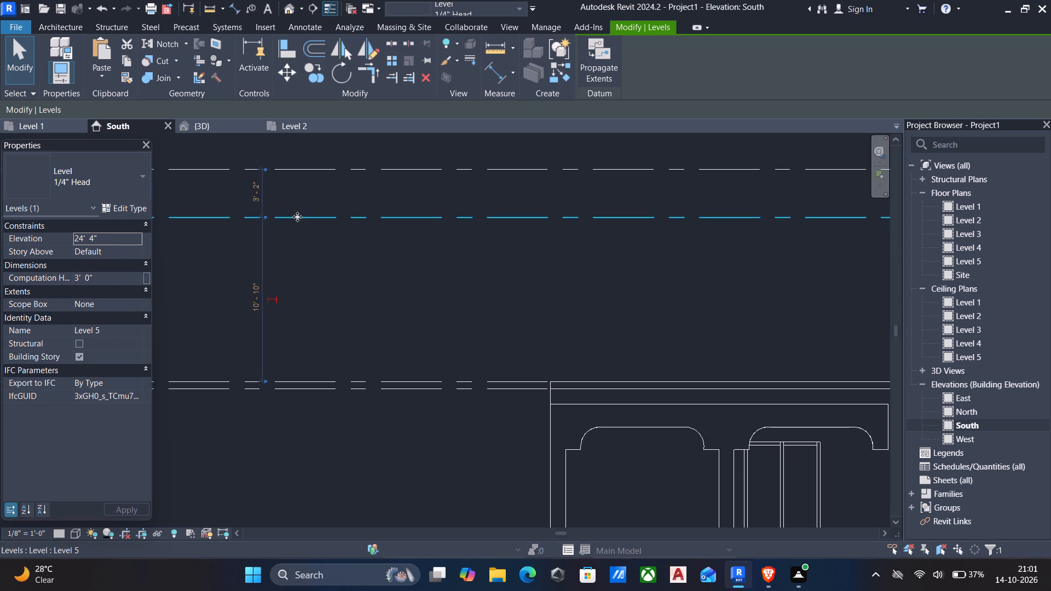
pyautogui.press('Down')
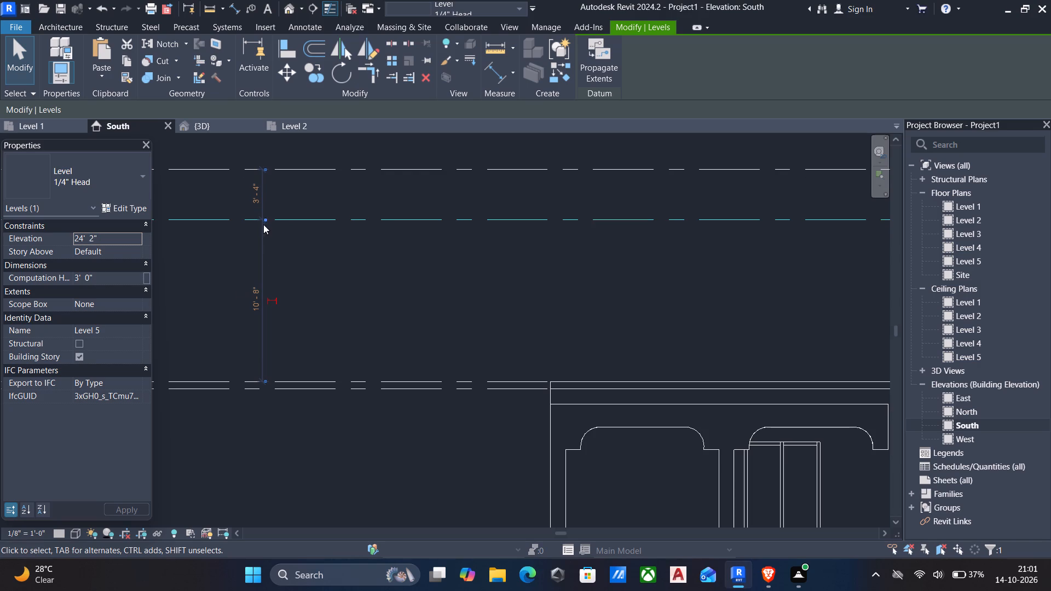
pyautogui.click(257, 292)
pyautogui.press('1')
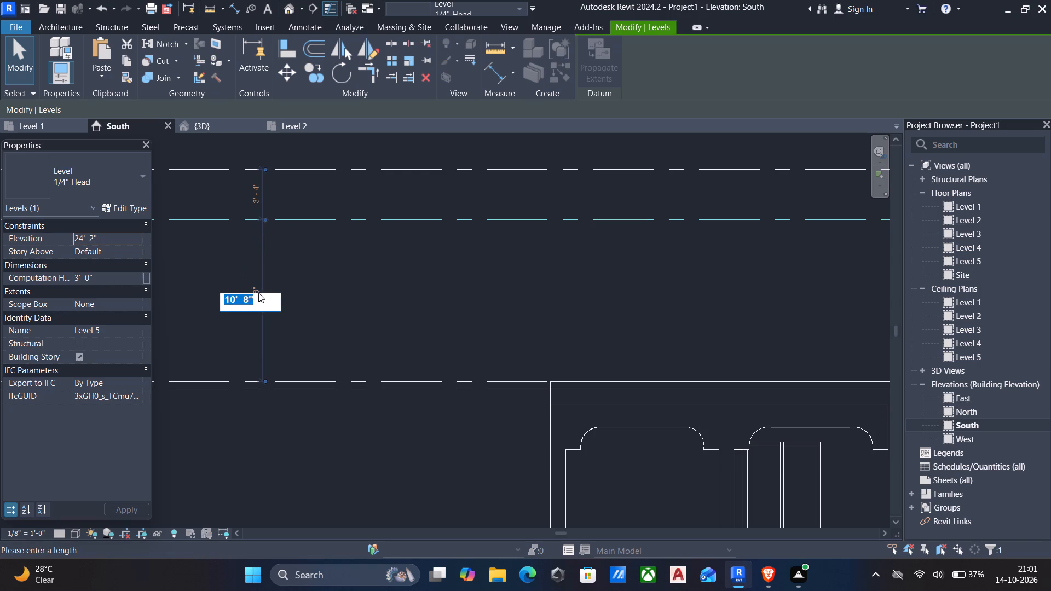
pyautogui.write("1'")
pyautogui.press('Return')
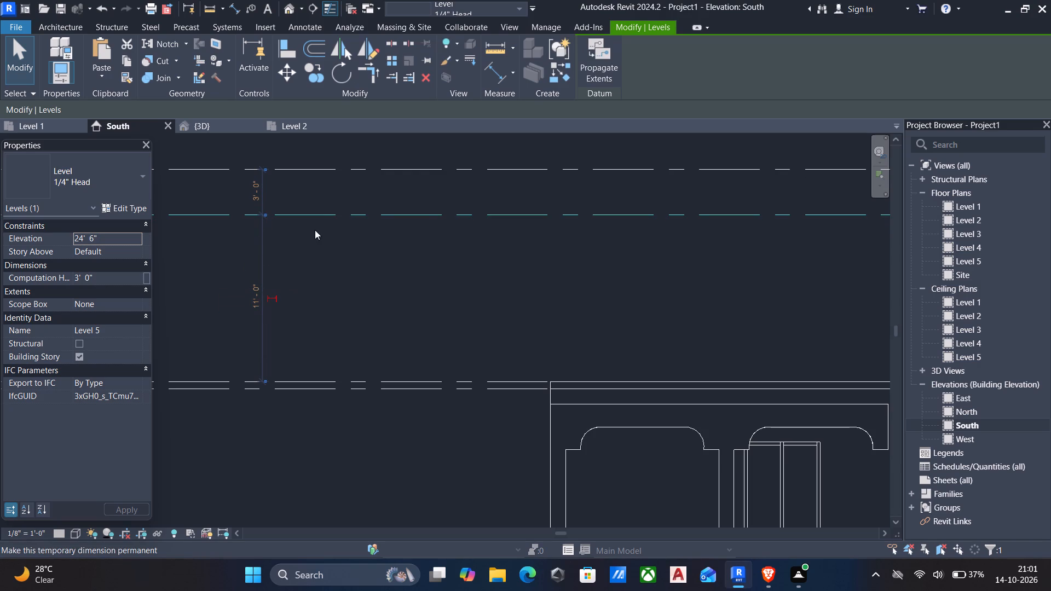
# Set the distance from Level 5 up to Level 4 to 6".
pyautogui.click(309, 219)
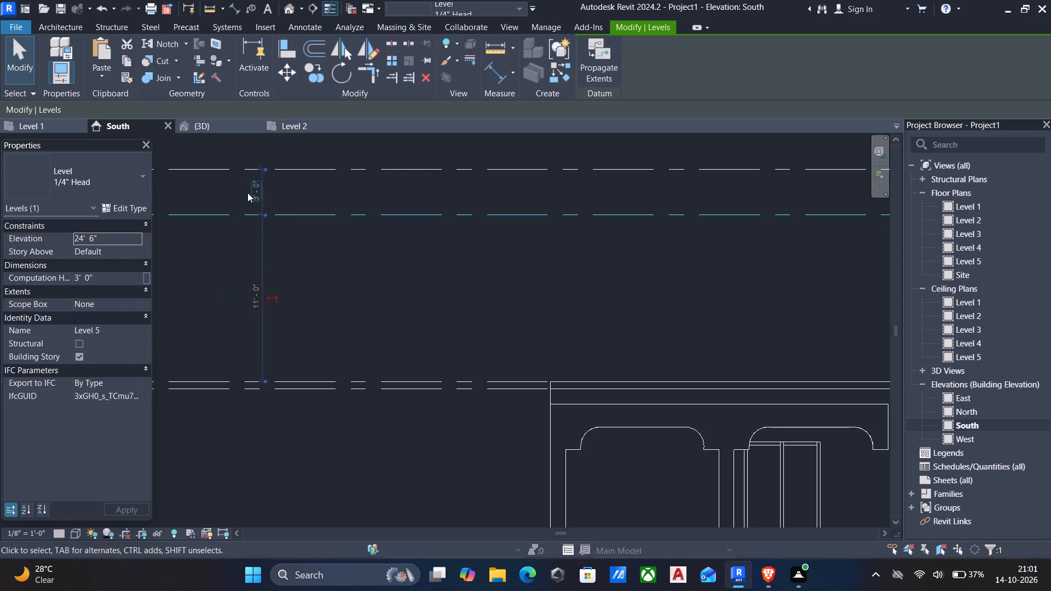
pyautogui.click(285, 168)
pyautogui.click(253, 199)
pyautogui.write('6"')
pyautogui.press('Return')
pyautogui.scroll(-6, 361, 306)
pyautogui.moveTo(386, 343); pyautogui.dragTo(391, 321, button='middle')
pyautogui.press('Escape')
# In the 3D view, examine the gap between the top of the porch frame and the roof slab.
pyautogui.click(288, 5)
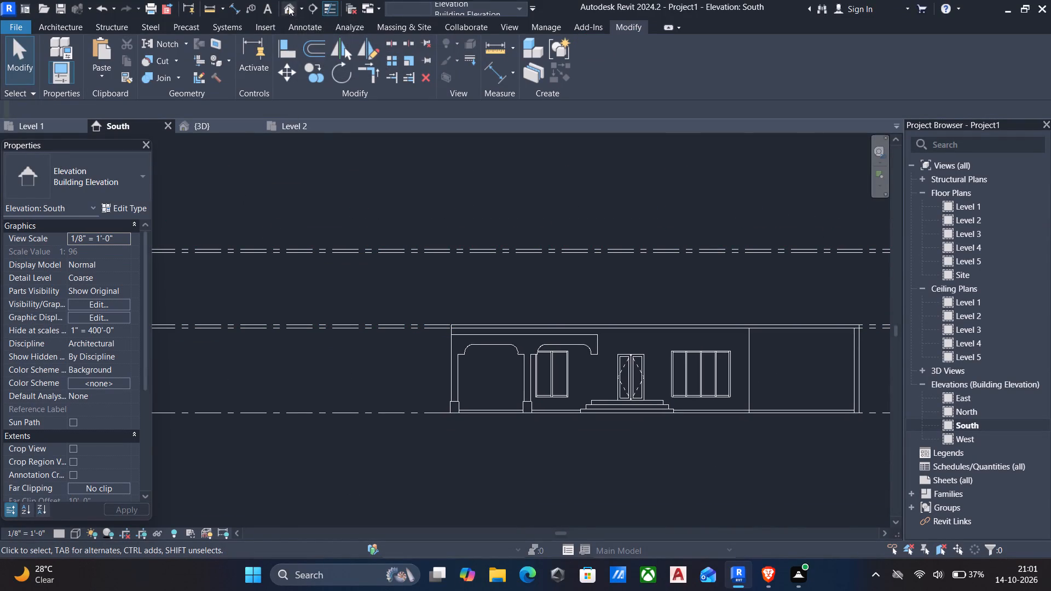
pyautogui.scroll(-1, 476, 326)
pyautogui.keyDown('shift'); pyautogui.moveTo(500, 327); pyautogui.dragTo(495, 331, button='middle'); pyautogui.keyUp('shift')
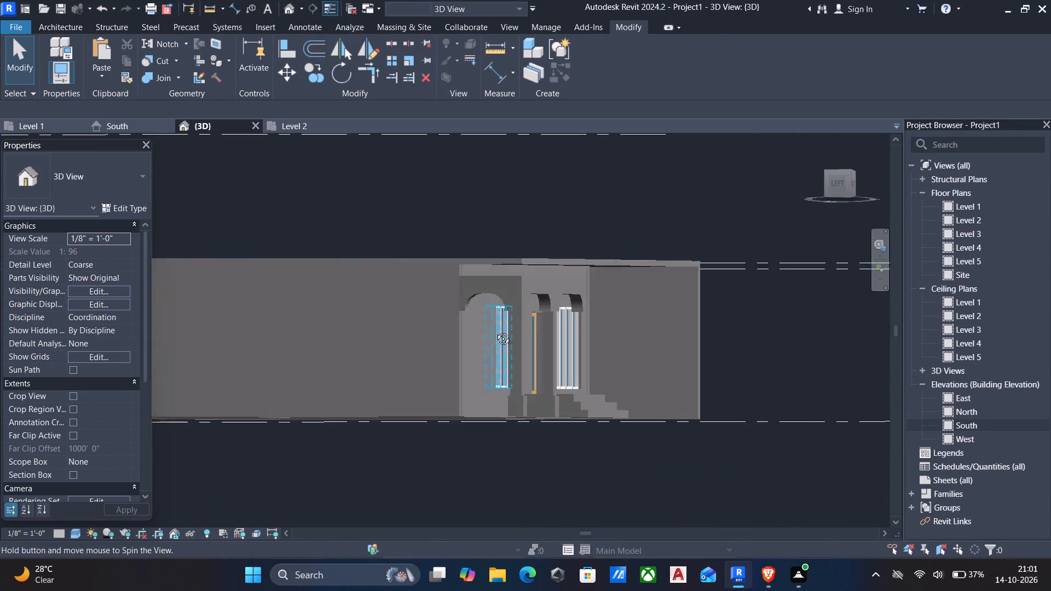
pyautogui.keyDown('shift'); pyautogui.moveTo(495, 331); pyautogui.dragTo(387, 346, button='middle'); pyautogui.keyUp('shift')
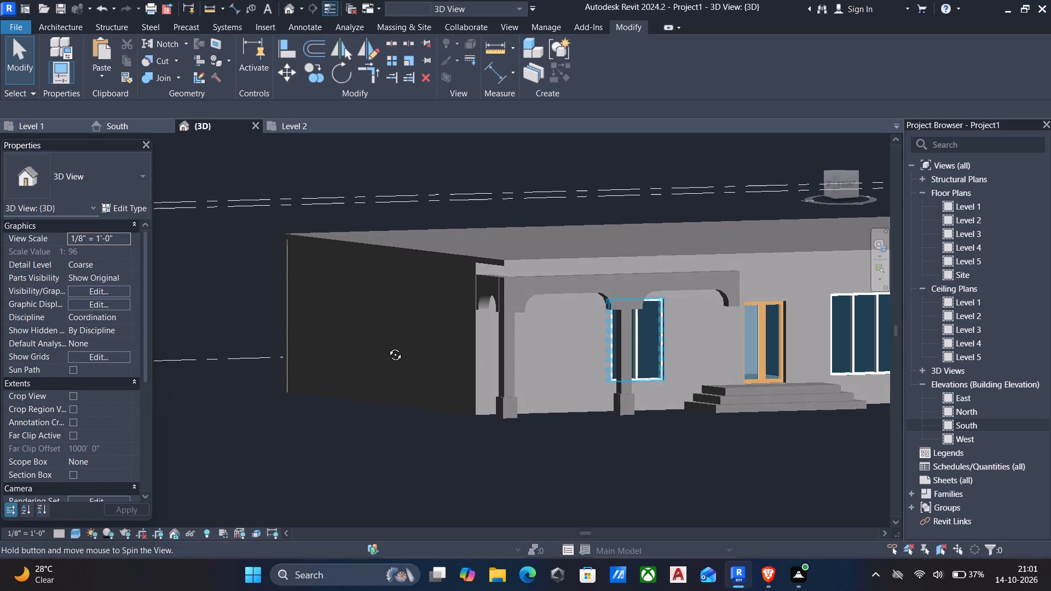
pyautogui.keyDown('shift'); pyautogui.moveTo(387, 346); pyautogui.dragTo(494, 355, button='middle'); pyautogui.keyUp('shift')
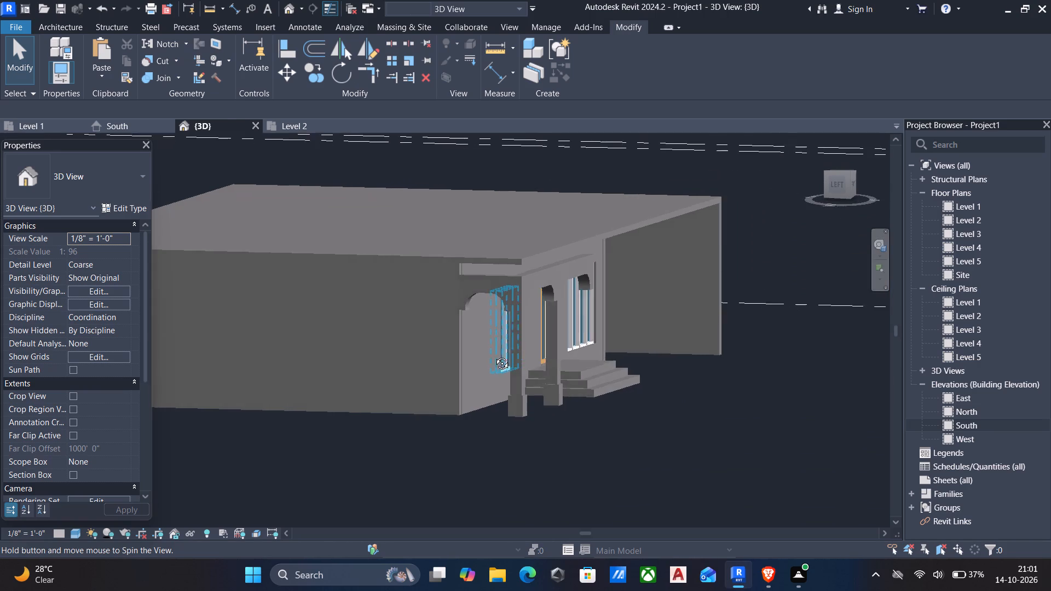
pyautogui.keyDown('shift'); pyautogui.moveTo(494, 355); pyautogui.dragTo(459, 384, button='middle'); pyautogui.keyUp('shift')
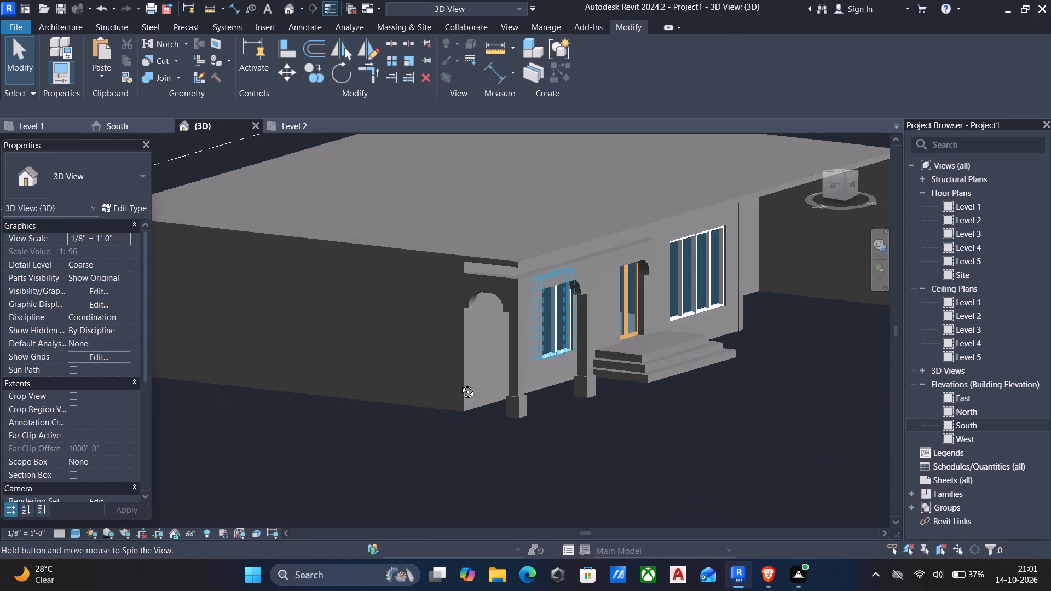
pyautogui.keyDown('shift'); pyautogui.moveTo(459, 384); pyautogui.dragTo(460, 385, button='middle'); pyautogui.keyUp('shift')
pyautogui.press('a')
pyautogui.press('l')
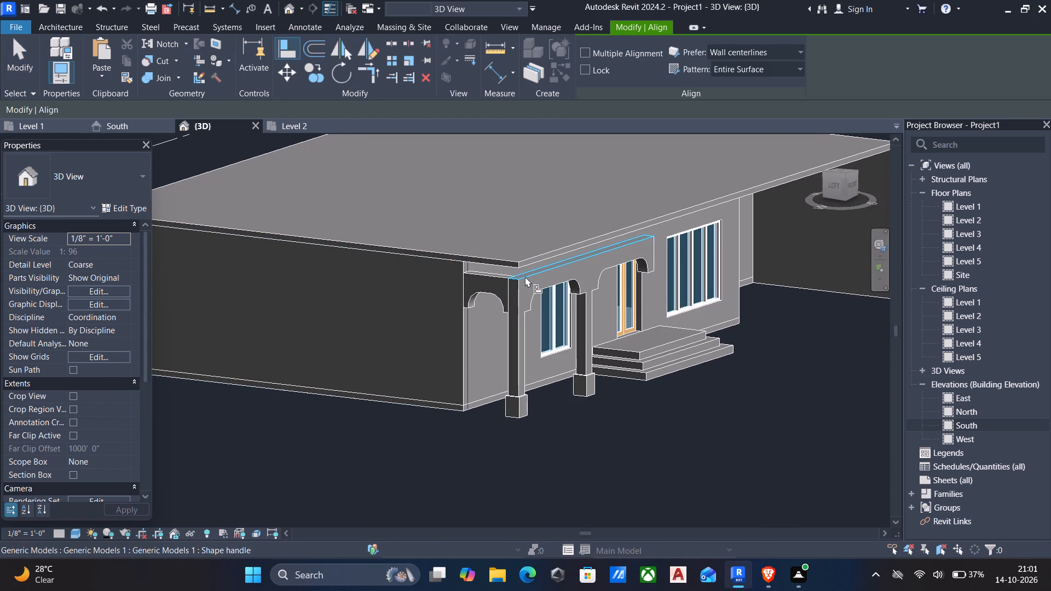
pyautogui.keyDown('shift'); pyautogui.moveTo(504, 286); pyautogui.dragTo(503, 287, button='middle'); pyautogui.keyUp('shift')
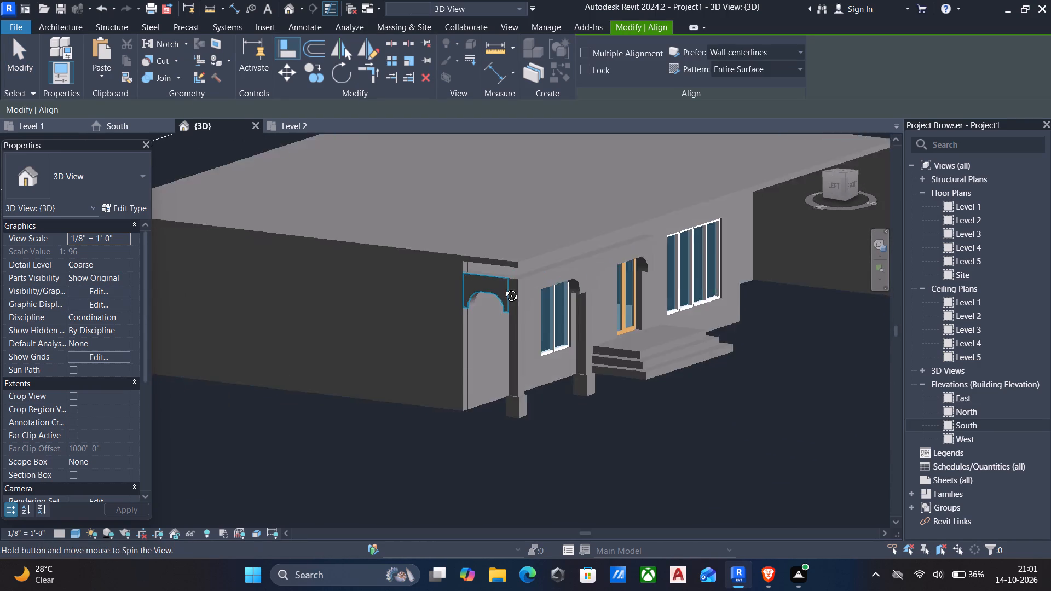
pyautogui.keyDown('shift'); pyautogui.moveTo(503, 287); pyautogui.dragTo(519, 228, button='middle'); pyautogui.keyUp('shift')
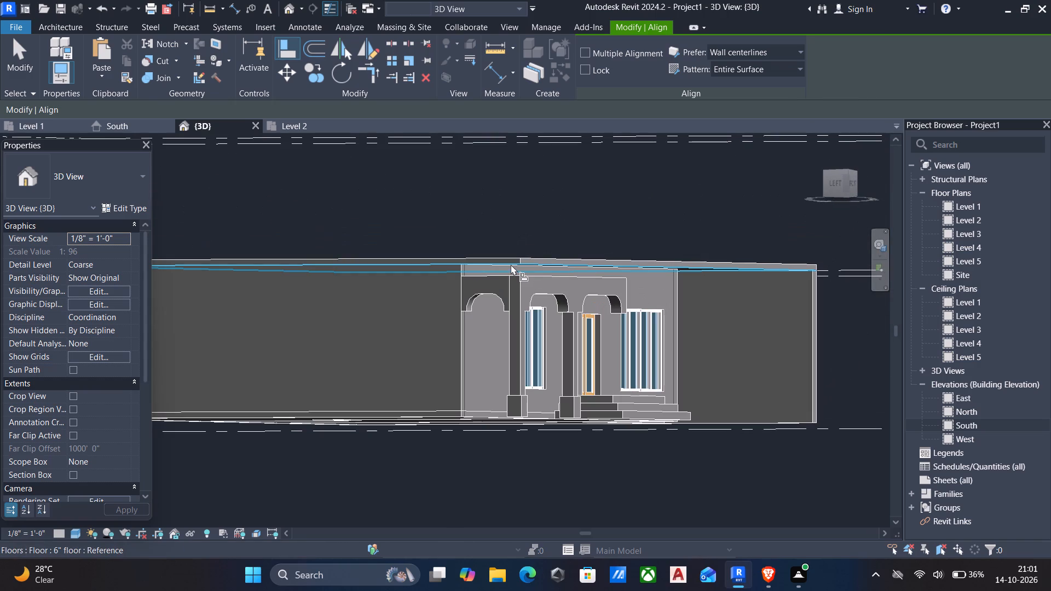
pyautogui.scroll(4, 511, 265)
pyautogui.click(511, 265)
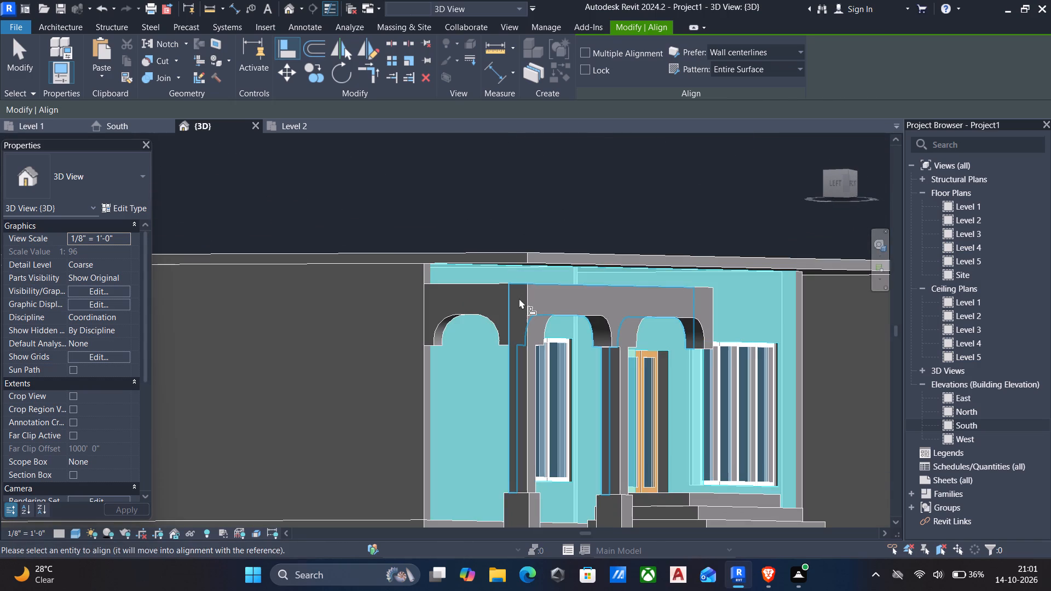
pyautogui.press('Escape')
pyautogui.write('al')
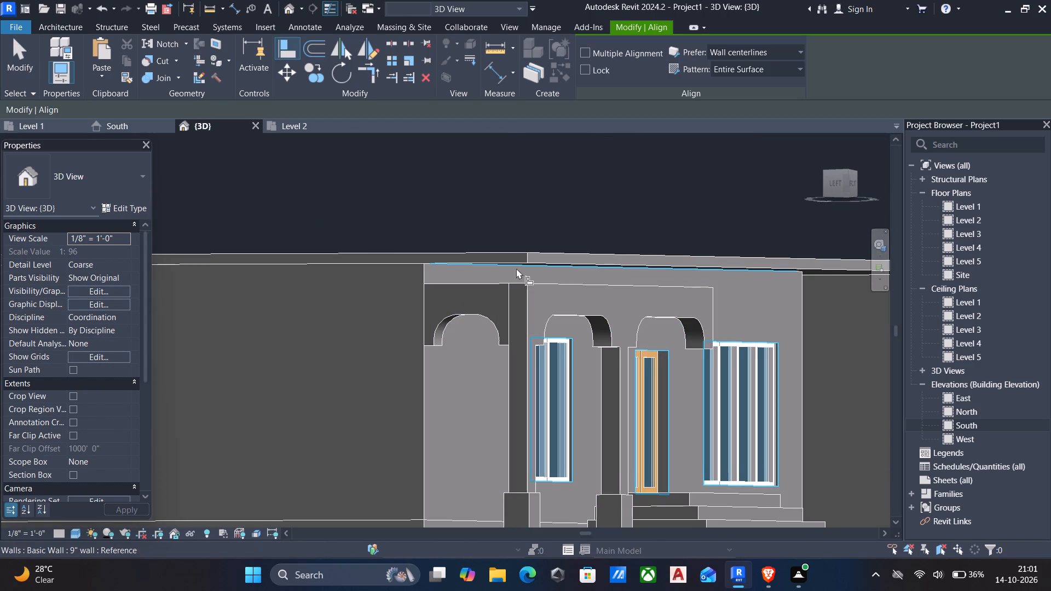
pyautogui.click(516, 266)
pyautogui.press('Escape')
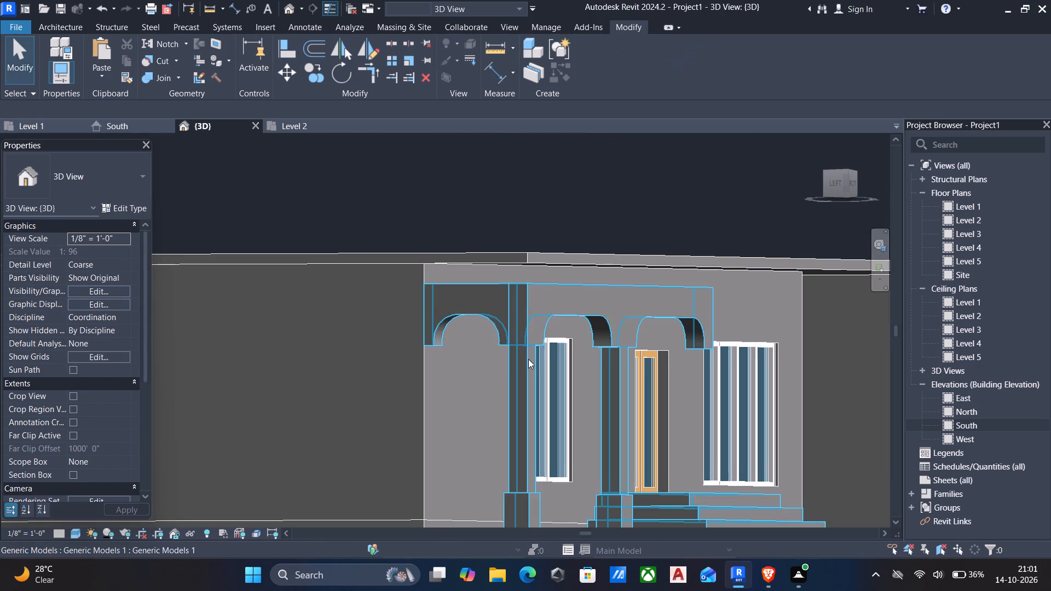
# Align the tops of the porch frame's side and front arched beams to the underside of the roof slab.
pyautogui.moveTo(530, 372); pyautogui.dragTo(532, 316, button='middle')
pyautogui.press('a')
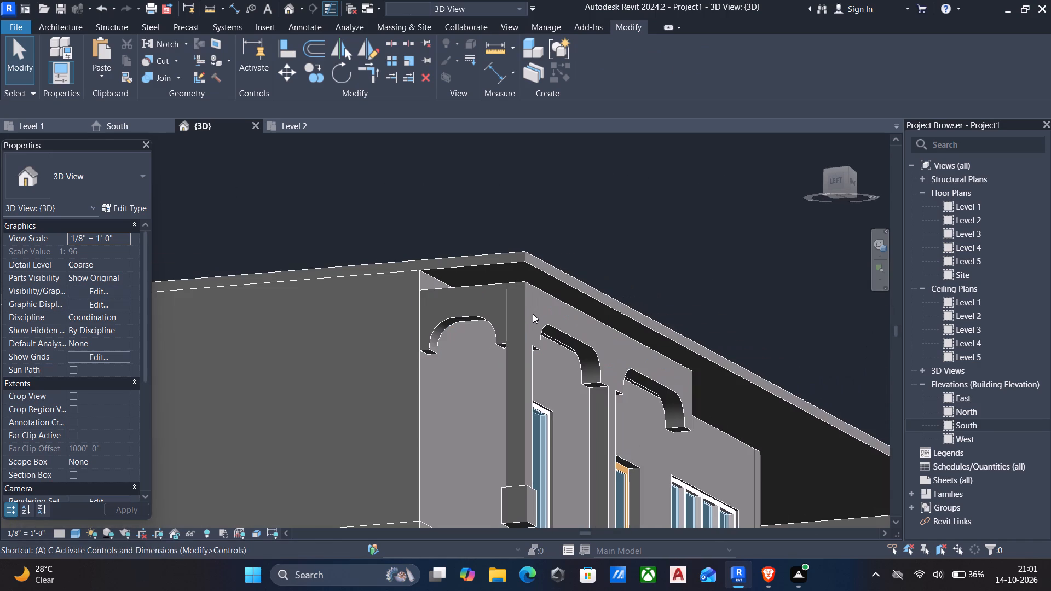
pyautogui.press('l')
pyautogui.click(517, 264)
pyautogui.scroll(-3, 544, 335)
pyautogui.keyDown('shift'); pyautogui.moveTo(579, 391); pyautogui.dragTo(581, 437, button='middle'); pyautogui.keyUp('shift')
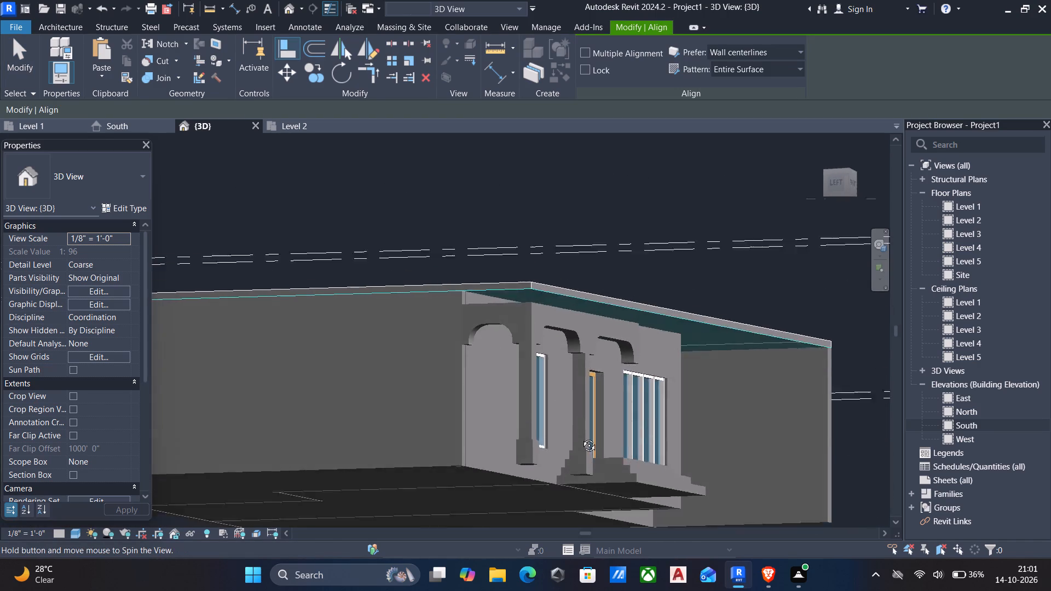
pyautogui.keyDown('shift'); pyautogui.moveTo(581, 437); pyautogui.dragTo(588, 504, button='middle'); pyautogui.keyUp('shift')
pyautogui.scroll(4, 581, 354)
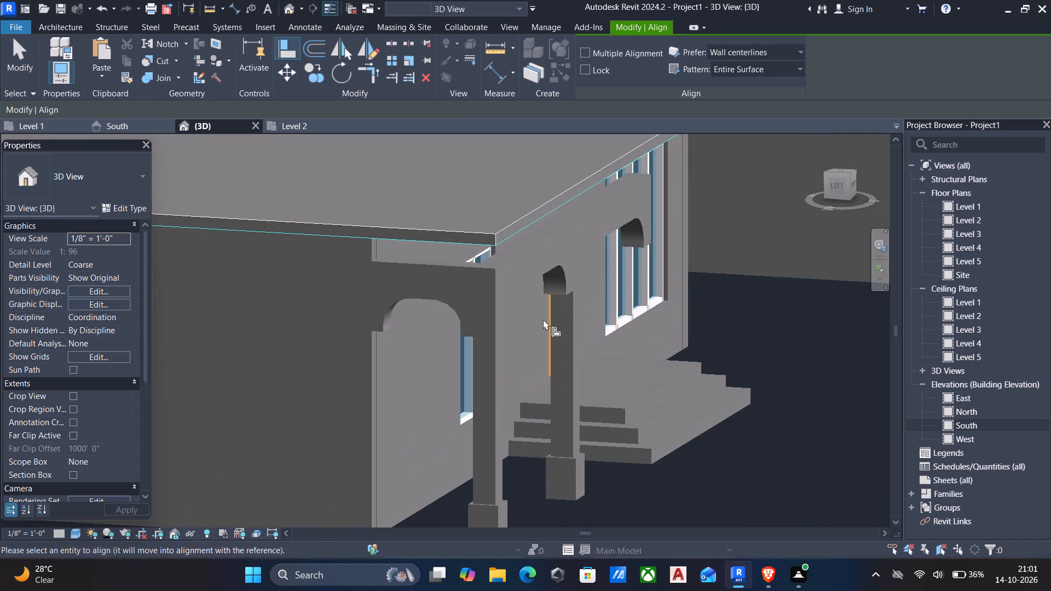
pyautogui.keyDown('ctrl'); pyautogui.click(449, 262); pyautogui.keyUp('ctrl')
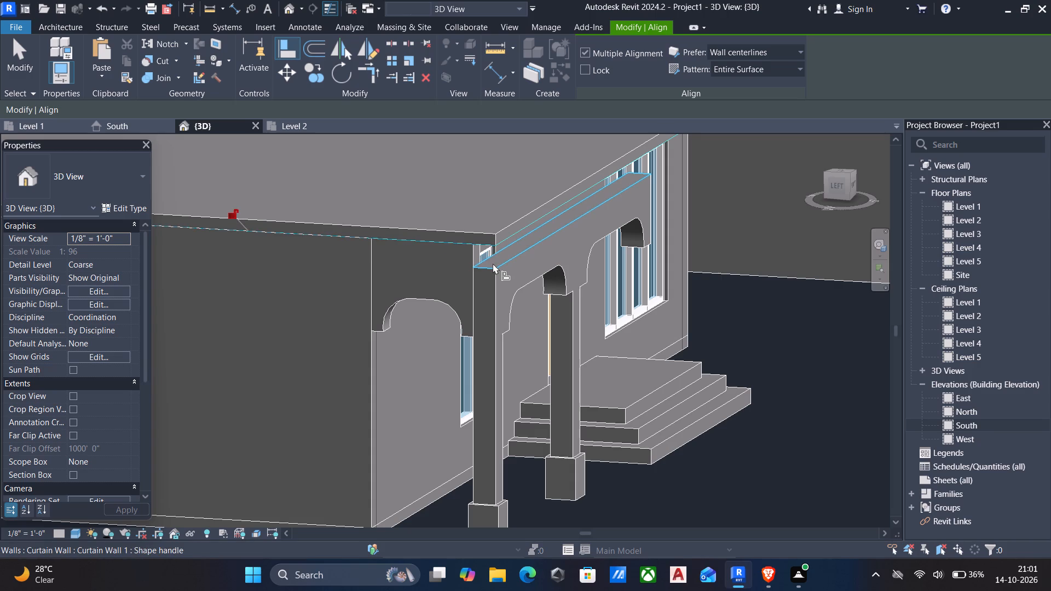
pyautogui.keyDown('ctrl'); pyautogui.click(493, 263); pyautogui.keyUp('ctrl')
pyautogui.press('Escape')
pyautogui.scroll(-1, 586, 299)
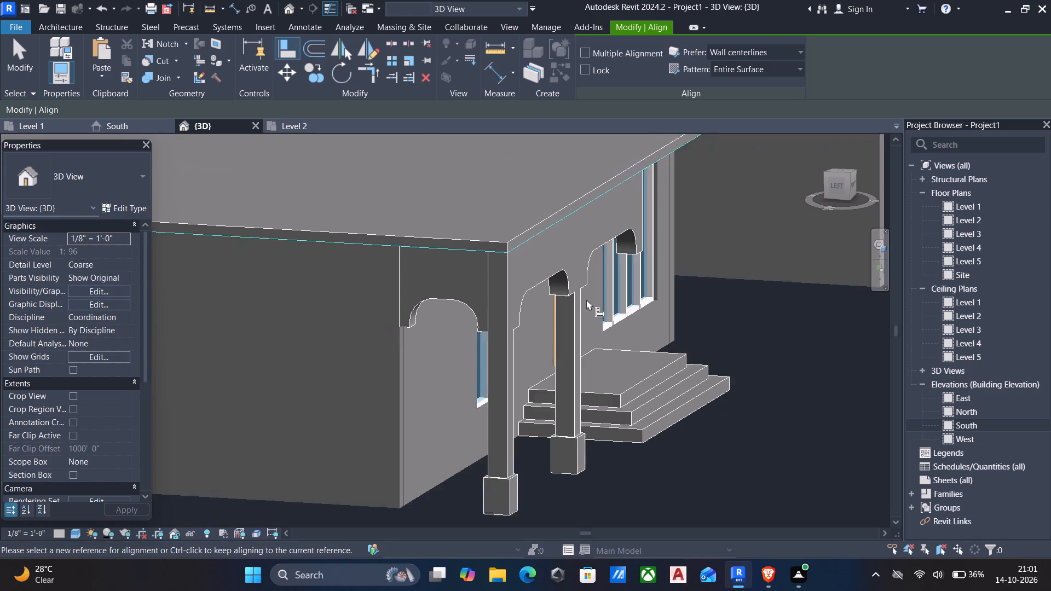
pyautogui.scroll(-2, 586, 299)
pyautogui.keyDown('shift'); pyautogui.scroll(-2, 566, 312); pyautogui.keyUp('shift')
pyautogui.press('Escape')
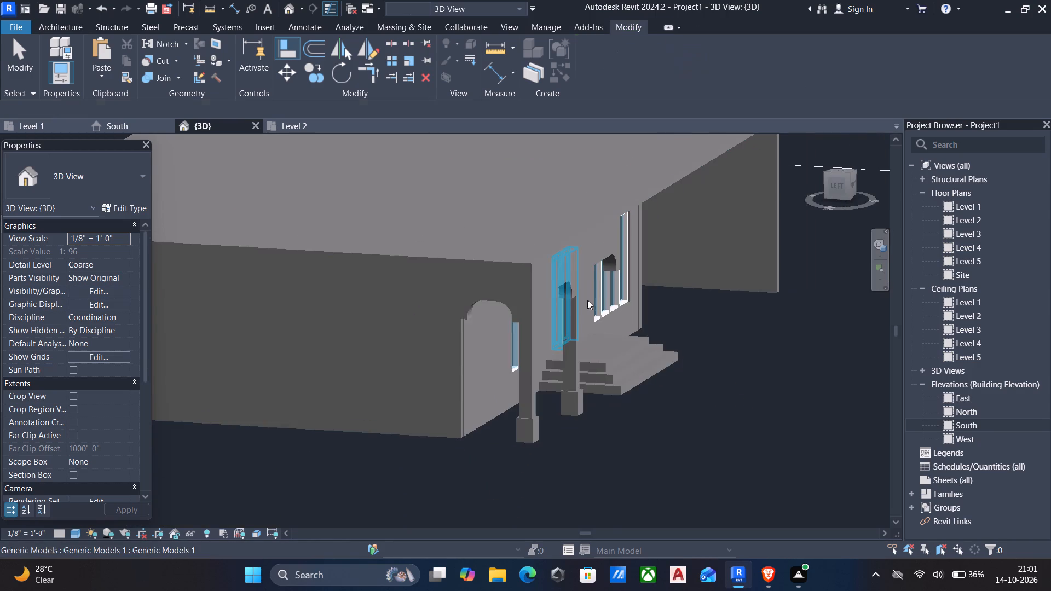
# Open the in-place porch frame for editing and start an extrusion on the front arched beam's outer face.
pyautogui.keyDown('shift'); pyautogui.moveTo(579, 328); pyautogui.dragTo(639, 257, button='middle'); pyautogui.keyUp('shift')
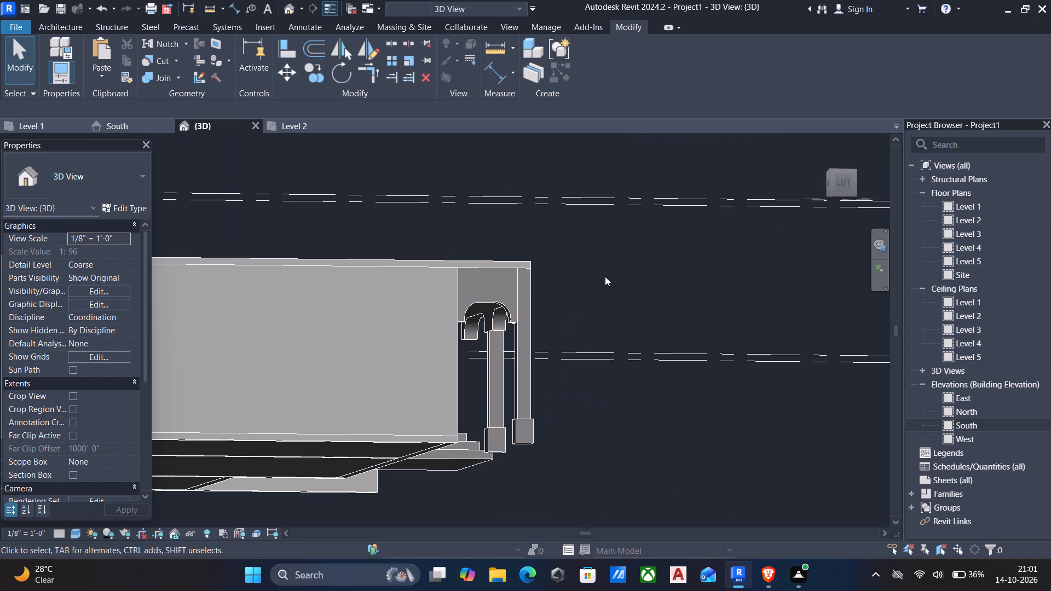
pyautogui.click(528, 433)
pyautogui.click(597, 62)
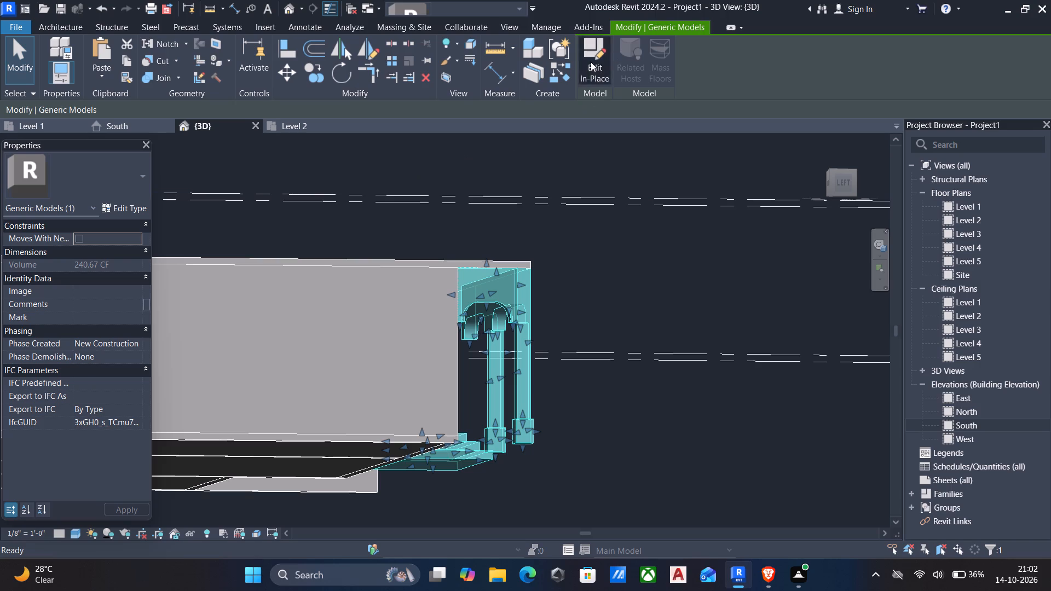
pyautogui.click(39, 27)
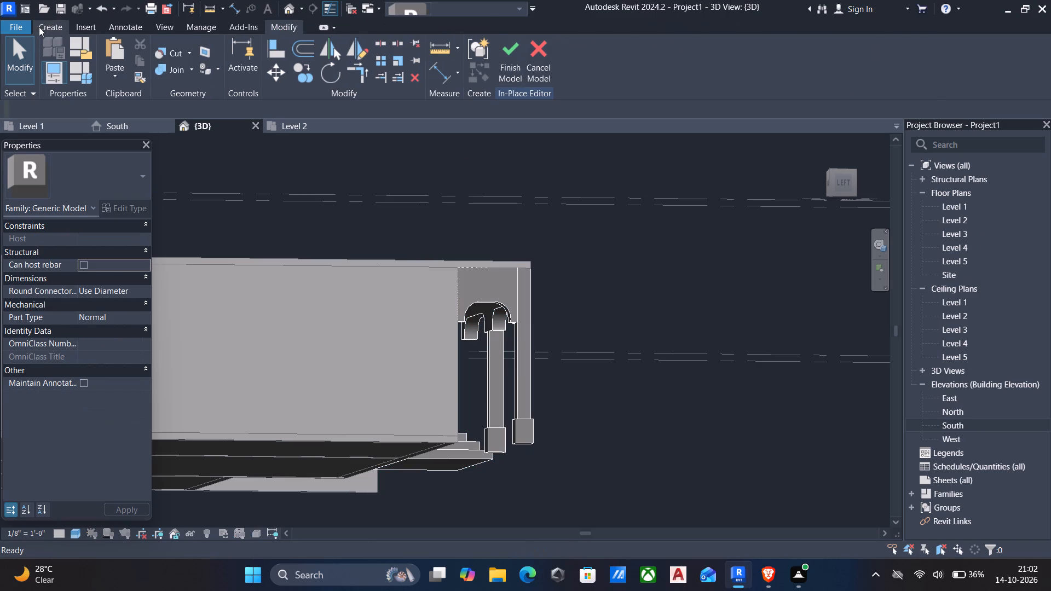
pyautogui.click(118, 47)
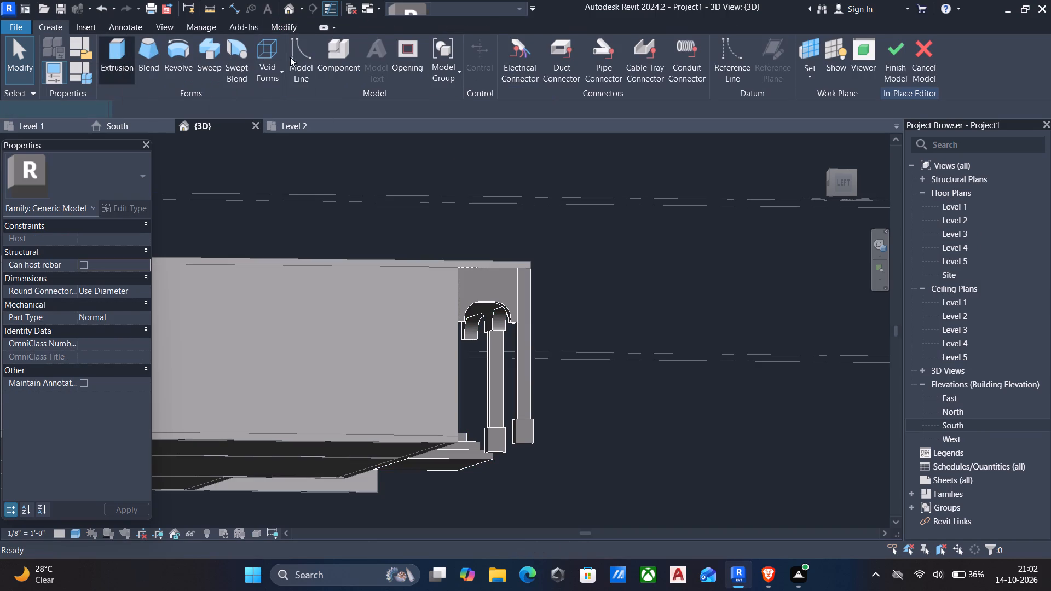
pyautogui.click(625, 73)
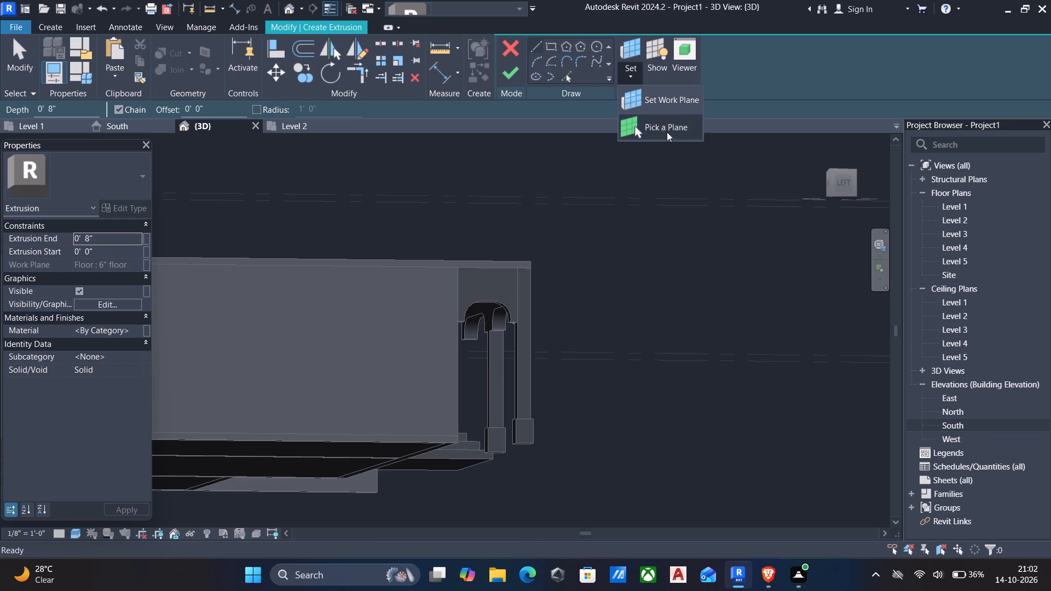
pyautogui.click(662, 126)
pyautogui.scroll(-3, 660, 243)
pyautogui.keyDown('shift'); pyautogui.moveTo(646, 266); pyautogui.dragTo(639, 276, button='middle'); pyautogui.keyUp('shift')
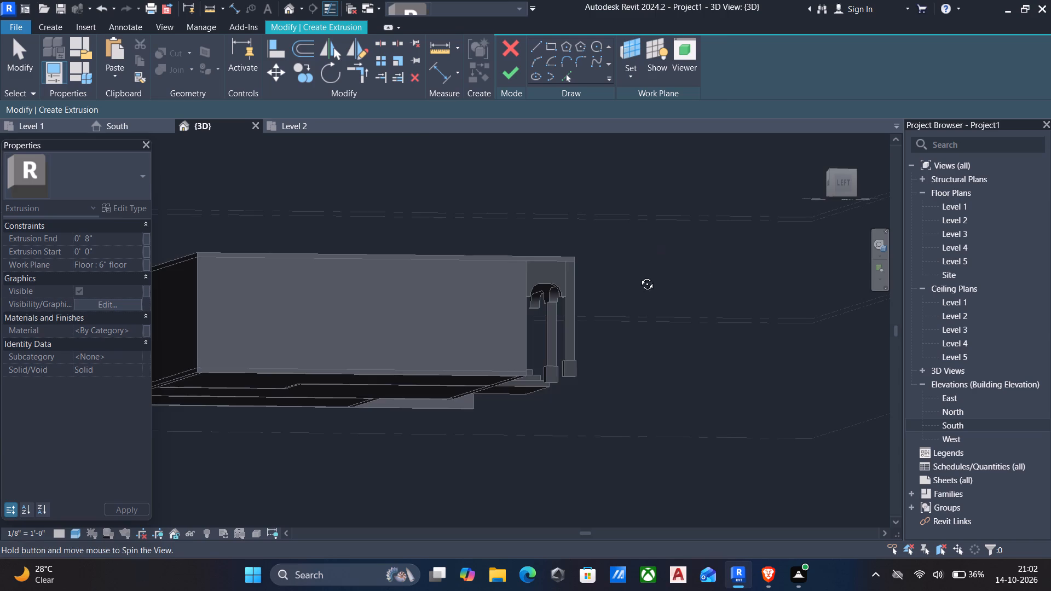
pyautogui.keyDown('shift'); pyautogui.moveTo(639, 276); pyautogui.dragTo(553, 353, button='middle'); pyautogui.keyUp('shift')
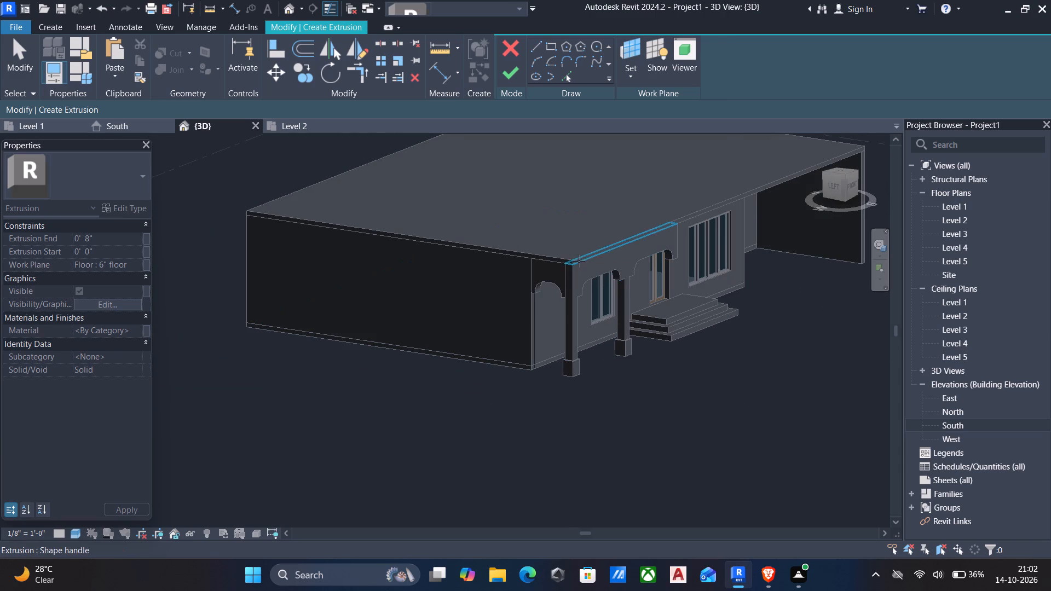
pyautogui.click(580, 266)
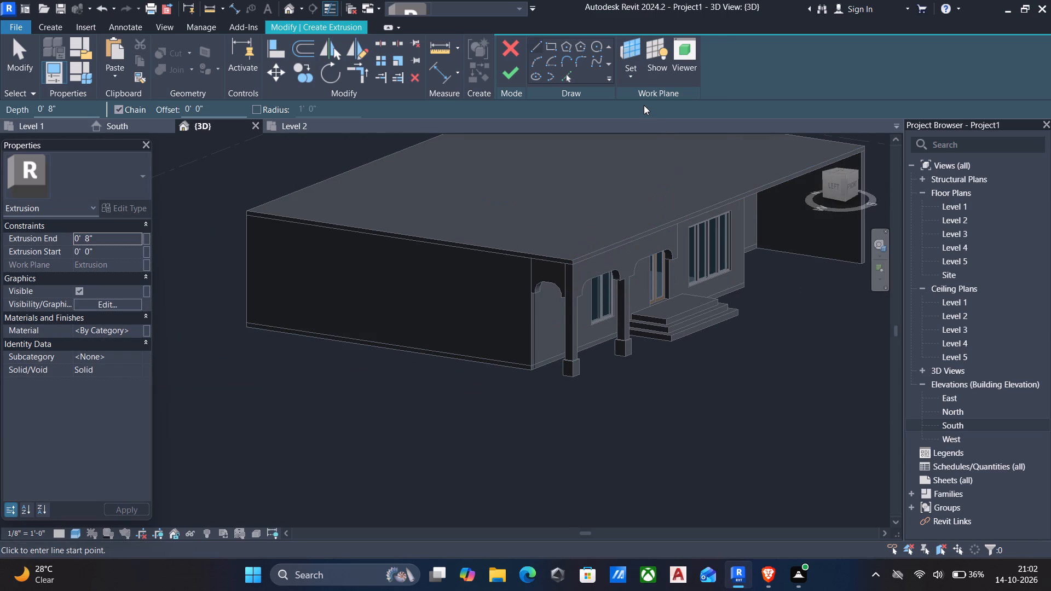
# Sketch a rectangle about 4'-7" by 1'-4" on the front face, starting from the roof slab's outer corner.
pyautogui.click(551, 49)
pyautogui.scroll(5, 578, 279)
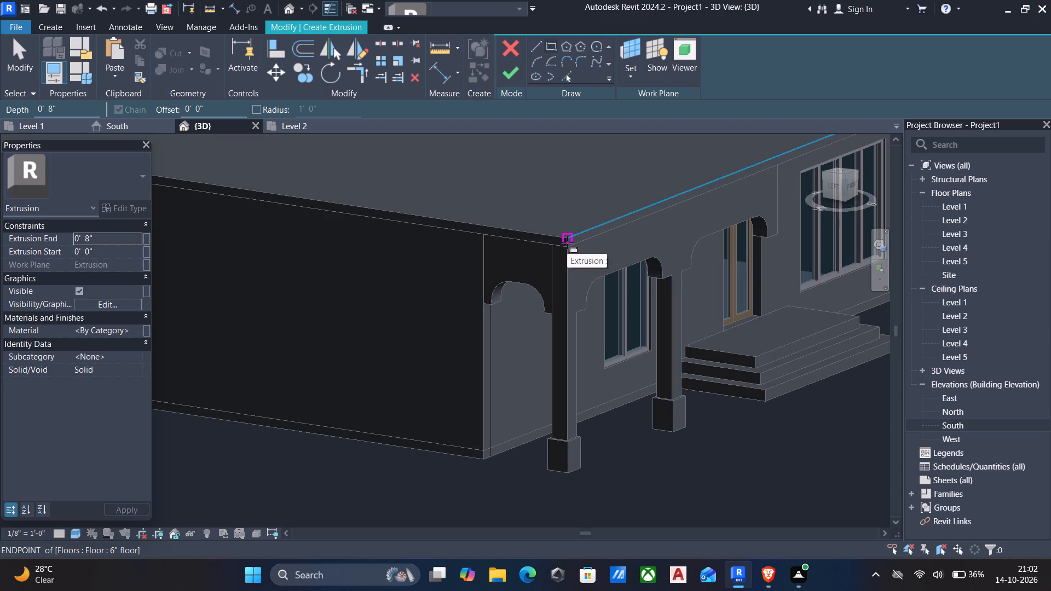
pyautogui.scroll(5, 567, 242)
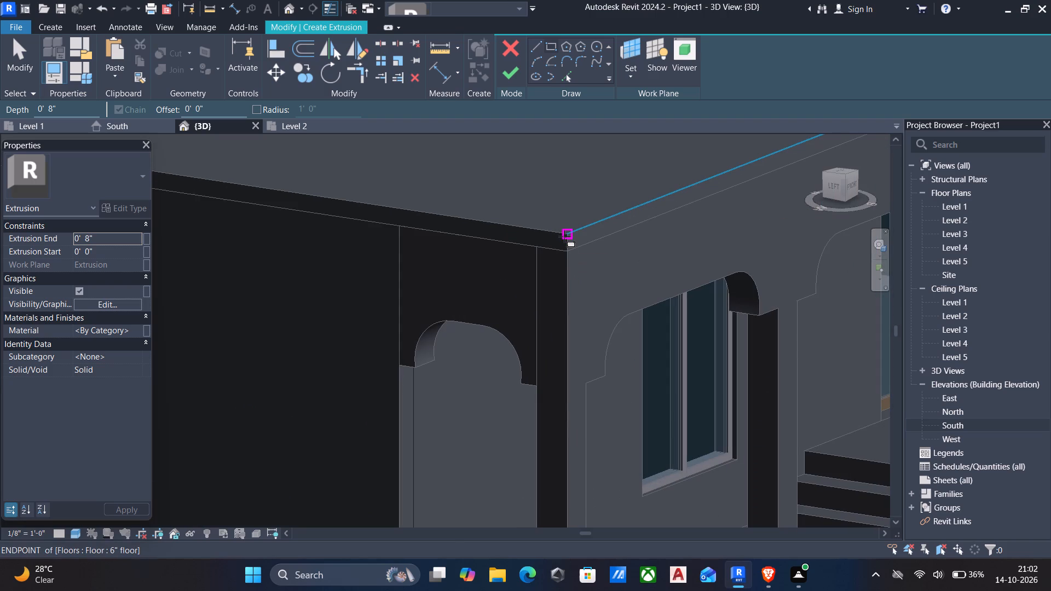
pyautogui.click(564, 238)
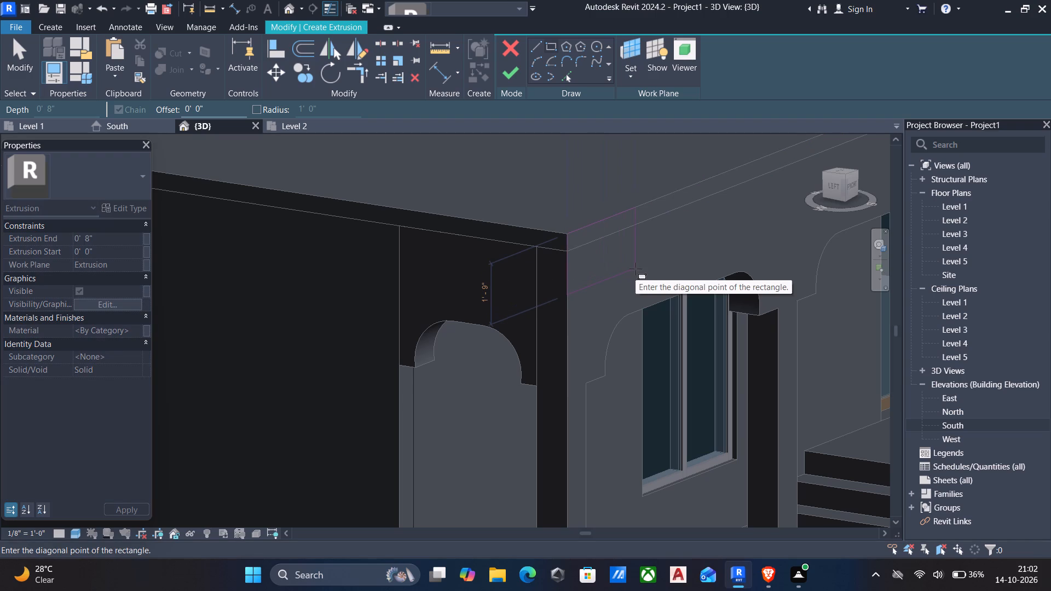
pyautogui.click(654, 248)
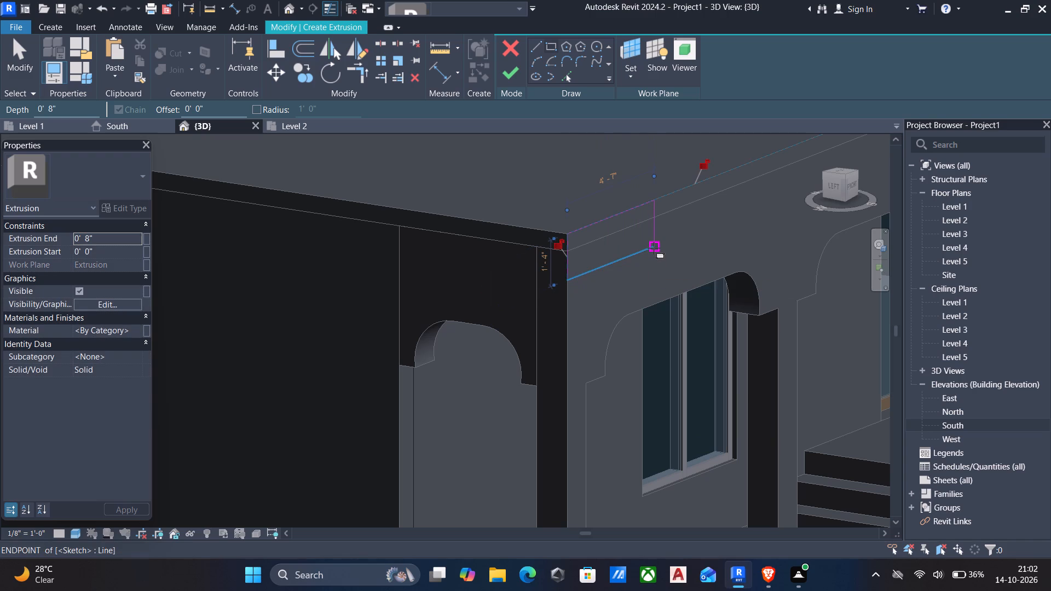
pyautogui.press('Escape')
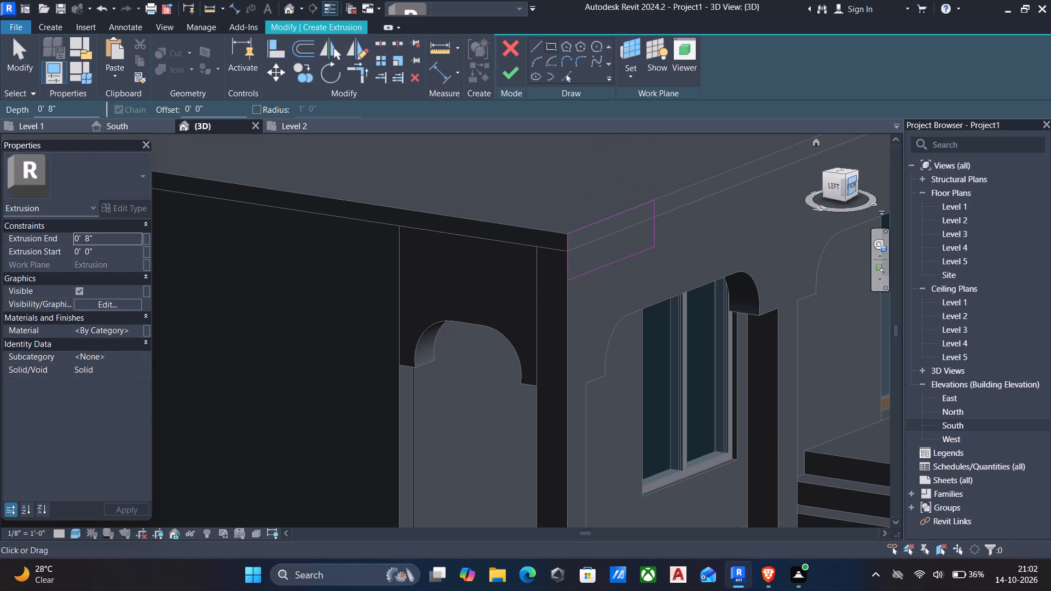
# Set the rectangle's height to 7" by moving its top edge.
pyautogui.click(849, 182)
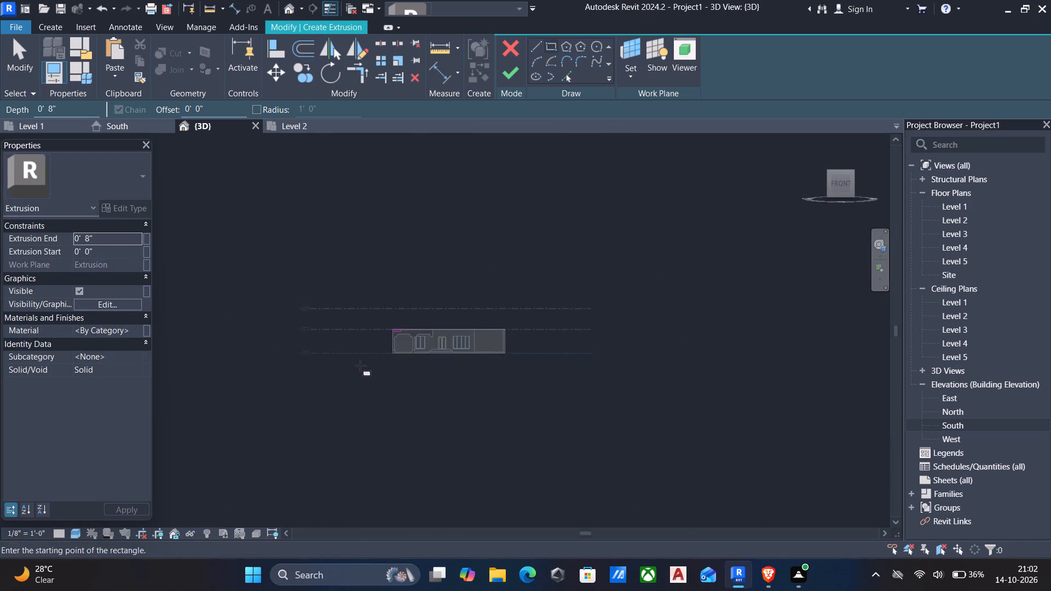
pyautogui.scroll(6, 380, 338)
pyautogui.scroll(12, 429, 339)
pyautogui.press('Escape')
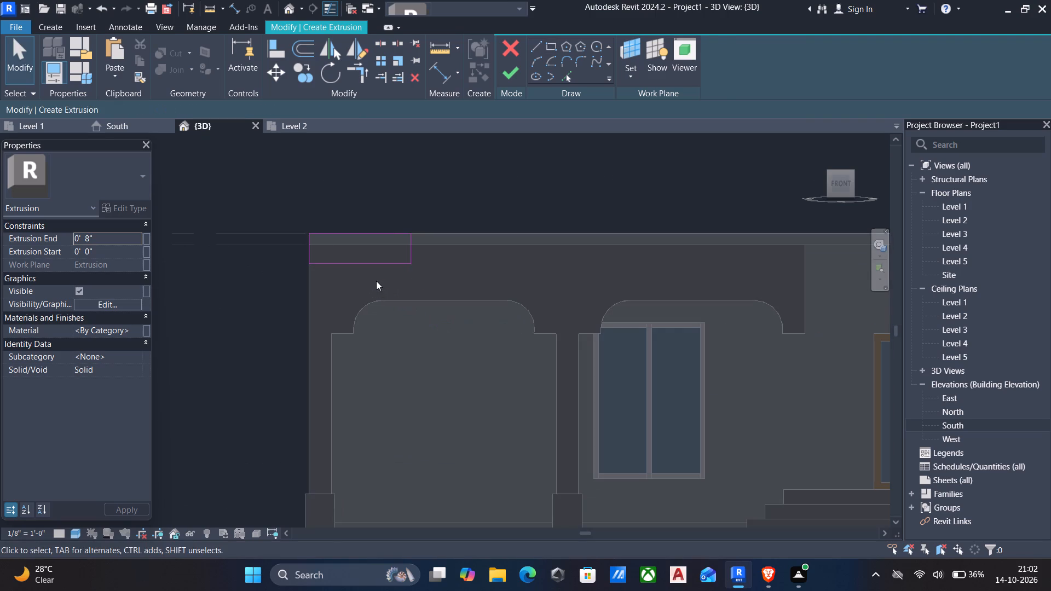
pyautogui.moveTo(369, 263); pyautogui.dragTo(422, 304, button='middle')
pyautogui.click(400, 278)
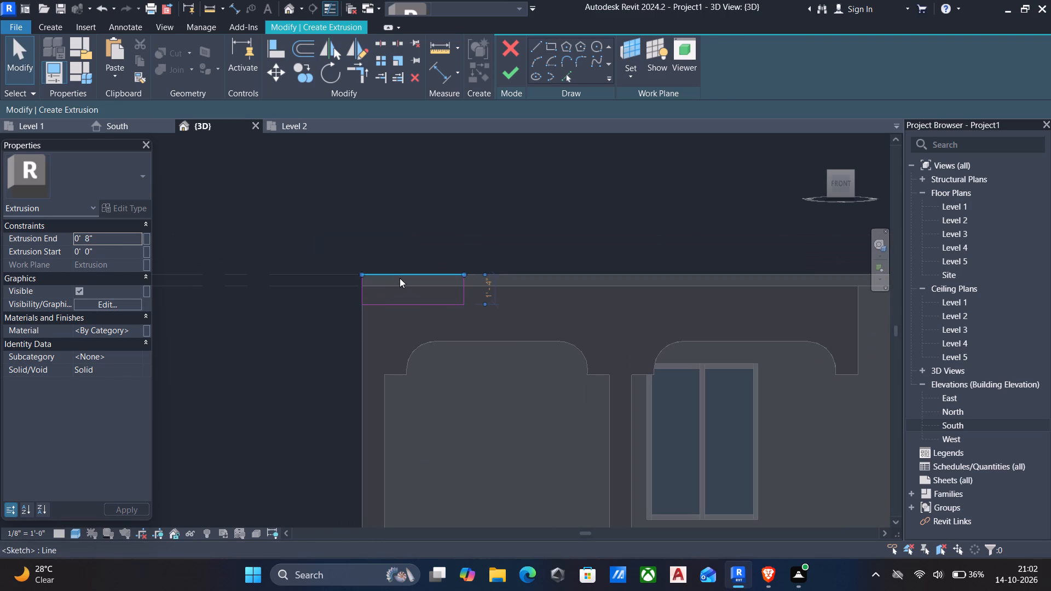
pyautogui.click(490, 288)
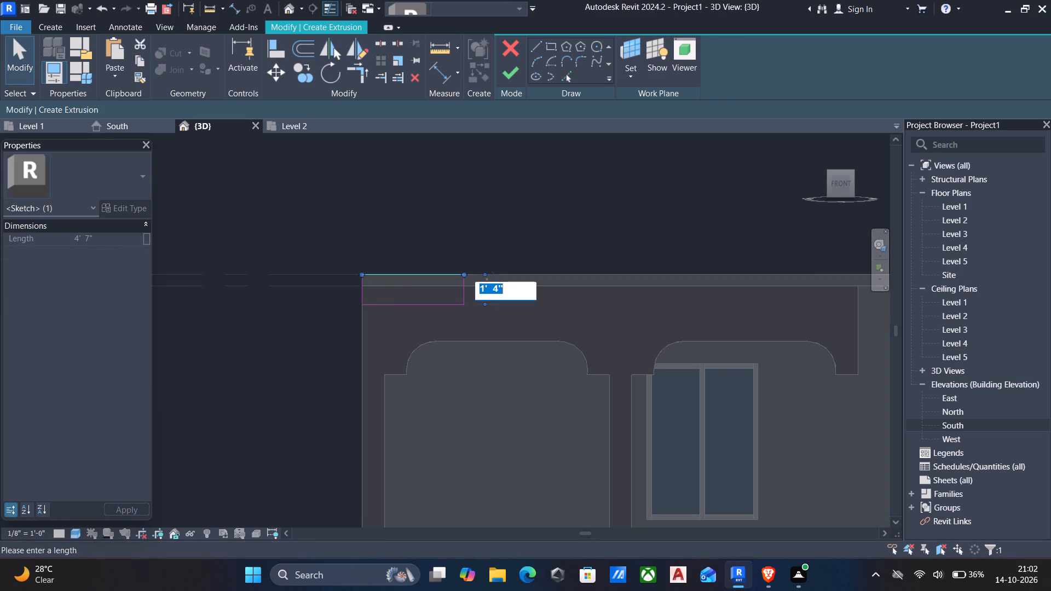
pyautogui.write('7"')
pyautogui.press('Return')
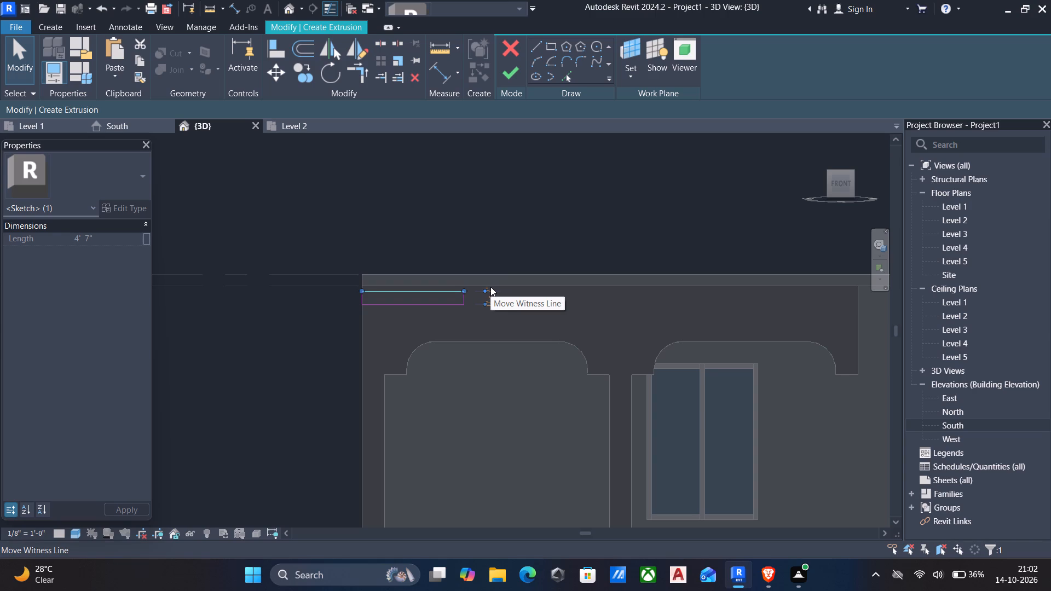
pyautogui.press('Escape')
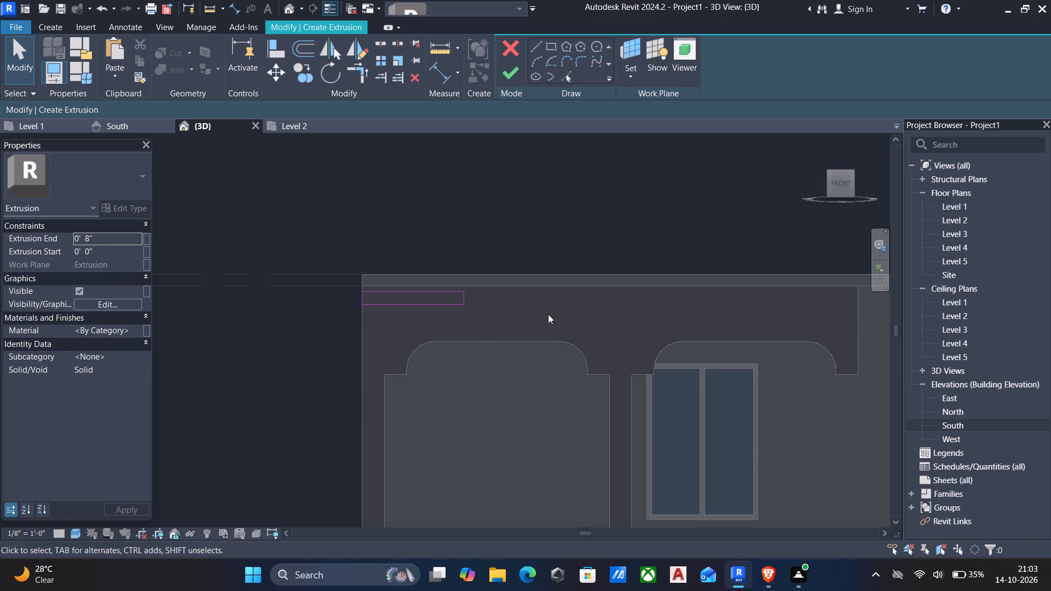
# Align the rectangle's free short edge to the far end of the front arched beam.
pyautogui.moveTo(443, 260); pyautogui.dragTo(510, 360)
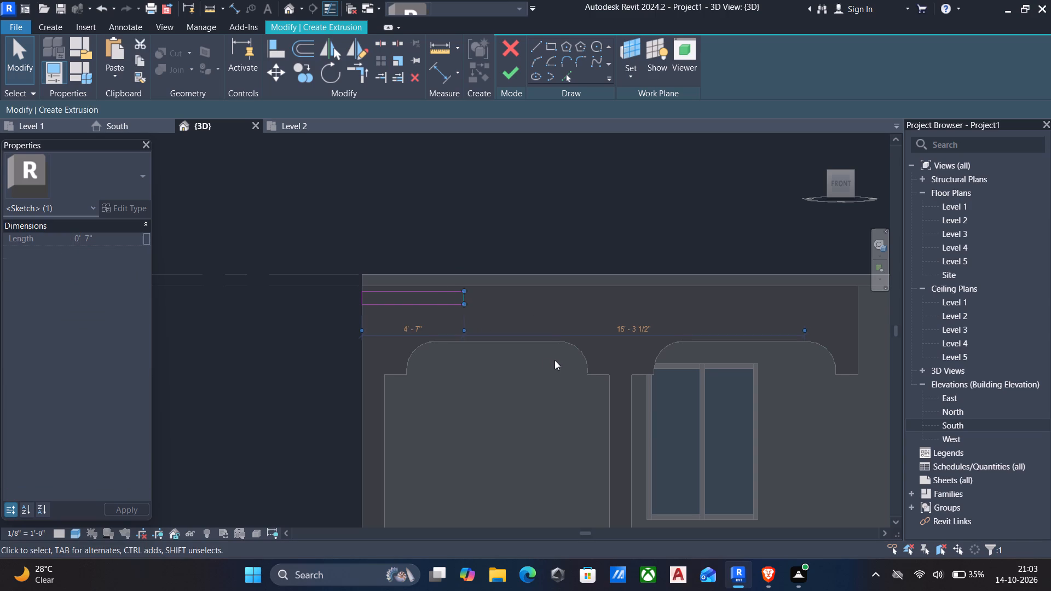
pyautogui.write('al')
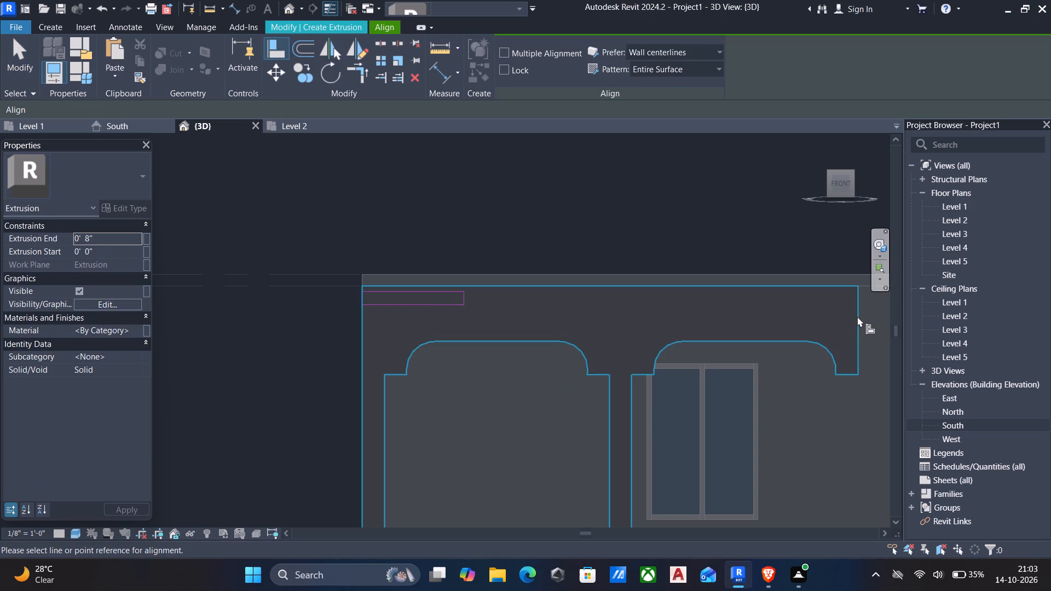
pyautogui.click(862, 316)
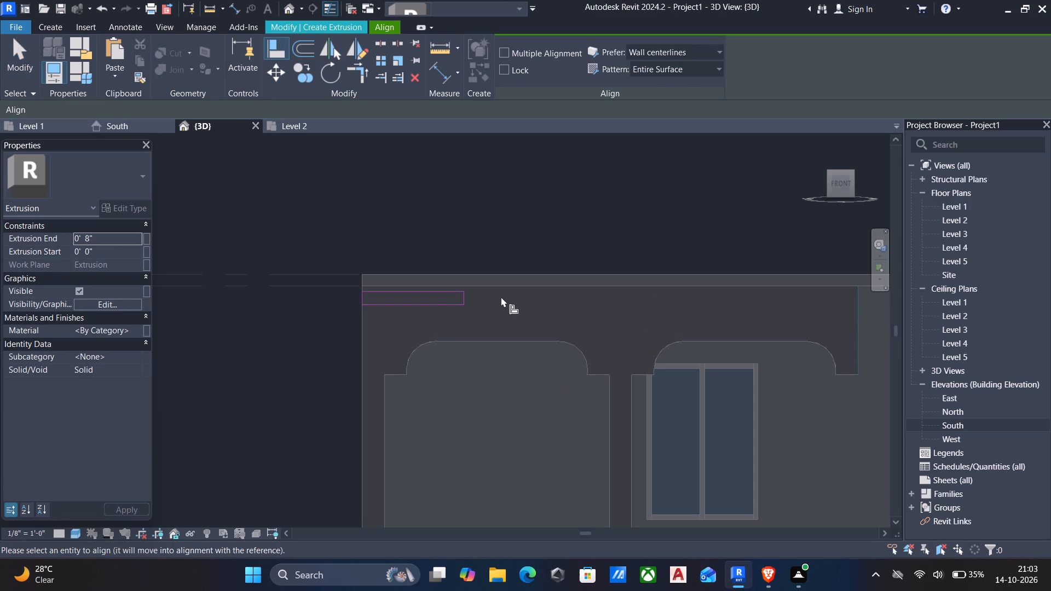
pyautogui.scroll(5, 462, 296)
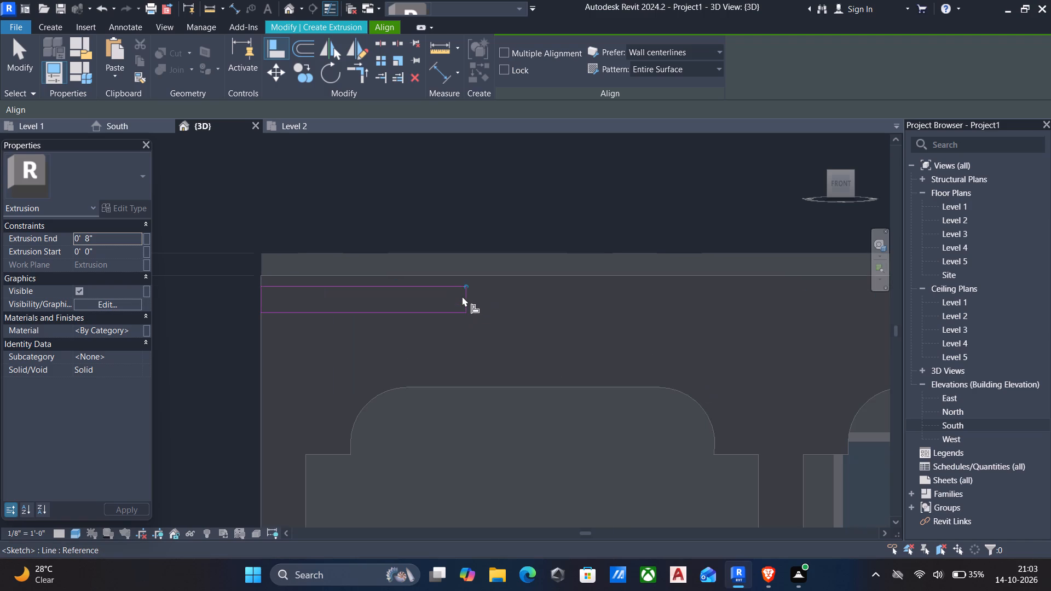
pyautogui.click(468, 299)
pyautogui.scroll(-7, 478, 318)
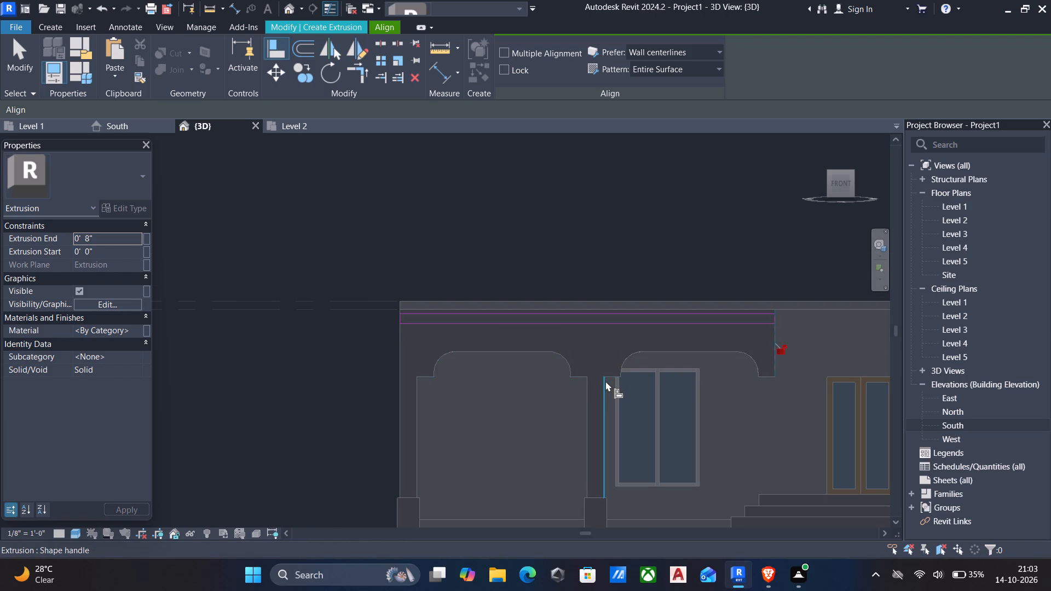
pyautogui.press('Escape')
pyautogui.scroll(-3, 432, 340)
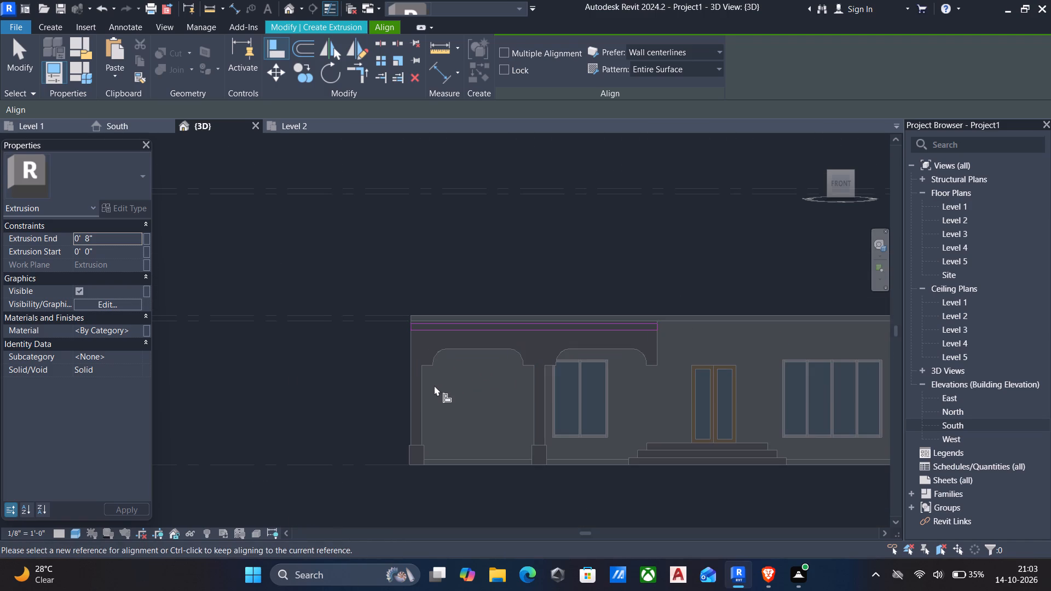
pyautogui.press('Escape')
# Finish the sketch to extrude the horizontal band along the front arched beam at 8" depth.
pyautogui.keyDown('shift'); pyautogui.moveTo(434, 387); pyautogui.dragTo(510, 450, button='middle'); pyautogui.keyUp('shift')
pyautogui.moveTo(513, 415); pyautogui.dragTo(489, 384, button='middle')
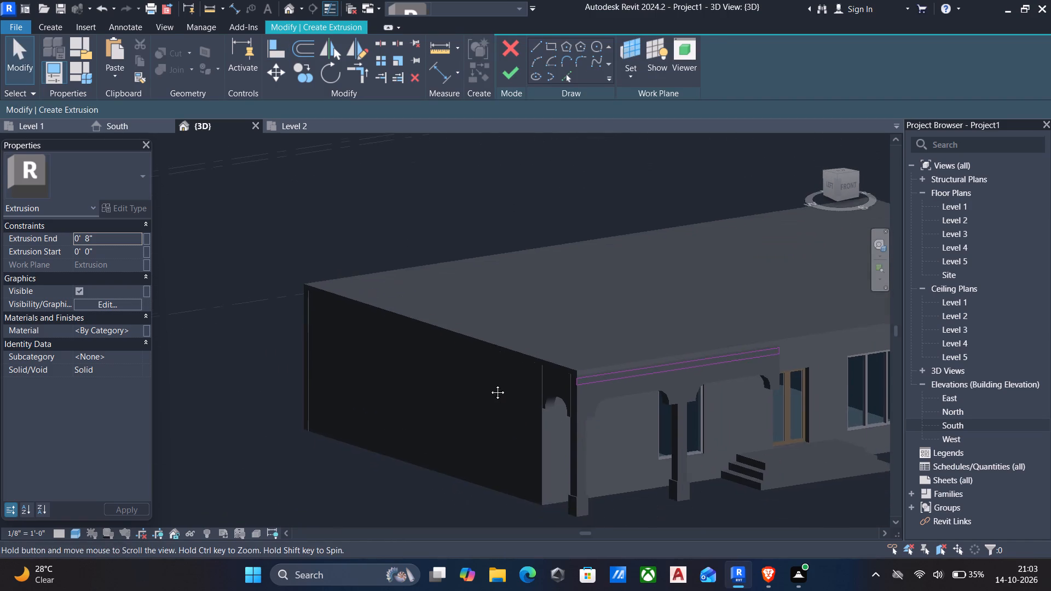
pyautogui.moveTo(489, 384); pyautogui.dragTo(488, 381, button='middle')
pyautogui.scroll(9, 571, 381)
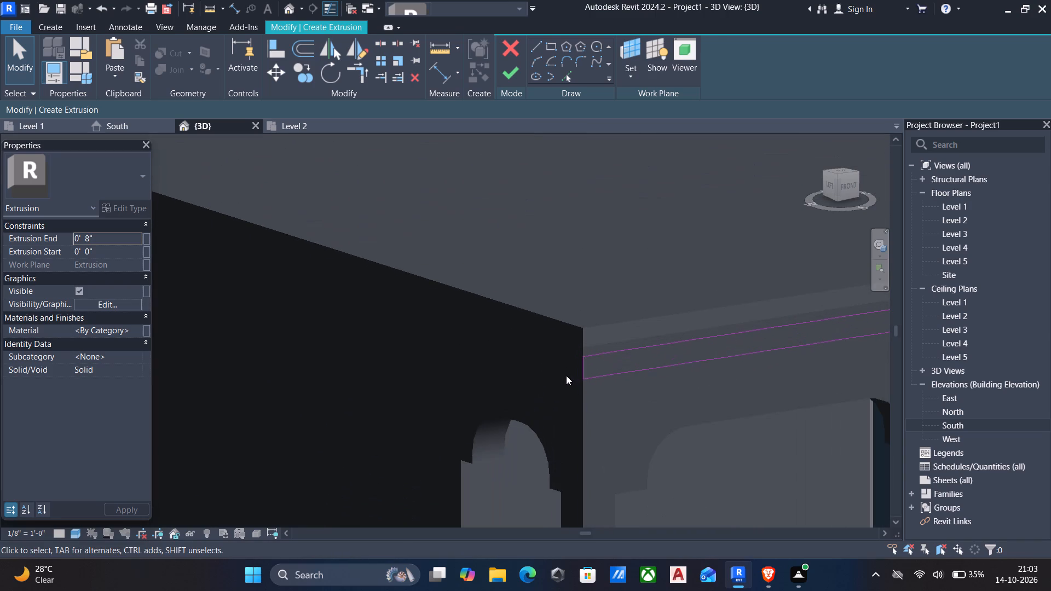
pyautogui.moveTo(581, 397); pyautogui.dragTo(494, 347, button='middle')
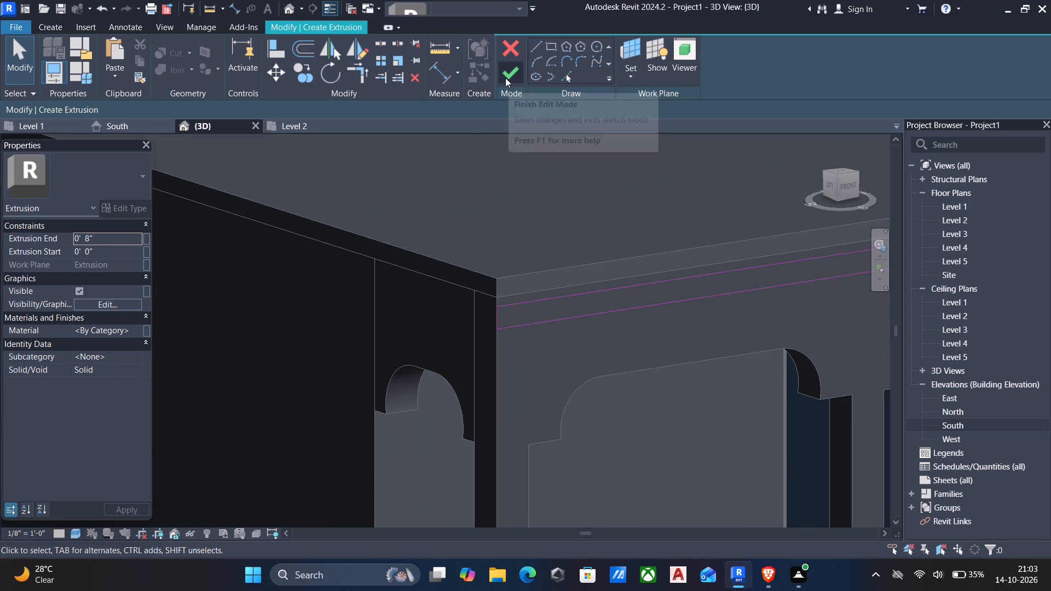
pyautogui.click(505, 78)
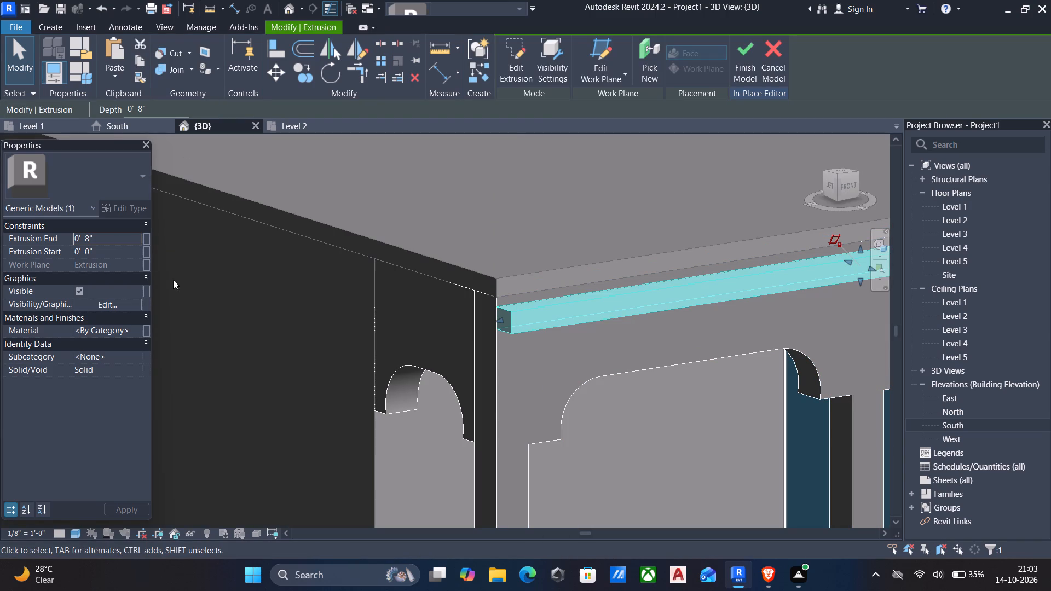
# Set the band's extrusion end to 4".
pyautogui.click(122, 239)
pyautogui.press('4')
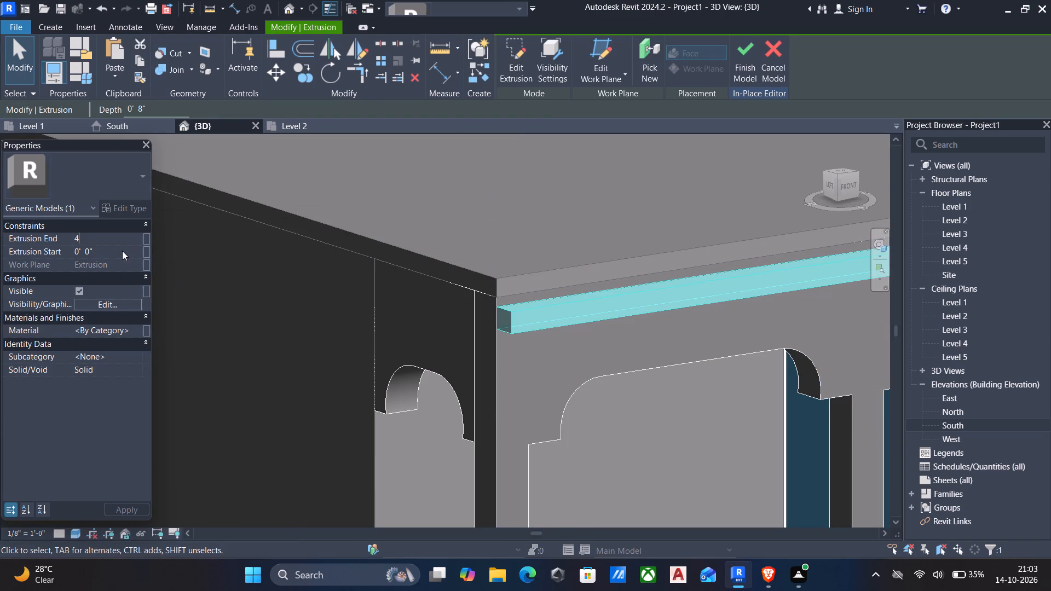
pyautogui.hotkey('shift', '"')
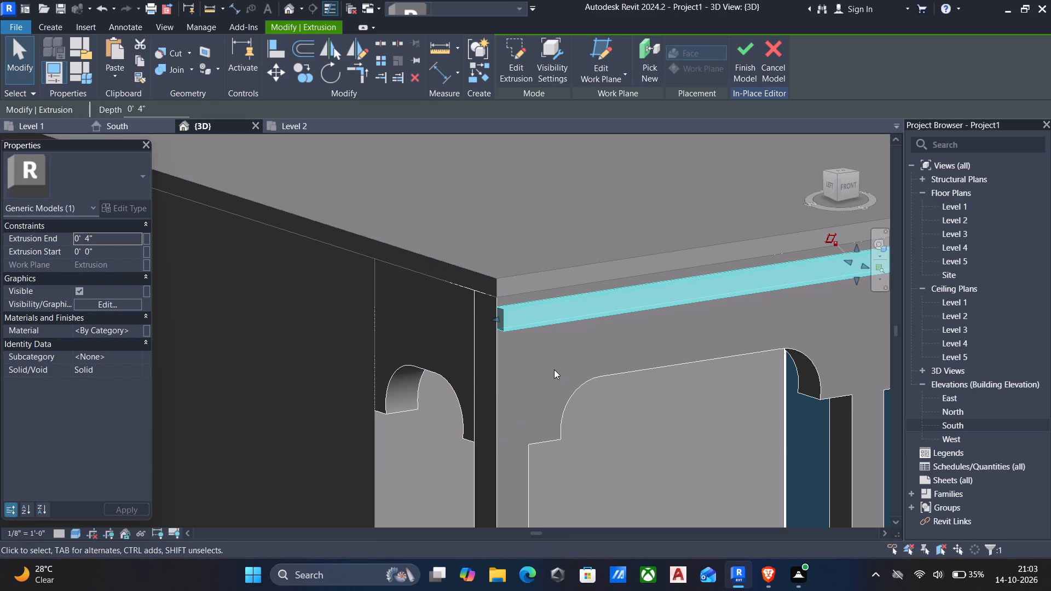
# Set the front band's extrusion end to 3".
pyautogui.click(129, 239)
pyautogui.write('3"')
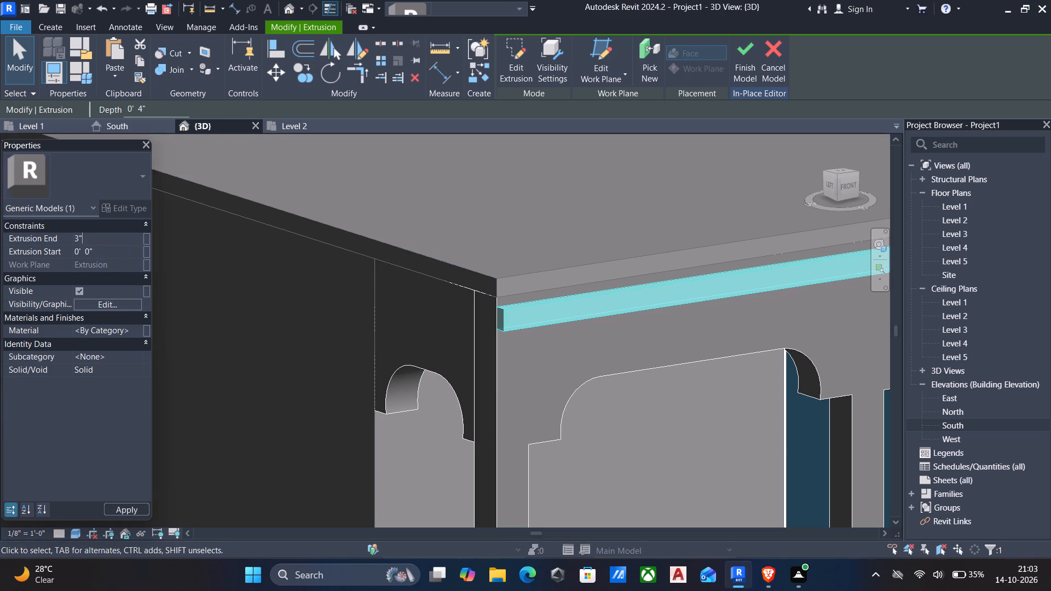
pyautogui.press('Escape')
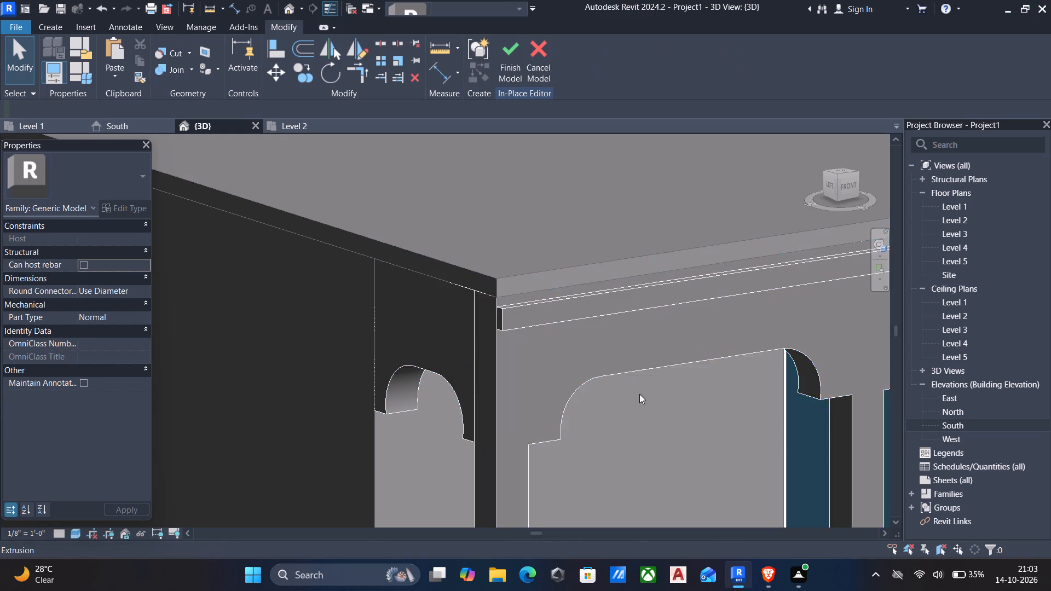
pyautogui.moveTo(642, 398); pyautogui.dragTo(623, 380, button='middle')
pyautogui.moveTo(607, 366); pyautogui.dragTo(616, 438, button='middle')
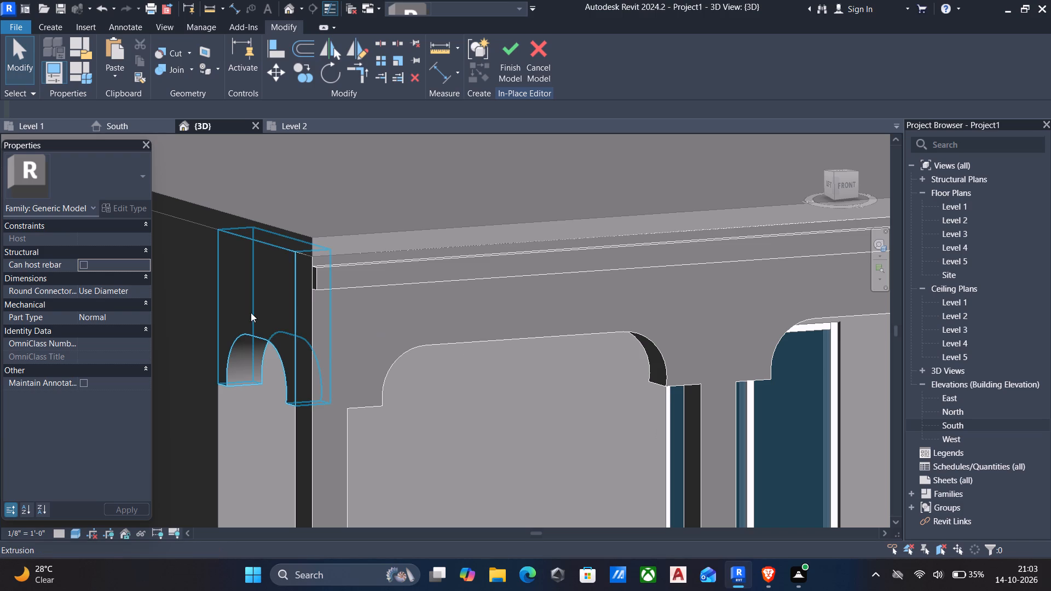
# Stretch the front trim band's upper edge up to the top edge of the roof slab.
pyautogui.click(339, 271)
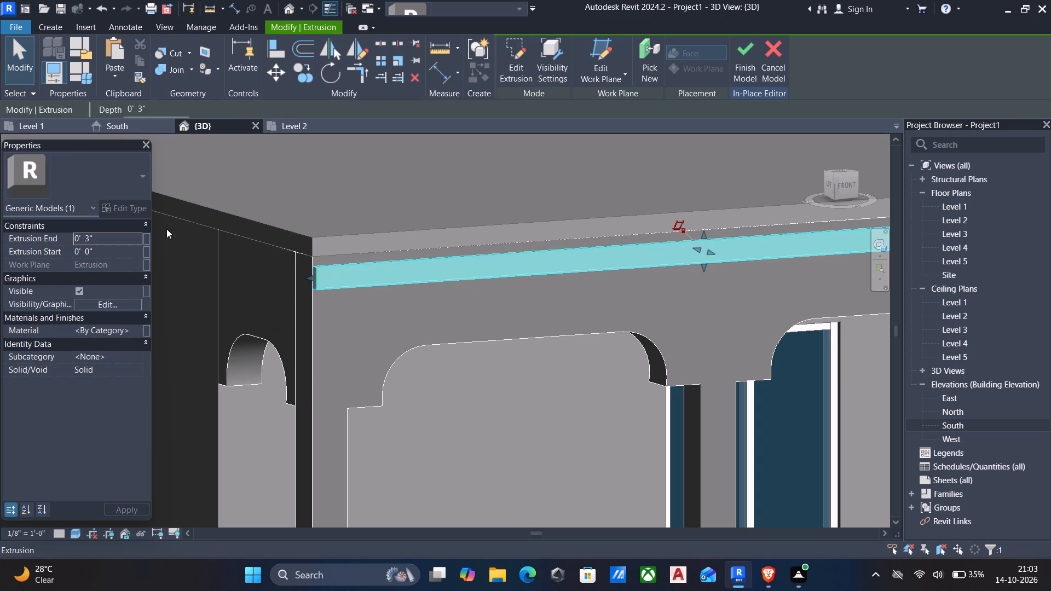
pyautogui.click(107, 234)
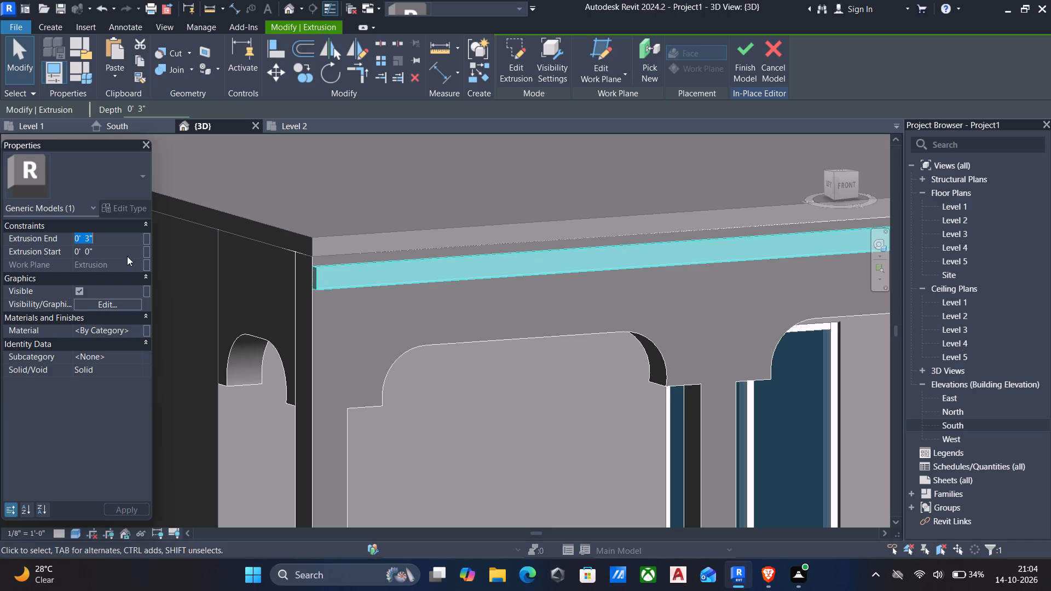
pyautogui.scroll(-3, 275, 283)
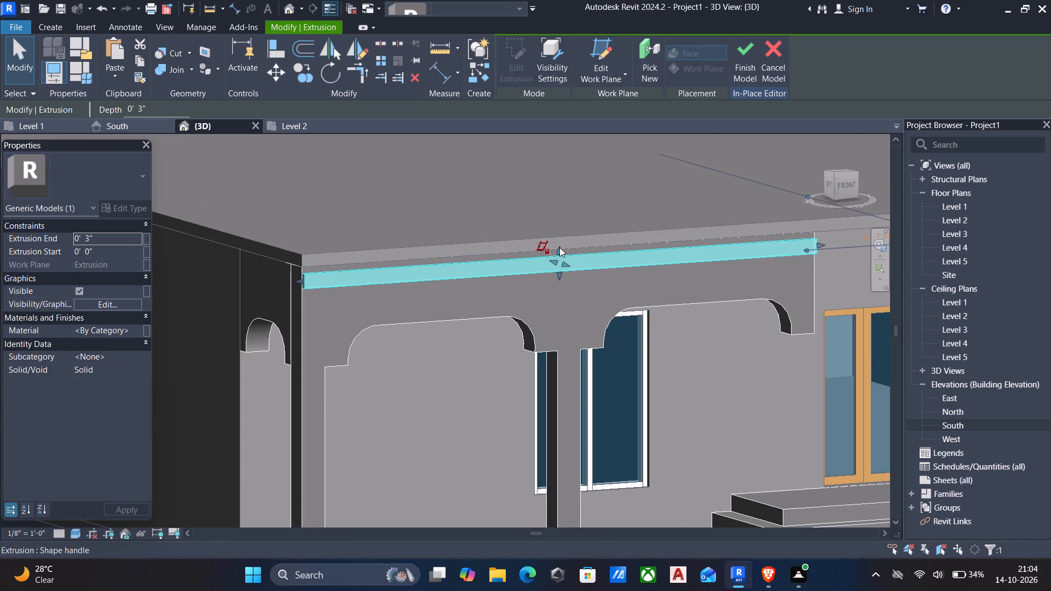
pyautogui.moveTo(559, 247); pyautogui.dragTo(560, 236)
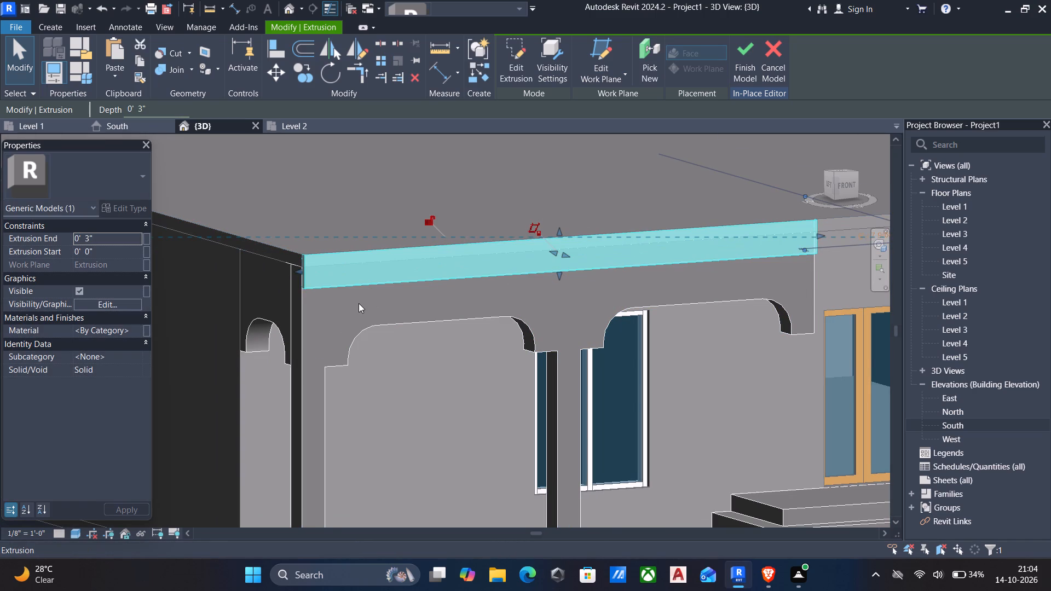
pyautogui.press('Escape')
# Start a new extrusion with the front band's end face at the porch corner as work plane, viewed from the model's left side.
pyautogui.scroll(-4, 314, 293)
pyautogui.keyDown('shift'); pyautogui.moveTo(314, 300); pyautogui.dragTo(329, 335, button='middle'); pyautogui.keyUp('shift')
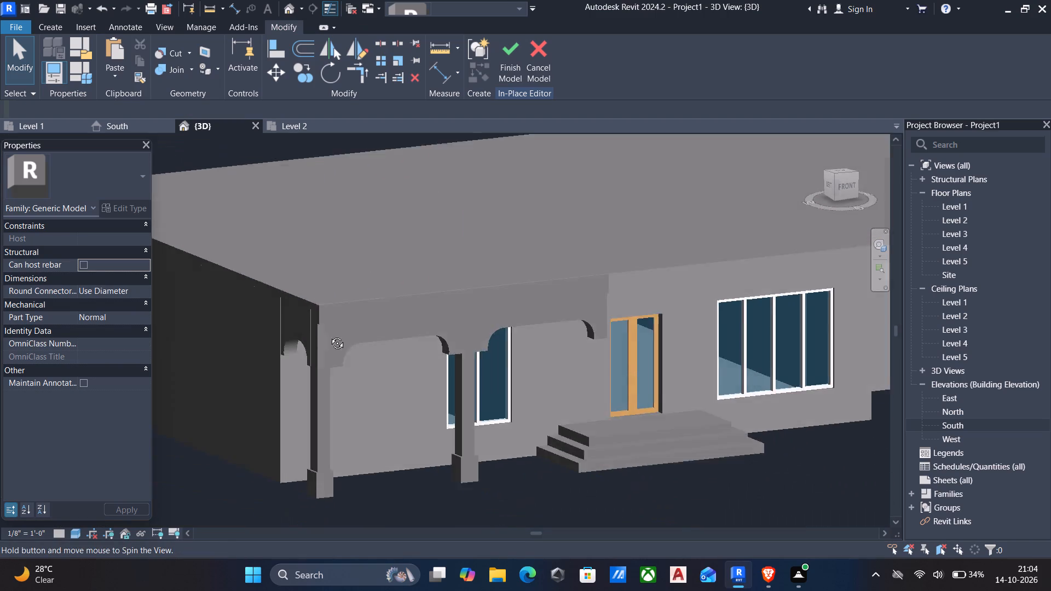
pyautogui.keyDown('shift'); pyautogui.moveTo(329, 335); pyautogui.dragTo(451, 332, button='middle'); pyautogui.keyUp('shift')
pyautogui.moveTo(505, 328); pyautogui.dragTo(324, 253, button='middle')
pyautogui.keyDown('shift'); pyautogui.moveTo(547, 287); pyautogui.dragTo(471, 281, button='middle'); pyautogui.keyUp('shift')
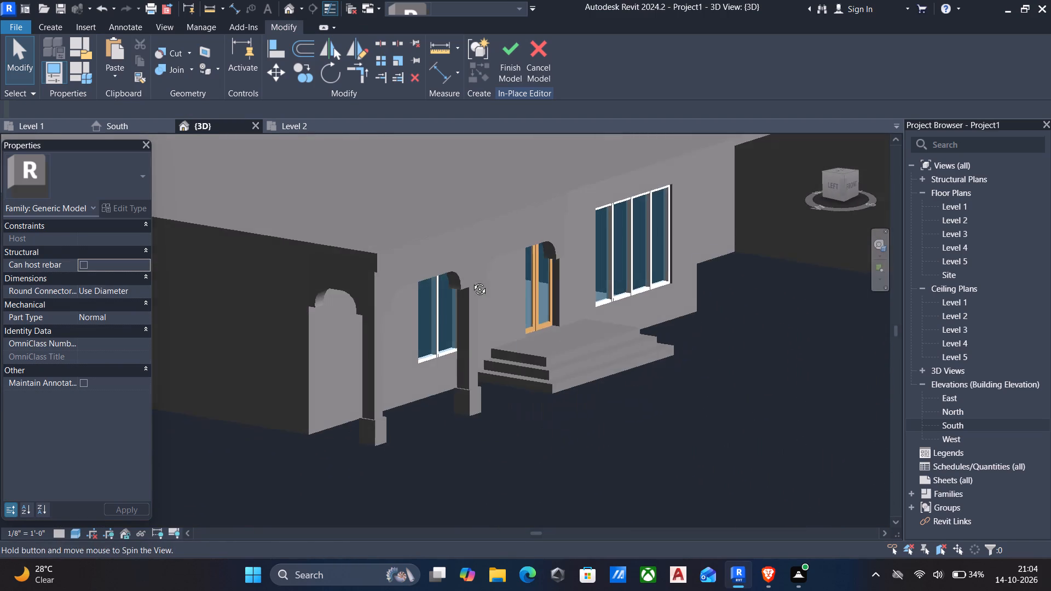
pyautogui.keyDown('shift'); pyautogui.moveTo(471, 281); pyautogui.dragTo(471, 280, button='middle'); pyautogui.keyUp('shift')
pyautogui.moveTo(473, 279); pyautogui.dragTo(462, 378, button='middle')
pyautogui.scroll(5, 372, 365)
pyautogui.moveTo(372, 363); pyautogui.dragTo(398, 365, button='middle')
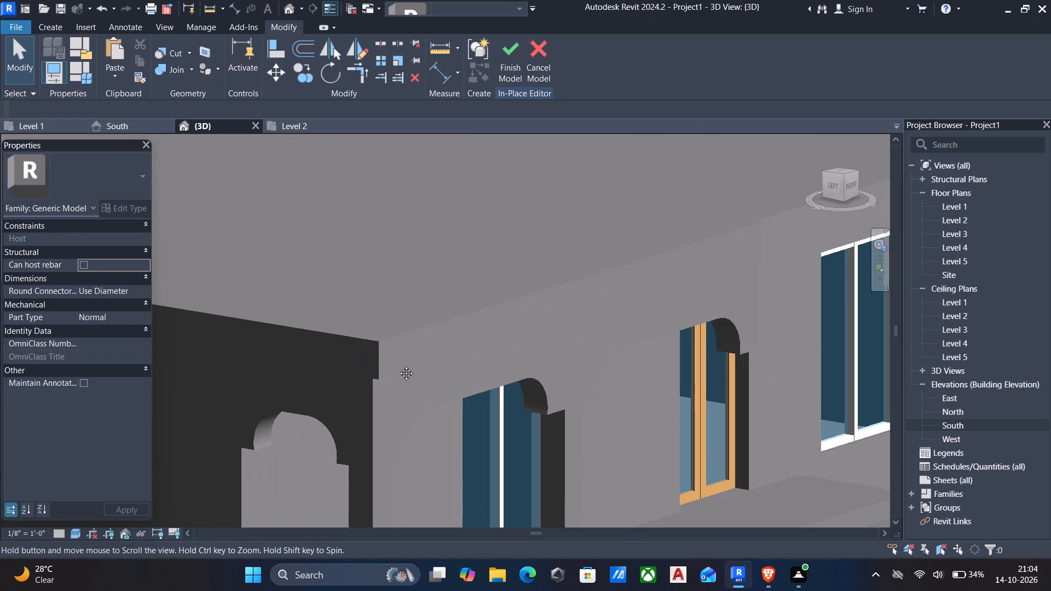
pyautogui.moveTo(398, 365); pyautogui.dragTo(408, 365, button='middle')
pyautogui.click(45, 27)
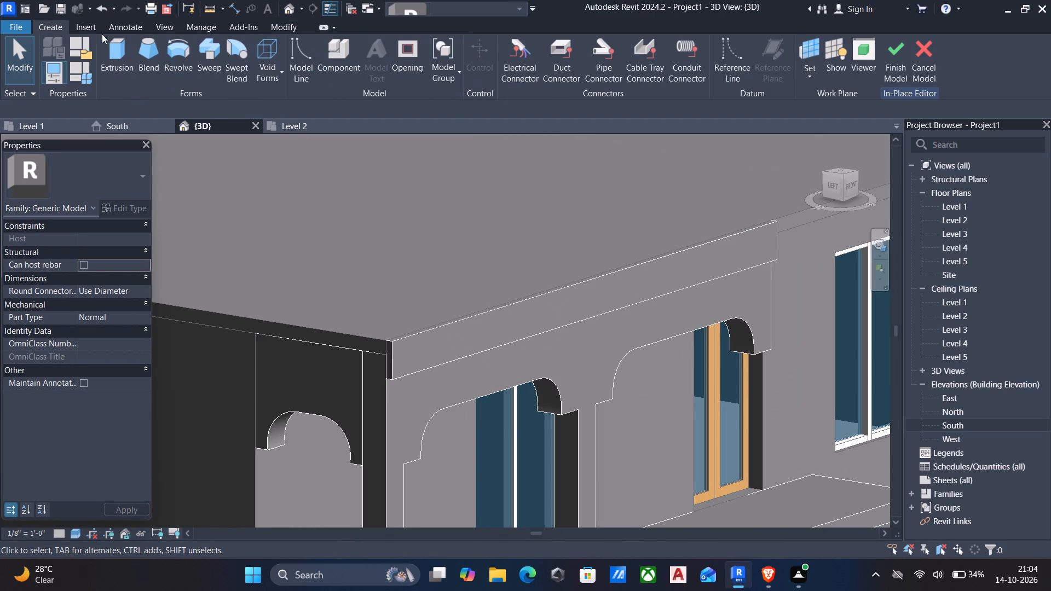
pyautogui.click(108, 53)
pyautogui.click(622, 75)
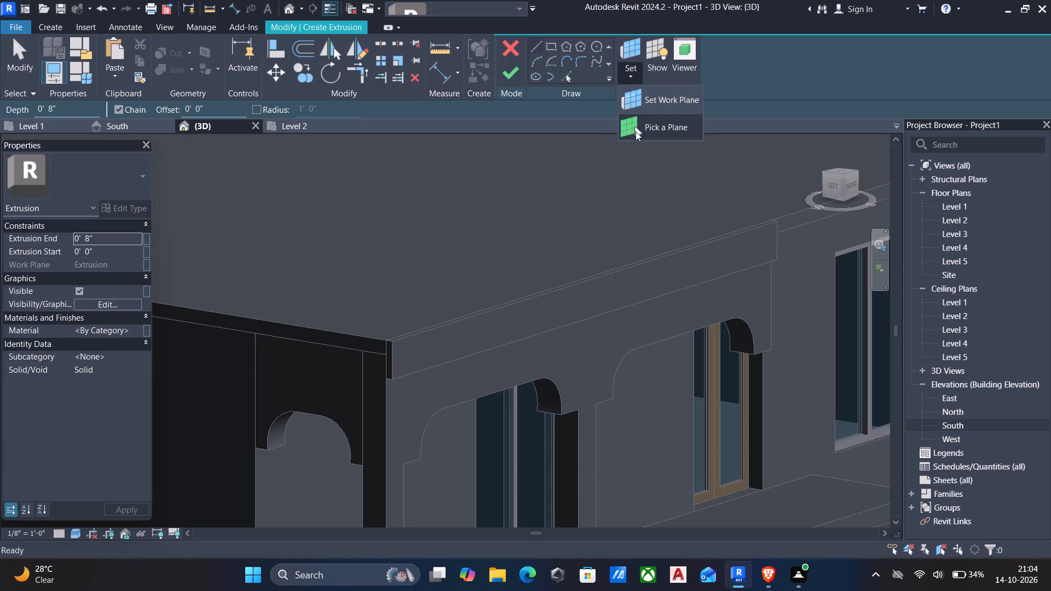
pyautogui.moveTo(637, 131); pyautogui.dragTo(623, 141)
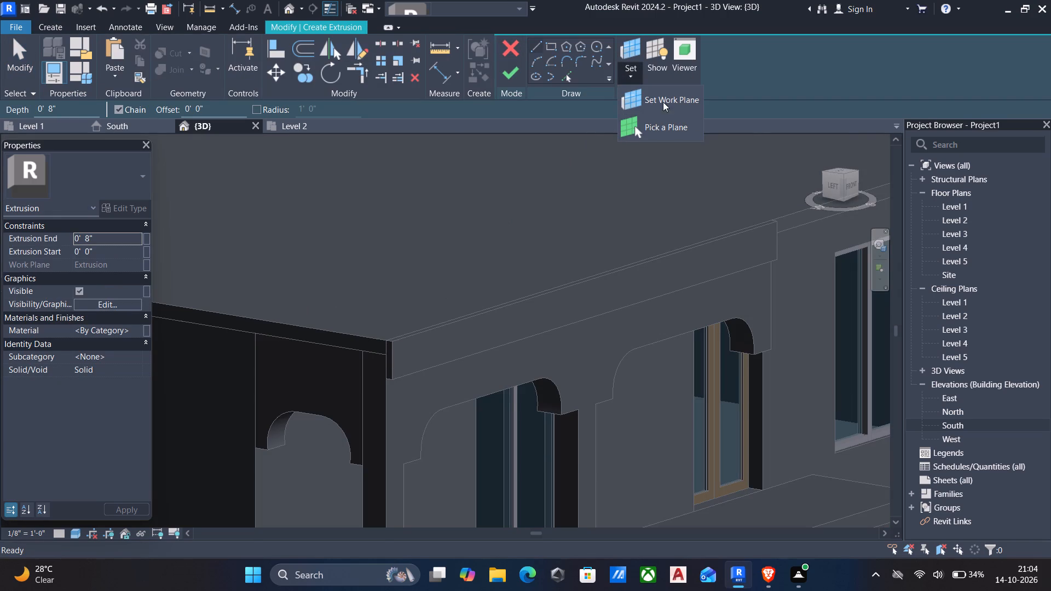
pyautogui.click(660, 124)
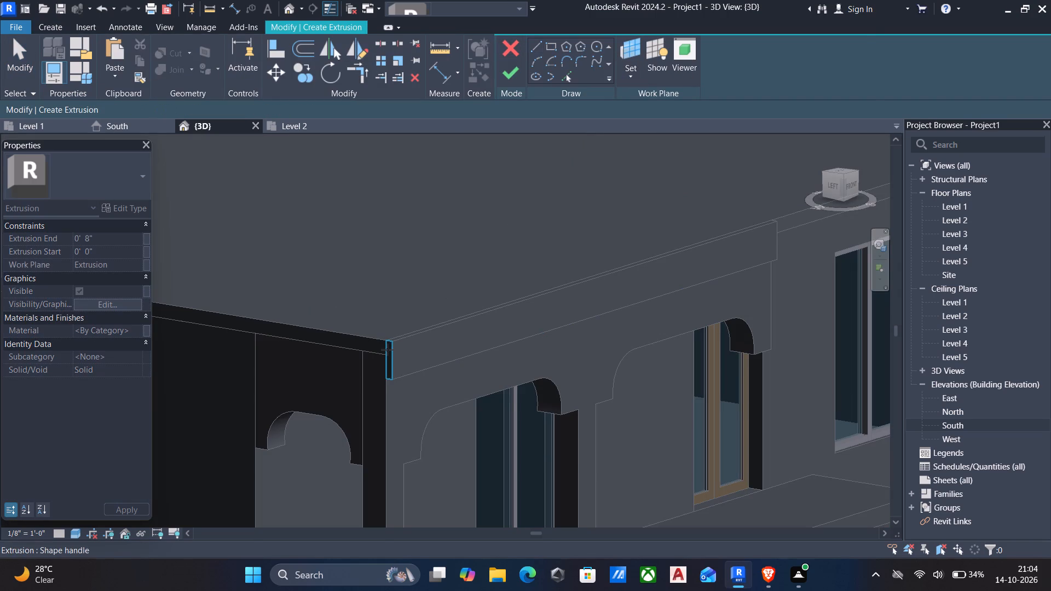
pyautogui.click(388, 350)
pyautogui.click(830, 188)
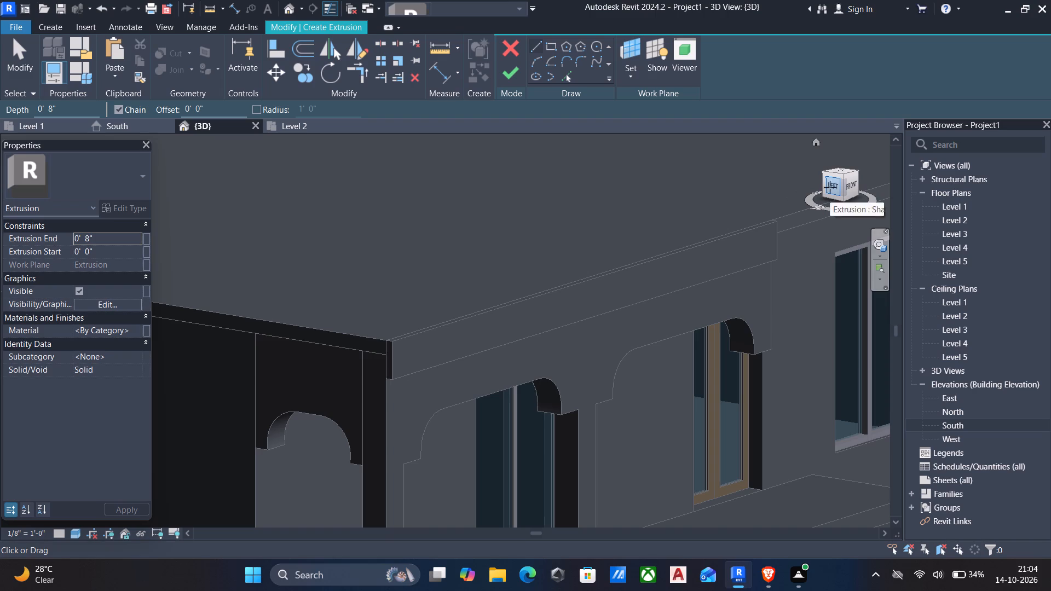
# Sketch an open stepped cornice profile from the band's top outer corner: 6" top, 1" drops, slopes about 1 1/2" and 1 1/4", returning to the band's face.
pyautogui.scroll(6, 454, 296)
pyautogui.scroll(6, 494, 386)
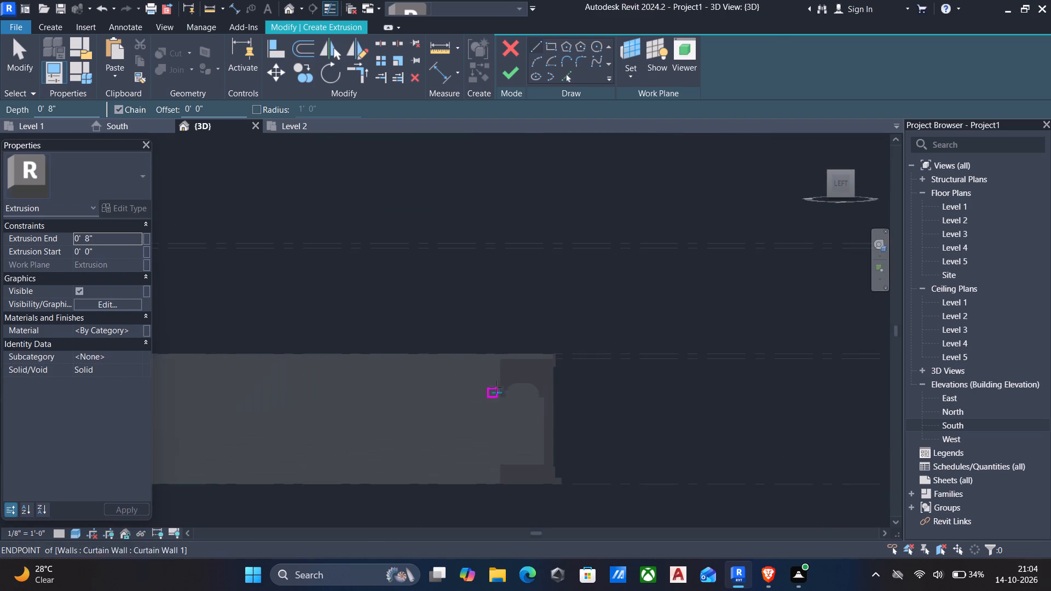
pyautogui.scroll(6, 594, 343)
pyautogui.scroll(12, 495, 380)
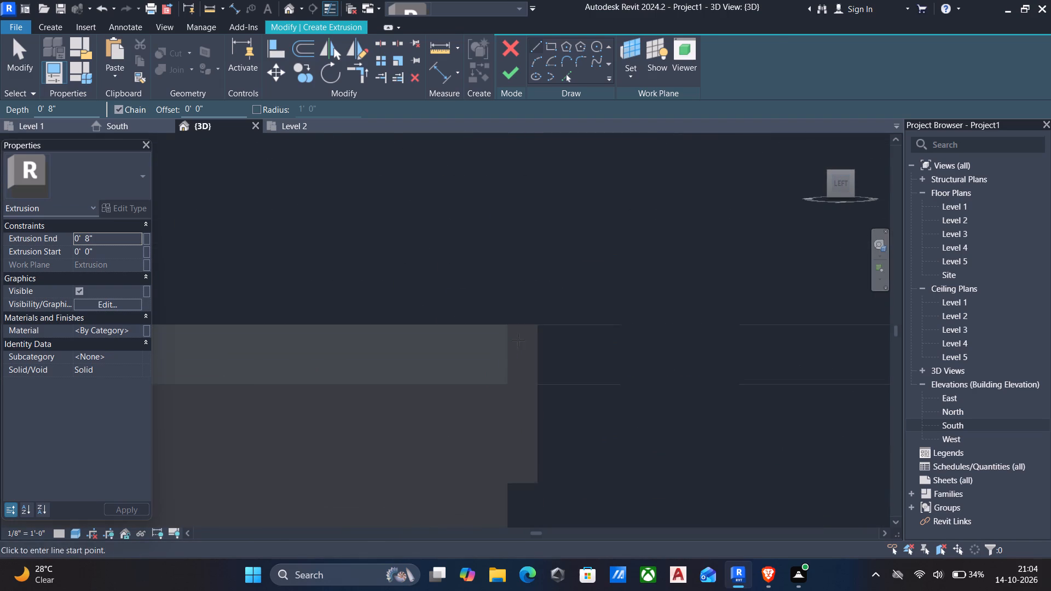
pyautogui.scroll(2, 518, 340)
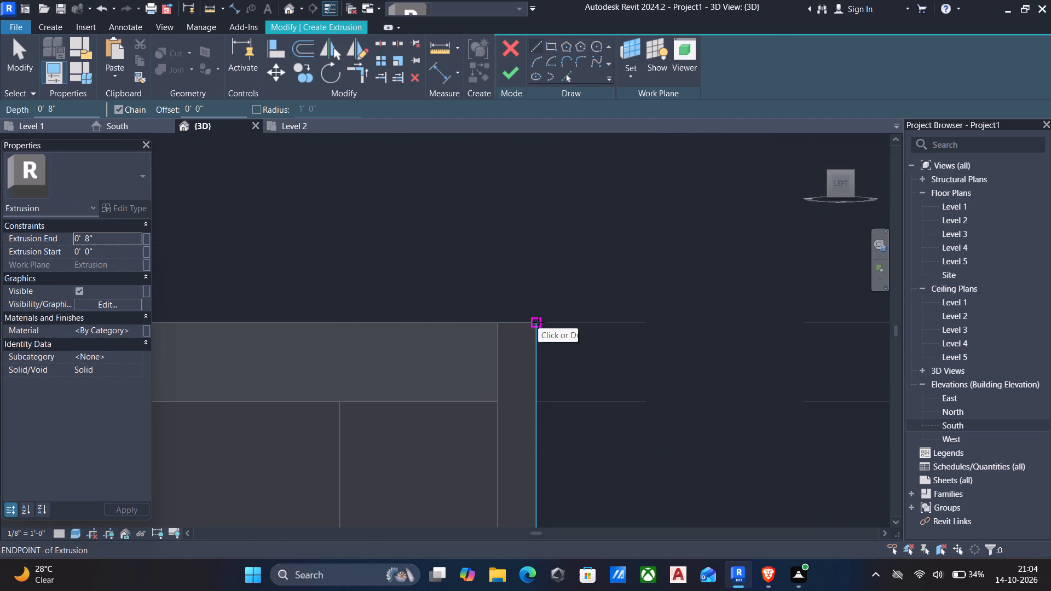
pyautogui.click(538, 322)
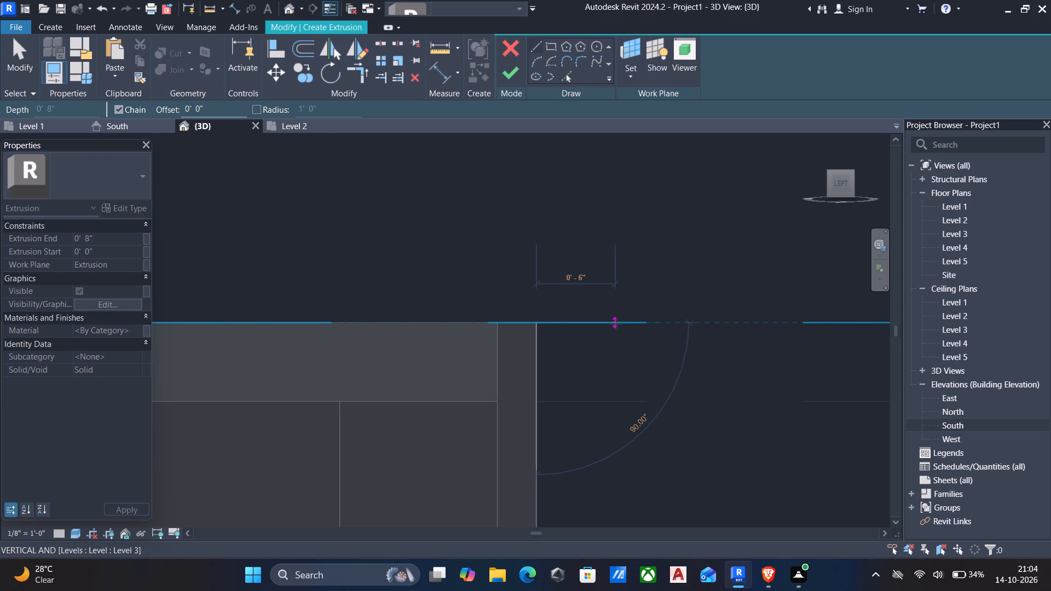
pyautogui.click(616, 323)
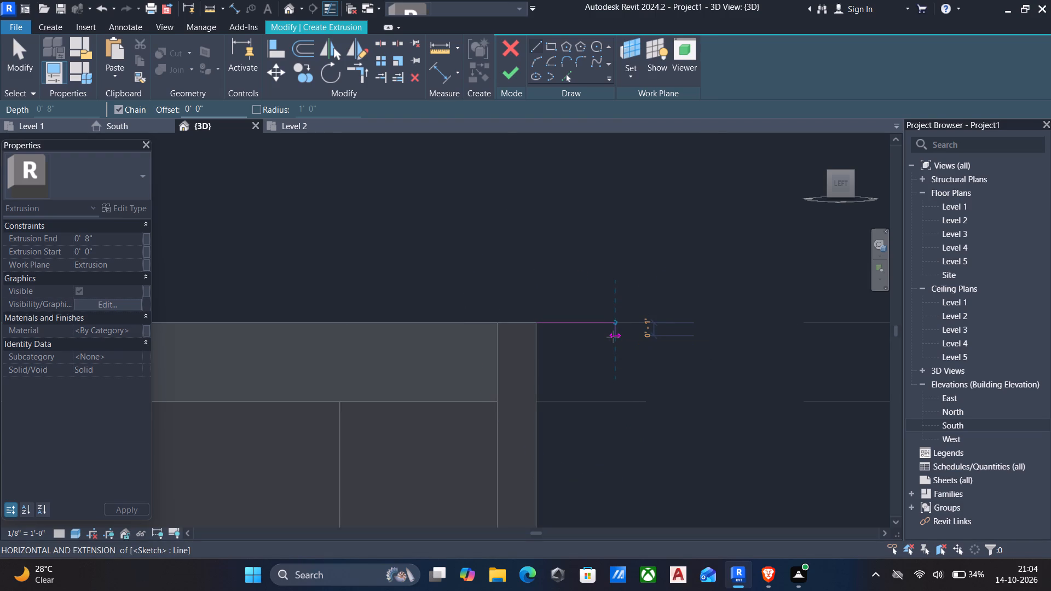
pyautogui.scroll(4, 613, 337)
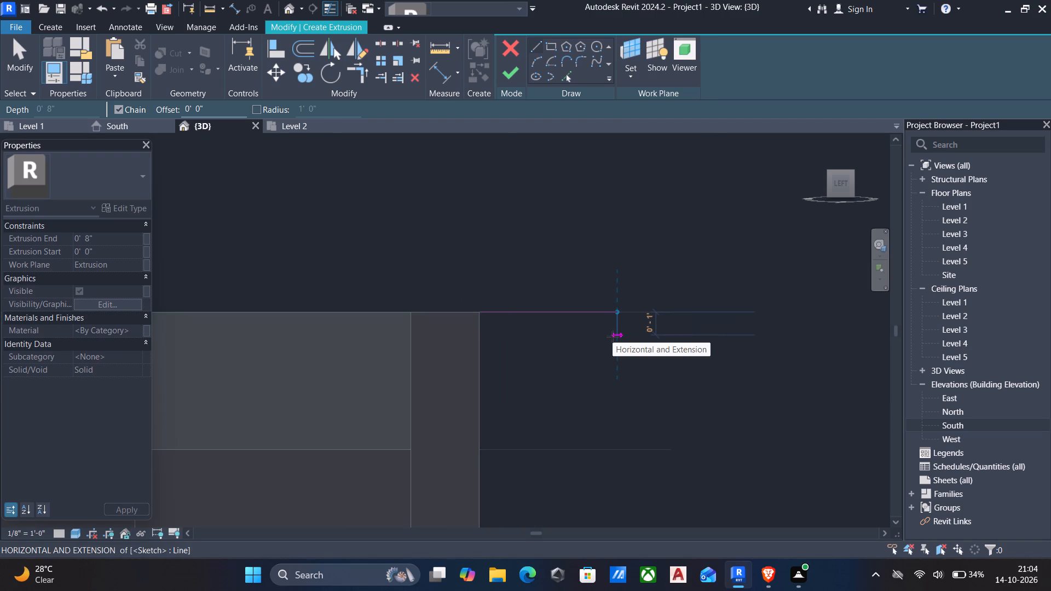
pyautogui.click(613, 337)
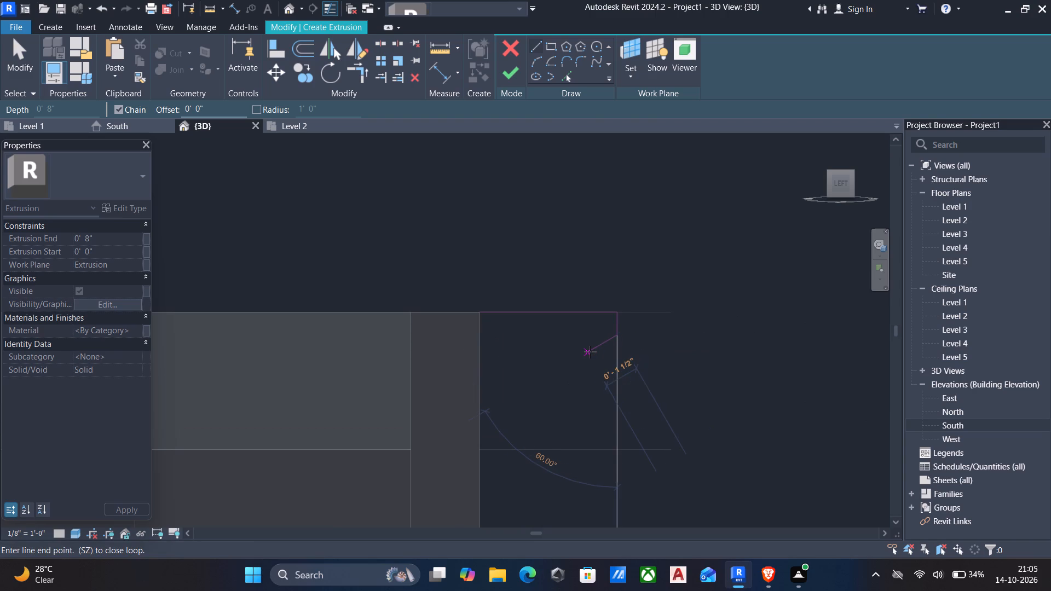
pyautogui.click(590, 352)
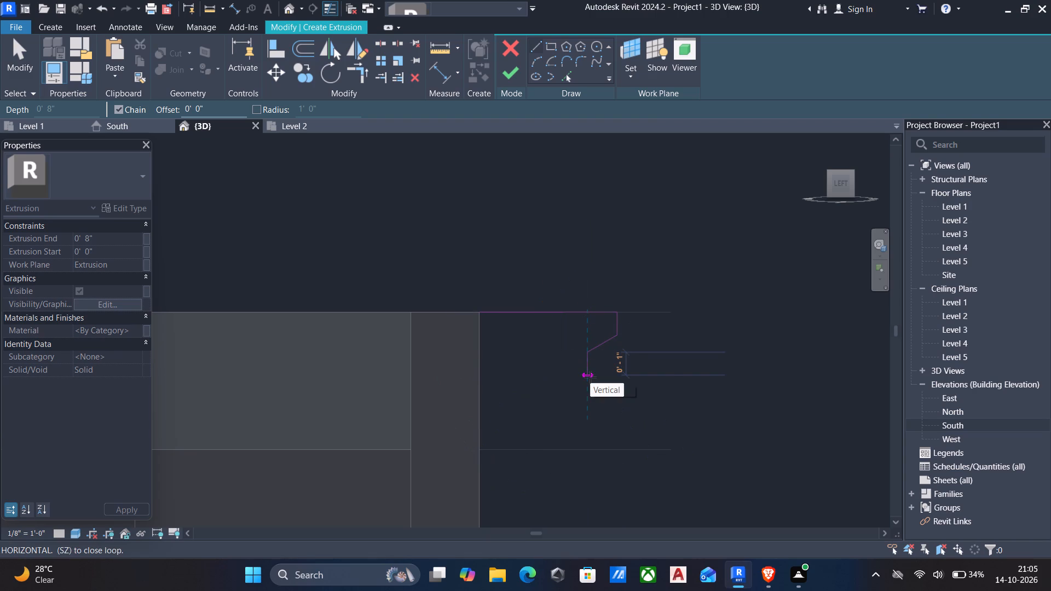
pyautogui.click(590, 377)
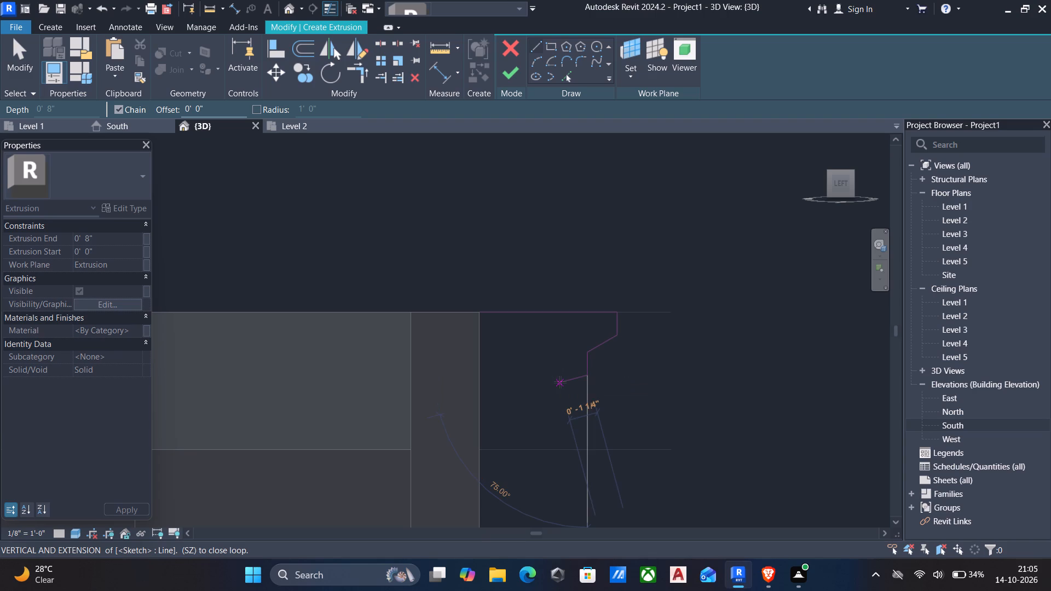
pyautogui.click(560, 382)
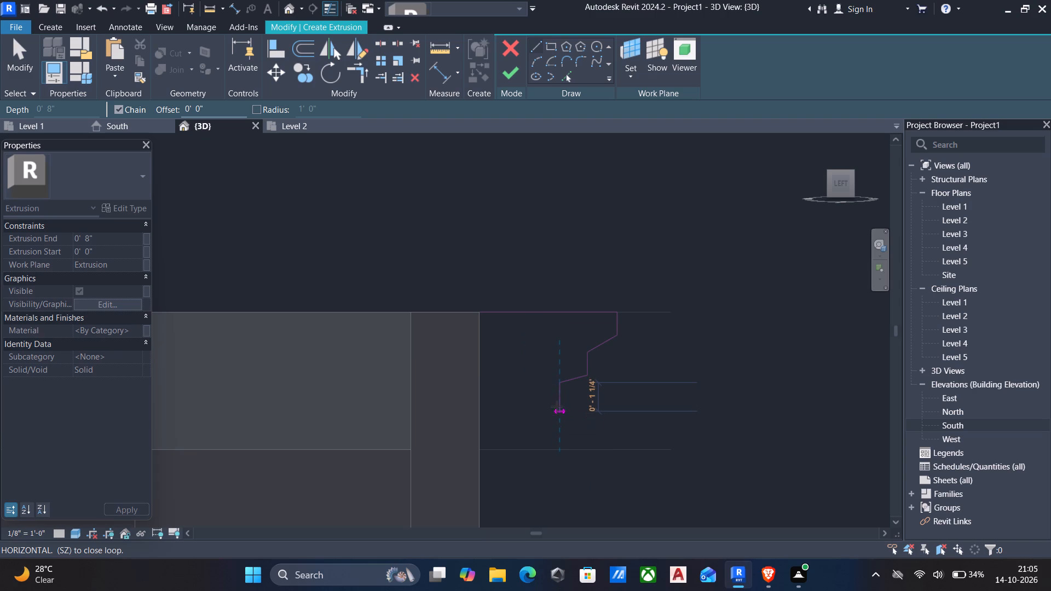
pyautogui.click(557, 406)
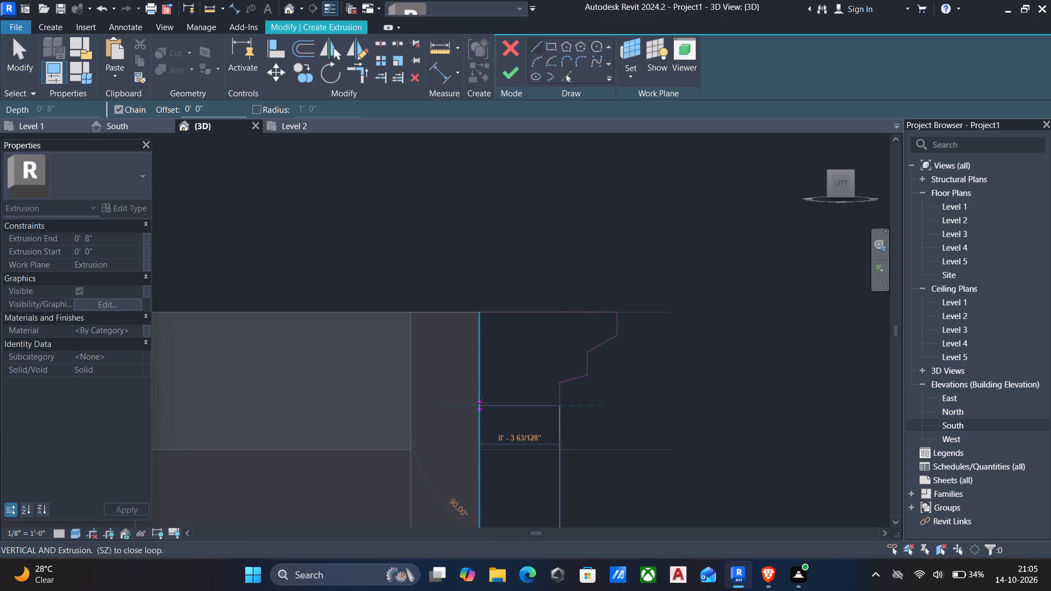
pyautogui.click(481, 403)
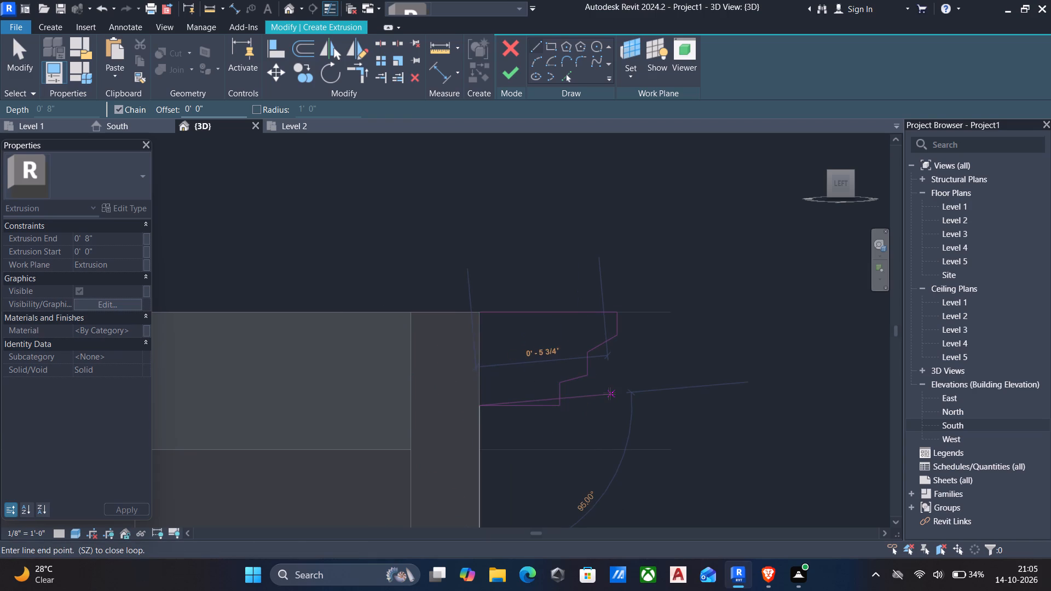
pyautogui.press('Escape')
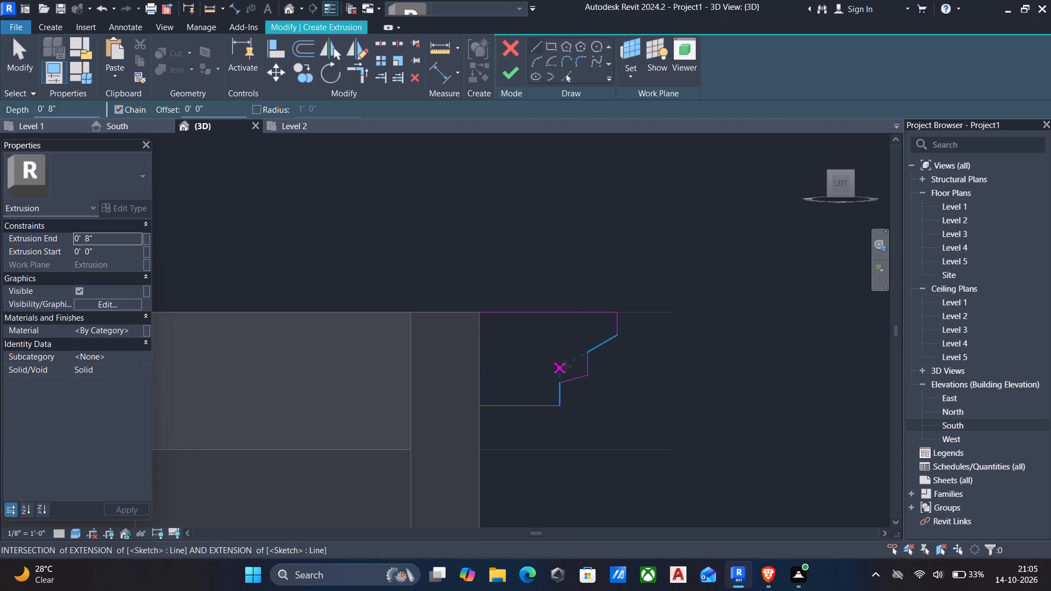
pyautogui.press('Escape')
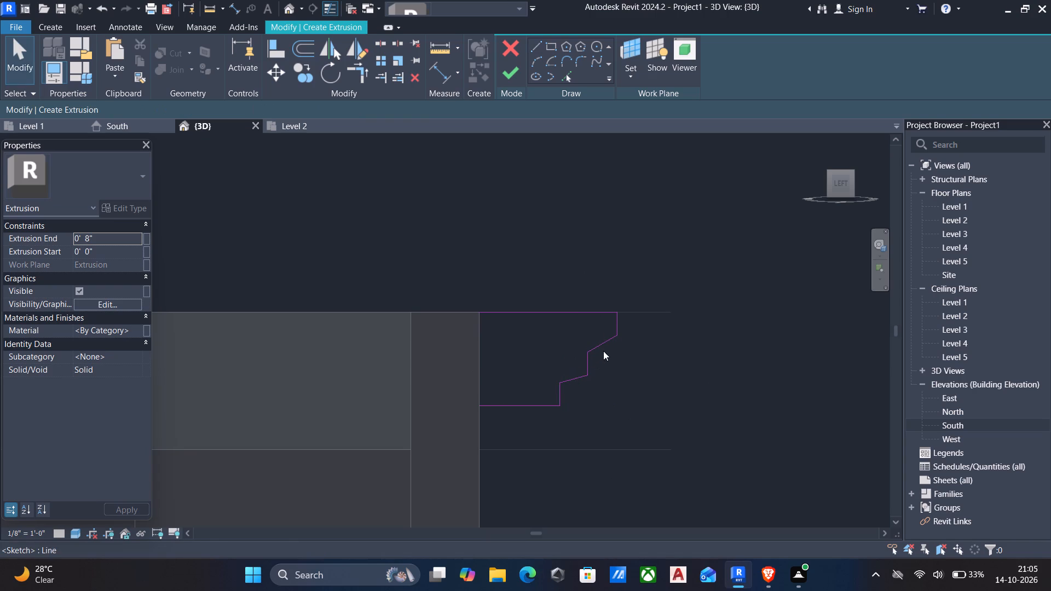
# Fillet the corner between the profile's upper sloped line and the middle vertical line with a radius of about 0.84".
pyautogui.scroll(4, 611, 355)
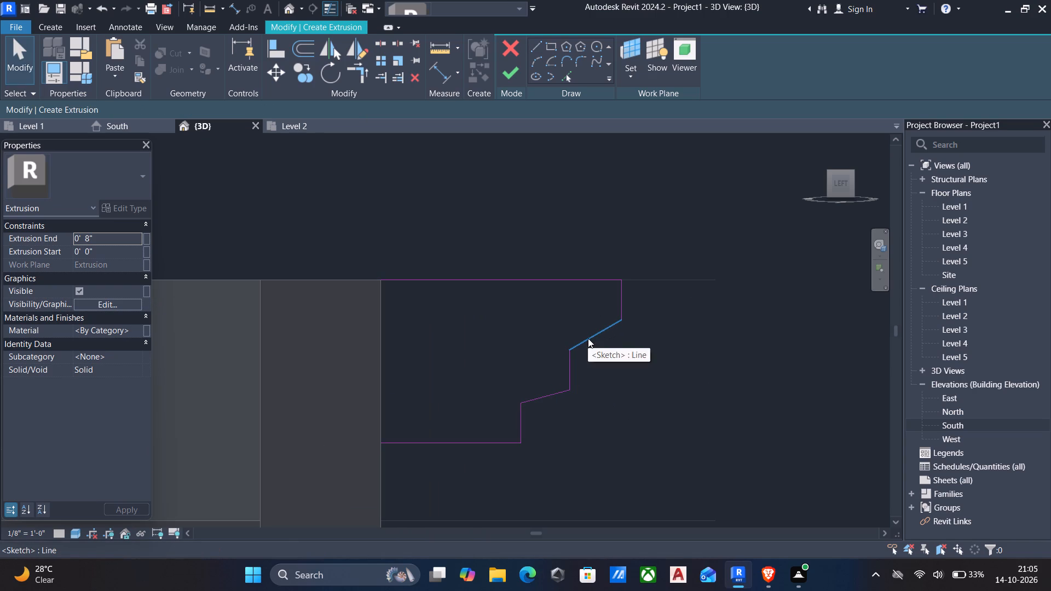
pyautogui.click(573, 61)
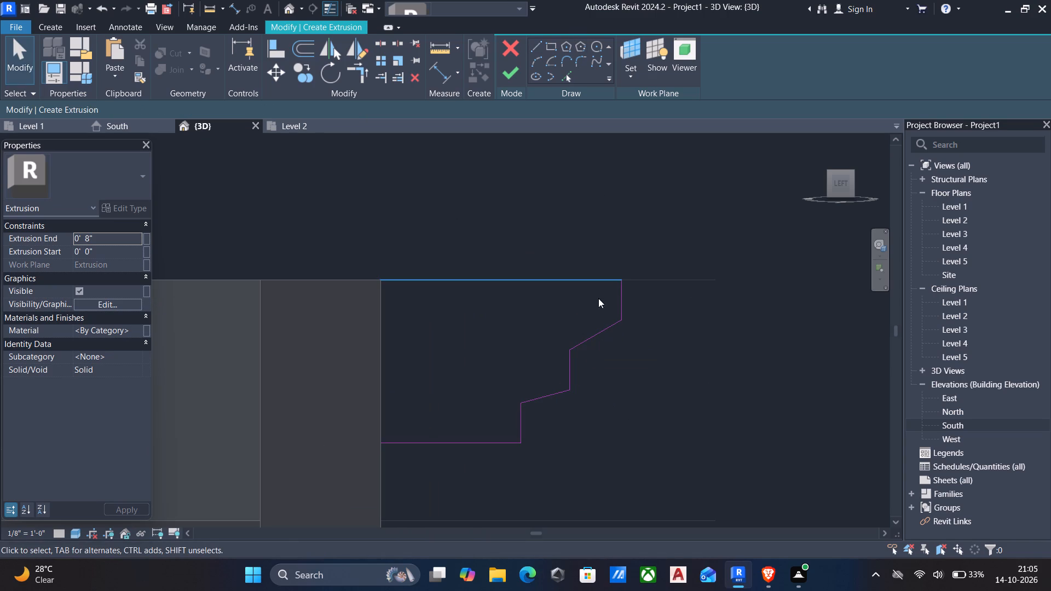
pyautogui.scroll(5, 590, 314)
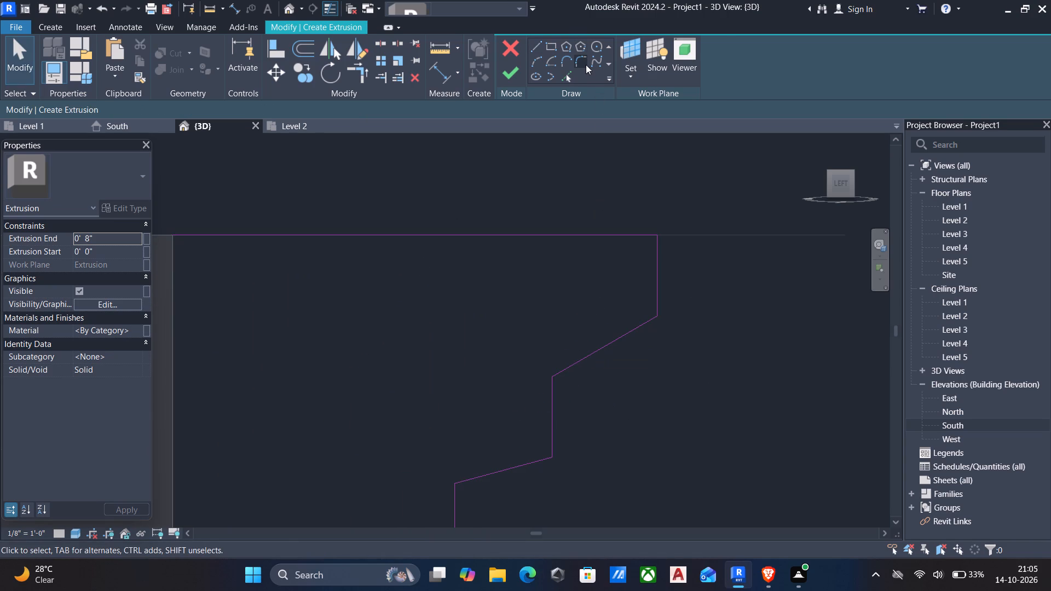
pyautogui.click(583, 60)
pyautogui.click(600, 350)
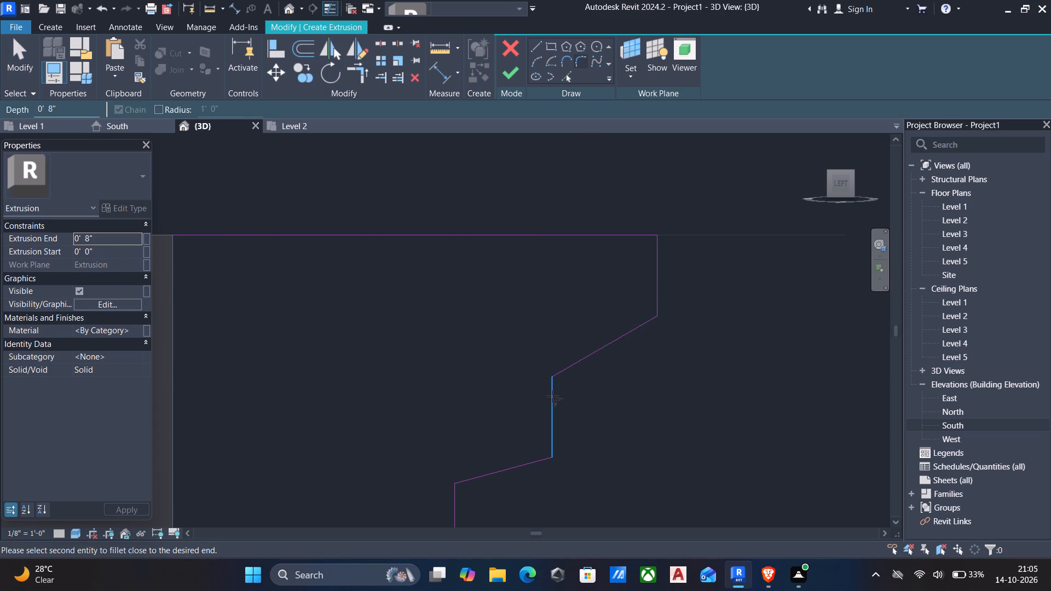
pyautogui.click(552, 397)
pyautogui.scroll(13, 562, 383)
pyautogui.click(568, 376)
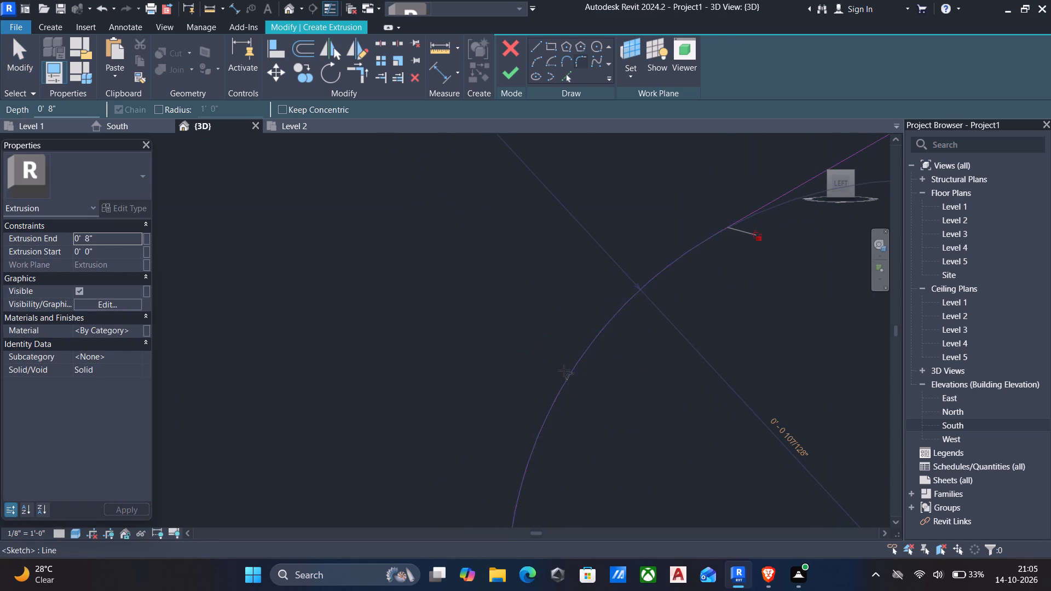
pyautogui.scroll(-4, 565, 385)
pyautogui.press('Escape')
pyautogui.press('Escape')
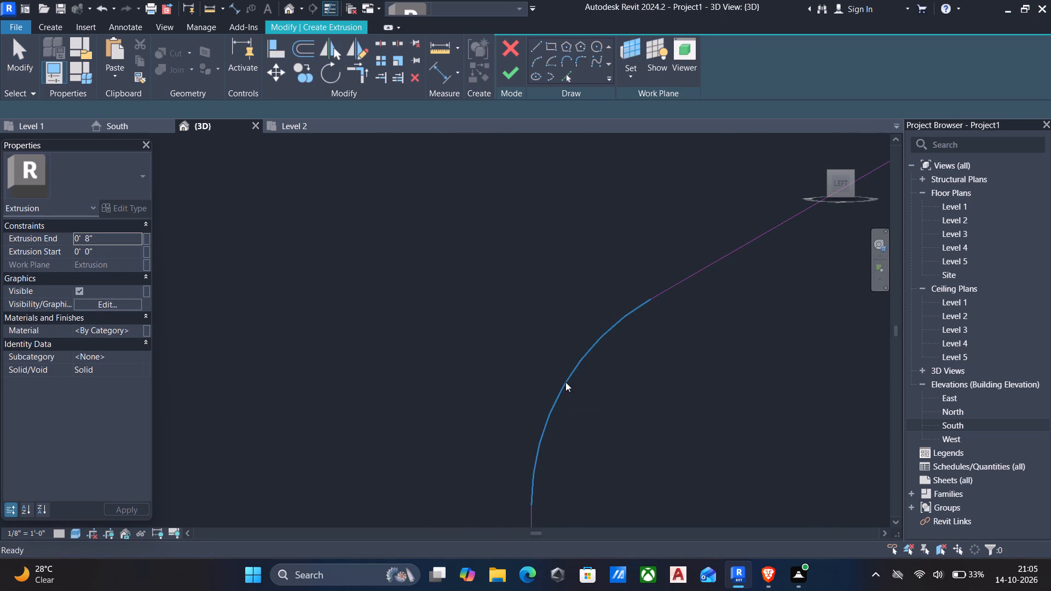
# Set the radius of the profile's fillet arc to 1".
pyautogui.click(565, 382)
pyautogui.click(691, 408)
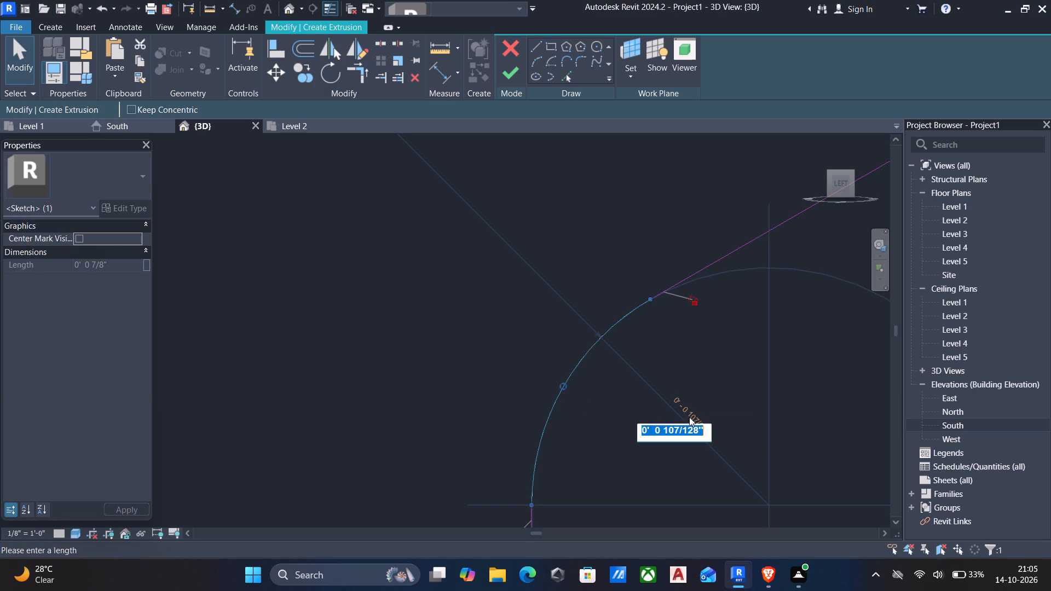
pyautogui.press('1')
pyautogui.hotkey('shift', '"')
pyautogui.press('Return')
pyautogui.scroll(-7, 561, 397)
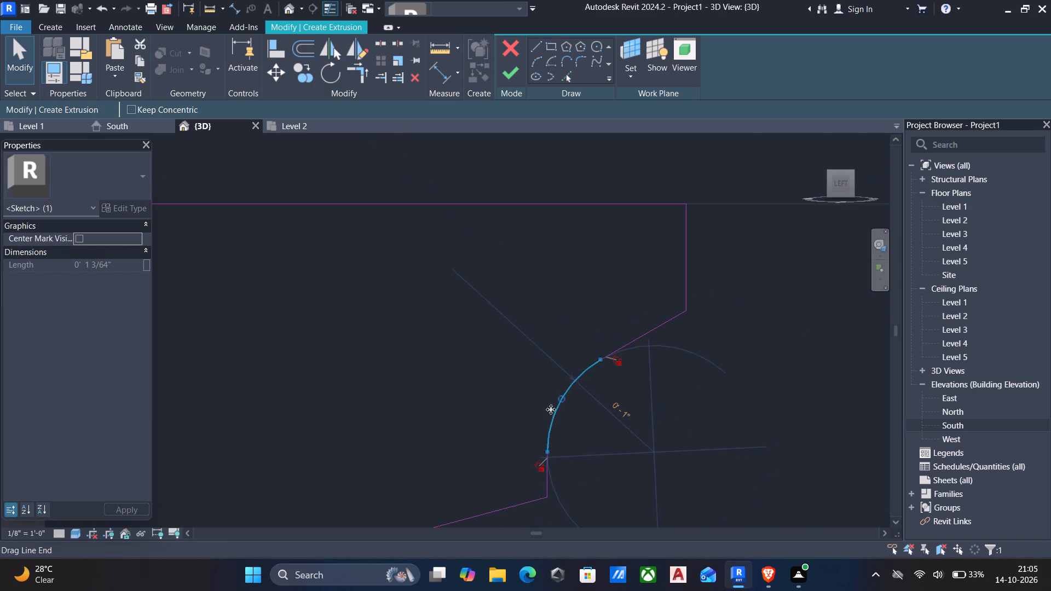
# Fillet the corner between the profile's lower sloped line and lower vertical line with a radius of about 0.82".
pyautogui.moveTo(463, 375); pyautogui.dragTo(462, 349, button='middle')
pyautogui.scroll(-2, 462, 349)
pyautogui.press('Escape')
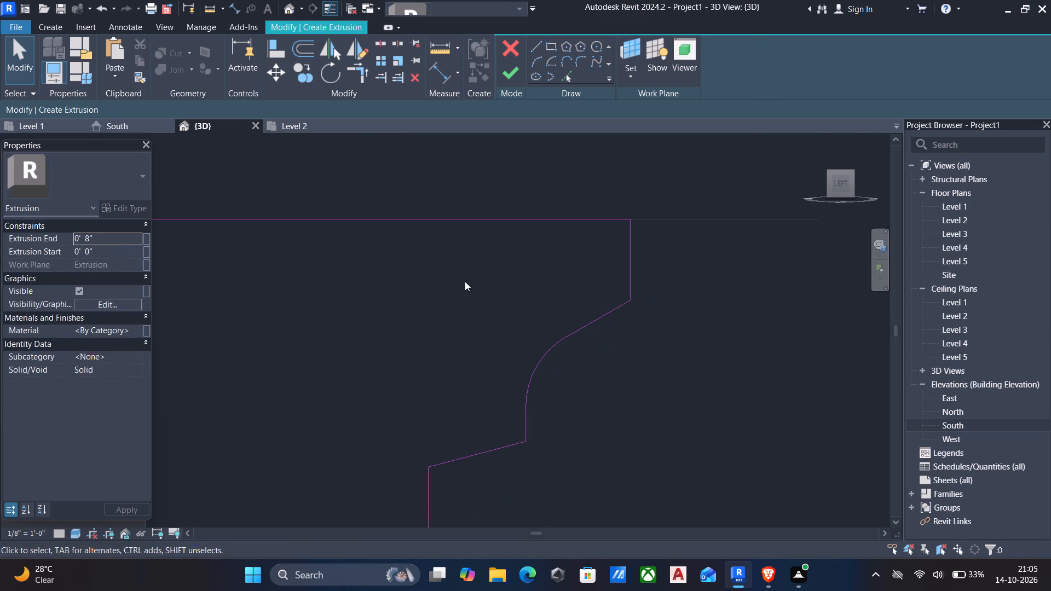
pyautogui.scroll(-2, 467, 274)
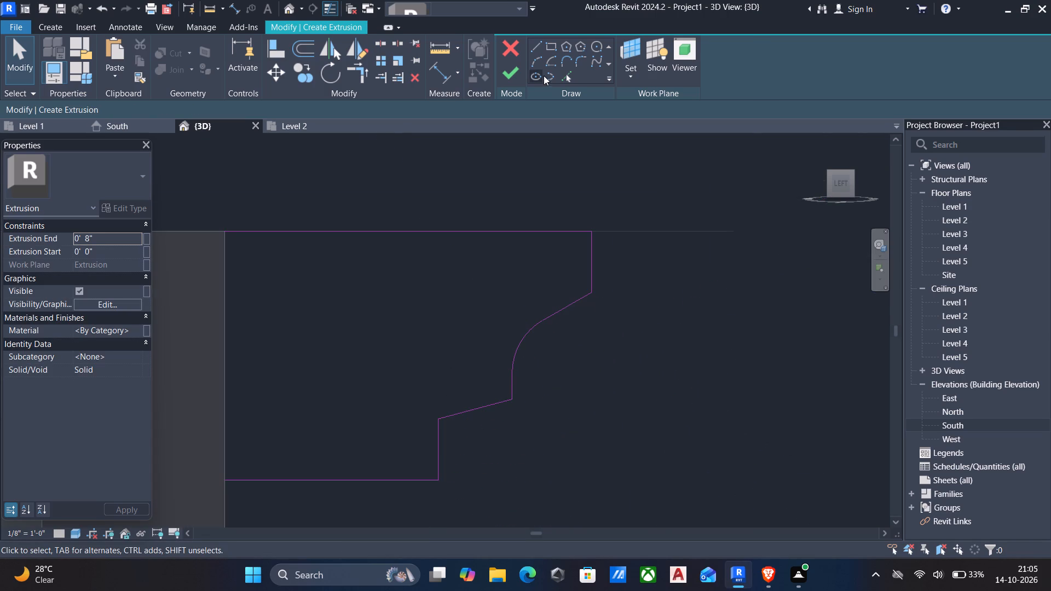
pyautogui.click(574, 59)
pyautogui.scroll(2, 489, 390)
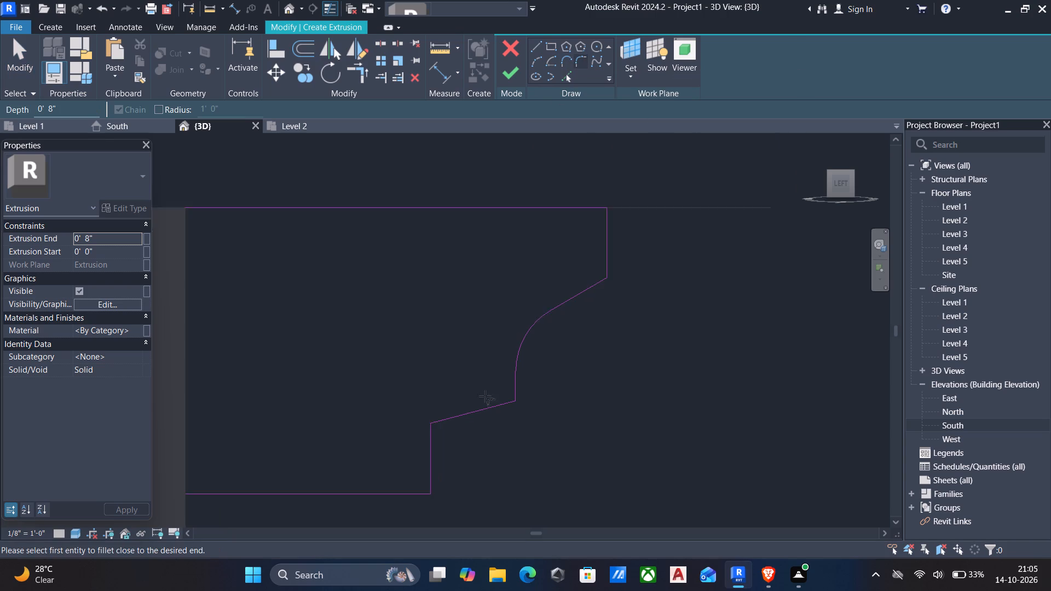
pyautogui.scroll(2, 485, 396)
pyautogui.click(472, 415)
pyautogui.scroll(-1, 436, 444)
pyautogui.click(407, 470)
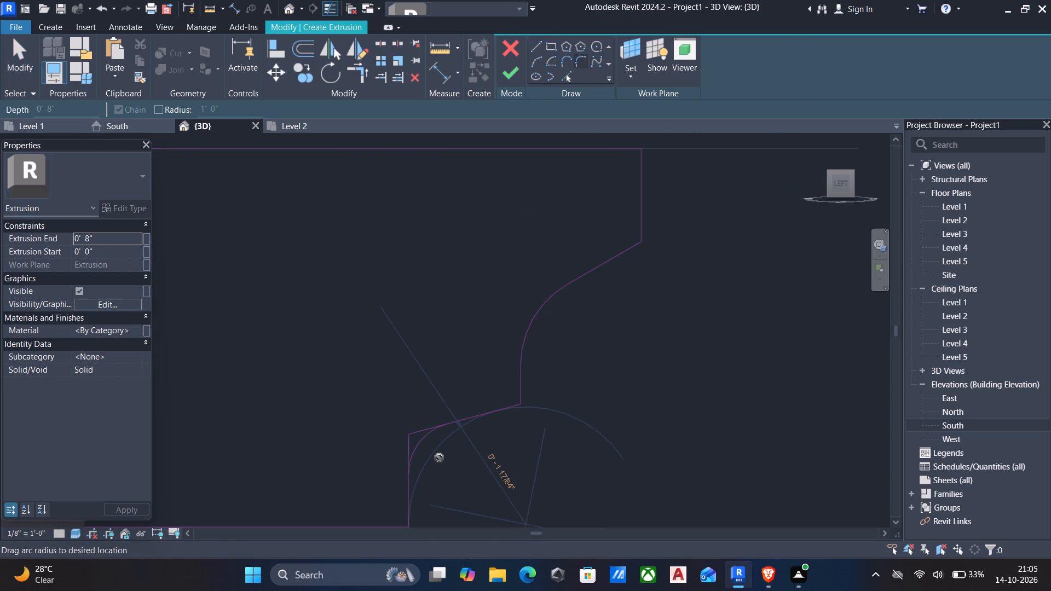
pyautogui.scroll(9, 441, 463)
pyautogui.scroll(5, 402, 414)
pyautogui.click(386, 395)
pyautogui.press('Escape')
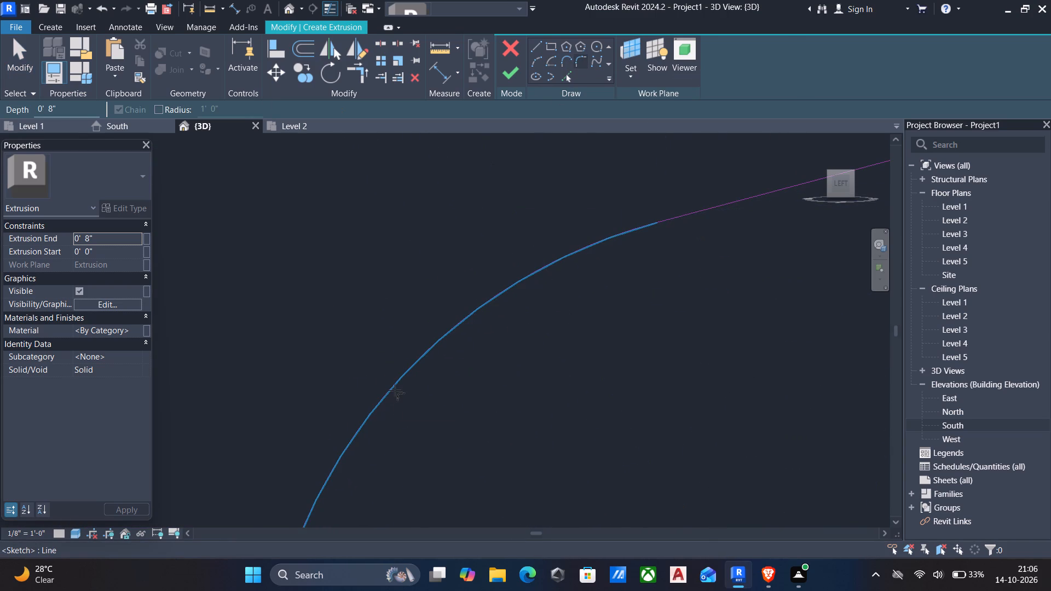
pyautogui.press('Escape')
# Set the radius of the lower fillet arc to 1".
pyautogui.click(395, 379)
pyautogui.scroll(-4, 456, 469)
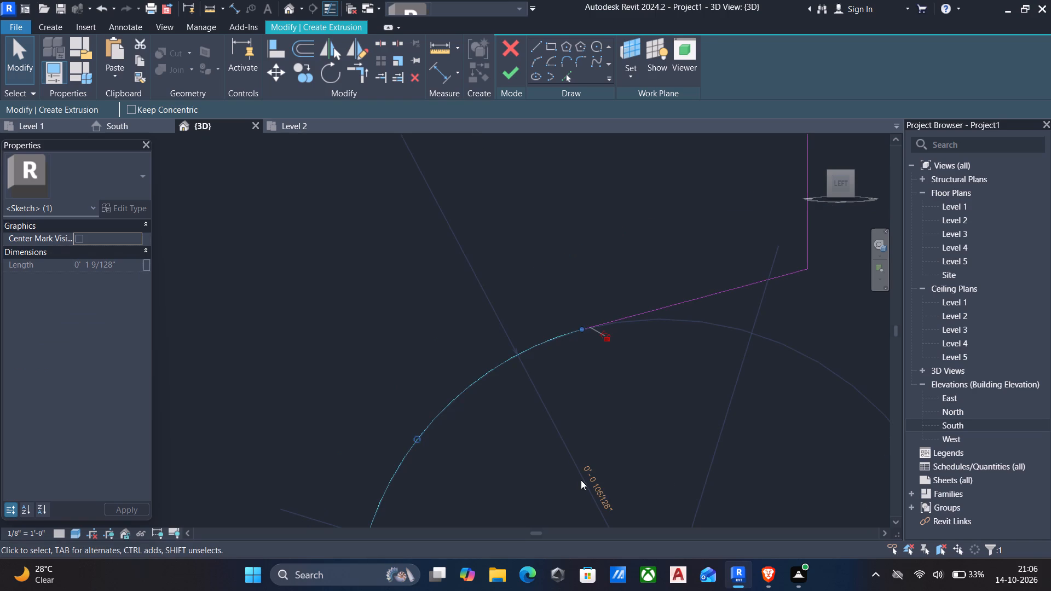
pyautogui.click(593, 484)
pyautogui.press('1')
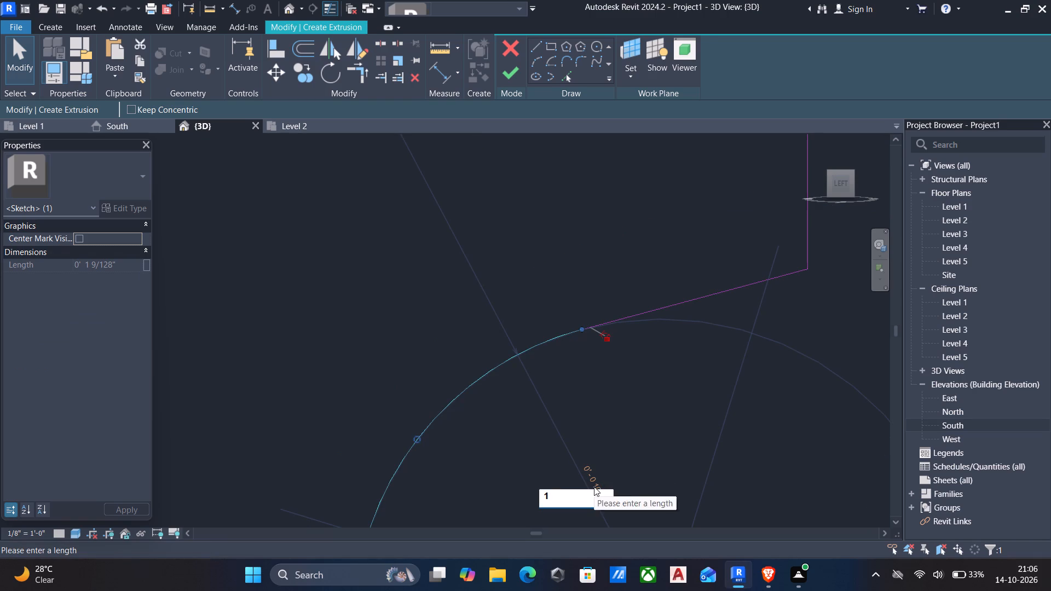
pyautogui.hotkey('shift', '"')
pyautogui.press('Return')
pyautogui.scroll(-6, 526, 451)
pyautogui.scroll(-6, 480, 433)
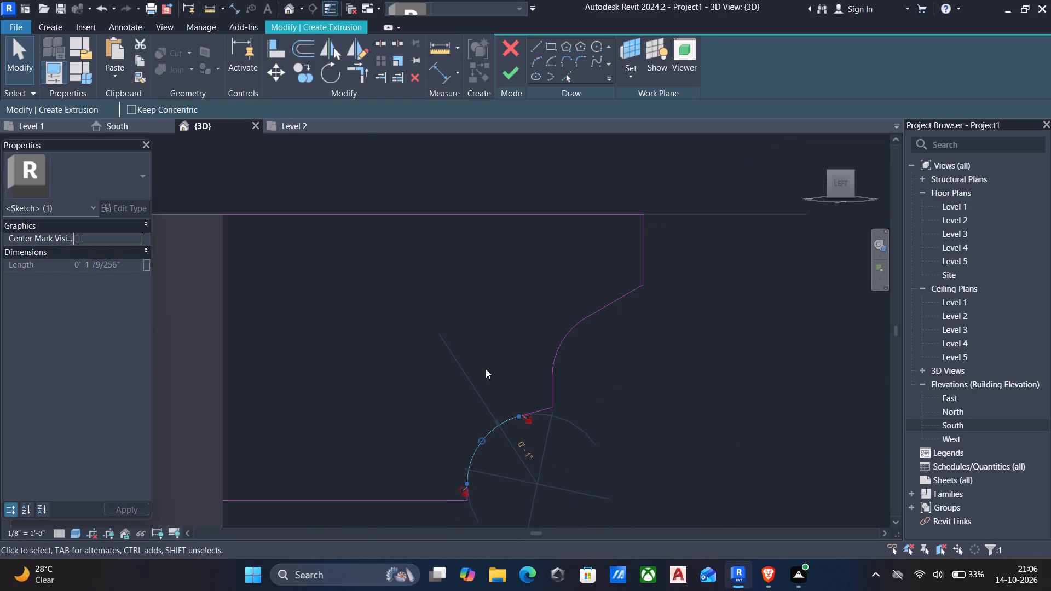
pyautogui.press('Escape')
# Close the cornice profile with a vertical line along the band's outer face and finish the extrusion.
pyautogui.moveTo(532, 398); pyautogui.dragTo(528, 368, button='middle')
pyautogui.scroll(-3, 582, 371)
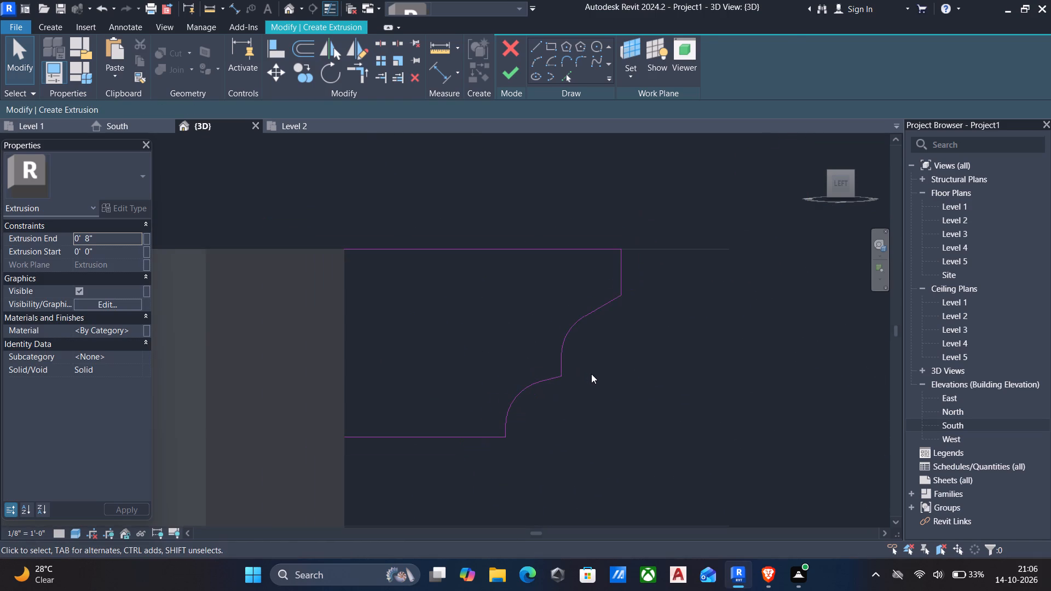
pyautogui.moveTo(592, 375); pyautogui.dragTo(582, 388, button='middle')
pyautogui.scroll(-3, 567, 388)
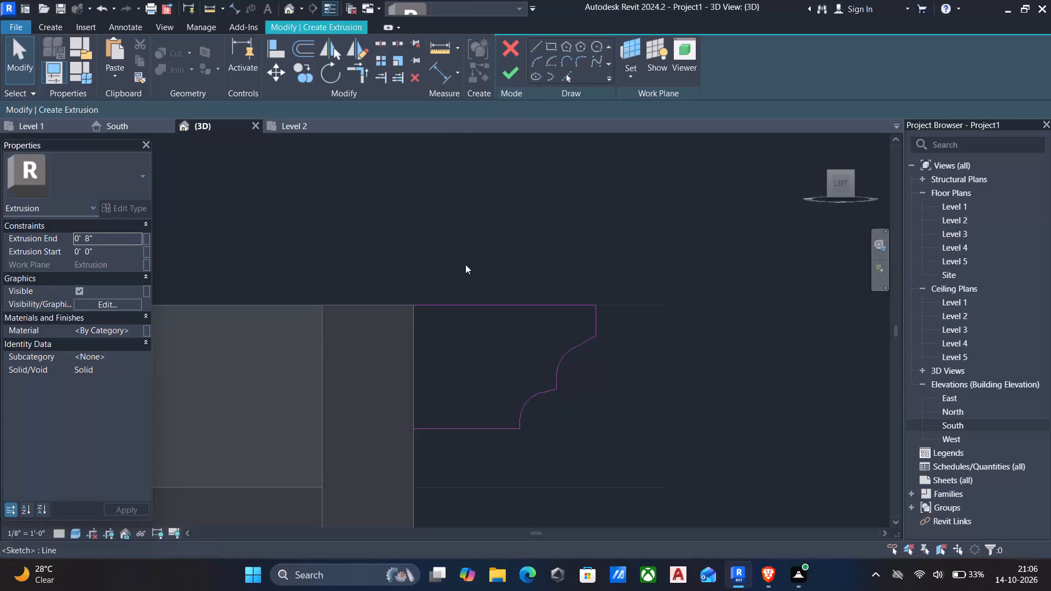
pyautogui.click(533, 46)
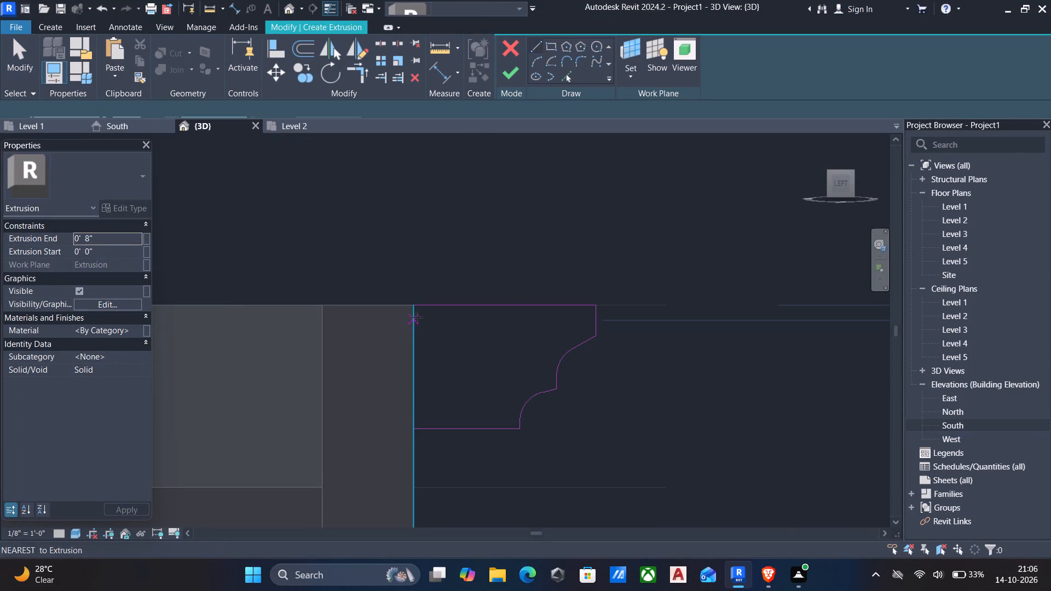
pyautogui.click(414, 310)
pyautogui.click(417, 430)
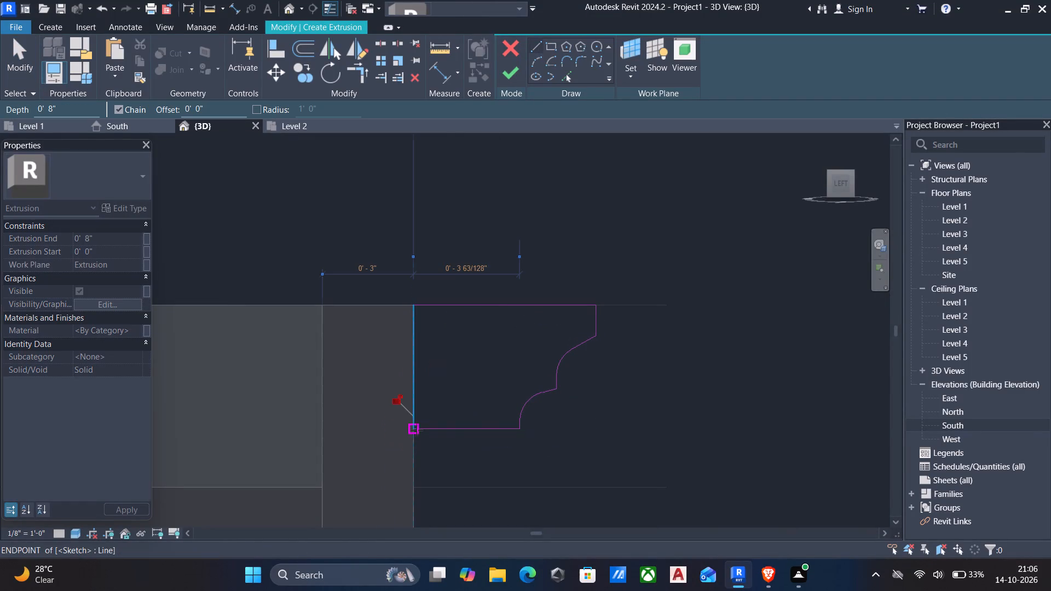
pyautogui.press('Escape')
pyautogui.scroll(-4, 565, 355)
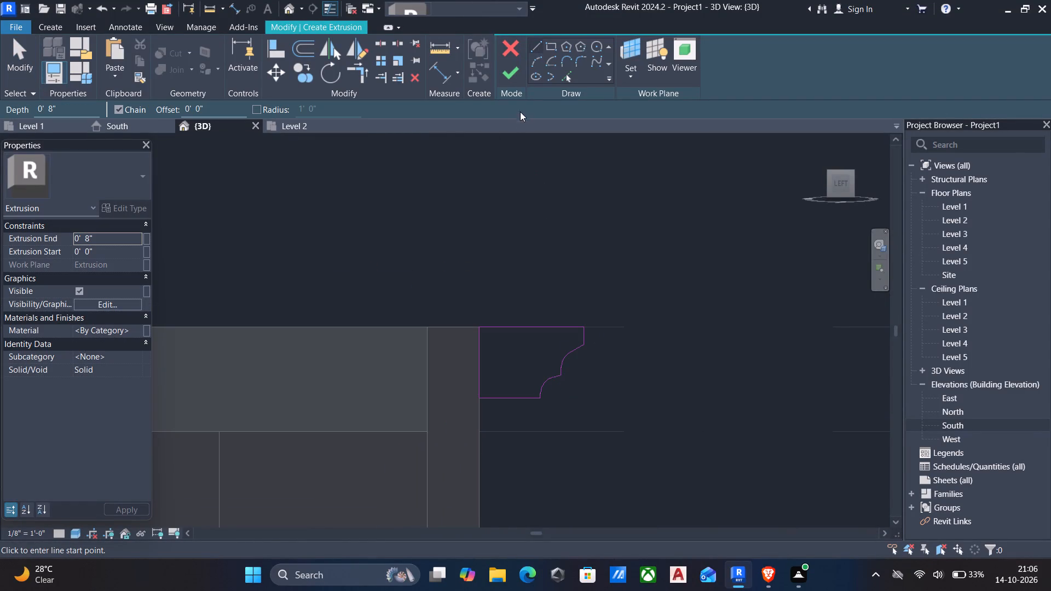
pyautogui.click(509, 76)
pyautogui.scroll(-4, 607, 351)
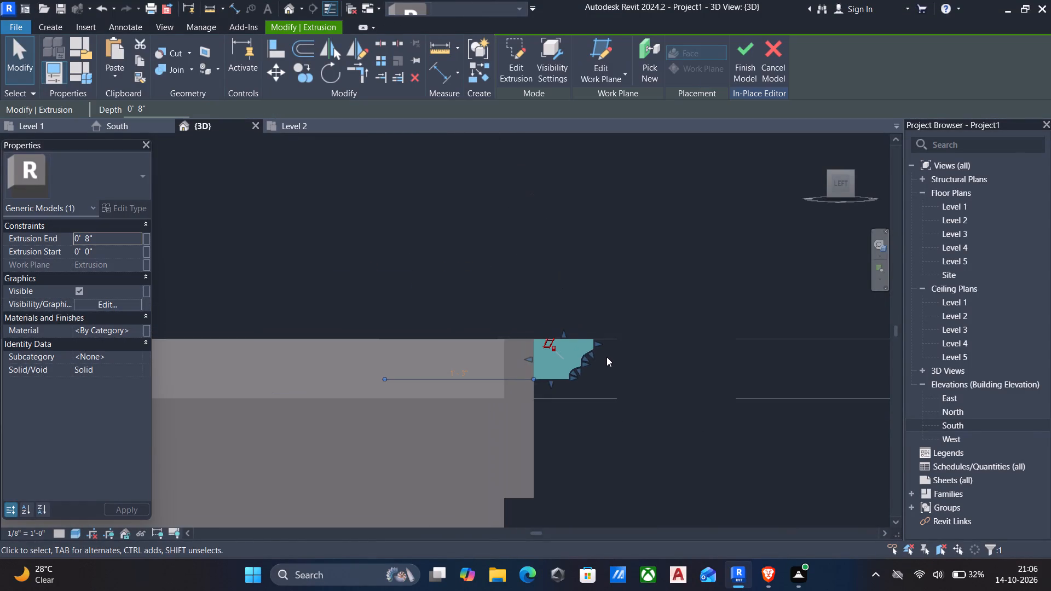
# Examine the new cornice piece at the porch corner from the front and the side.
pyautogui.keyDown('shift'); pyautogui.moveTo(607, 358); pyautogui.dragTo(490, 351, button='middle'); pyautogui.keyUp('shift')
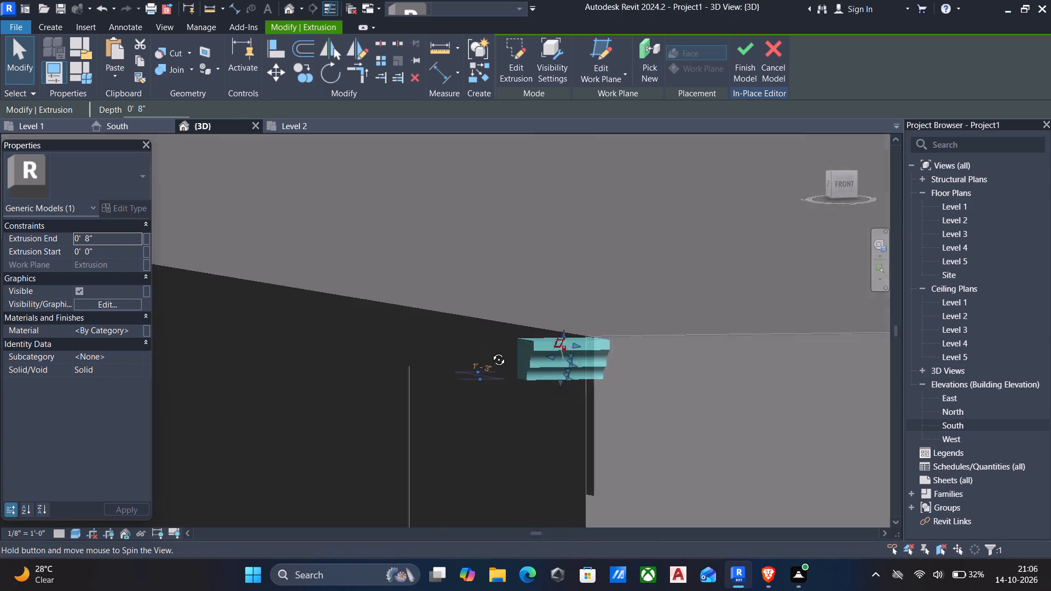
pyautogui.keyDown('shift'); pyautogui.moveTo(490, 351); pyautogui.dragTo(540, 391, button='middle'); pyautogui.keyUp('shift')
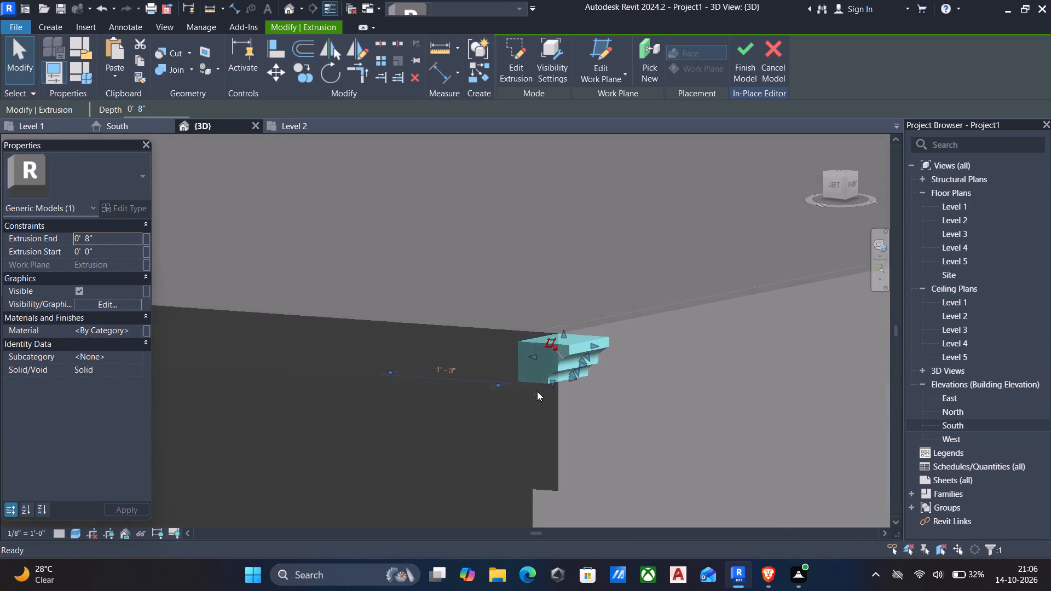
pyautogui.press('Escape')
pyautogui.keyDown('shift'); pyautogui.moveTo(527, 412); pyautogui.dragTo(428, 411, button='middle'); pyautogui.keyUp('shift')
pyautogui.keyDown('shift'); pyautogui.moveTo(424, 373); pyautogui.dragTo(468, 351, button='middle'); pyautogui.keyUp('shift')
pyautogui.scroll(-4, 456, 353)
pyautogui.scroll(-3, 526, 439)
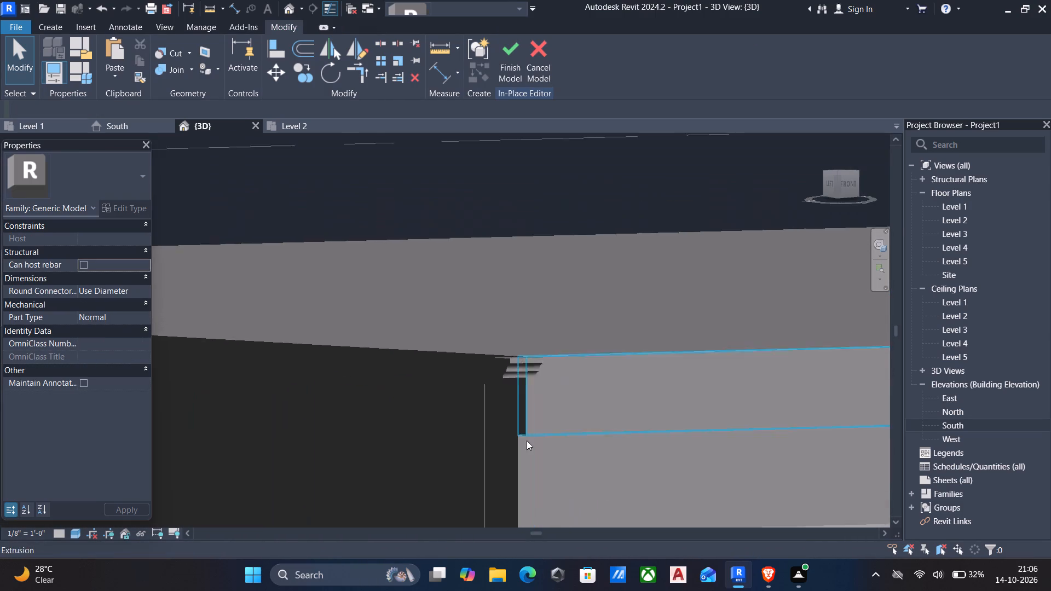
pyautogui.scroll(-2, 527, 441)
pyautogui.scroll(-4, 474, 444)
pyautogui.keyDown('shift'); pyautogui.moveTo(492, 424); pyautogui.dragTo(430, 464, button='middle'); pyautogui.keyUp('shift')
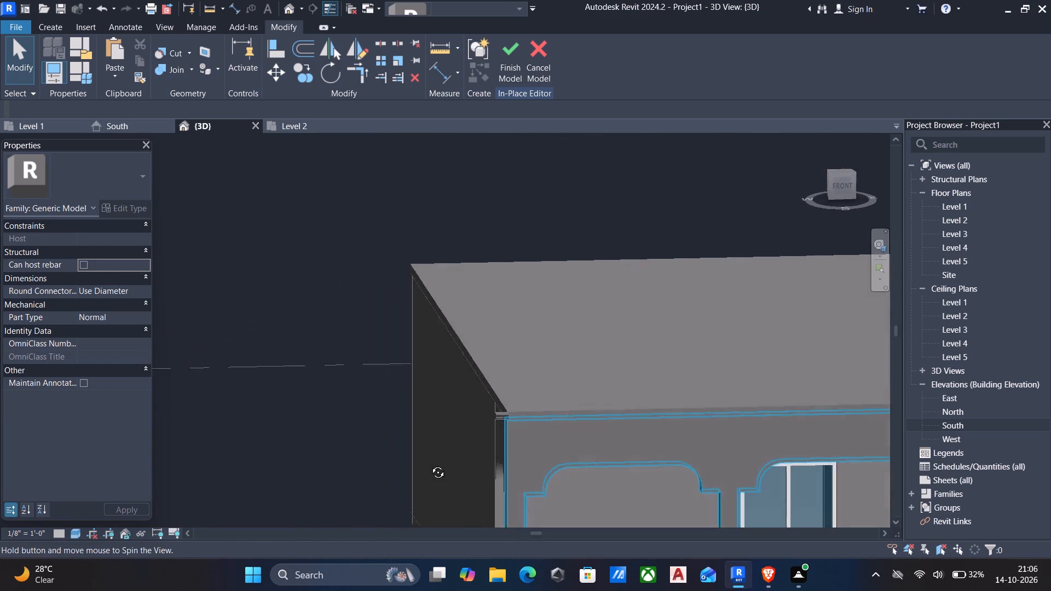
pyautogui.keyDown('shift'); pyautogui.moveTo(430, 464); pyautogui.dragTo(592, 432, button='middle'); pyautogui.keyUp('shift')
pyautogui.scroll(5, 519, 443)
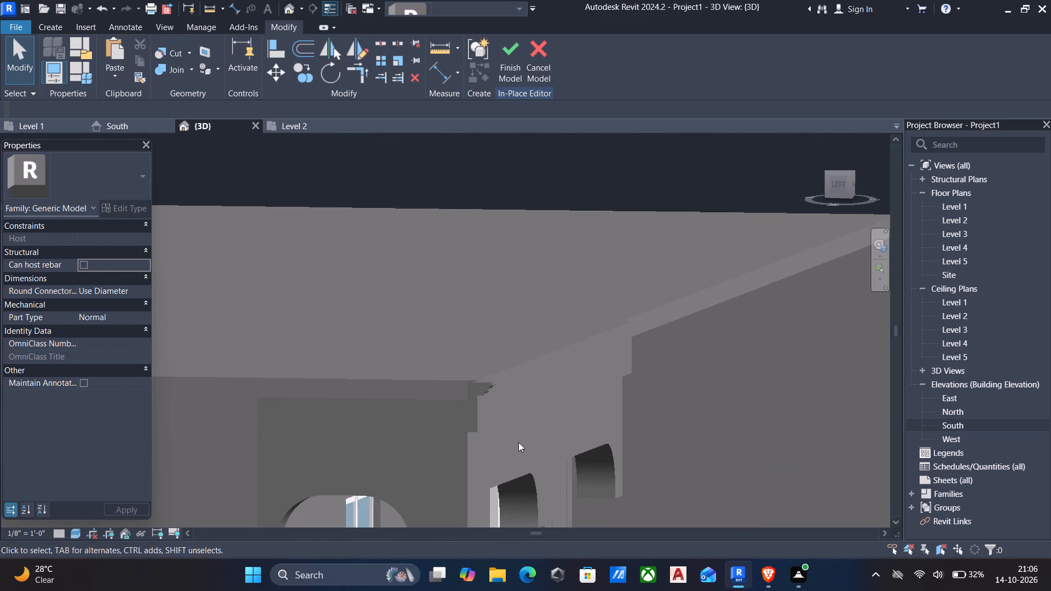
pyautogui.keyDown('shift'); pyautogui.moveTo(513, 442); pyautogui.dragTo(545, 431, button='middle'); pyautogui.keyUp('shift')
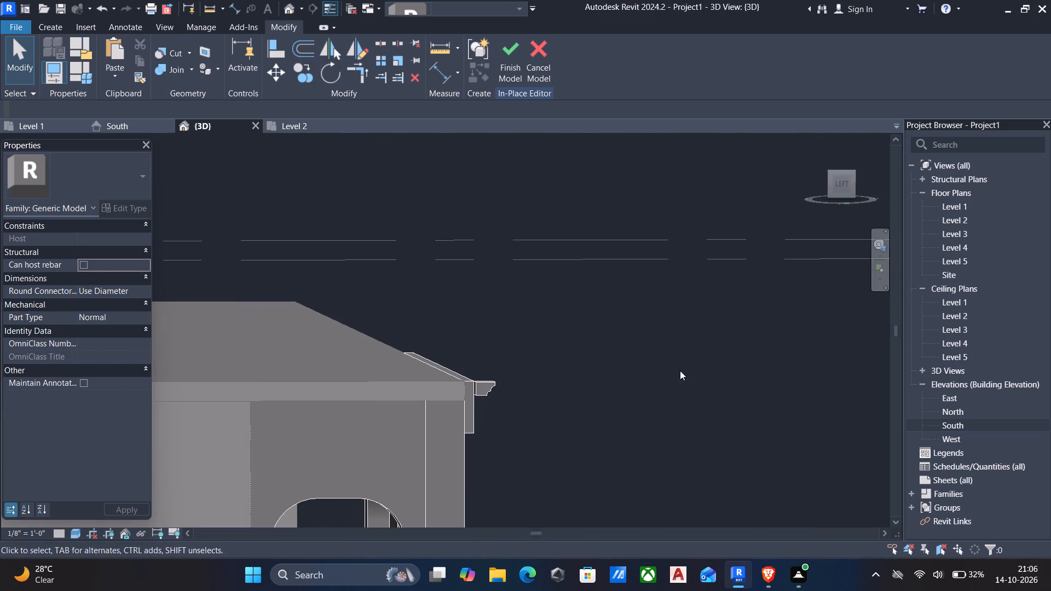
# Reopen the cornice extrusion's profile sketch for editing, viewed from the model's left side.
pyautogui.click(838, 184)
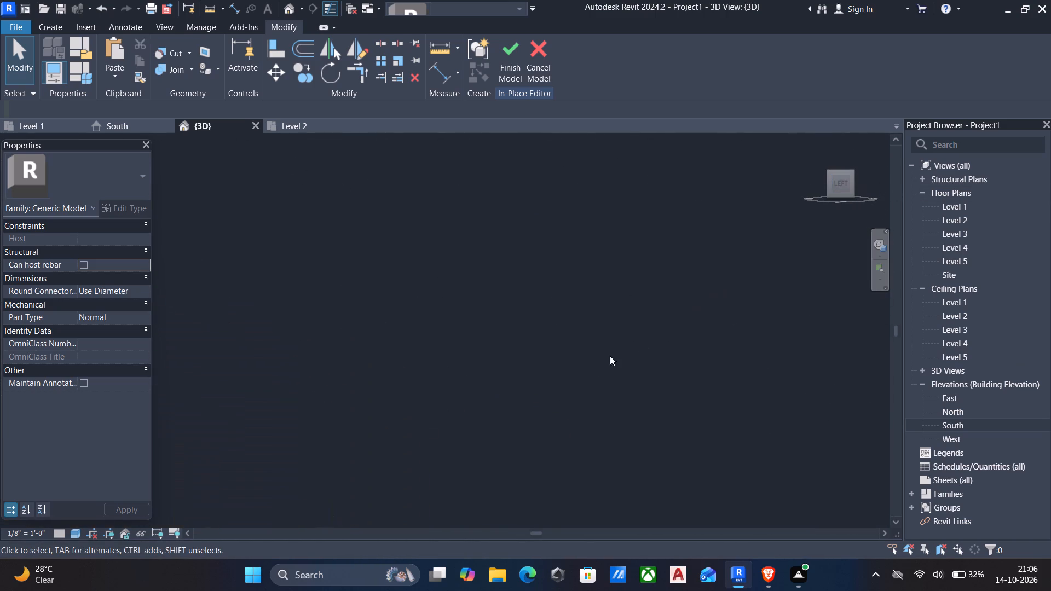
pyautogui.scroll(5, 467, 353)
pyautogui.scroll(7, 565, 310)
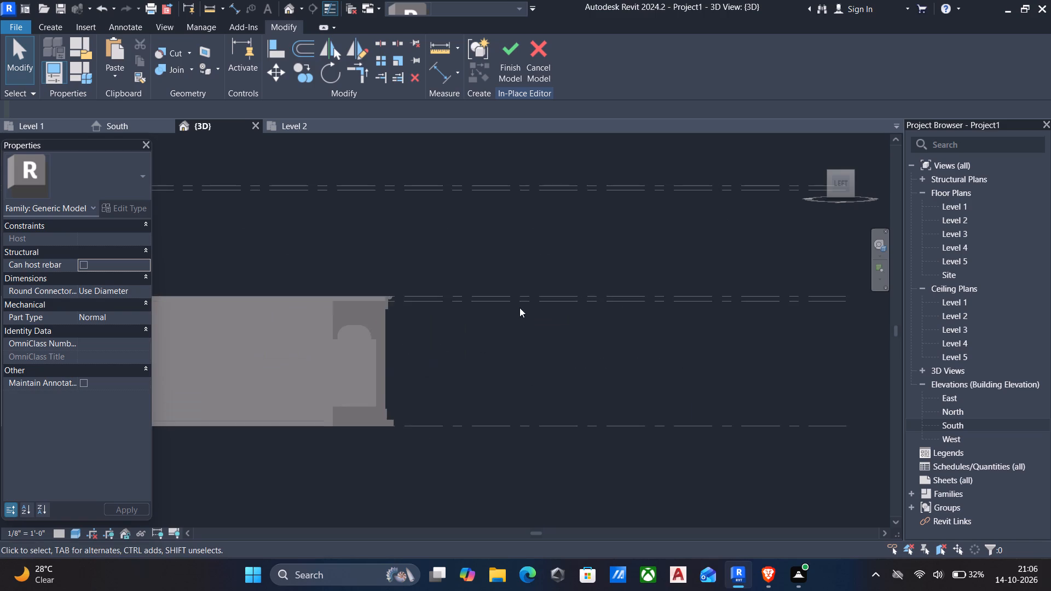
pyautogui.scroll(5, 473, 308)
pyautogui.scroll(5, 320, 298)
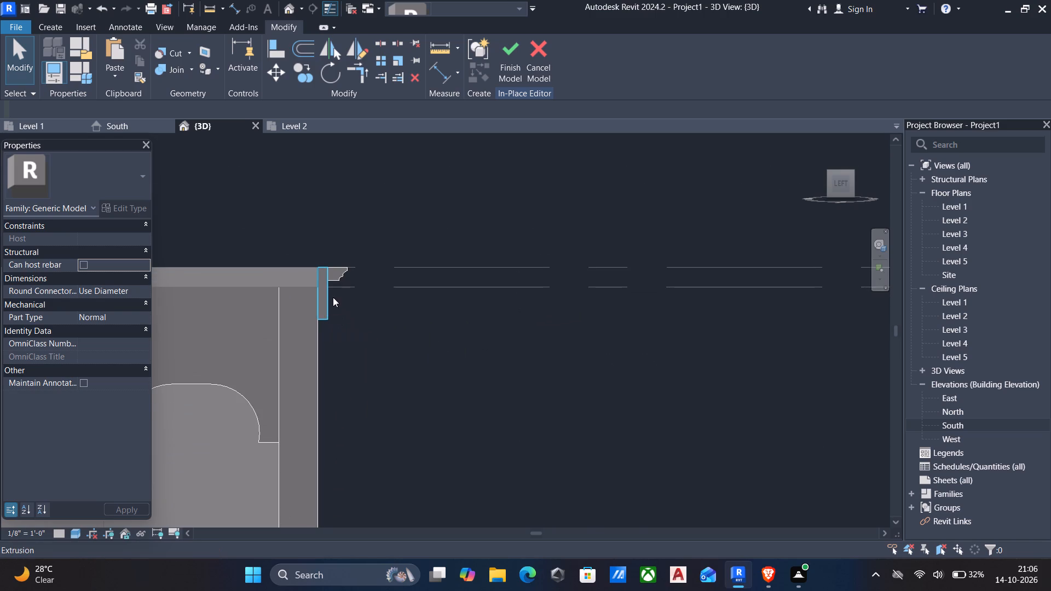
pyautogui.click(339, 269)
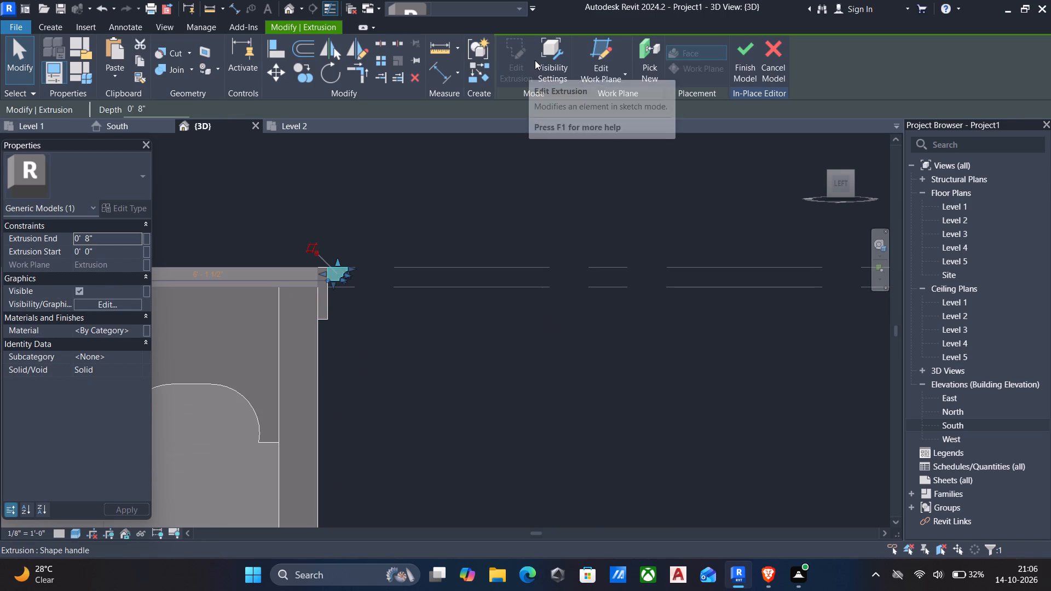
pyautogui.click(518, 56)
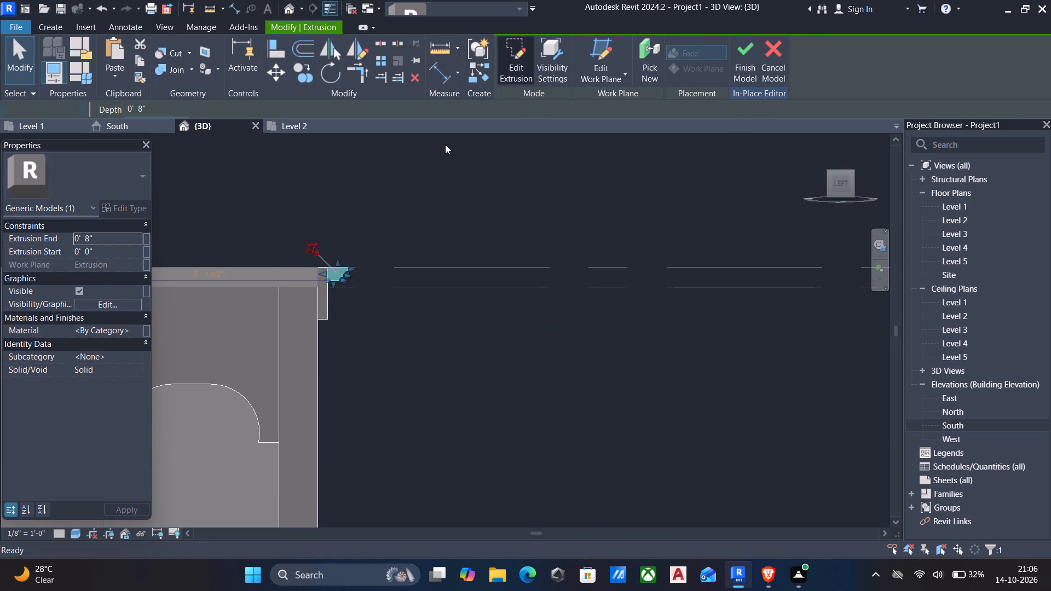
pyautogui.scroll(11, 310, 286)
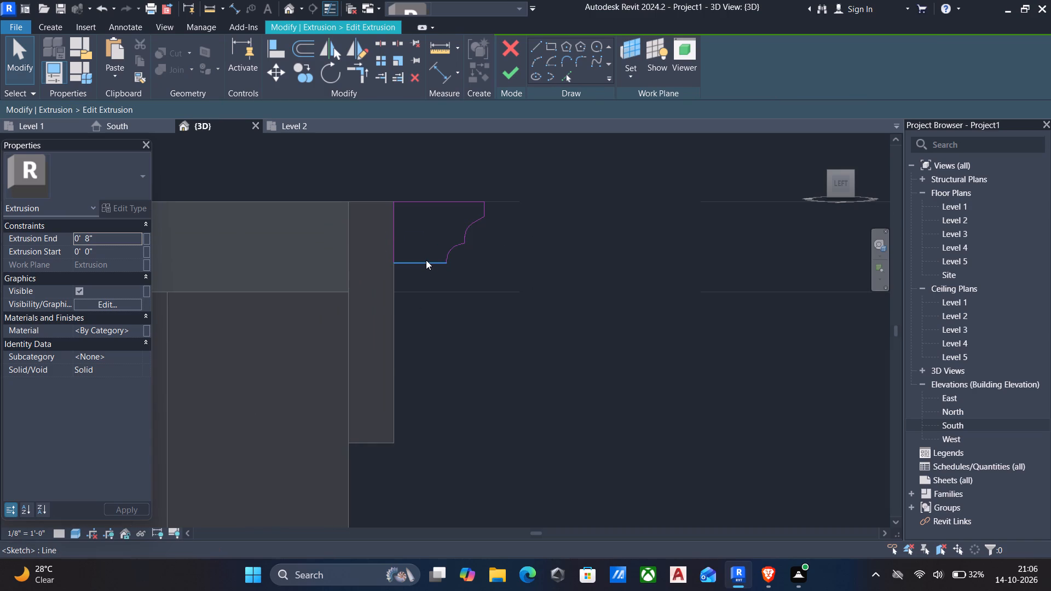
pyautogui.scroll(-2, 379, 334)
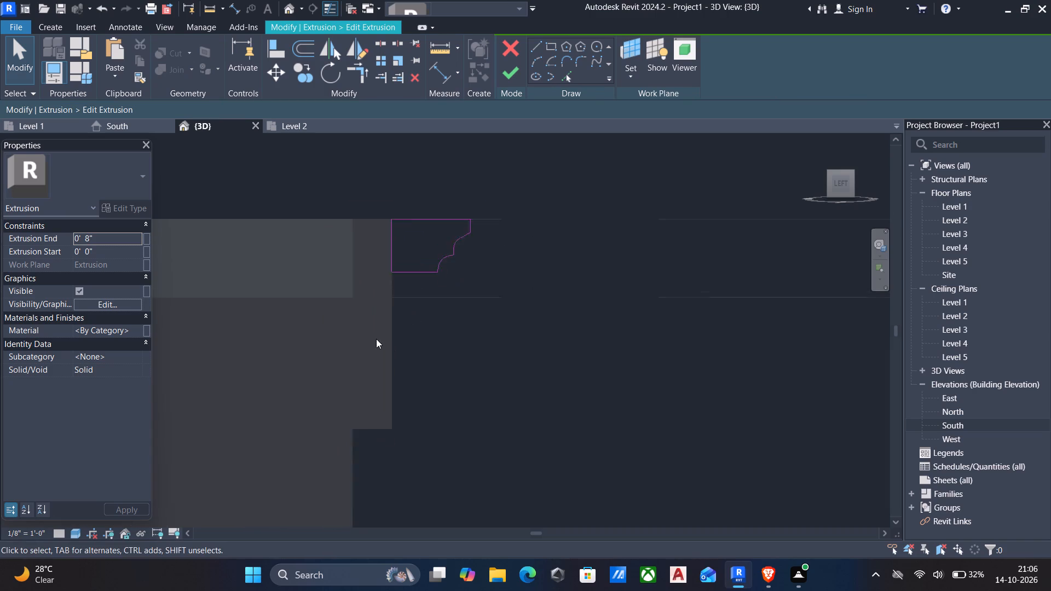
pyautogui.scroll(-2, 376, 339)
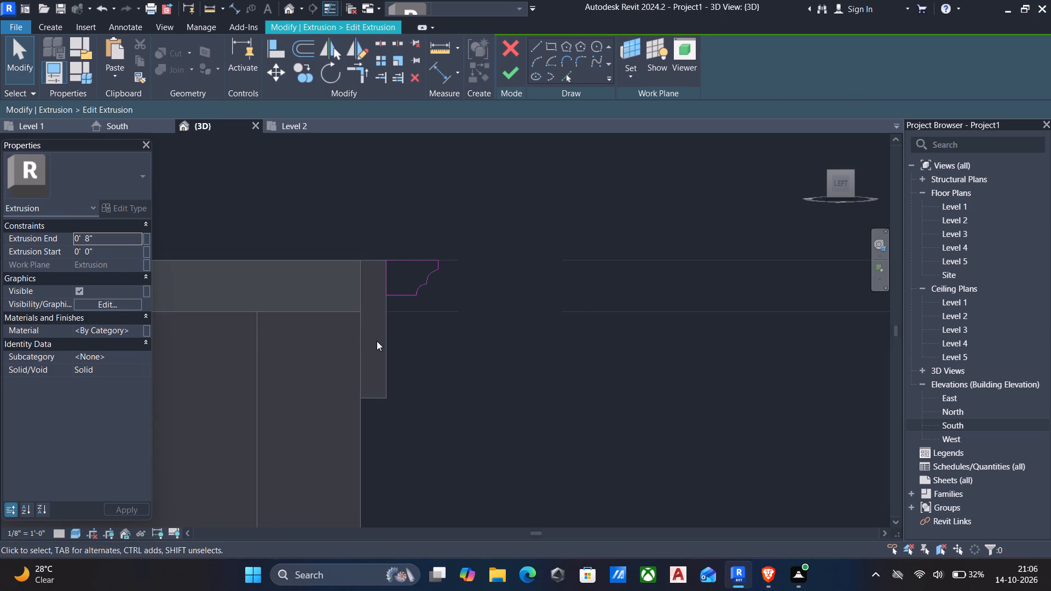
# Measure the front band's height from near its top and the horizontal distance from the wall face to the profile's lower outer edge.
pyautogui.press('d')
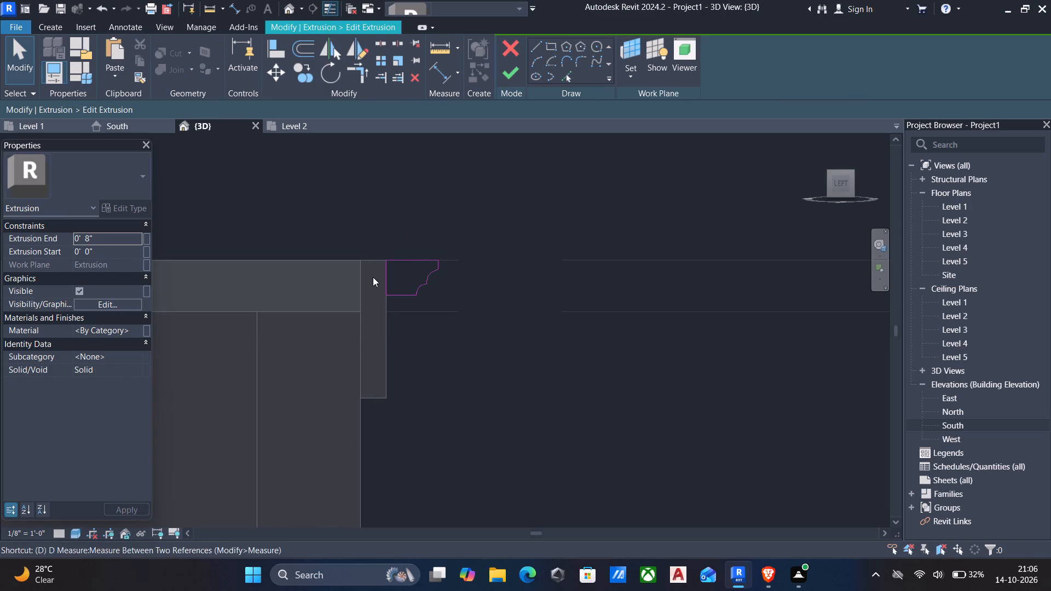
pyautogui.press('d')
pyautogui.click(364, 266)
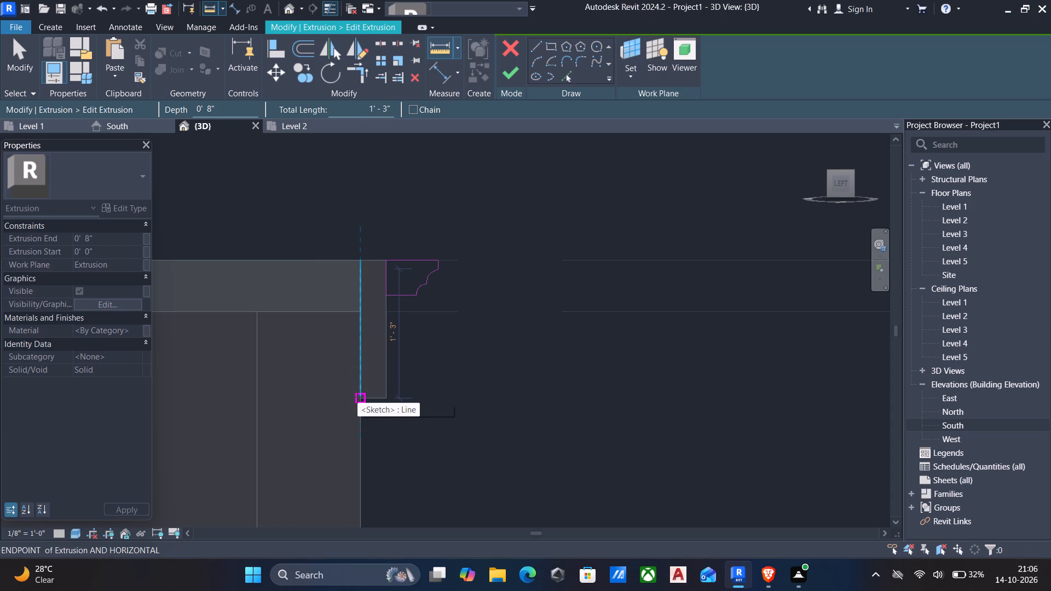
pyautogui.click(357, 397)
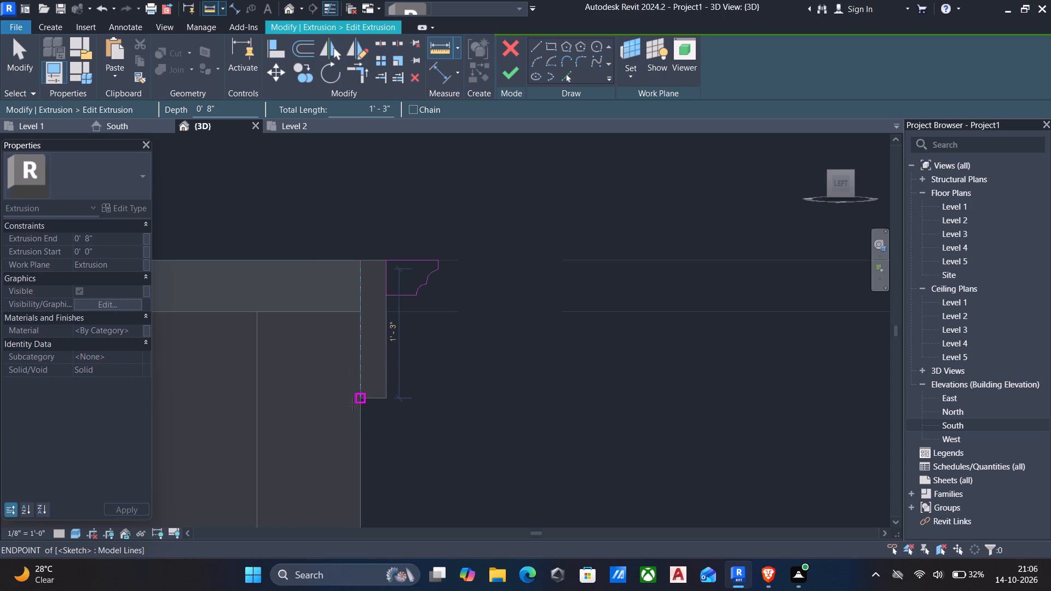
pyautogui.click(360, 331)
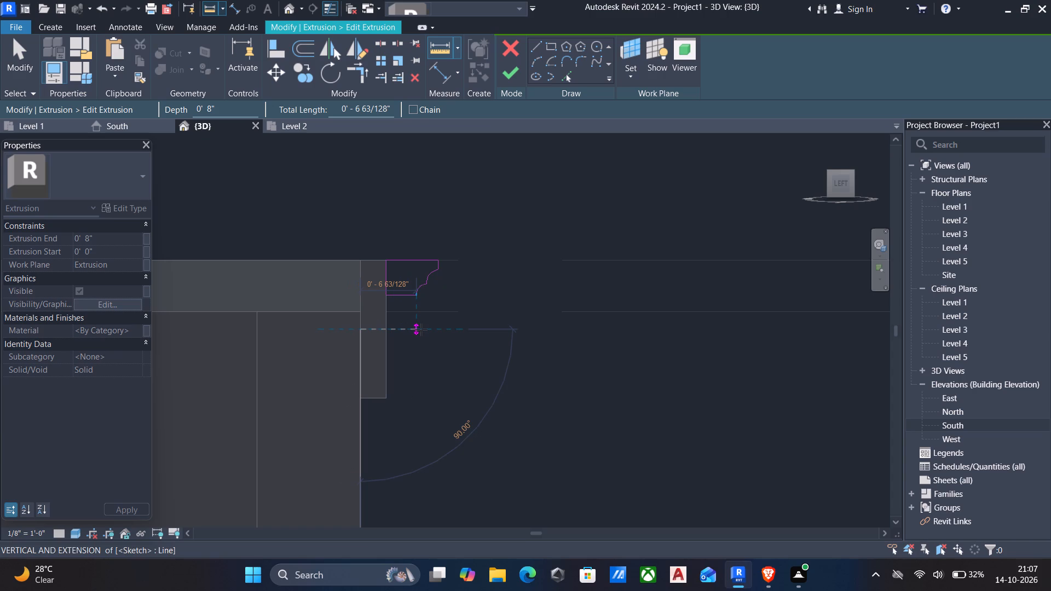
pyautogui.click(421, 329)
pyautogui.press('Escape')
pyautogui.press('Escape')
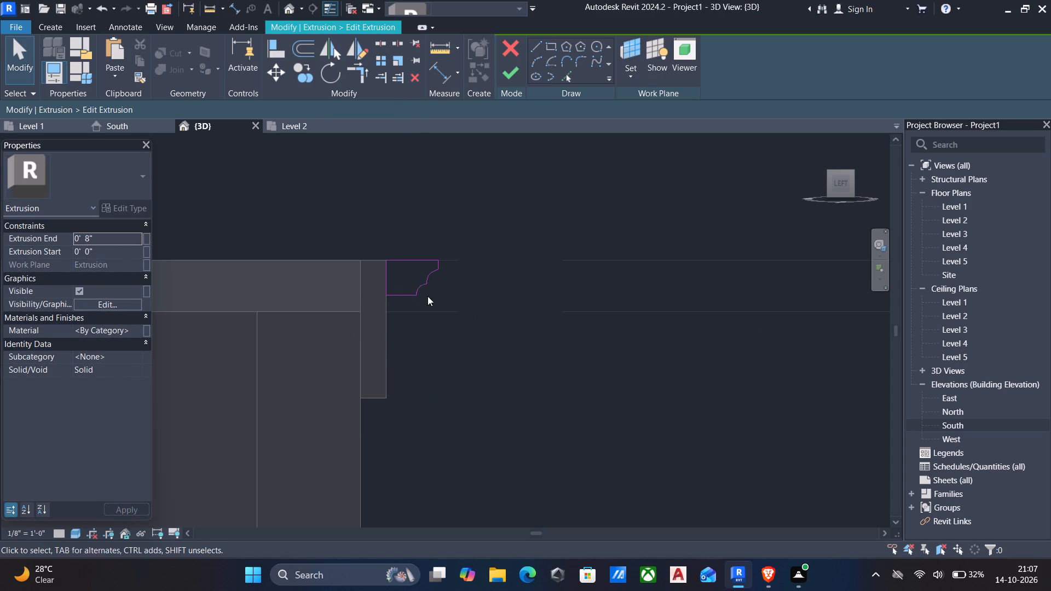
# Delete the cornice profile's sloped lines, fillet arcs and middle and lower vertical lines, keeping the top, first drop, bottom and band-side lines.
pyautogui.moveTo(403, 268); pyautogui.dragTo(430, 297)
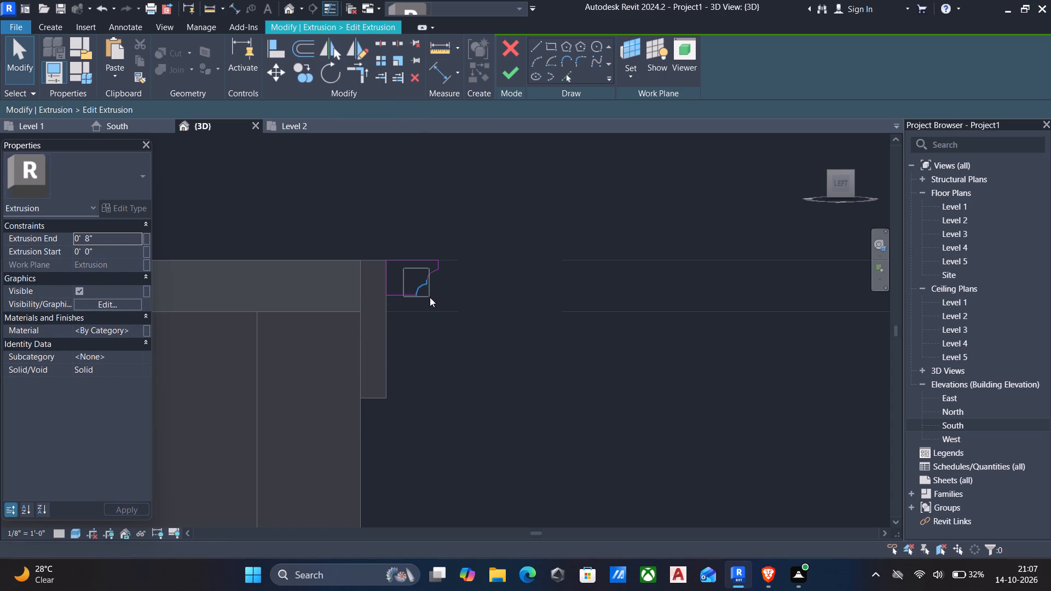
pyautogui.moveTo(430, 297); pyautogui.dragTo(469, 328)
pyautogui.press('Delete')
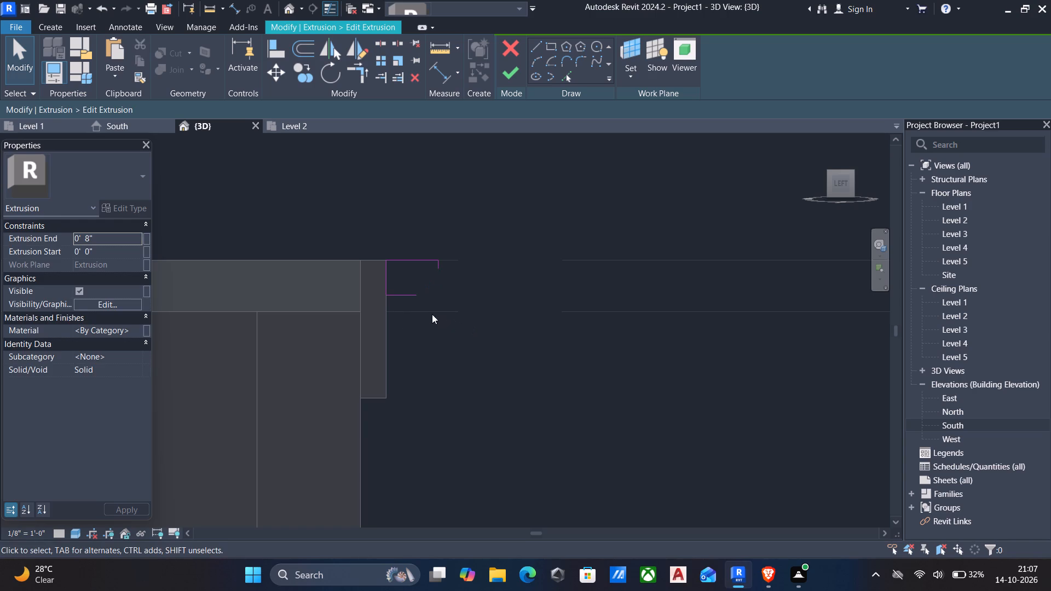
# Move the cornice profile's bottom line down to 8" below the top line.
pyautogui.click(405, 296)
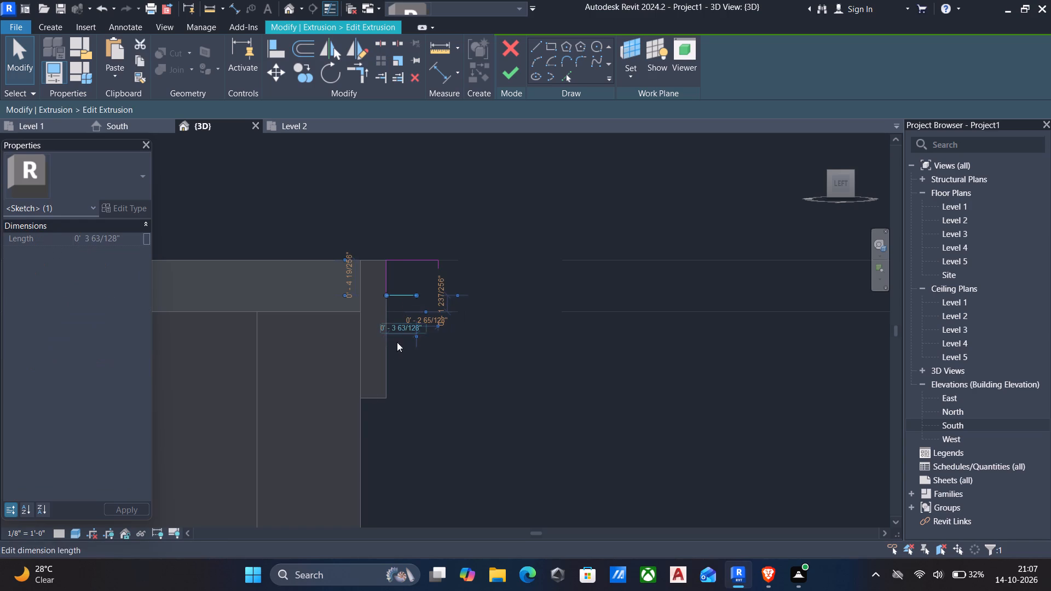
pyautogui.press('Down')
pyautogui.press('Down')
pyautogui.press('Down')
pyautogui.press('Down')
pyautogui.press('Down')
pyautogui.press('Down')
pyautogui.press('Down')
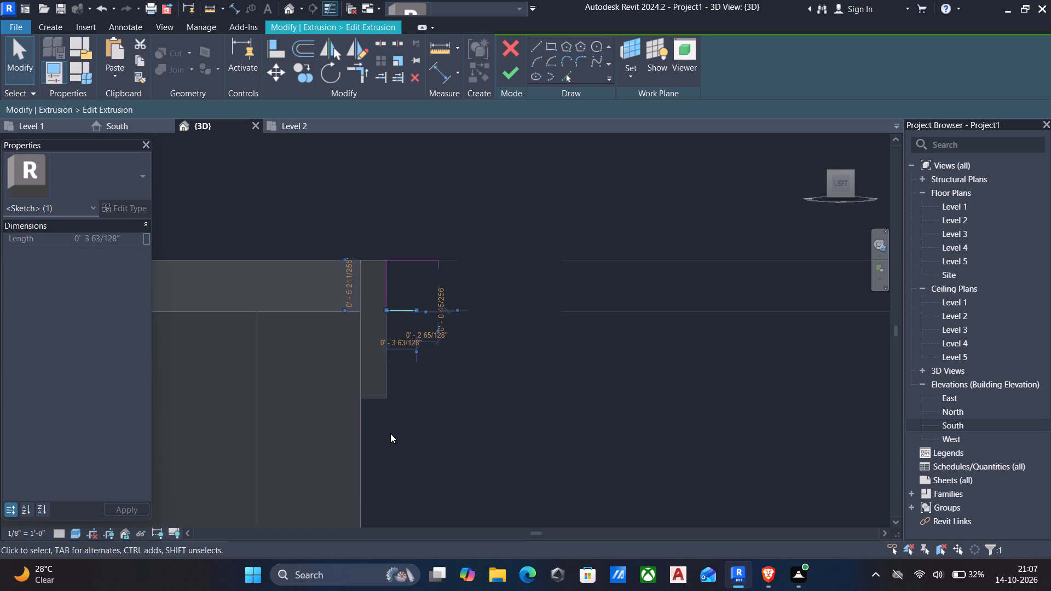
pyautogui.press('Down')
pyautogui.press('Down')
pyautogui.press('Down')
pyautogui.press('Down')
pyautogui.press('Down')
pyautogui.press('Down')
pyautogui.press('Down')
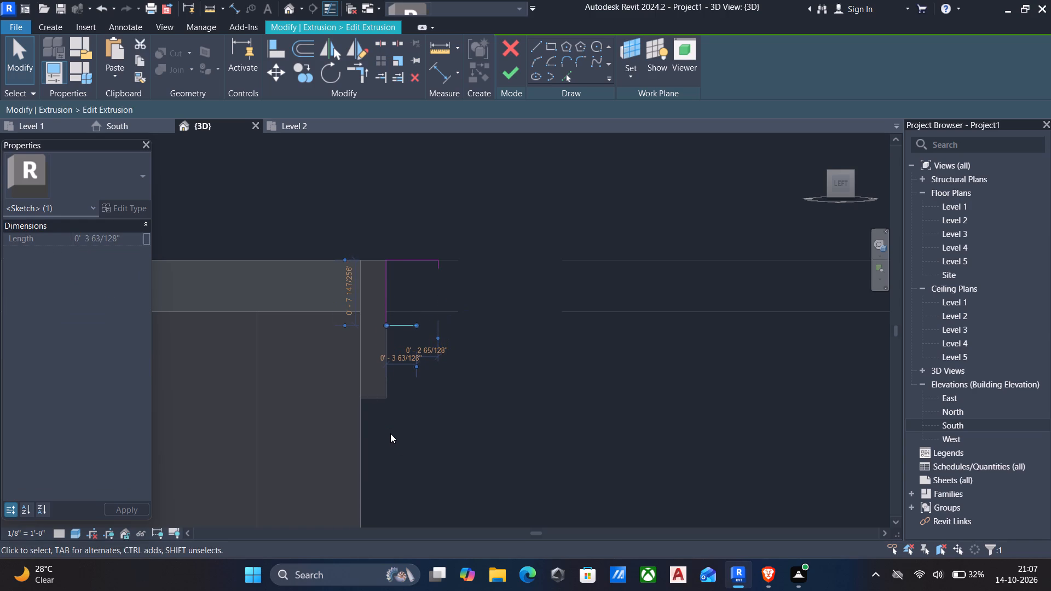
pyautogui.press('Down')
pyautogui.press('Down')
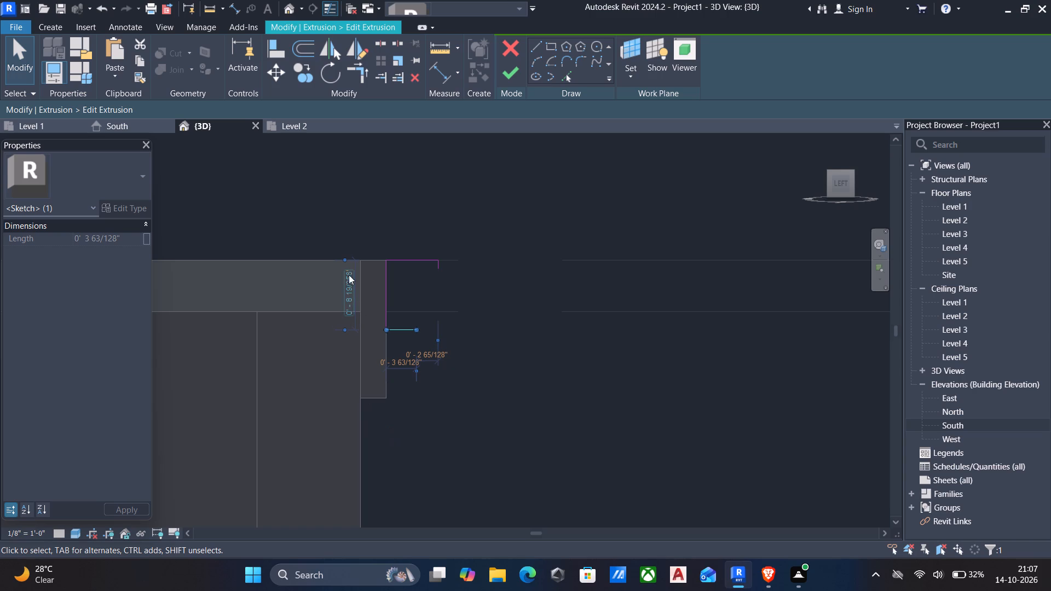
pyautogui.click(344, 281)
pyautogui.write('8"')
pyautogui.press('Return')
# Draw the outer edge from the first drop: 1" down, an inward slope, 2" down, and a steep slope to the bottom line.
pyautogui.click(533, 43)
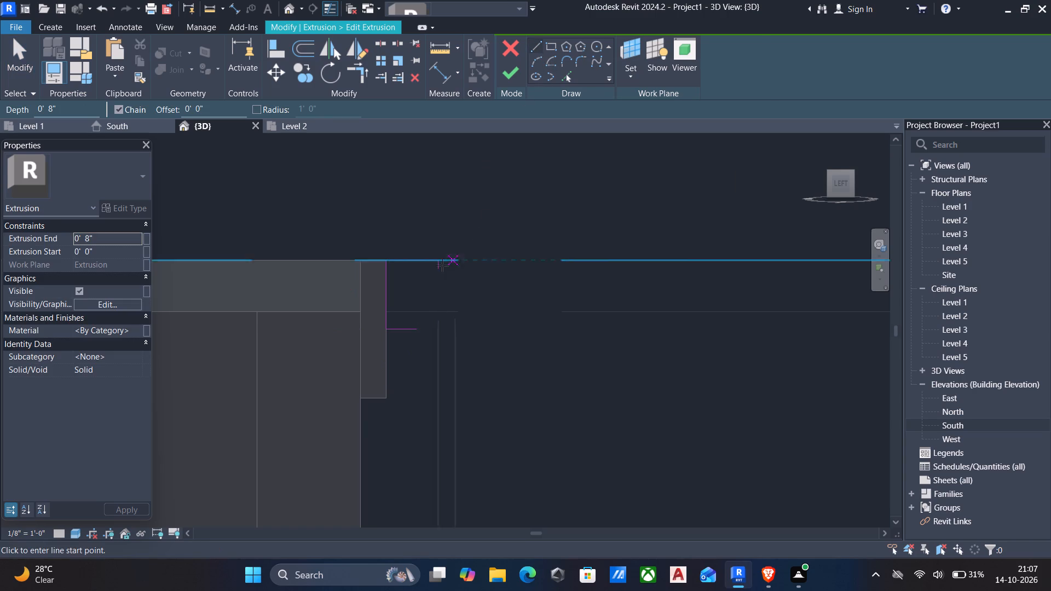
pyautogui.scroll(4, 441, 266)
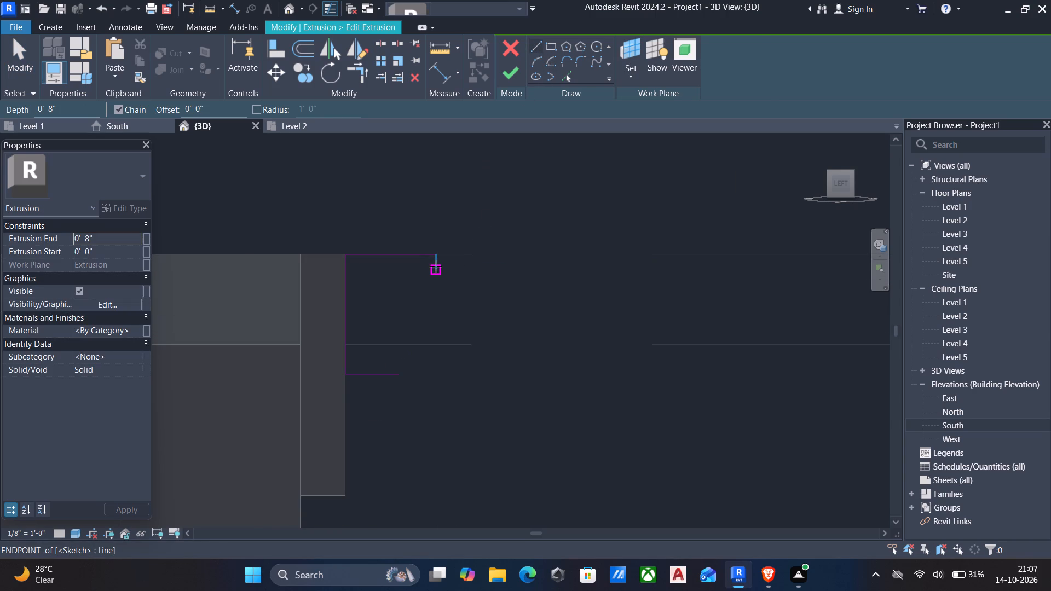
pyautogui.click(434, 268)
pyautogui.press('1')
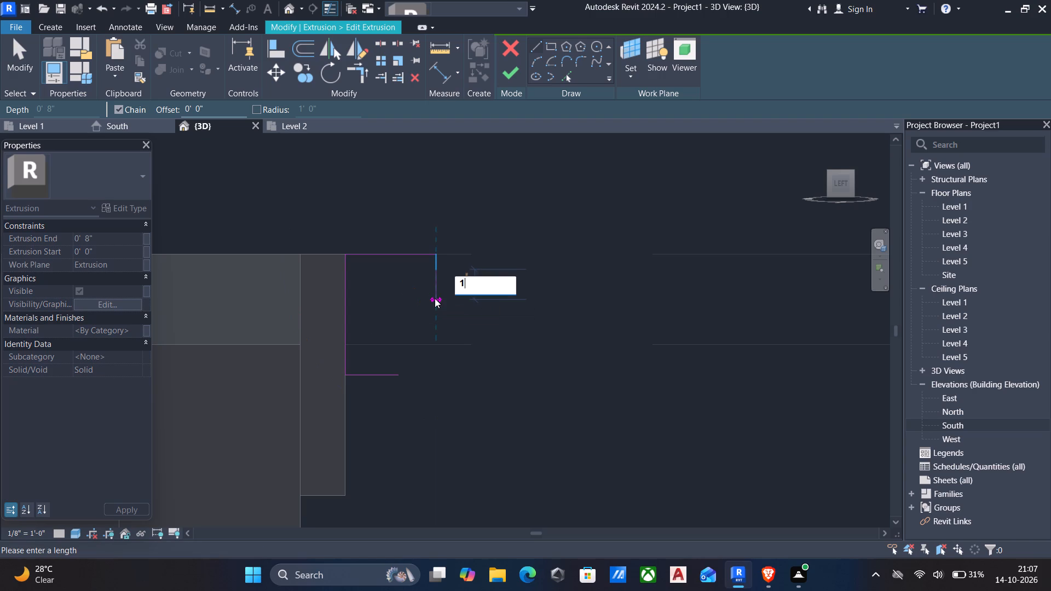
pyautogui.hotkey('shift', '"')
pyautogui.press('Return')
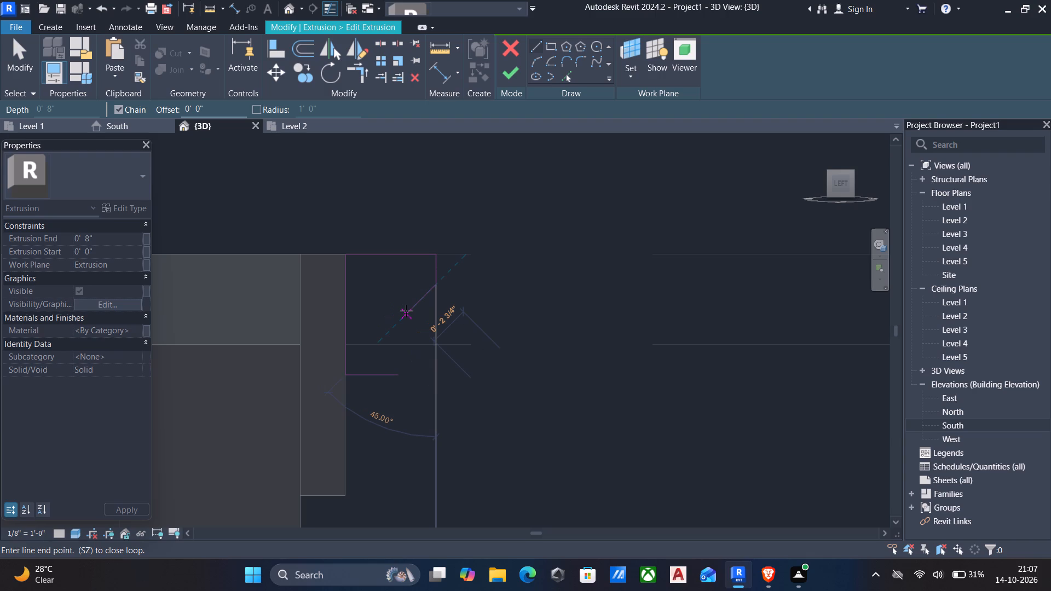
pyautogui.scroll(4, 404, 308)
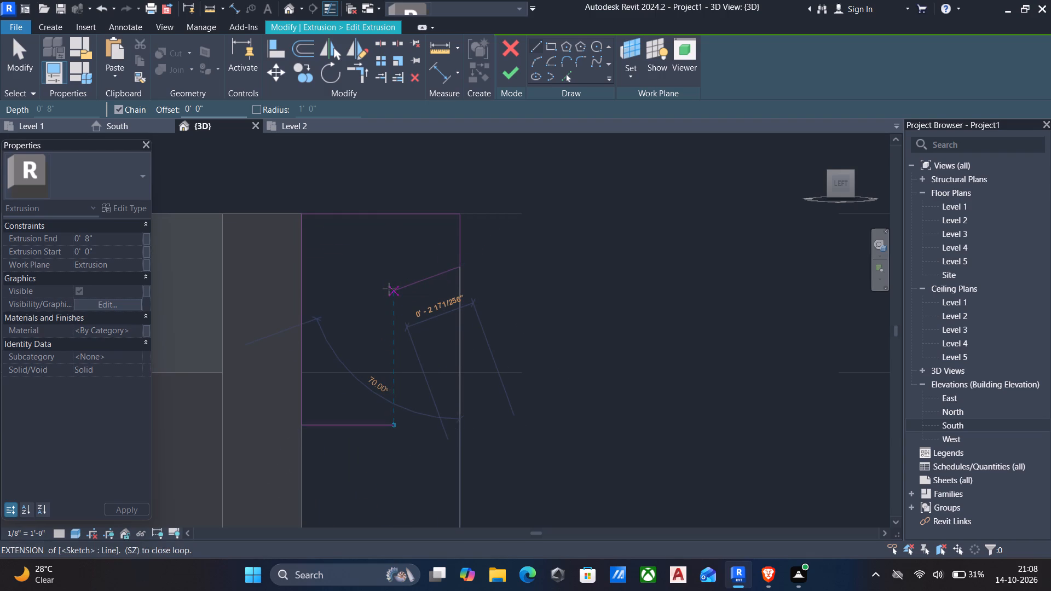
pyautogui.click(385, 293)
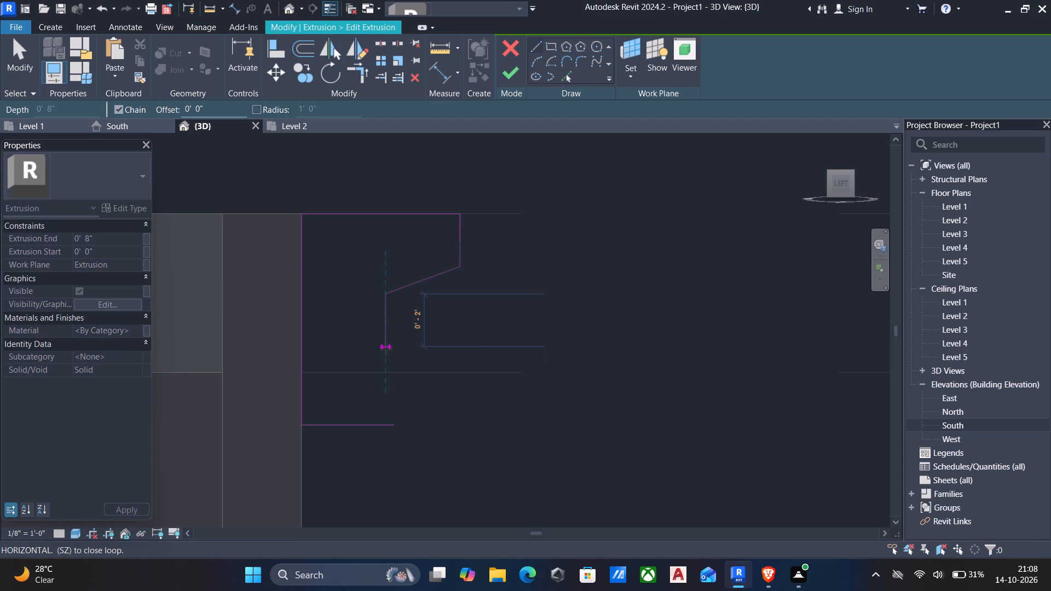
pyautogui.click(386, 349)
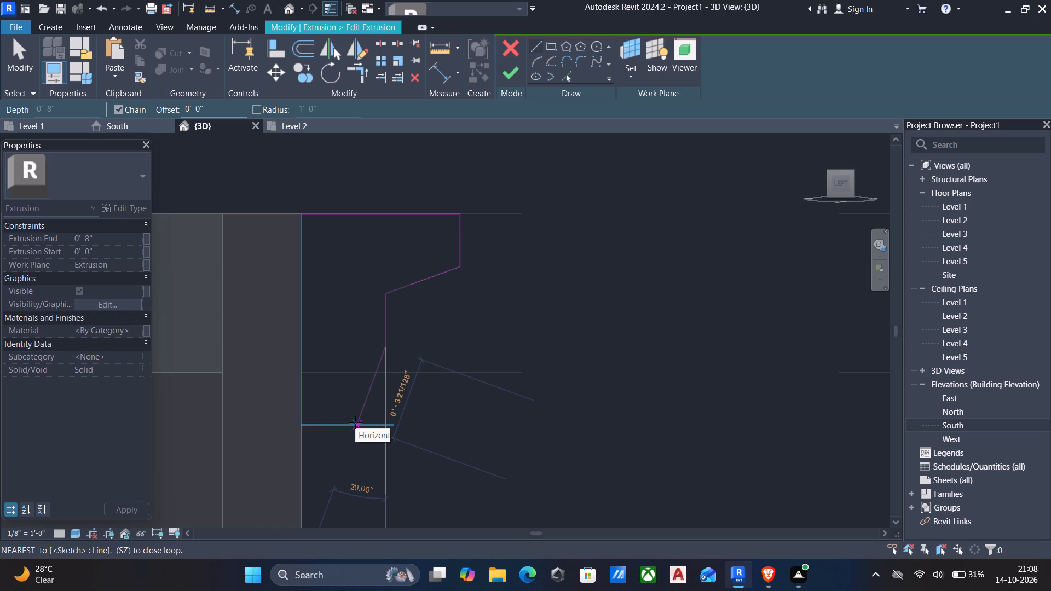
pyautogui.click(354, 426)
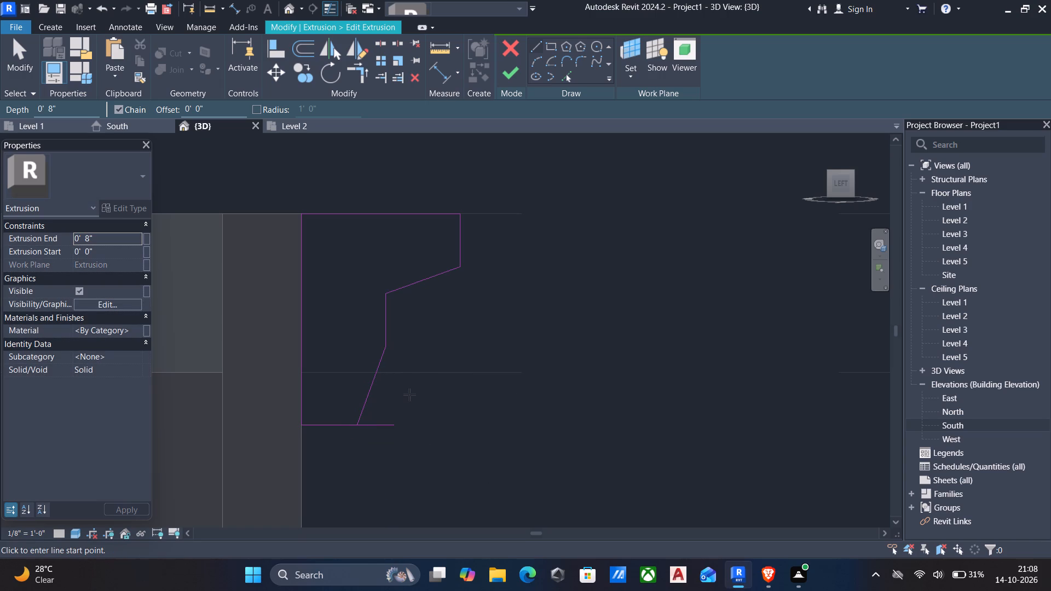
# Trim the profile's bottom line back to its corner with the lower sloped line.
pyautogui.press('Escape')
pyautogui.write('tr')
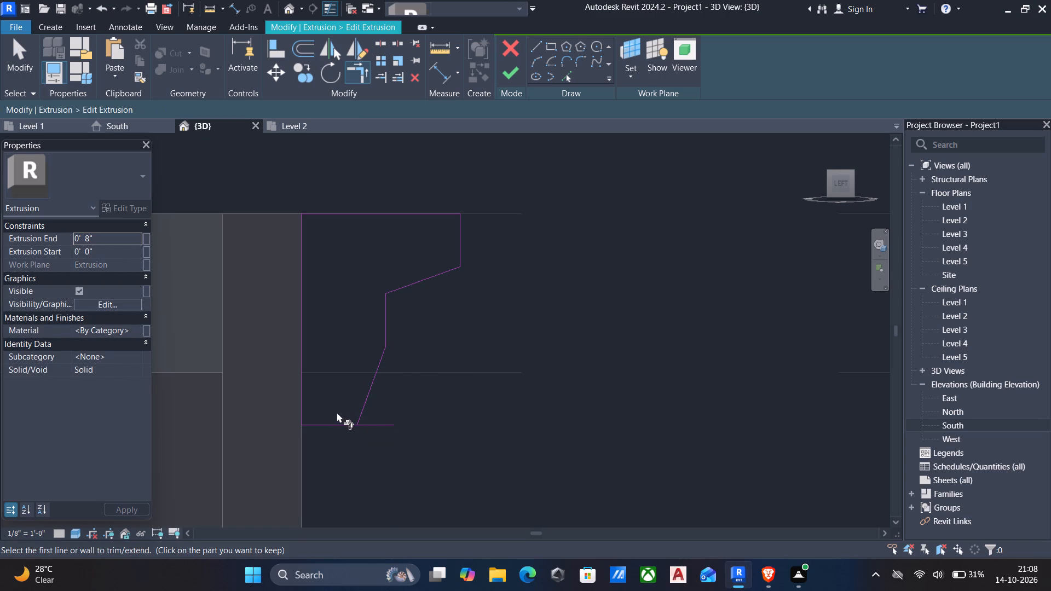
pyautogui.click(332, 422)
pyautogui.click(361, 410)
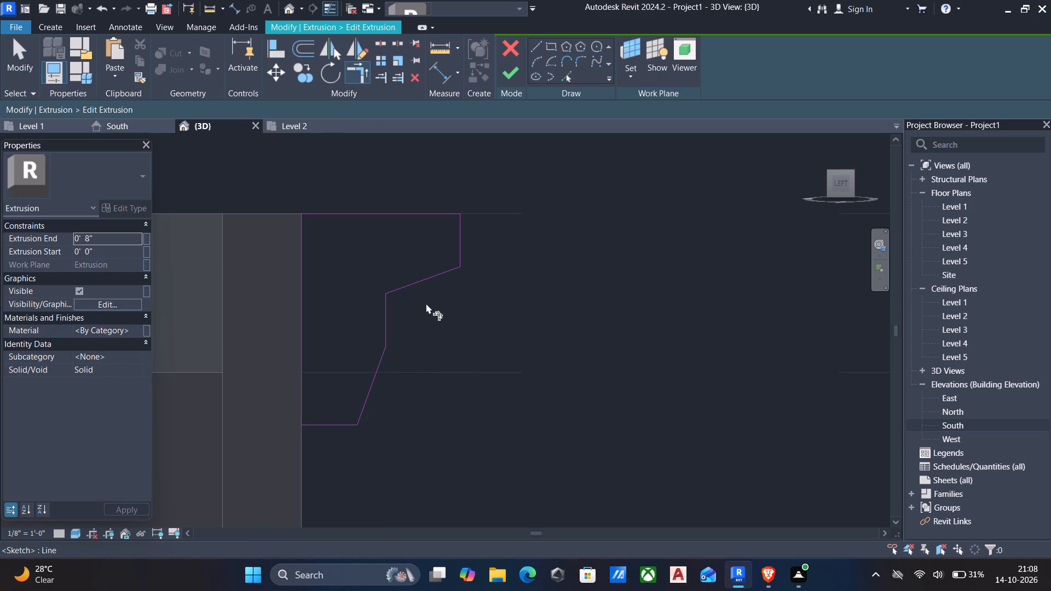
# Round the corner between the upper sloped line and the middle vertical line with a 1" radius fillet arc.
pyautogui.scroll(1, 540, 90)
pyautogui.click(574, 61)
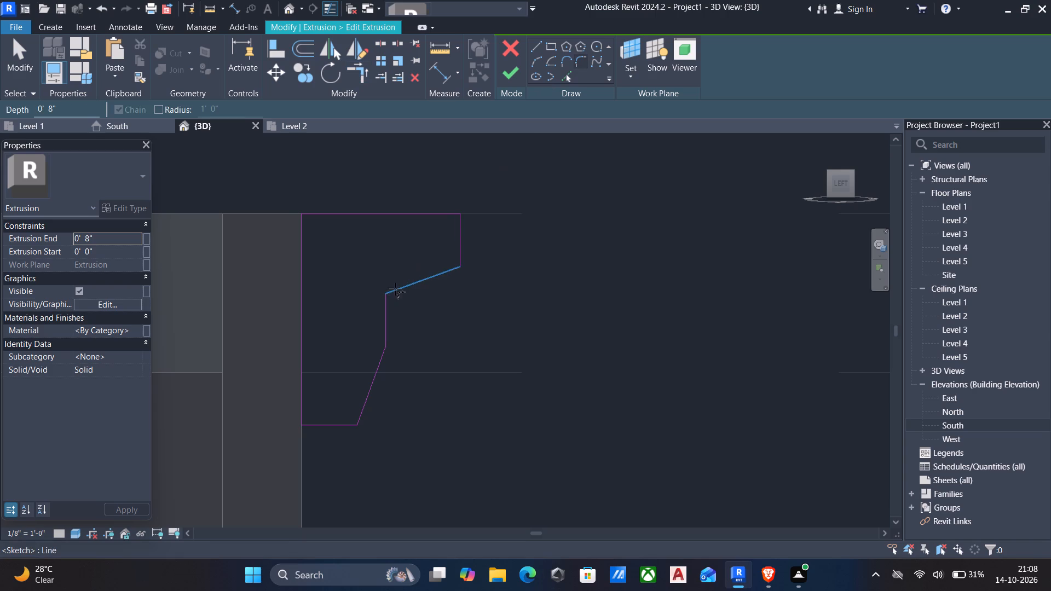
pyautogui.scroll(4, 395, 291)
pyautogui.click(410, 285)
pyautogui.click(382, 320)
pyautogui.scroll(5, 385, 316)
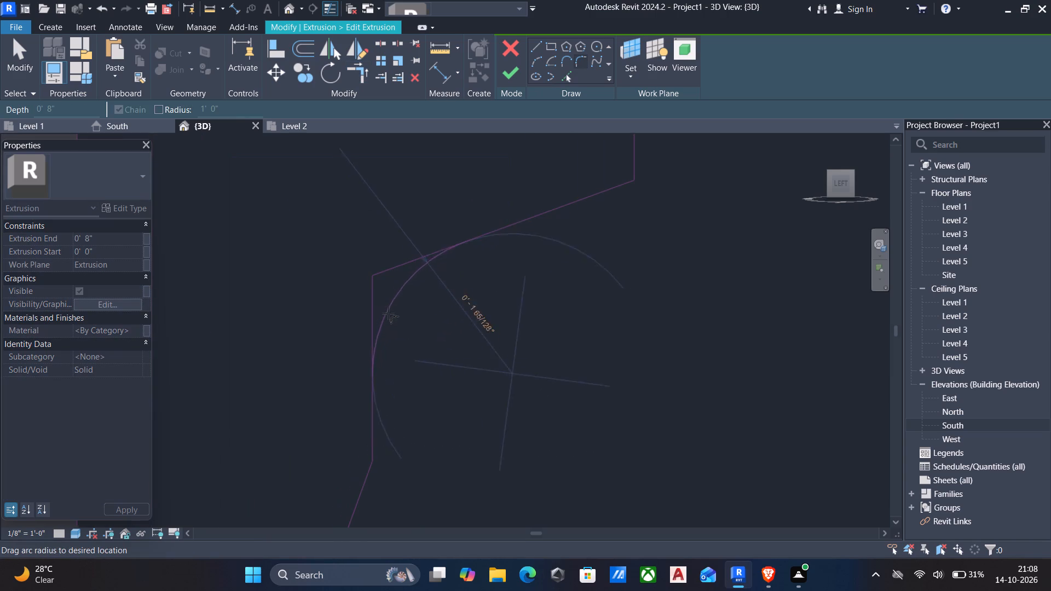
pyautogui.click(406, 303)
pyautogui.press('Escape')
pyautogui.press('Escape')
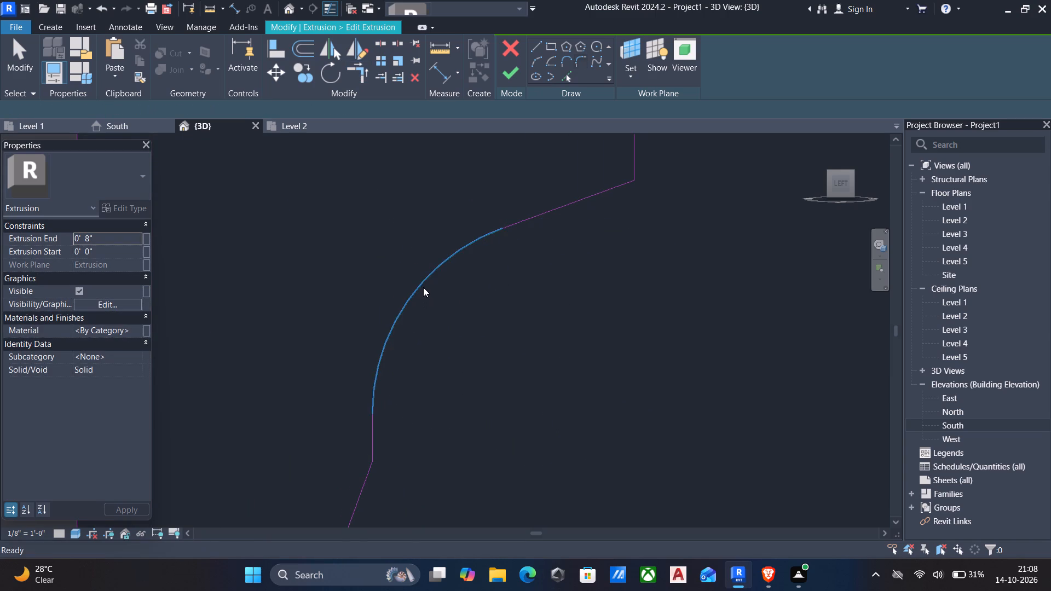
pyautogui.click(423, 287)
pyautogui.click(517, 327)
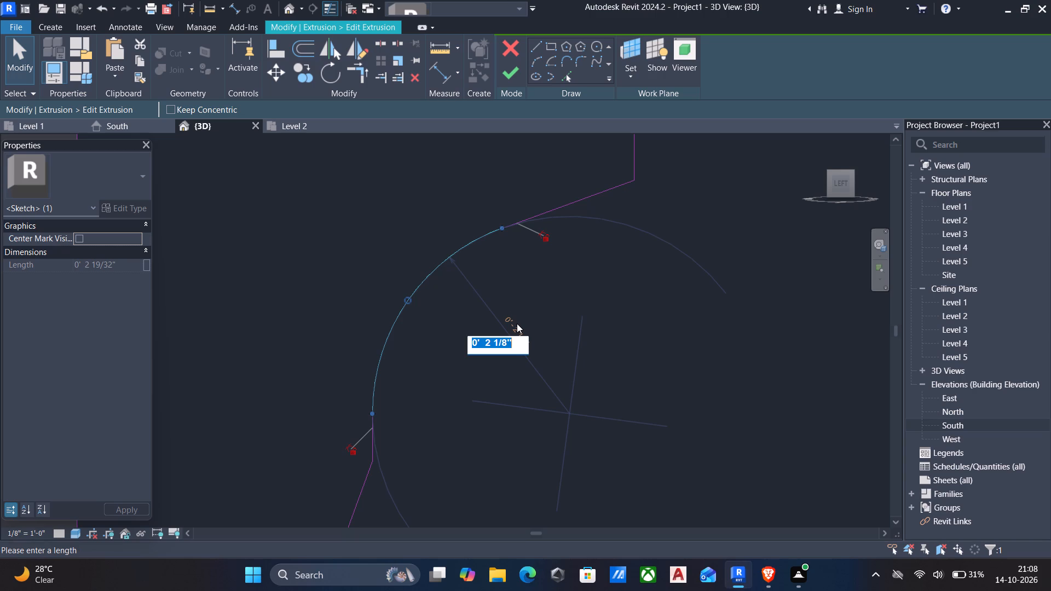
pyautogui.write('1"')
pyautogui.press('Return')
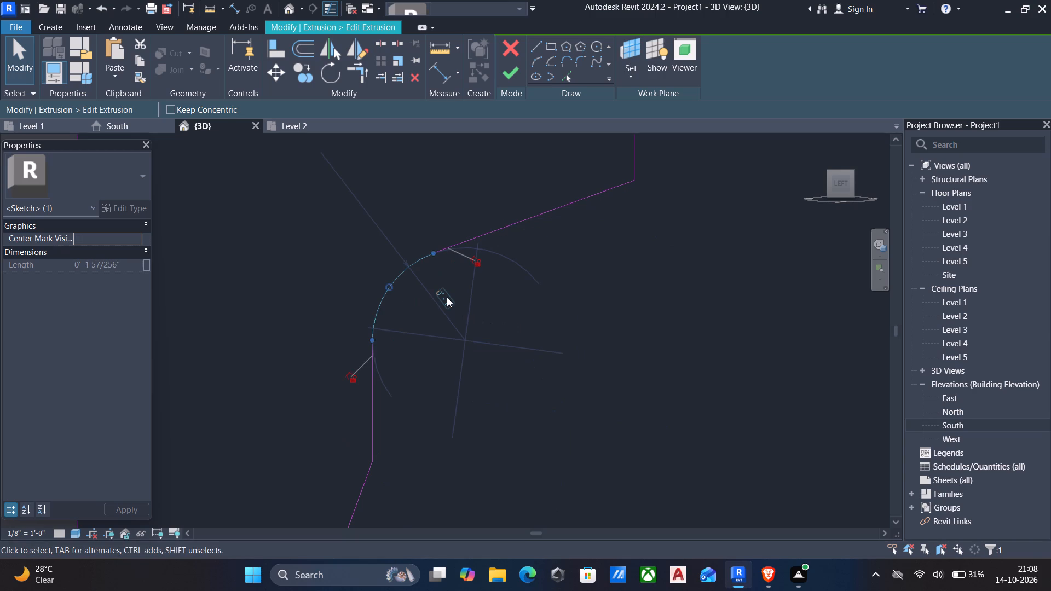
pyautogui.scroll(-5, 403, 375)
pyautogui.press('Escape')
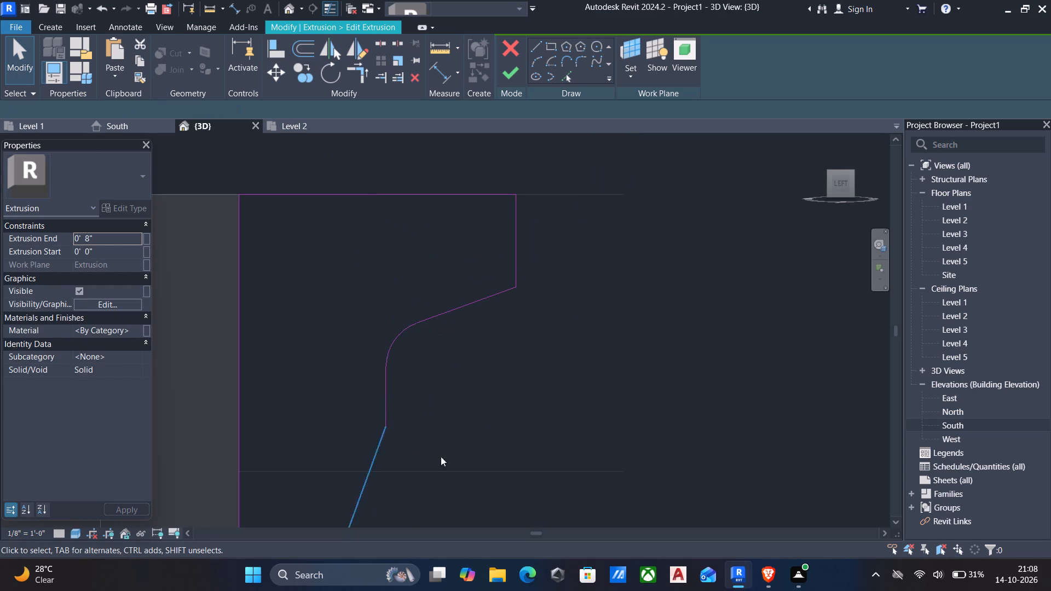
# Finish editing the cornice extrusion's profile sketch.
pyautogui.scroll(-5, 506, 364)
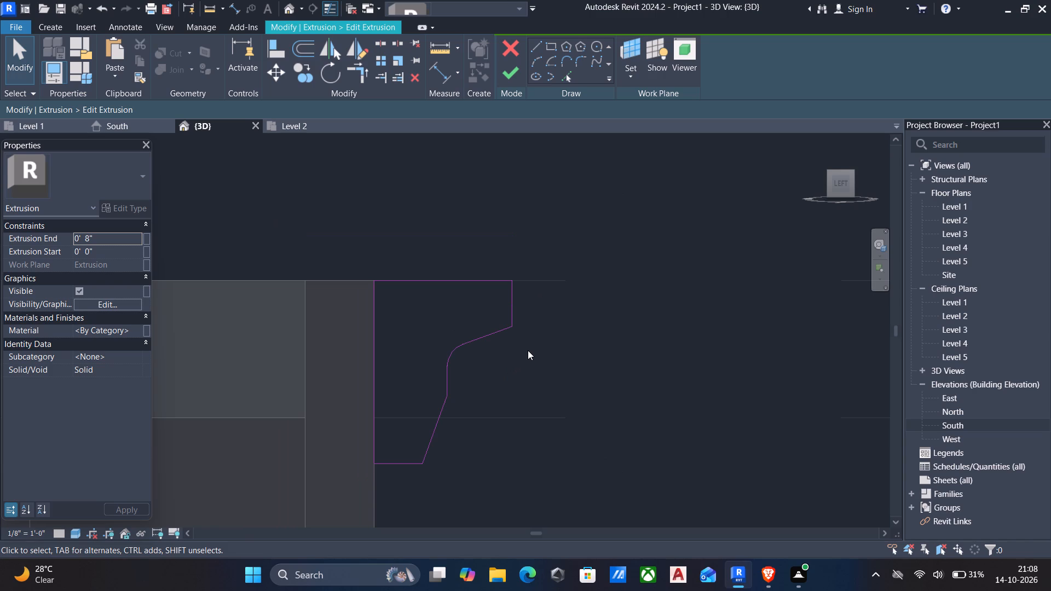
pyautogui.click(513, 71)
# Stretch the cornice extrusion's inner end along the porch's front band, away from the corner.
pyautogui.scroll(-5, 623, 383)
pyautogui.keyDown('shift'); pyautogui.moveTo(645, 367); pyautogui.dragTo(557, 405, button='middle'); pyautogui.keyUp('shift')
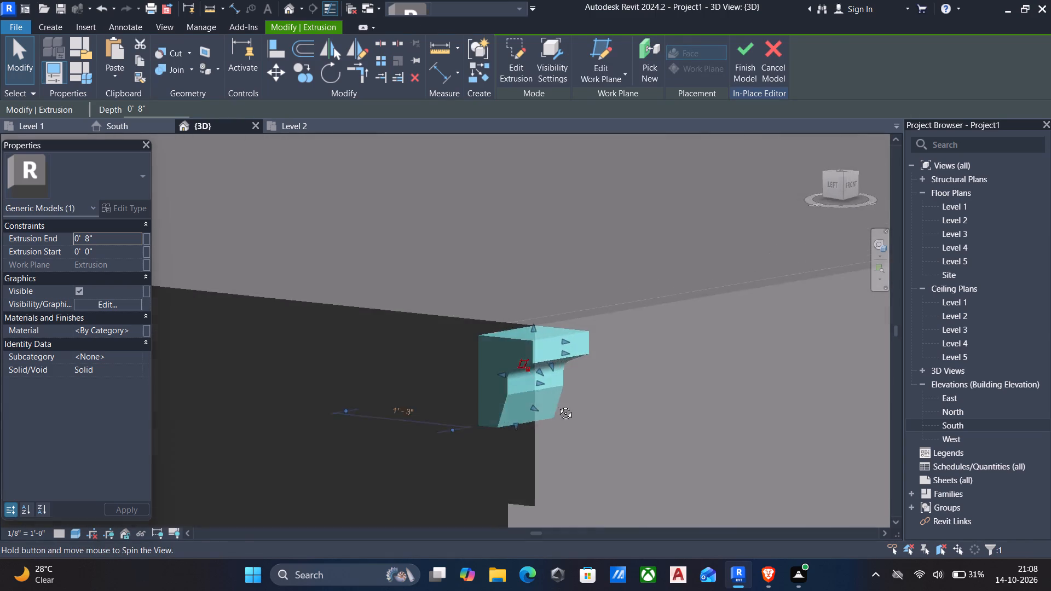
pyautogui.keyDown('shift'); pyautogui.moveTo(557, 405); pyautogui.dragTo(598, 411, button='middle'); pyautogui.keyUp('shift')
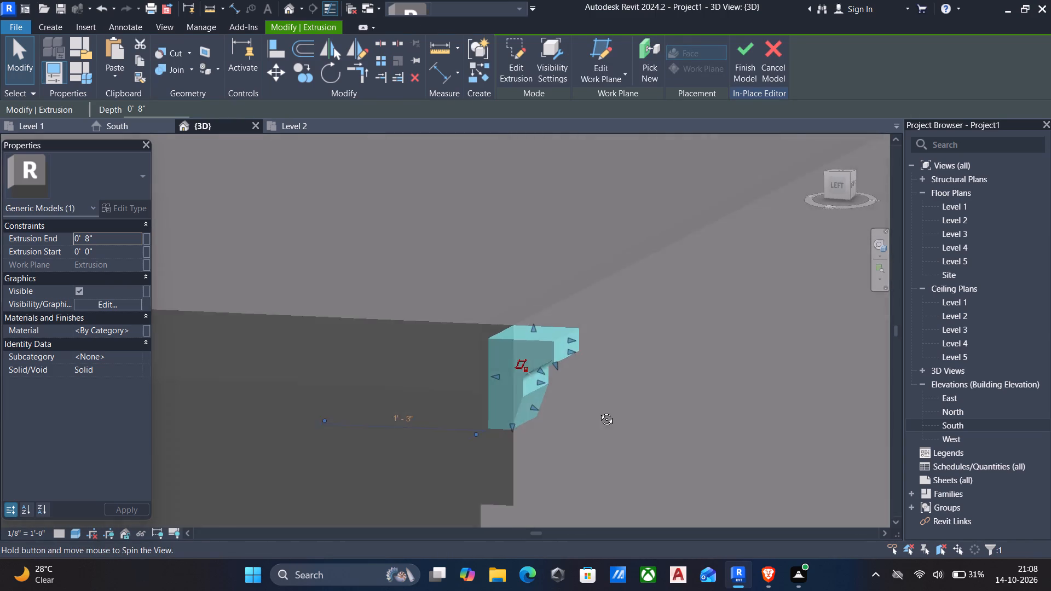
pyautogui.keyDown('shift'); pyautogui.moveTo(598, 411); pyautogui.dragTo(529, 417, button='middle'); pyautogui.keyUp('shift')
pyautogui.scroll(-4, 534, 415)
pyautogui.press('Escape')
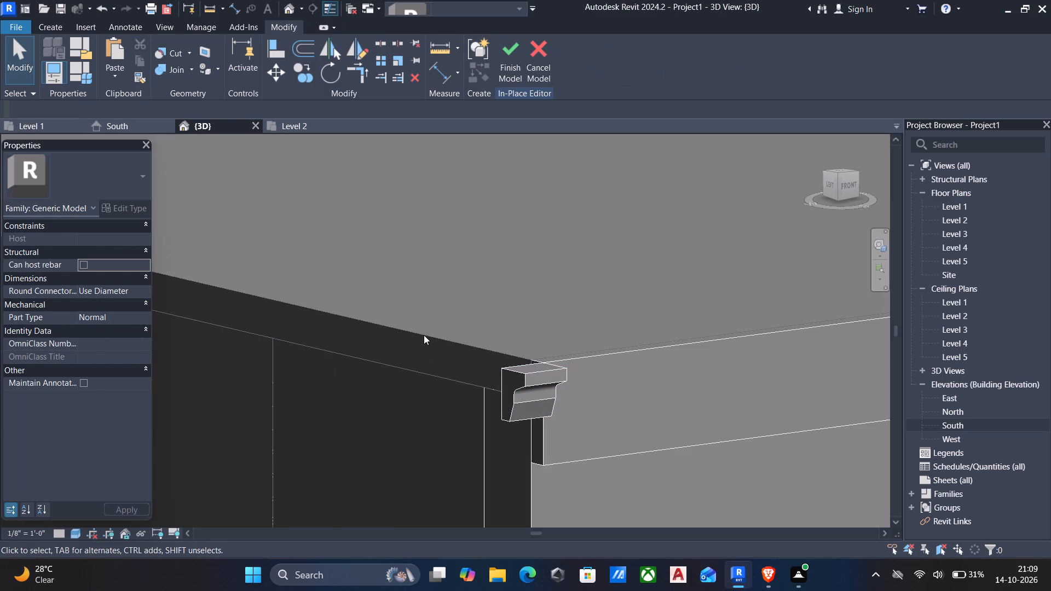
pyautogui.click(516, 376)
pyautogui.moveTo(560, 390); pyautogui.dragTo(663, 385)
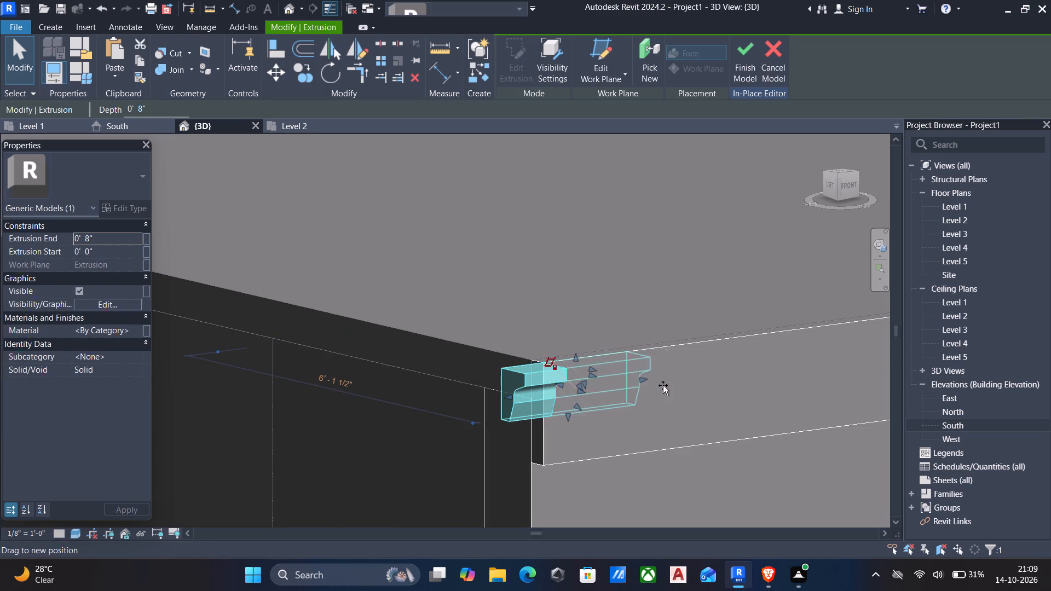
pyautogui.moveTo(663, 385); pyautogui.dragTo(715, 385)
# Align the cornice's corner end face with the side face of the roof slab.
pyautogui.press('Escape')
pyautogui.write('al')
pyautogui.click(476, 349)
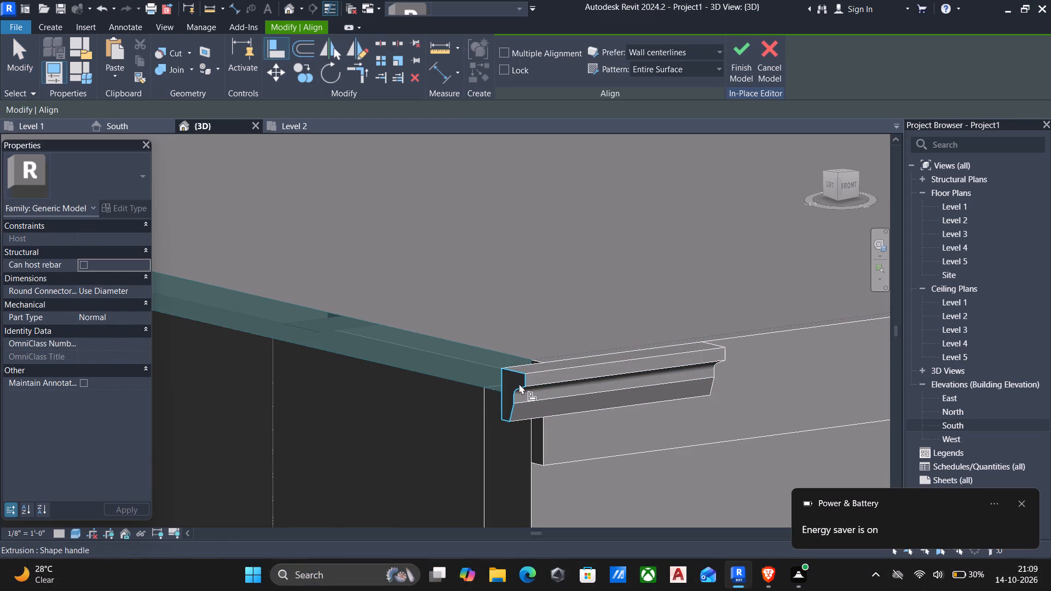
pyautogui.click(518, 383)
pyautogui.scroll(-5, 571, 416)
pyautogui.press('Escape')
# Examine the cornice at the porch corner from the front and the side.
pyautogui.scroll(-5, 599, 438)
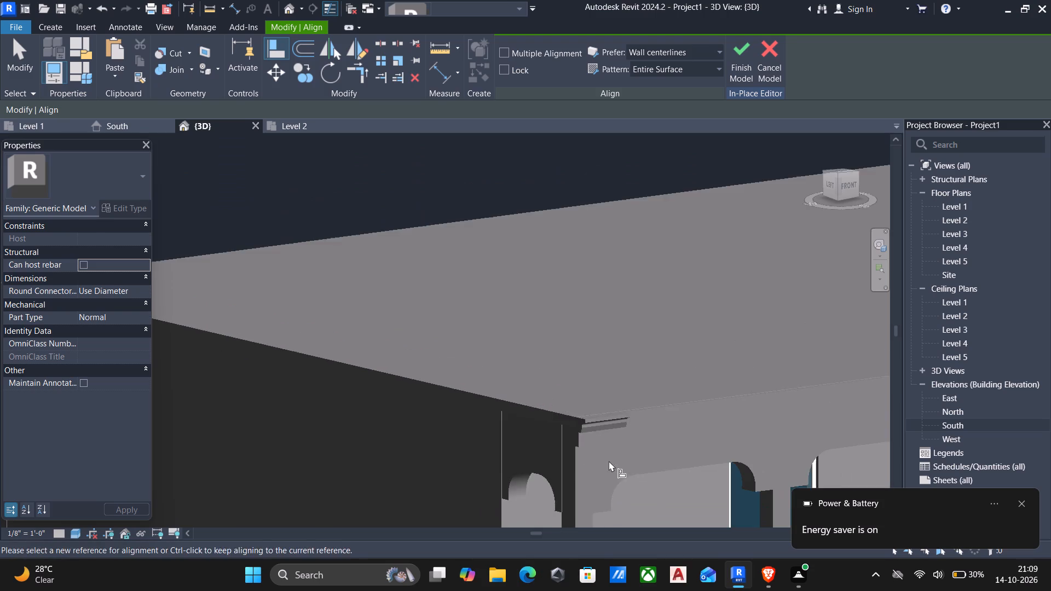
pyautogui.keyDown('shift'); pyautogui.moveTo(609, 463); pyautogui.dragTo(404, 444, button='middle'); pyautogui.keyUp('shift')
pyautogui.scroll(-4, 400, 447)
pyautogui.moveTo(515, 437); pyautogui.dragTo(600, 448, button='middle')
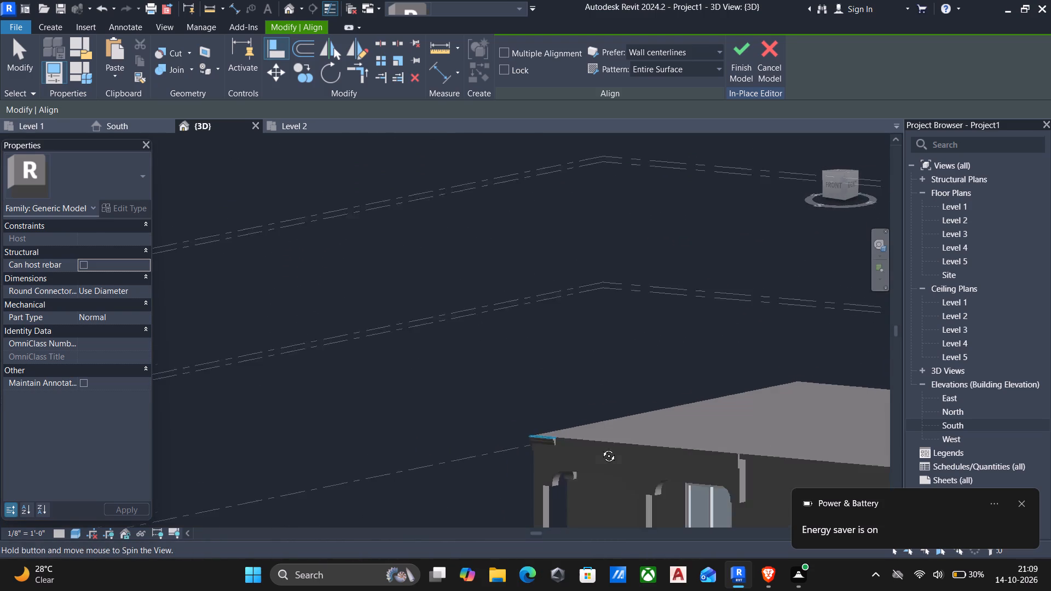
pyautogui.moveTo(600, 448); pyautogui.dragTo(854, 433, button='middle')
pyautogui.scroll(3, 523, 480)
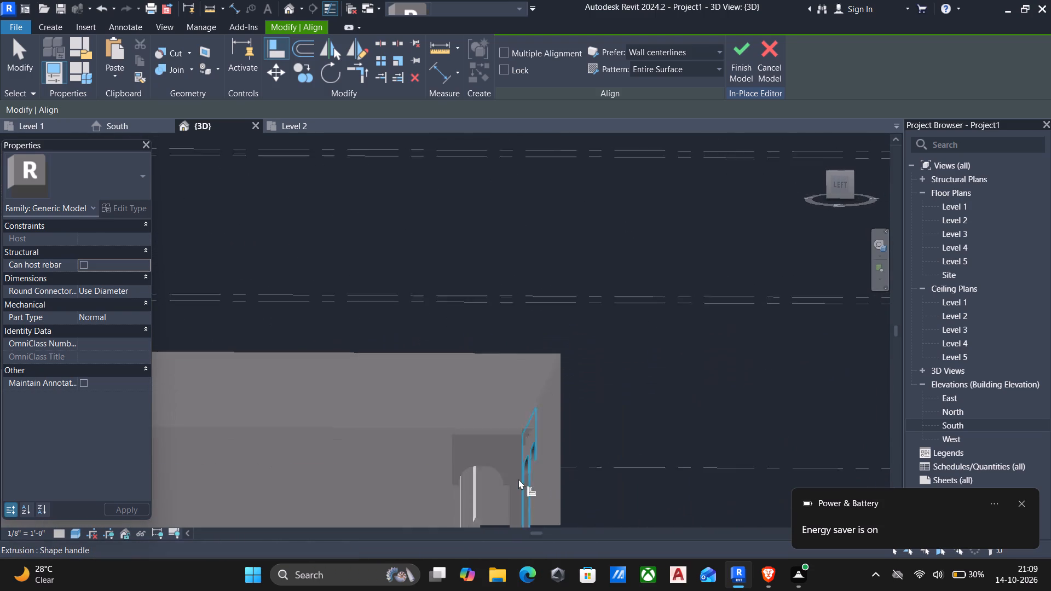
pyautogui.scroll(9, 518, 479)
pyautogui.scroll(-1, 584, 376)
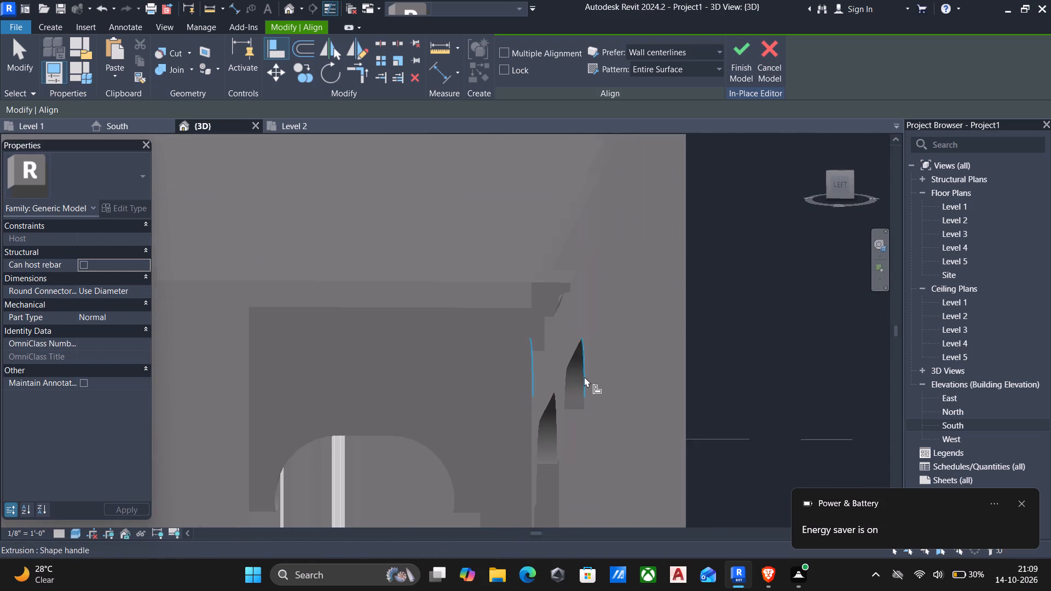
pyautogui.keyDown('shift'); pyautogui.moveTo(585, 376); pyautogui.dragTo(534, 369, button='middle'); pyautogui.keyUp('shift')
pyautogui.scroll(-13, 534, 369)
# Align the cornice's inner end face with the inner end face of the porch's front band.
pyautogui.keyDown('shift'); pyautogui.moveTo(539, 355); pyautogui.dragTo(478, 384, button='middle'); pyautogui.keyUp('shift')
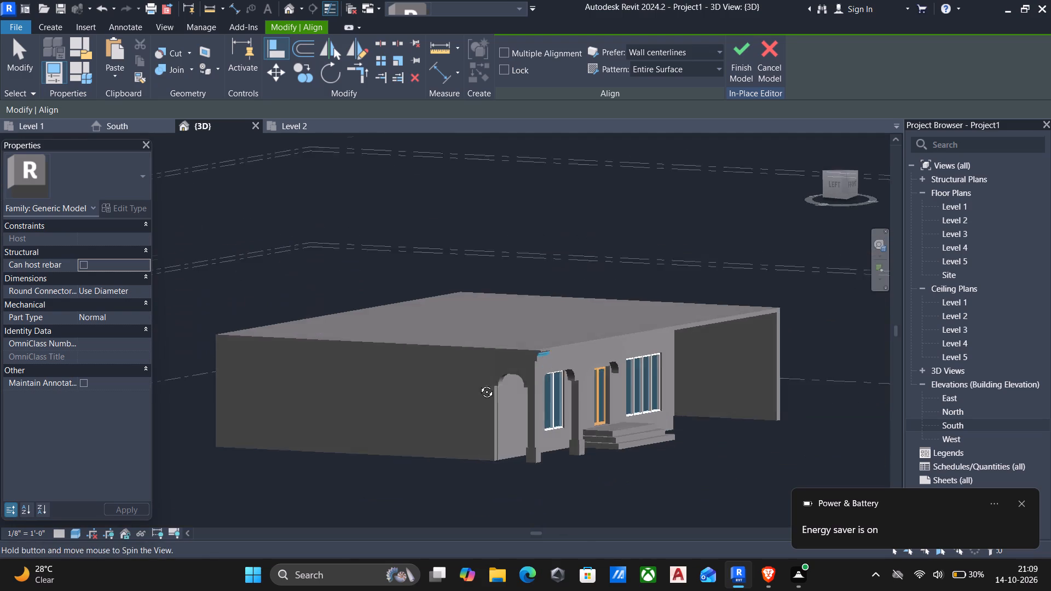
pyautogui.keyDown('shift'); pyautogui.moveTo(478, 384); pyautogui.dragTo(390, 401, button='middle'); pyautogui.keyUp('shift')
pyautogui.moveTo(700, 398); pyautogui.dragTo(693, 403, button='middle')
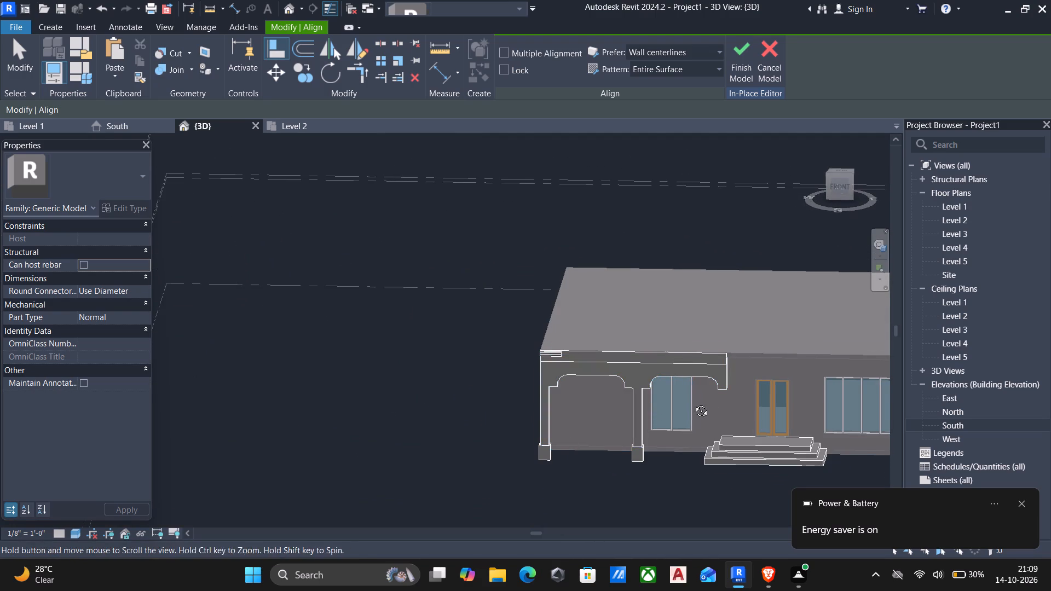
pyautogui.moveTo(693, 403); pyautogui.dragTo(646, 405, button='middle')
pyautogui.scroll(15, 710, 380)
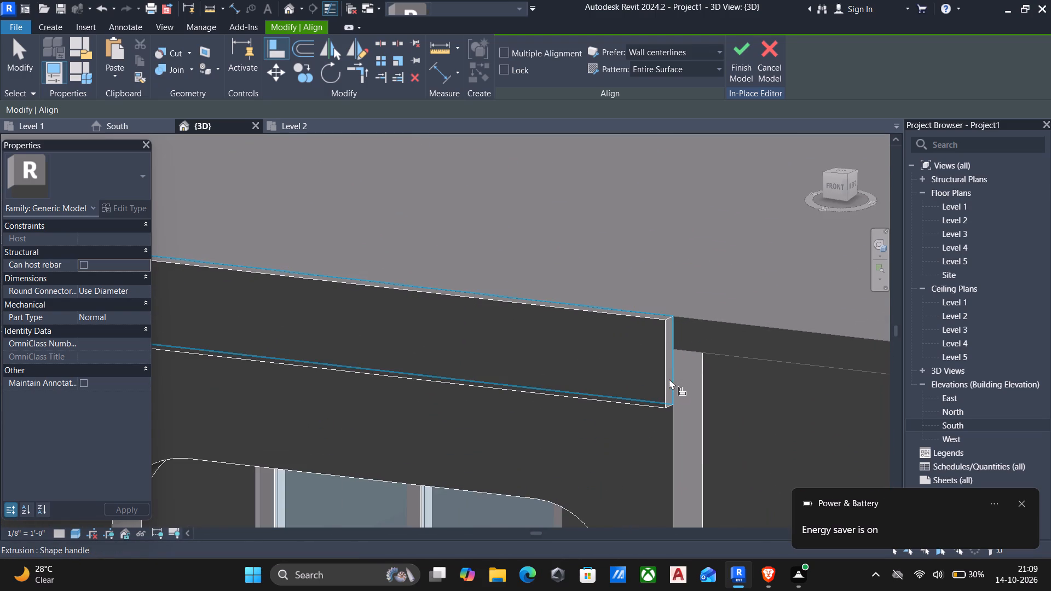
pyautogui.click(669, 379)
pyautogui.scroll(-6, 576, 412)
pyautogui.moveTo(262, 347); pyautogui.dragTo(409, 360, button='middle')
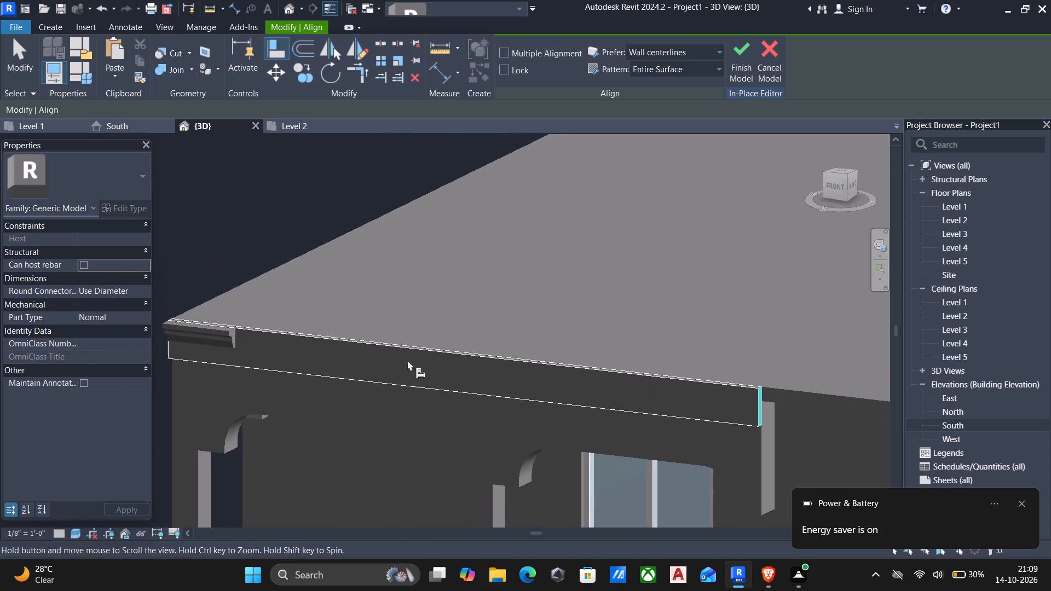
pyautogui.click(236, 337)
pyautogui.scroll(-6, 269, 373)
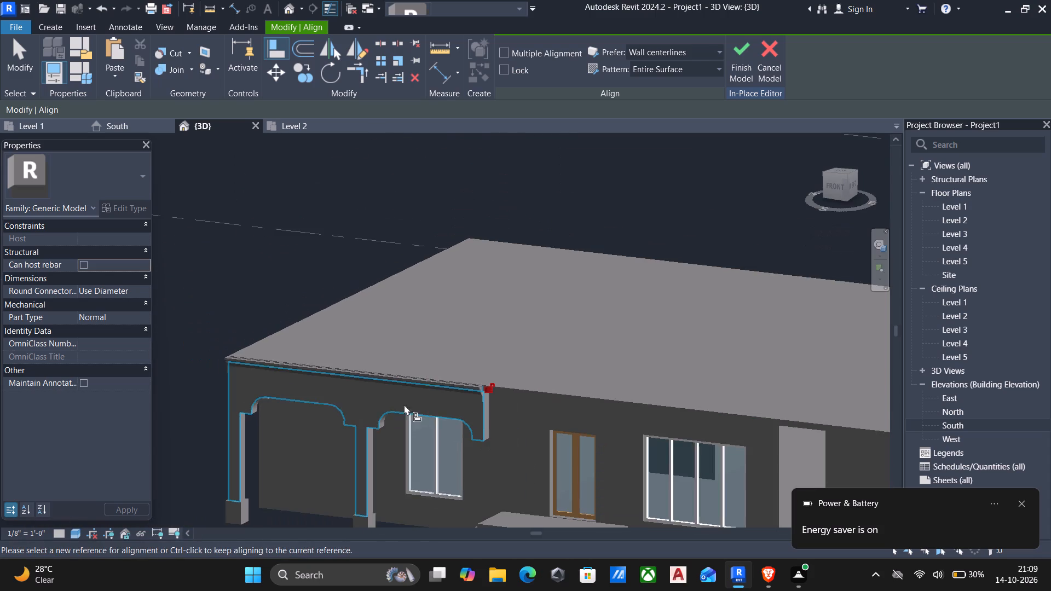
pyautogui.press('Escape')
# Examine the full-length cornice and the porch corner from the front, the left side and below.
pyautogui.scroll(-4, 436, 410)
pyautogui.keyDown('shift'); pyautogui.moveTo(437, 409); pyautogui.dragTo(581, 383, button='middle'); pyautogui.keyUp('shift')
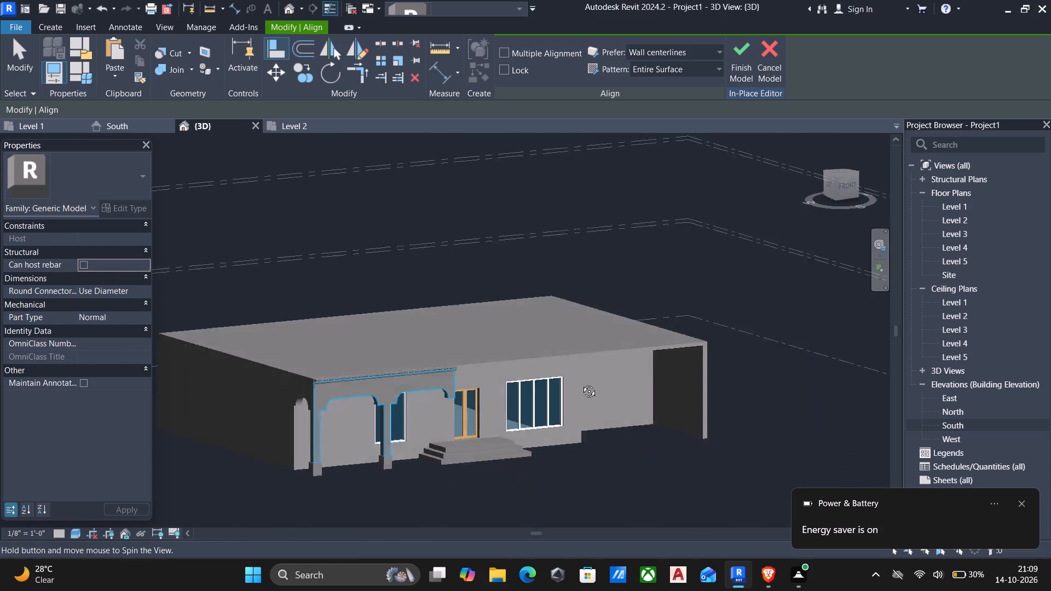
pyautogui.keyDown('shift'); pyautogui.moveTo(581, 383); pyautogui.dragTo(618, 369, button='middle'); pyautogui.keyUp('shift')
pyautogui.scroll(5, 356, 385)
pyautogui.moveTo(299, 404); pyautogui.dragTo(310, 404, button='middle')
pyautogui.moveTo(326, 403); pyautogui.dragTo(588, 401, button='middle')
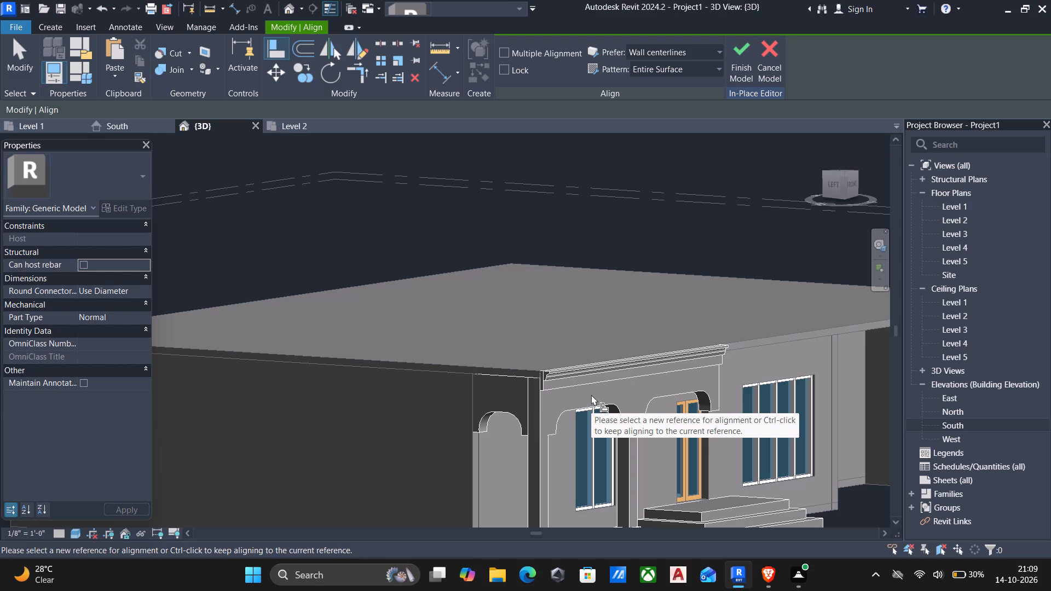
pyautogui.press('Escape')
pyautogui.scroll(-2, 680, 393)
pyautogui.keyDown('shift'); pyautogui.moveTo(668, 380); pyautogui.dragTo(741, 369, button='middle'); pyautogui.keyUp('shift')
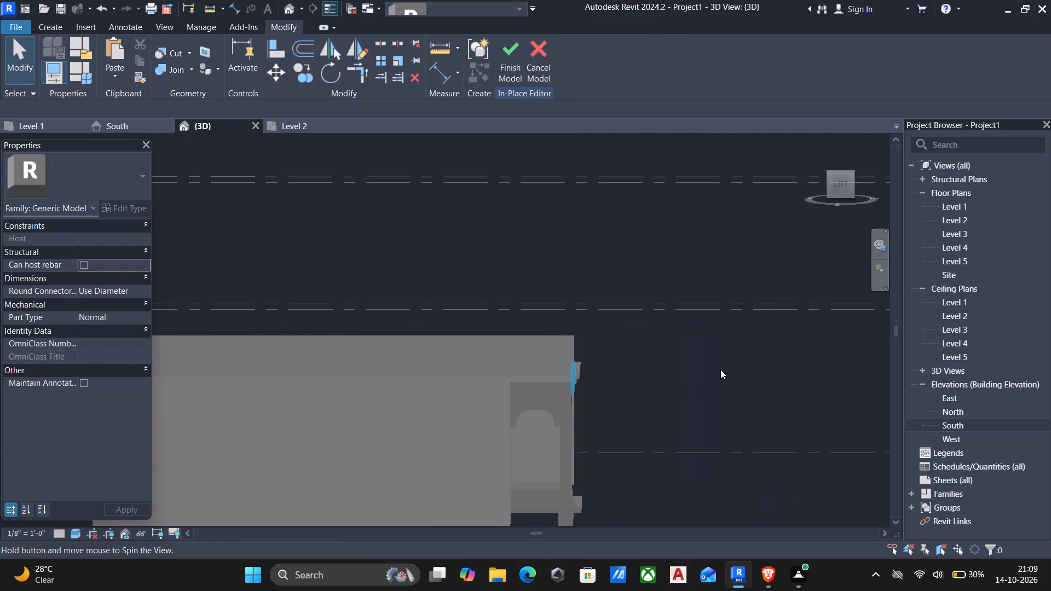
pyautogui.scroll(10, 535, 392)
pyautogui.keyDown('shift'); pyautogui.moveTo(605, 407); pyautogui.dragTo(607, 363, button='middle'); pyautogui.keyUp('shift')
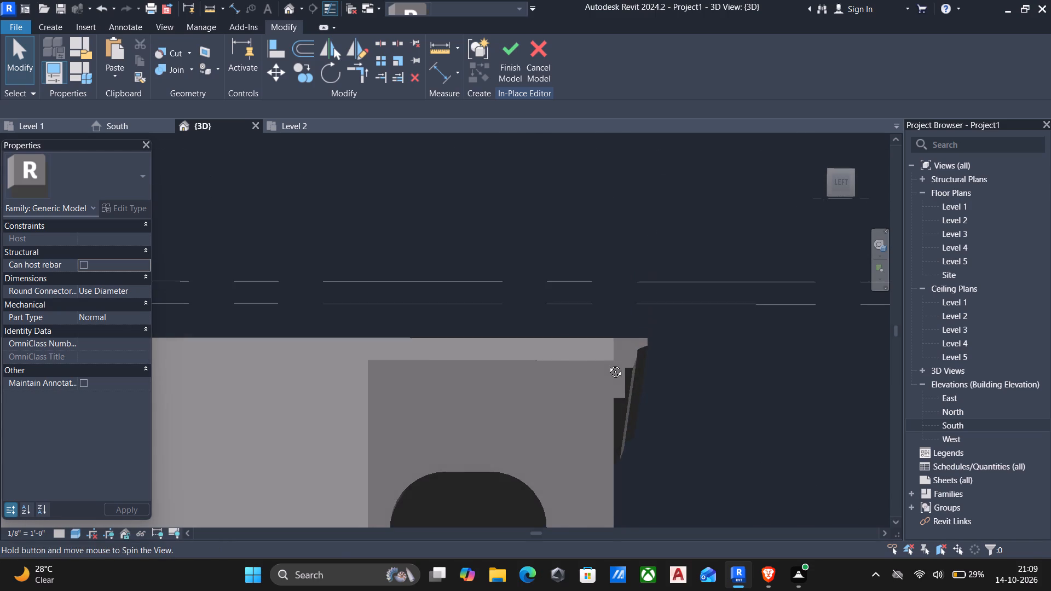
pyautogui.keyDown('shift'); pyautogui.moveTo(607, 363); pyautogui.dragTo(607, 362, button='middle'); pyautogui.keyUp('shift')
pyautogui.moveTo(575, 403); pyautogui.dragTo(631, 328, button='middle')
pyautogui.keyDown('shift'); pyautogui.moveTo(635, 320); pyautogui.dragTo(623, 362, button='middle'); pyautogui.keyUp('shift')
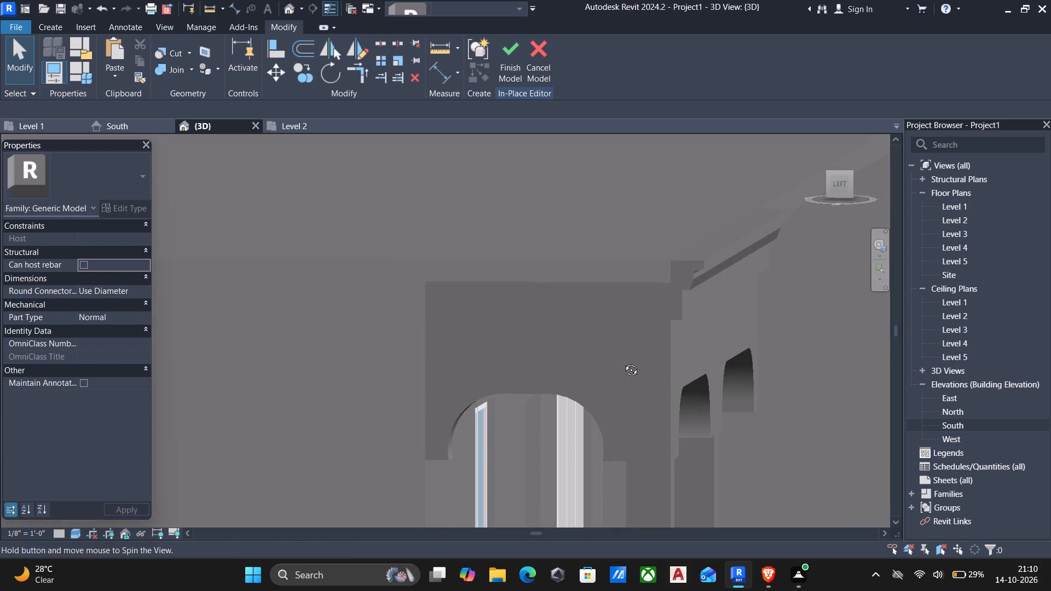
pyautogui.keyDown('shift'); pyautogui.moveTo(623, 362); pyautogui.dragTo(617, 335, button='middle'); pyautogui.keyUp('shift')
pyautogui.scroll(-1, 614, 334)
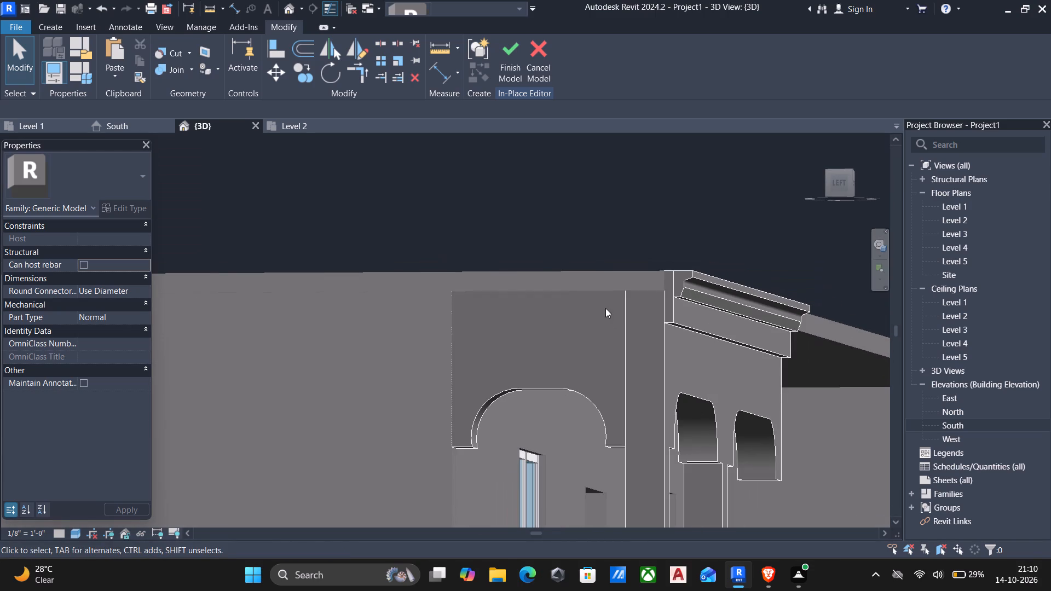
# Start an extrusion on the front band's corner end plane and sketch a rectangle from the band's lower corner to the roof's rear top corner.
pyautogui.click(673, 317)
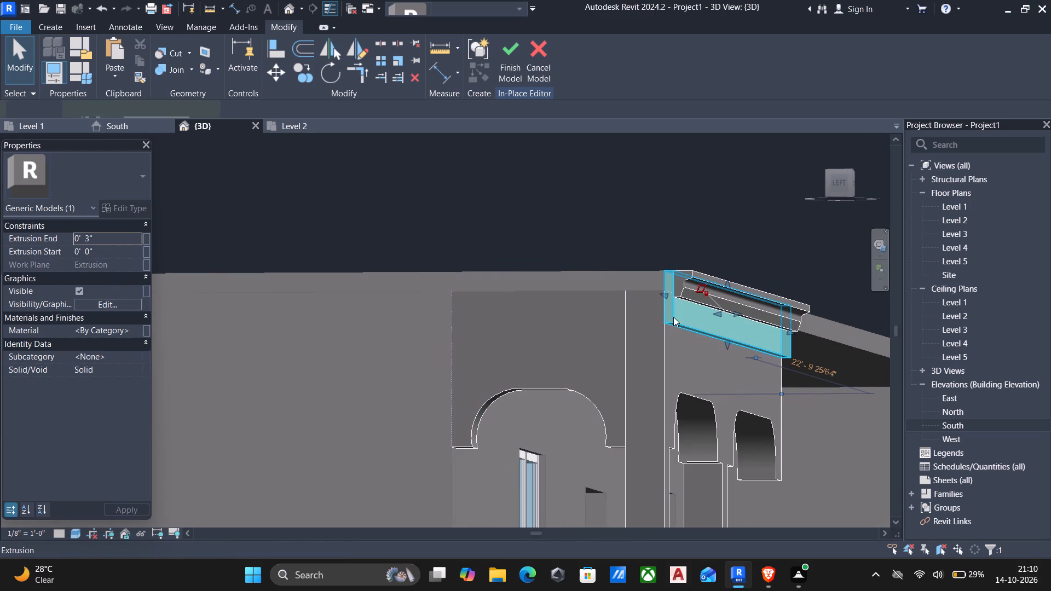
pyautogui.click(47, 22)
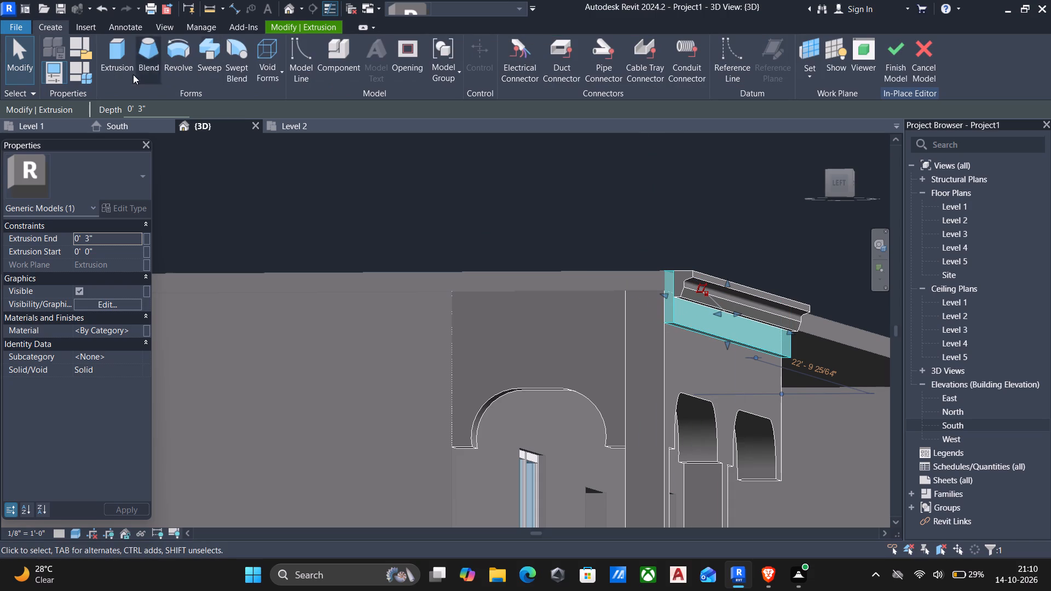
pyautogui.click(113, 50)
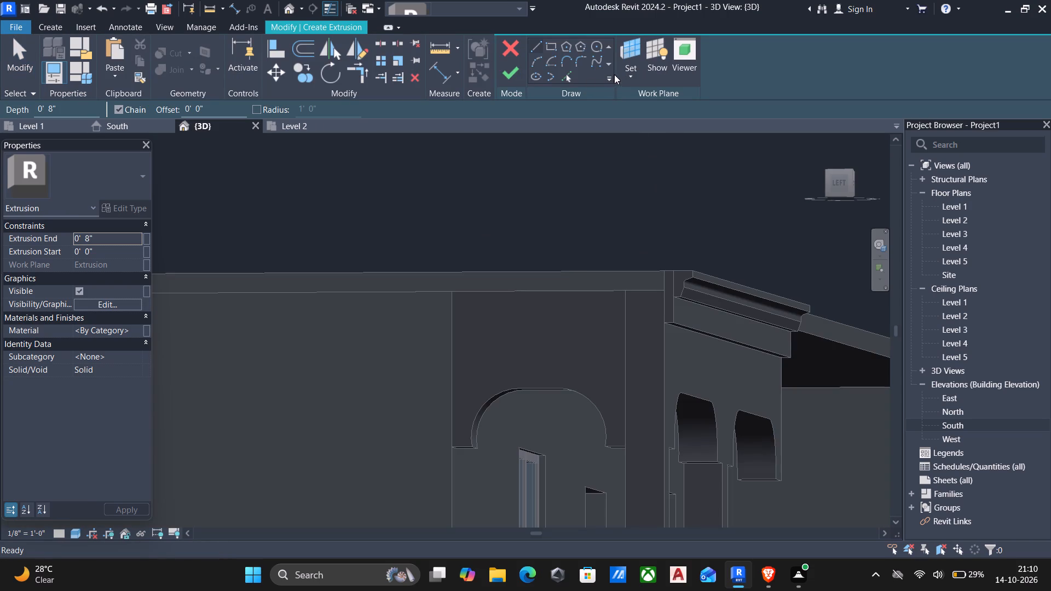
pyautogui.click(623, 75)
pyautogui.click(662, 131)
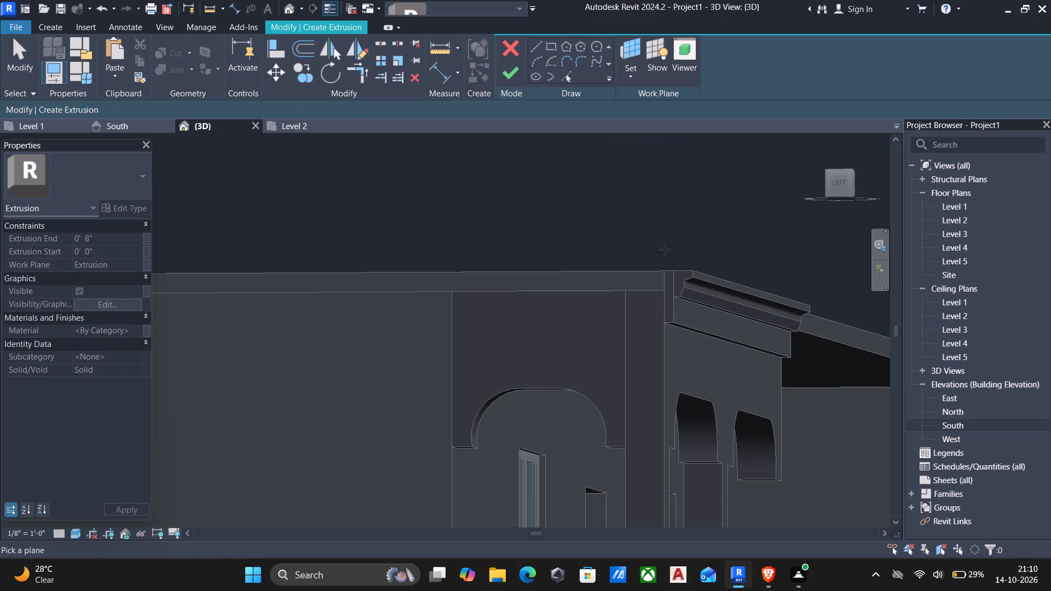
pyautogui.click(671, 307)
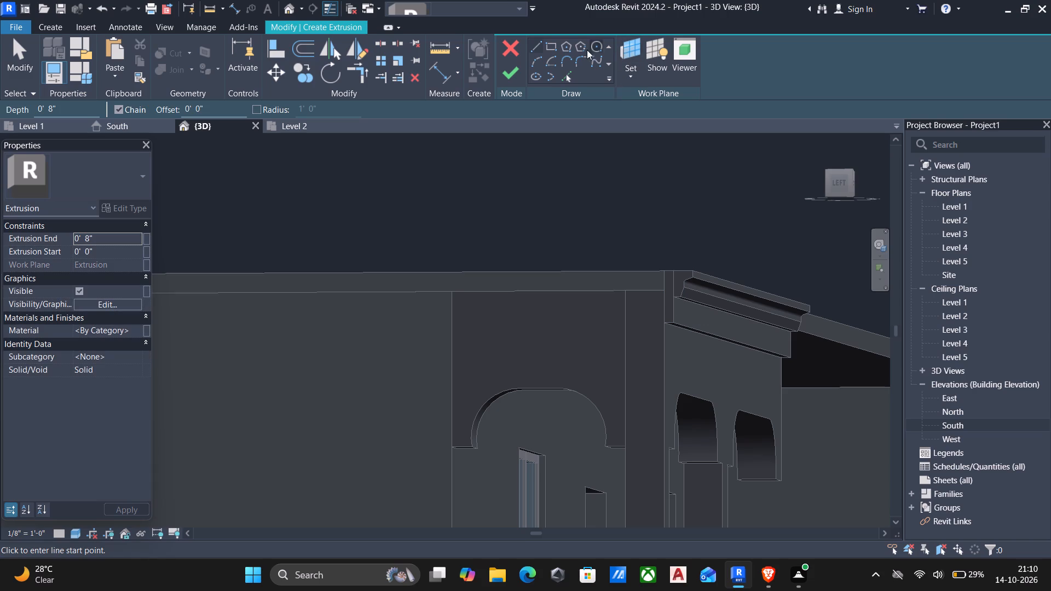
pyautogui.click(548, 45)
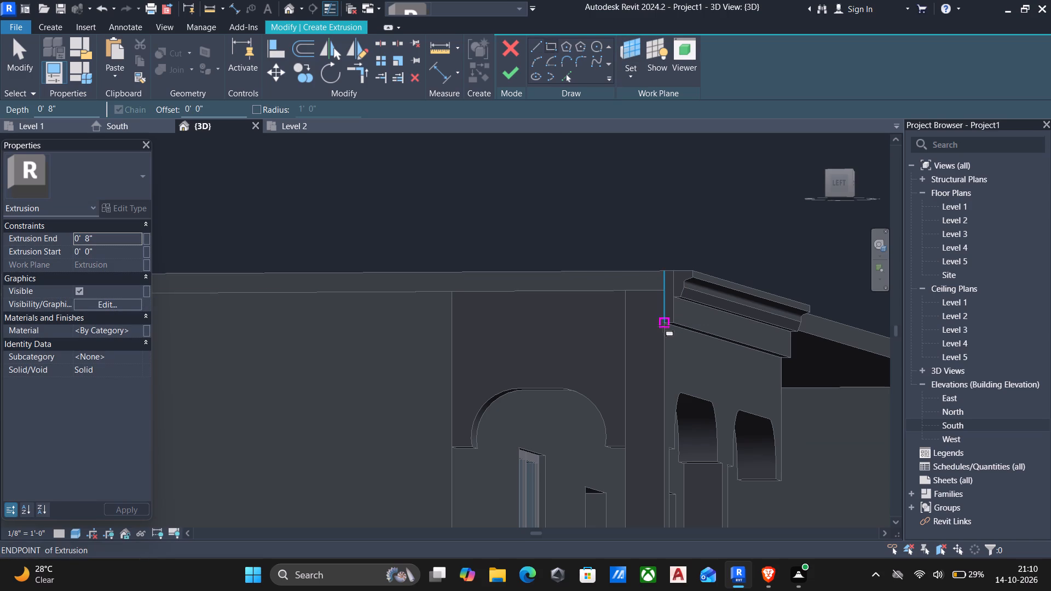
pyautogui.click(663, 326)
pyautogui.moveTo(448, 270); pyautogui.dragTo(567, 289, button='middle')
pyautogui.scroll(-3, 567, 289)
pyautogui.moveTo(441, 305); pyautogui.dragTo(675, 316, button='middle')
pyautogui.moveTo(482, 306); pyautogui.dragTo(763, 340, button='middle')
pyautogui.moveTo(518, 362); pyautogui.dragTo(767, 349, button='middle')
pyautogui.scroll(4, 360, 333)
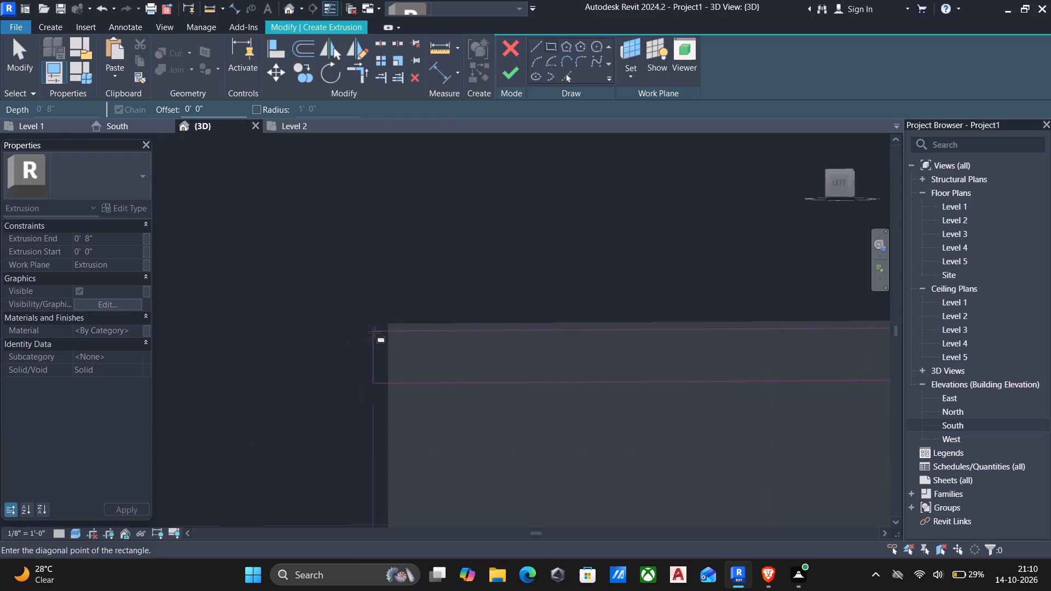
pyautogui.click(387, 325)
pyautogui.scroll(-6, 394, 340)
pyautogui.press('Escape')
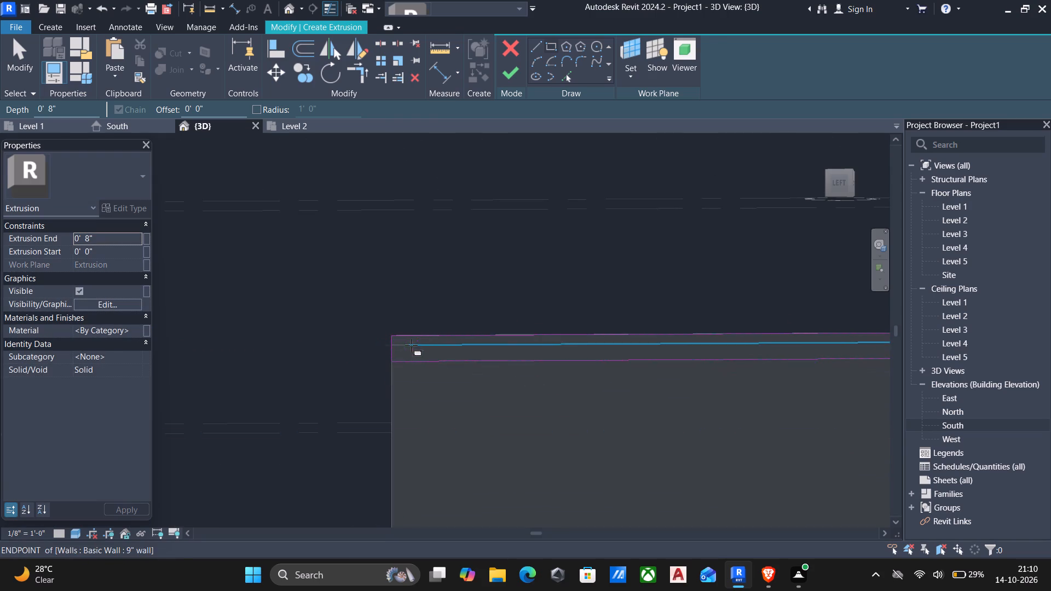
# Finish the rectangle sketch to create the left side band with a depth of 8".
pyautogui.scroll(-6, 440, 359)
pyautogui.moveTo(501, 433); pyautogui.dragTo(351, 399, button='middle')
pyautogui.scroll(5, 638, 330)
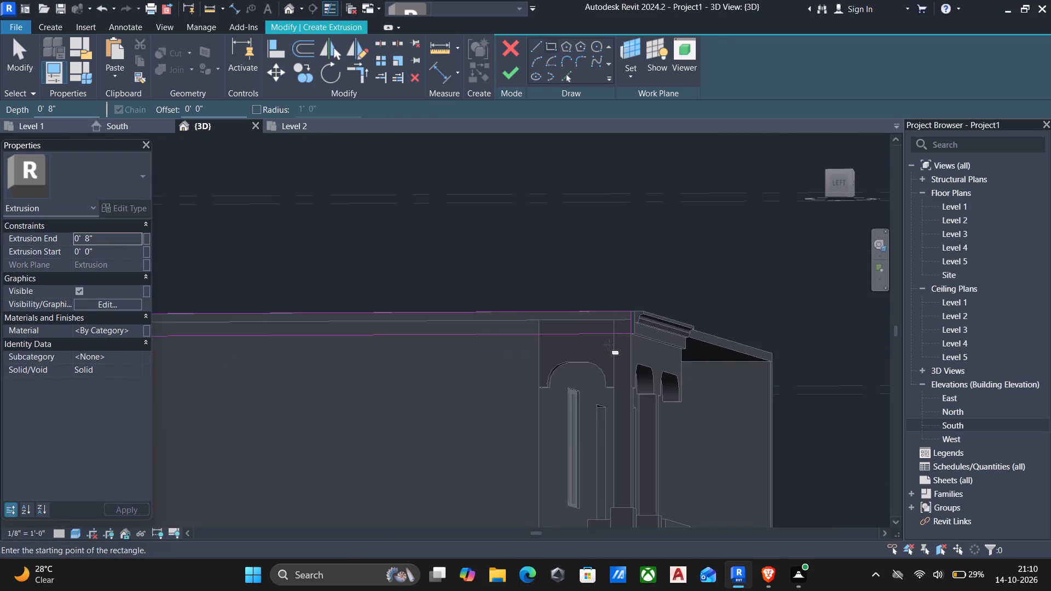
pyautogui.scroll(5, 610, 345)
pyautogui.click(509, 78)
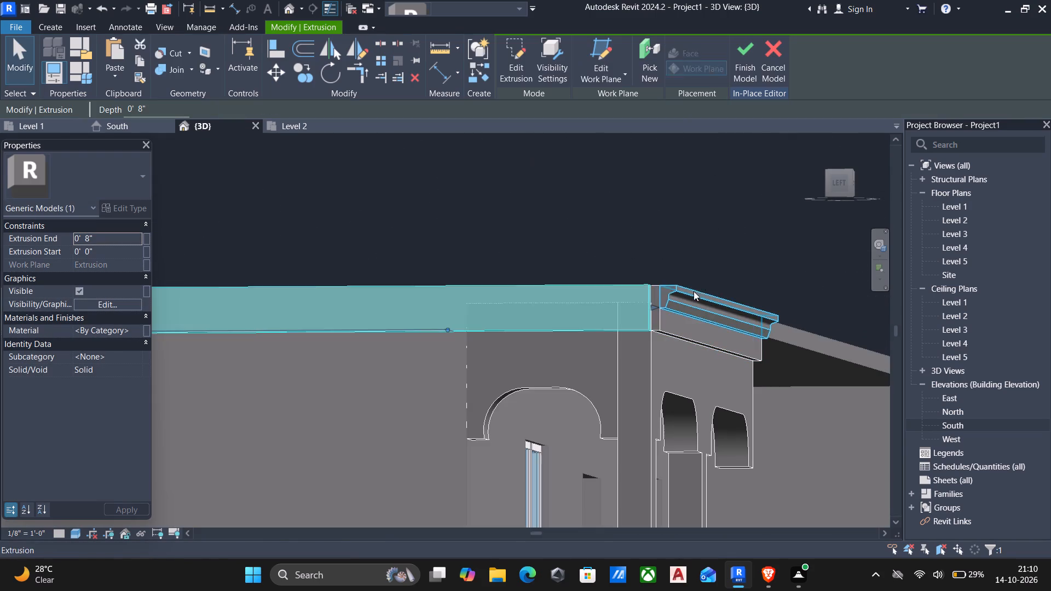
# Stretch the side band's front end to the outer face of the porch's front band.
pyautogui.scroll(4, 700, 283)
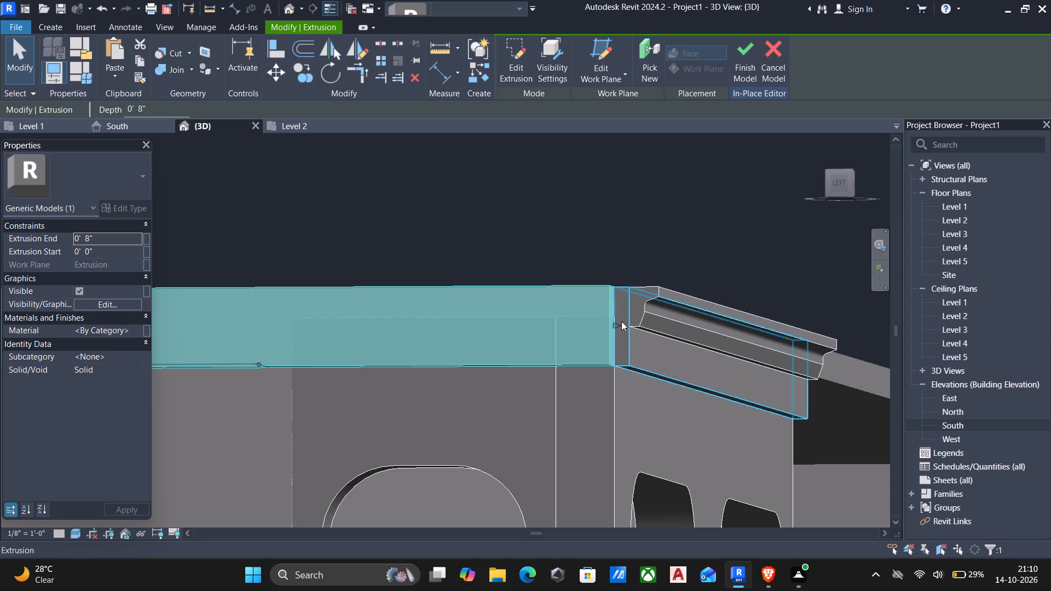
pyautogui.moveTo(617, 322); pyautogui.dragTo(622, 323)
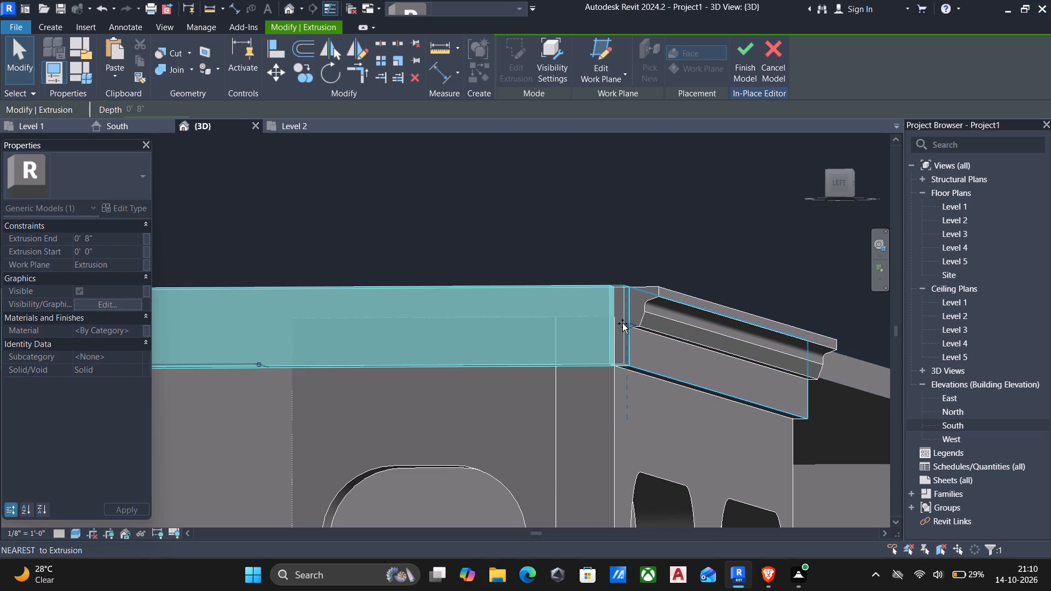
pyautogui.moveTo(622, 323); pyautogui.dragTo(622, 333)
pyautogui.press('Escape')
# Set the side band's extrusion end to 2".
pyautogui.scroll(-3, 643, 340)
pyautogui.keyDown('shift'); pyautogui.moveTo(648, 338); pyautogui.dragTo(595, 402, button='middle'); pyautogui.keyUp('shift')
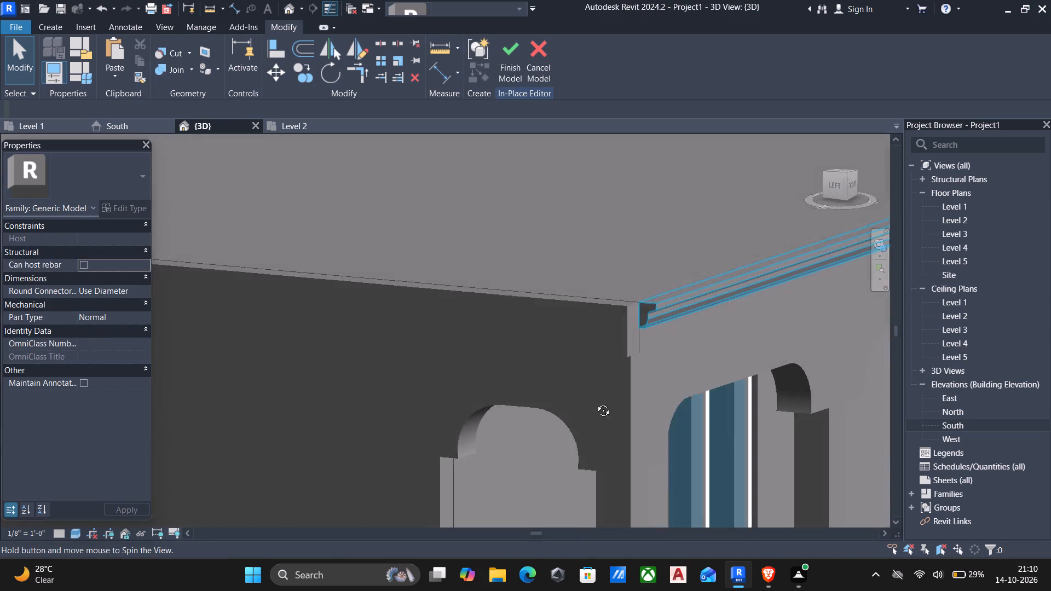
pyautogui.keyDown('shift'); pyautogui.moveTo(595, 402); pyautogui.dragTo(561, 459, button='middle'); pyautogui.keyUp('shift')
pyautogui.click(604, 293)
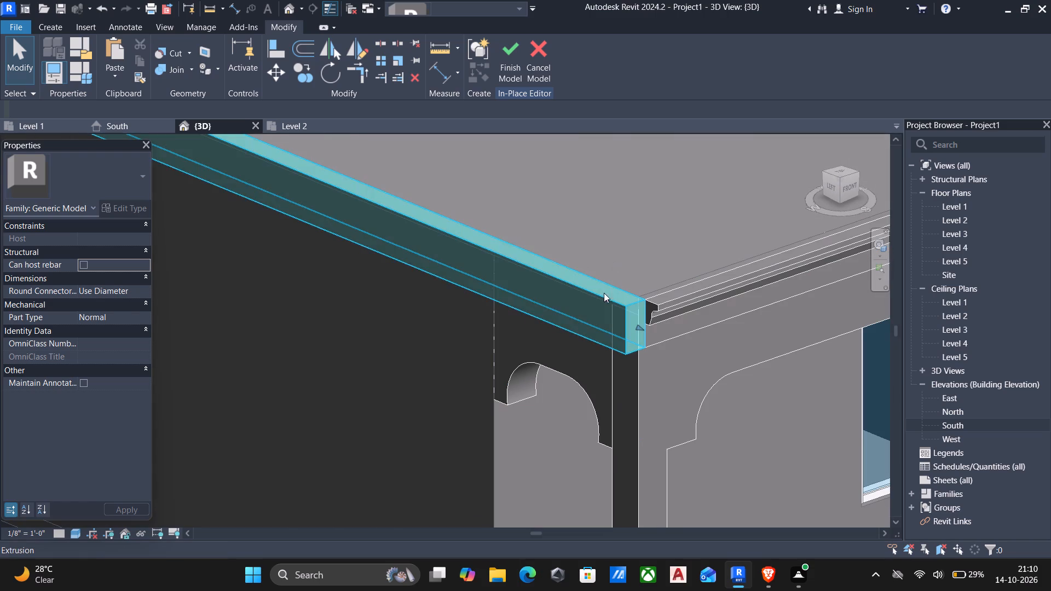
pyautogui.click(136, 237)
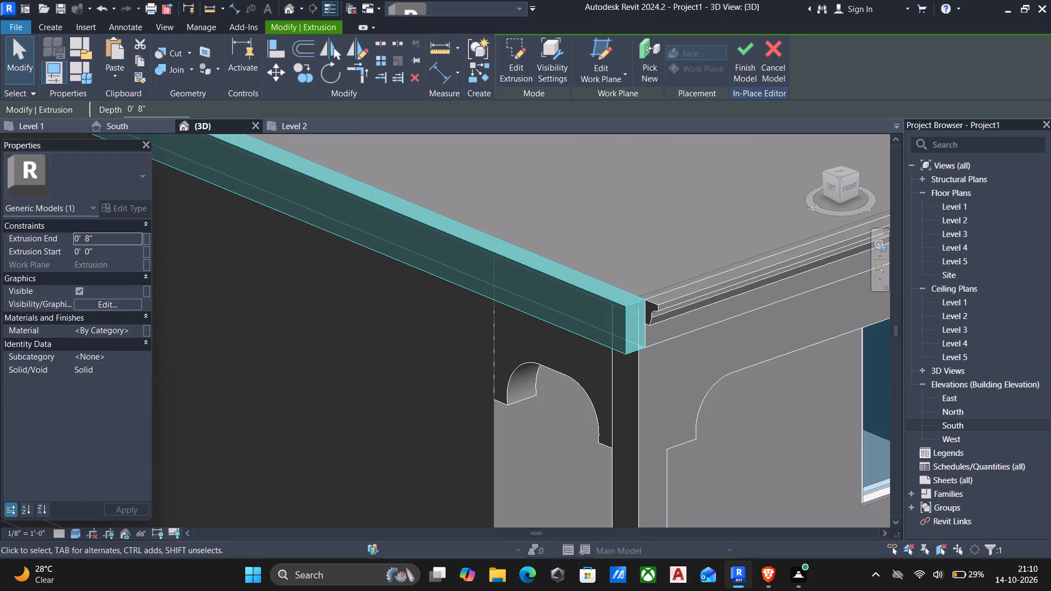
pyautogui.write('2"')
pyautogui.press('Escape')
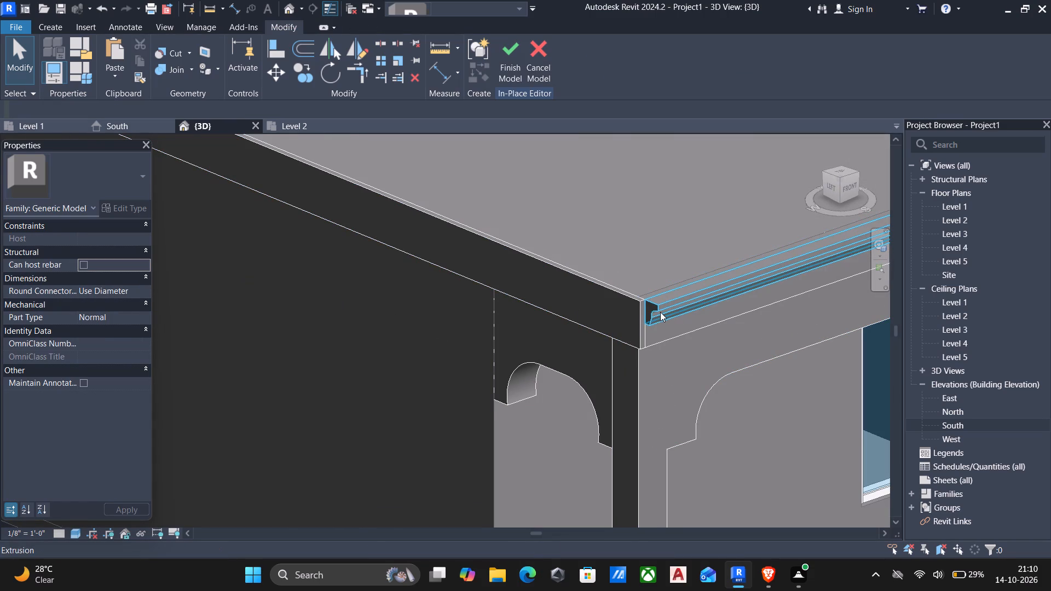
# Examine how the side band meets the cornice and front band at the porch corner.
pyautogui.scroll(9, 660, 312)
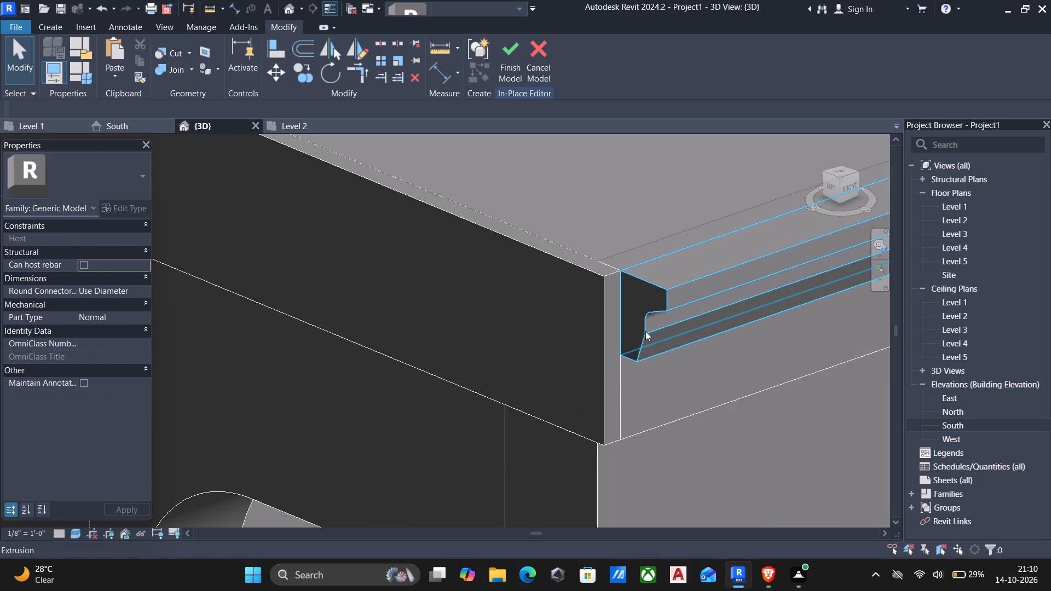
pyautogui.keyDown('shift'); pyautogui.moveTo(660, 325); pyautogui.dragTo(736, 282, button='middle'); pyautogui.keyUp('shift')
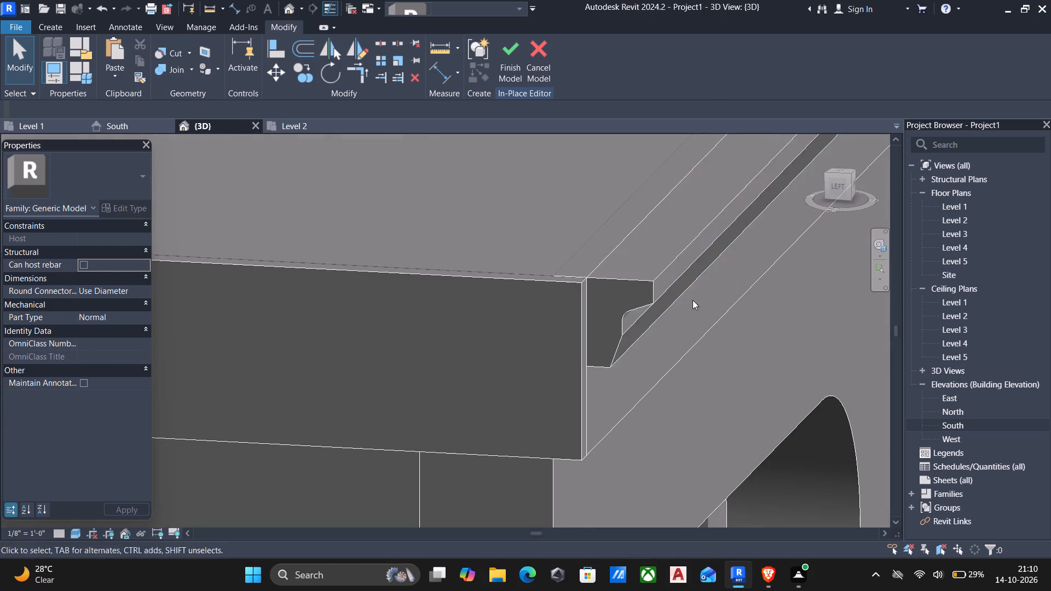
pyautogui.moveTo(613, 350); pyautogui.dragTo(623, 305, button='middle')
pyautogui.scroll(-3, 623, 304)
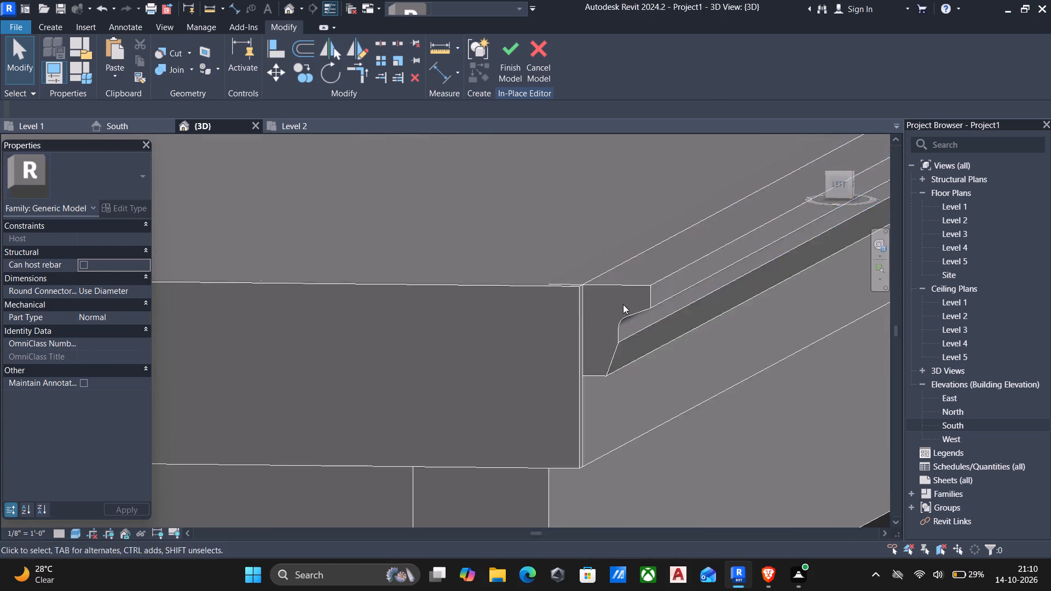
pyautogui.scroll(-3, 623, 304)
pyautogui.keyDown('shift'); pyautogui.moveTo(616, 323); pyautogui.dragTo(592, 341, button='middle'); pyautogui.keyUp('shift')
pyautogui.keyDown('shift'); pyautogui.scroll(-5, 403, 347); pyautogui.keyUp('shift')
pyautogui.keyDown('shift'); pyautogui.moveTo(592, 303); pyautogui.dragTo(567, 317, button='middle'); pyautogui.keyUp('shift')
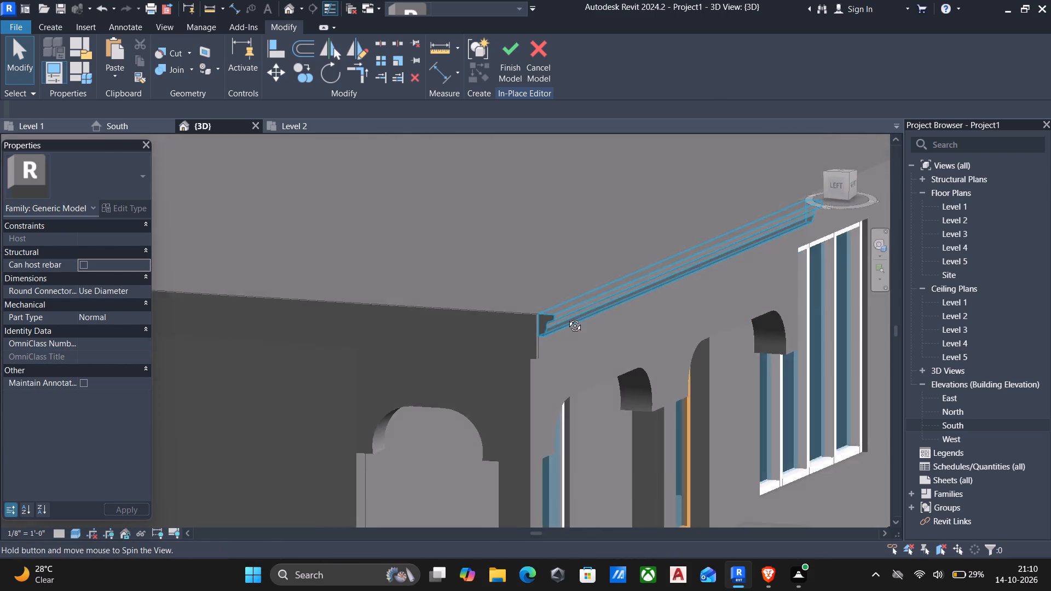
pyautogui.keyDown('shift'); pyautogui.moveTo(567, 317); pyautogui.dragTo(439, 332, button='middle'); pyautogui.keyUp('shift')
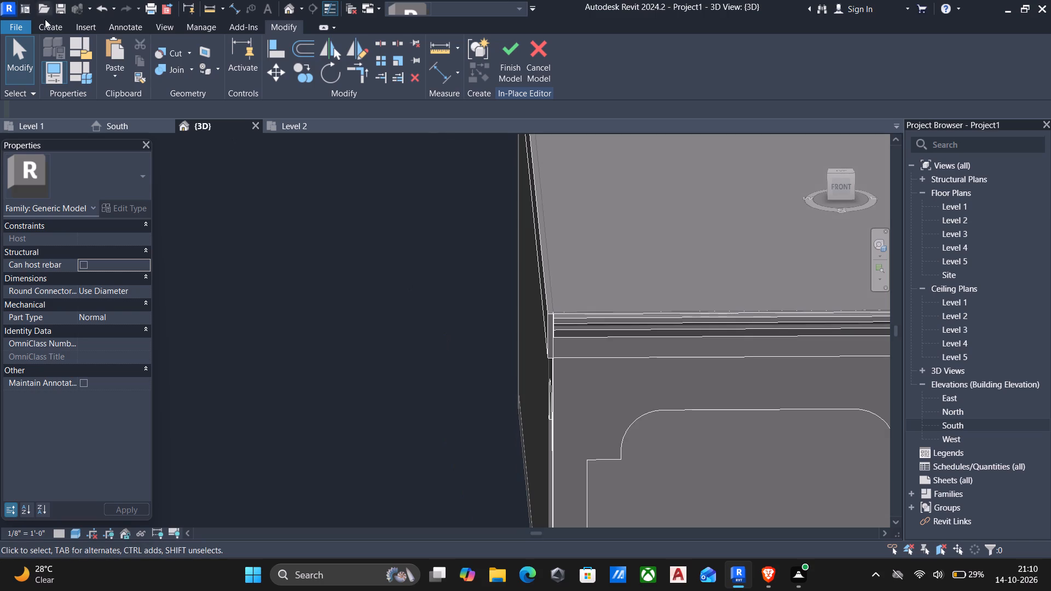
# Start a new extrusion and set its work plane to the front end face of the side band.
pyautogui.click(47, 25)
pyautogui.click(114, 54)
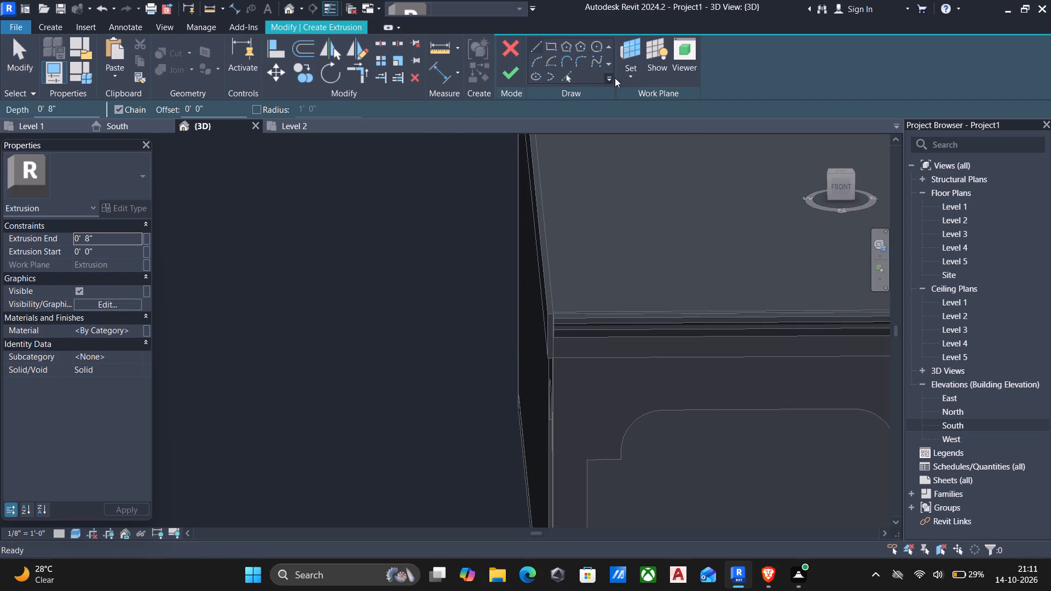
pyautogui.click(626, 77)
pyautogui.click(665, 124)
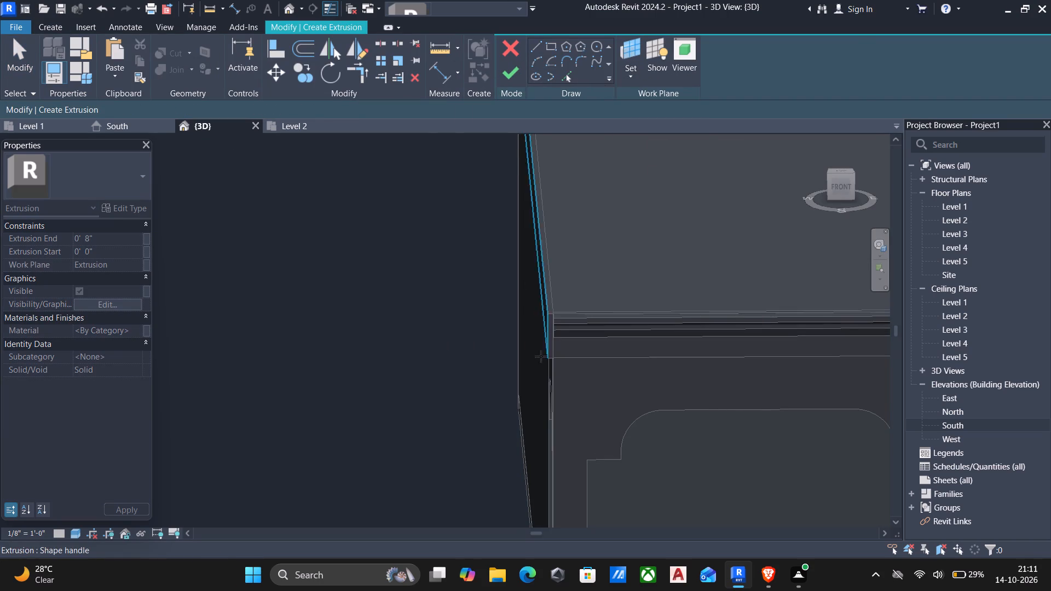
pyautogui.scroll(-4, 509, 365)
pyautogui.keyDown('shift'); pyautogui.moveTo(519, 339); pyautogui.dragTo(546, 270, button='middle'); pyautogui.keyUp('shift')
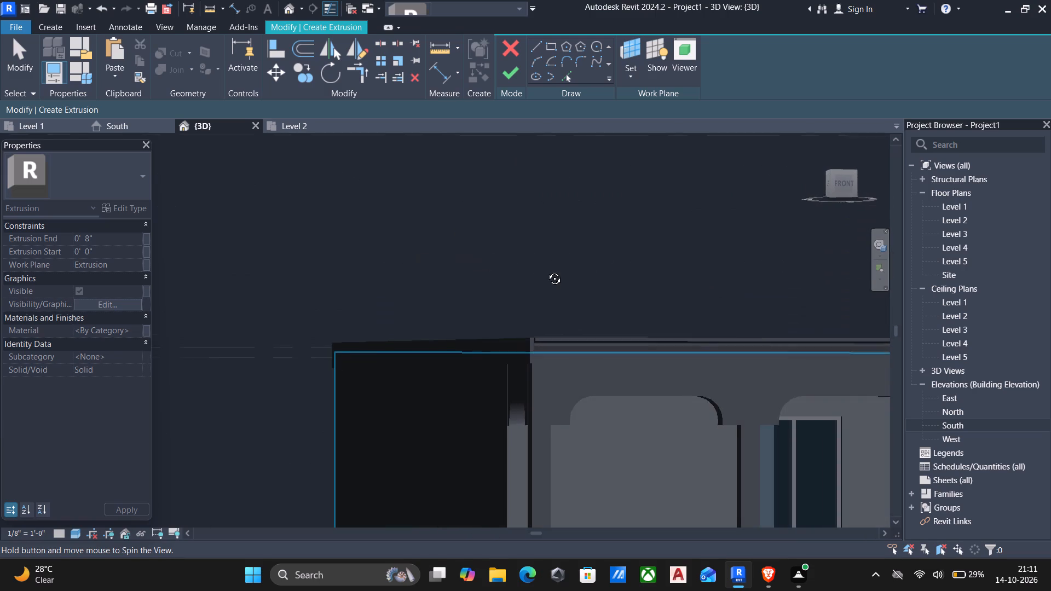
pyautogui.keyDown('shift'); pyautogui.moveTo(546, 270); pyautogui.dragTo(533, 322, button='middle'); pyautogui.keyUp('shift')
pyautogui.scroll(5, 525, 358)
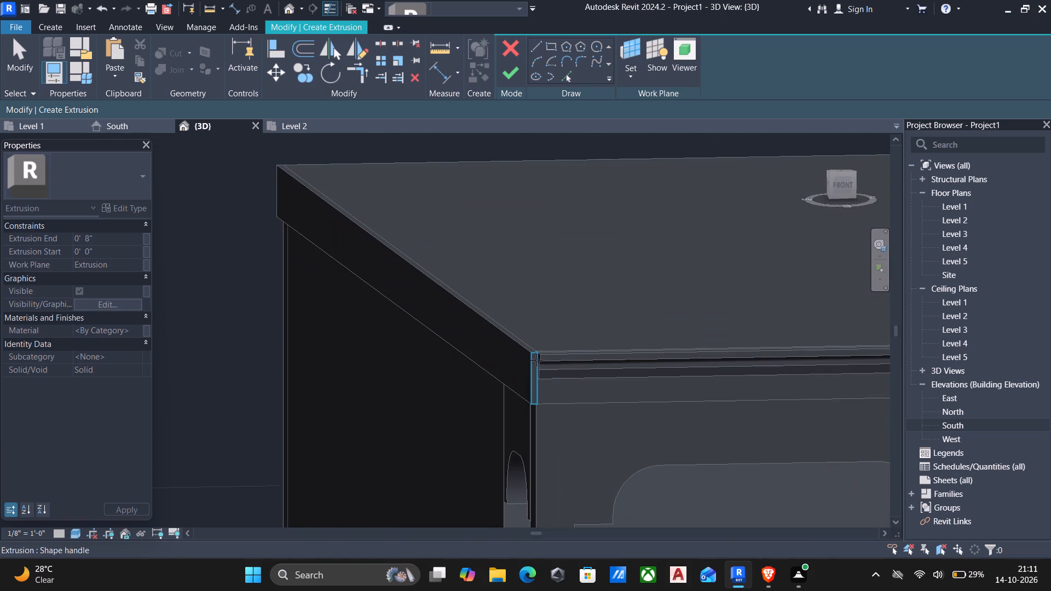
pyautogui.click(536, 360)
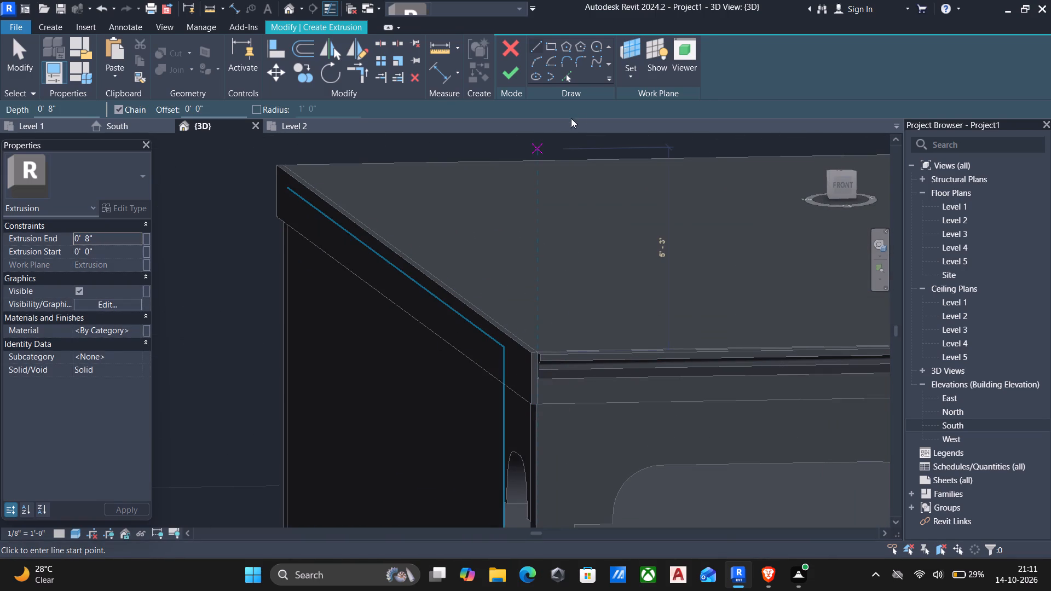
# Sketch a vertical line about 5" down the band end's inner edge, plus 2" horizontal lines across the band at its bottom and top.
pyautogui.click(534, 43)
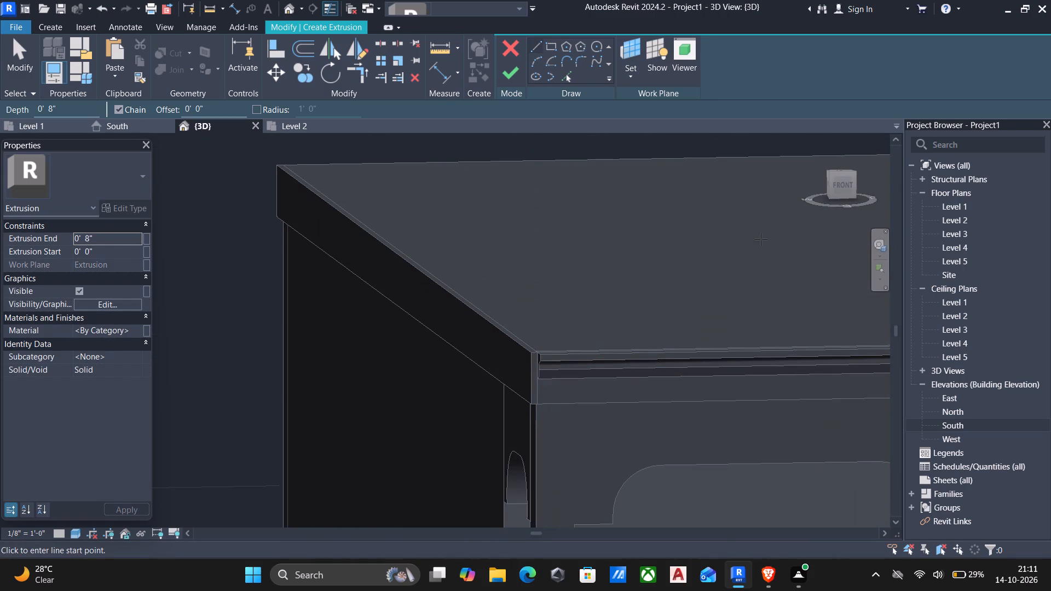
pyautogui.moveTo(622, 305); pyautogui.dragTo(615, 306, button='middle')
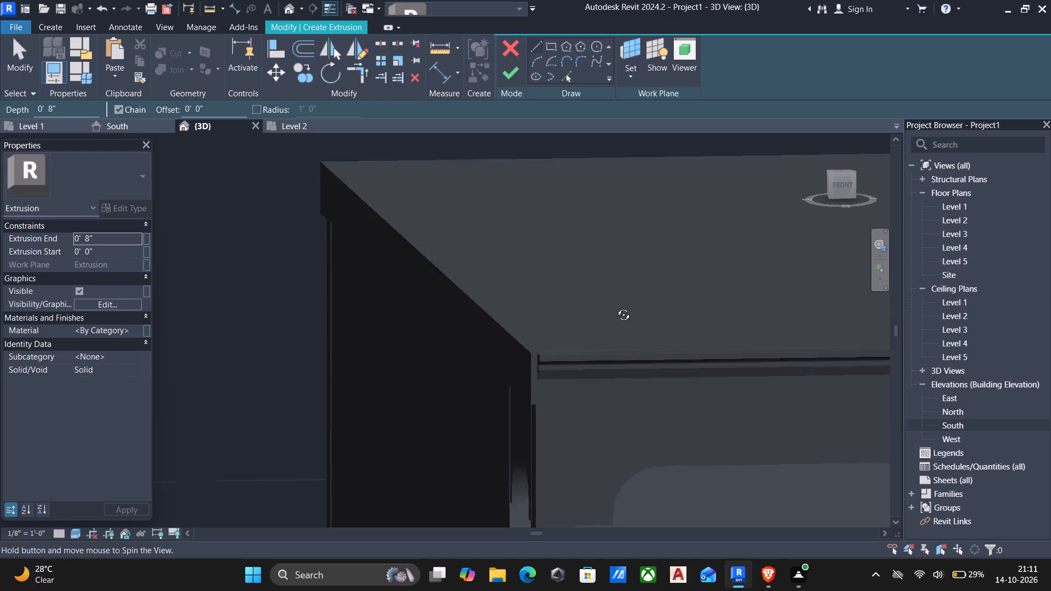
pyautogui.moveTo(615, 306); pyautogui.dragTo(603, 278, button='middle')
pyautogui.click(842, 184)
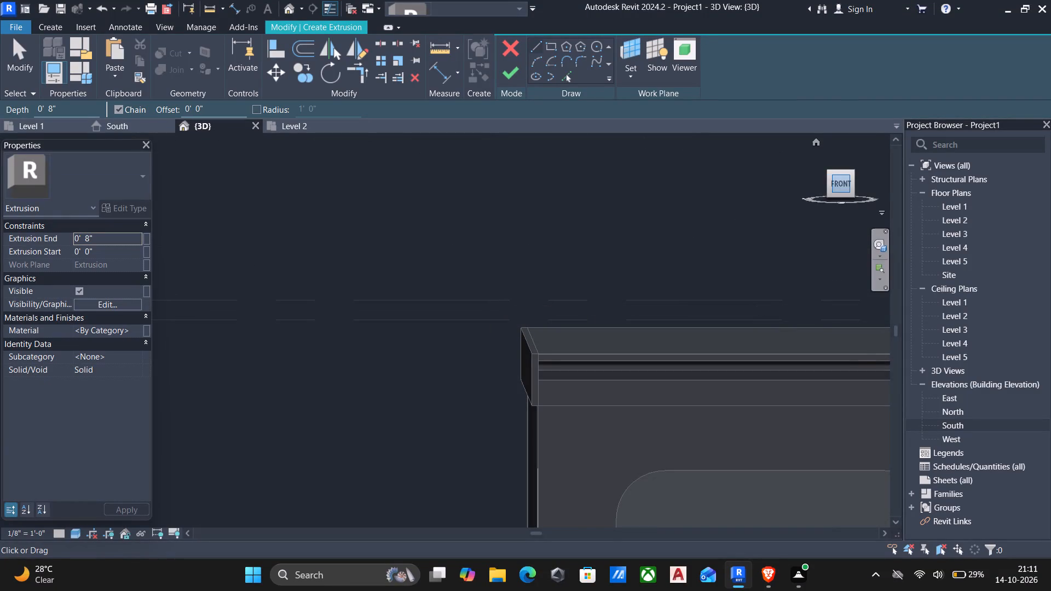
pyautogui.moveTo(377, 411); pyautogui.dragTo(484, 395, button='middle')
pyautogui.scroll(19, 507, 315)
pyautogui.scroll(6, 448, 302)
pyautogui.scroll(5, 389, 306)
pyautogui.scroll(5, 349, 262)
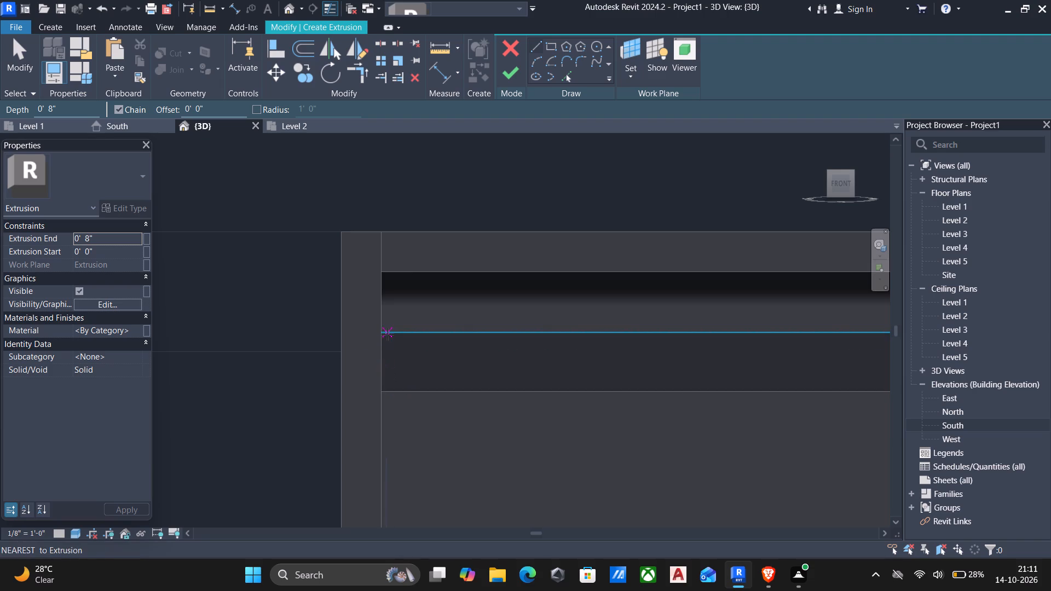
pyautogui.click(384, 235)
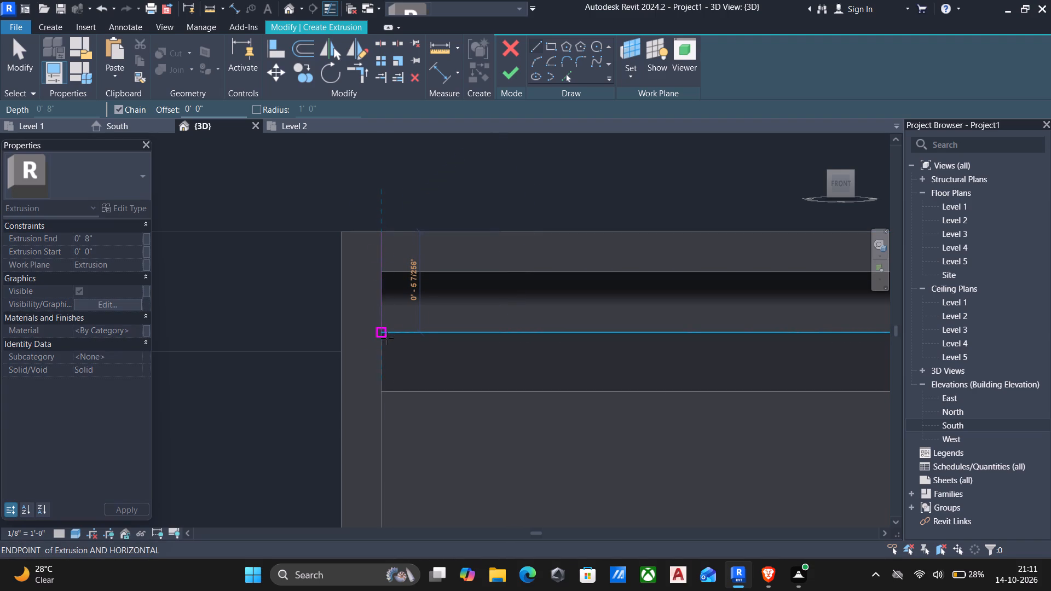
pyautogui.click(386, 333)
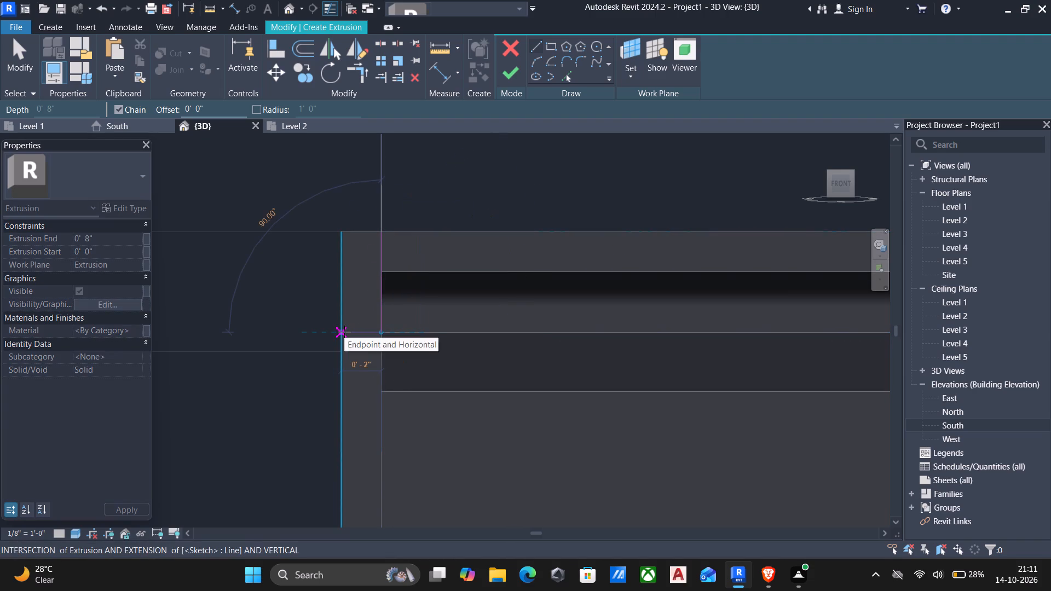
pyautogui.click(344, 332)
pyautogui.press('Escape')
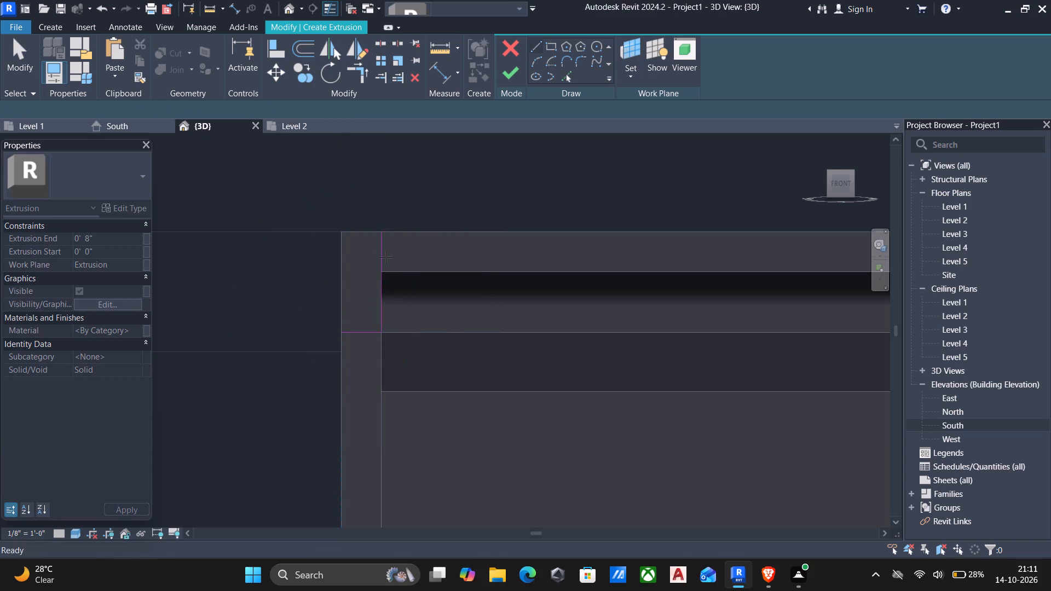
pyautogui.click(383, 230)
pyautogui.click(344, 235)
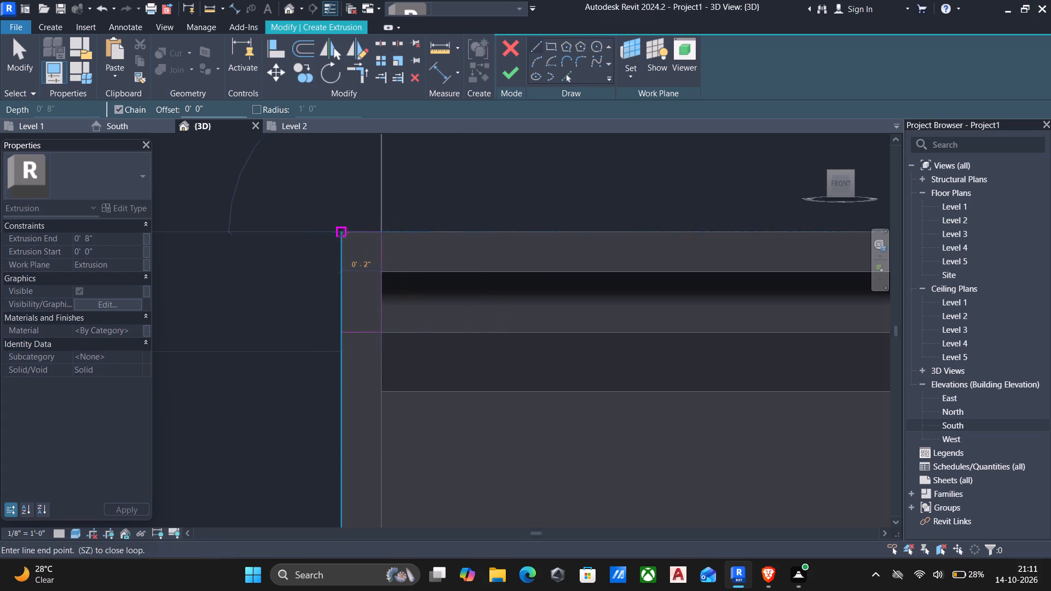
pyautogui.press('Escape')
# Sketch a short vertical line down the band end's outer edge, starting from the sketch's top outer corner.
pyautogui.scroll(-6, 340, 264)
pyautogui.keyDown('shift'); pyautogui.moveTo(347, 293); pyautogui.dragTo(367, 312, button='middle'); pyautogui.keyUp('shift')
pyautogui.keyDown('shift'); pyautogui.scroll(-4, 367, 311); pyautogui.keyUp('shift')
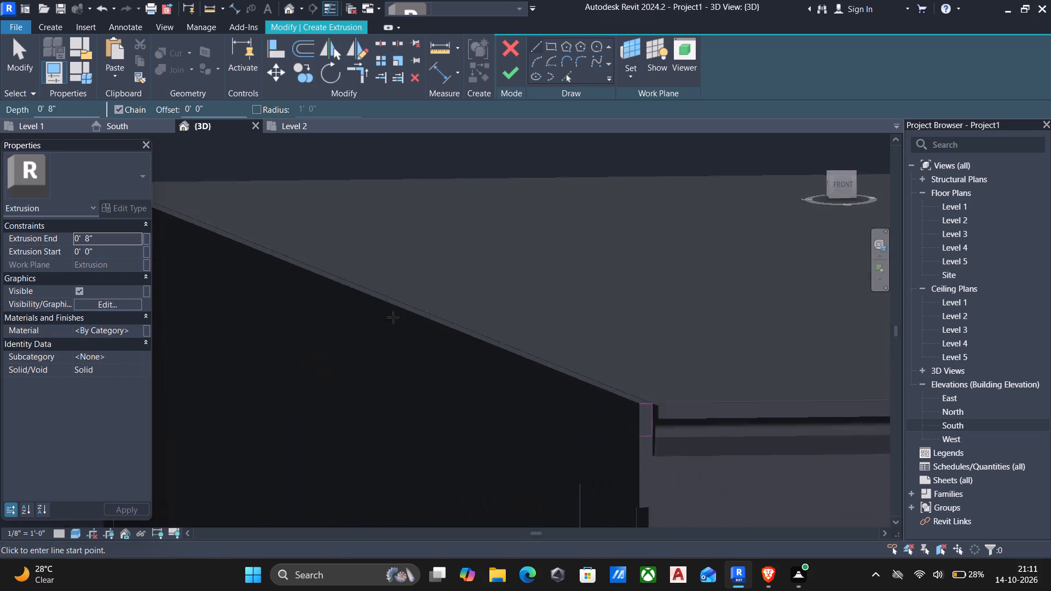
pyautogui.keyDown('shift'); pyautogui.scroll(-1, 393, 317); pyautogui.keyUp('shift')
pyautogui.moveTo(483, 341); pyautogui.dragTo(472, 329, button='middle')
pyautogui.scroll(6, 569, 409)
pyautogui.moveTo(580, 421); pyautogui.dragTo(575, 427, button='middle')
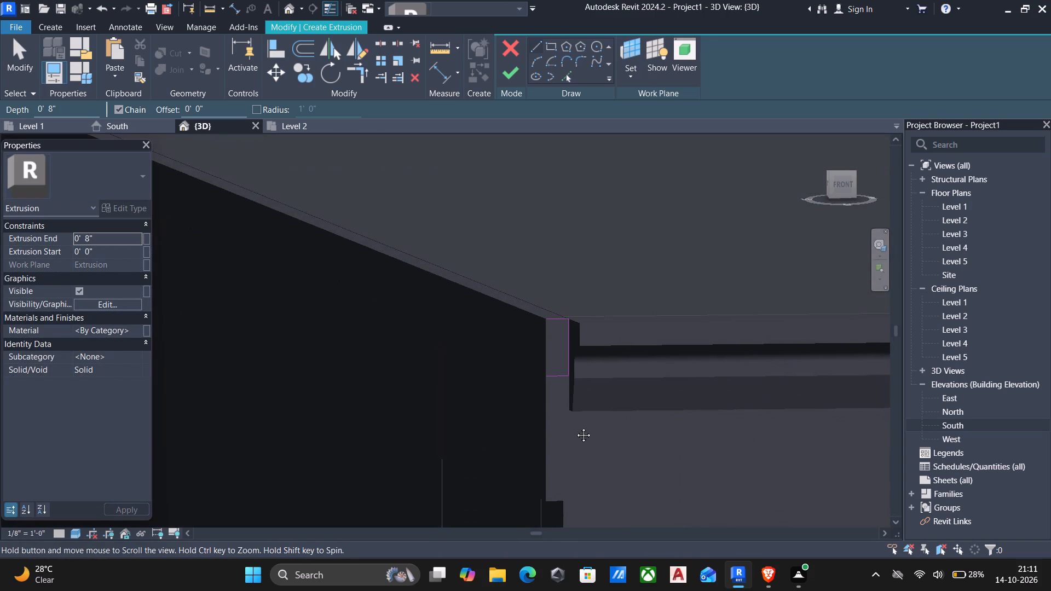
pyautogui.moveTo(575, 427); pyautogui.dragTo(563, 390, button='middle')
pyautogui.scroll(4, 557, 308)
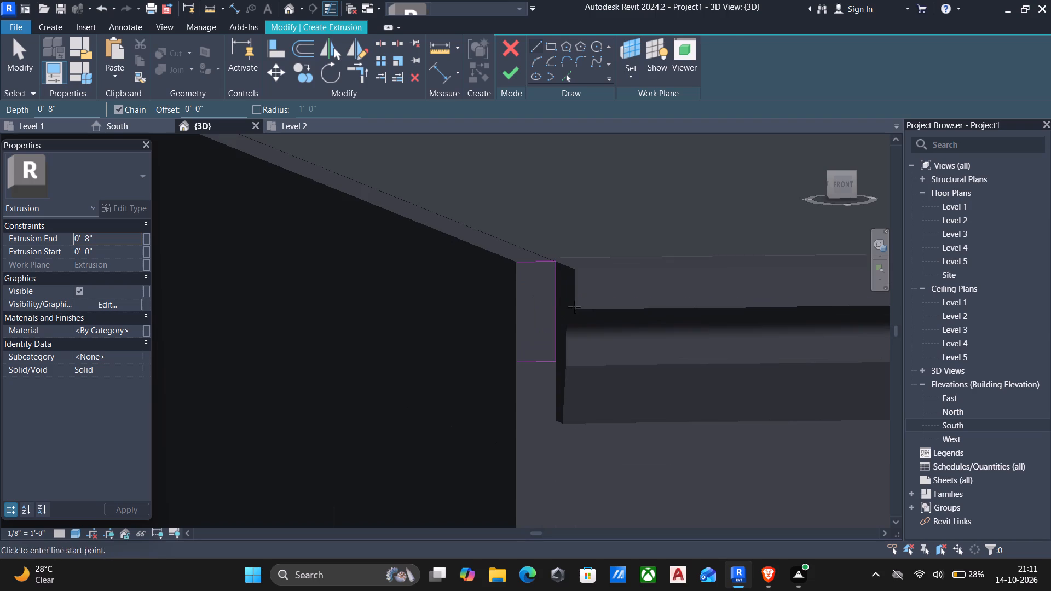
pyautogui.click(575, 269)
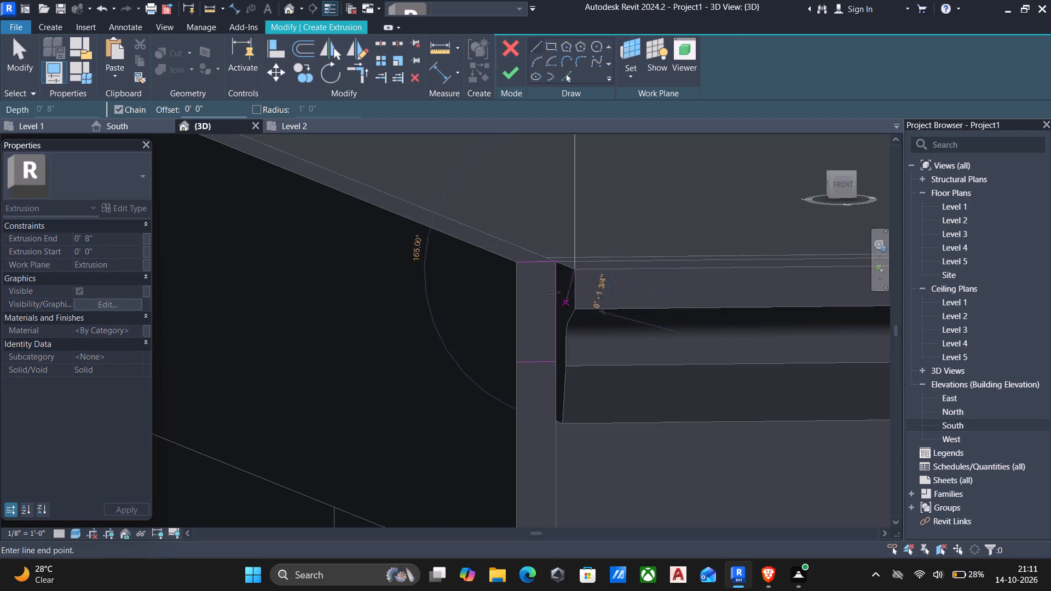
pyautogui.press('Escape')
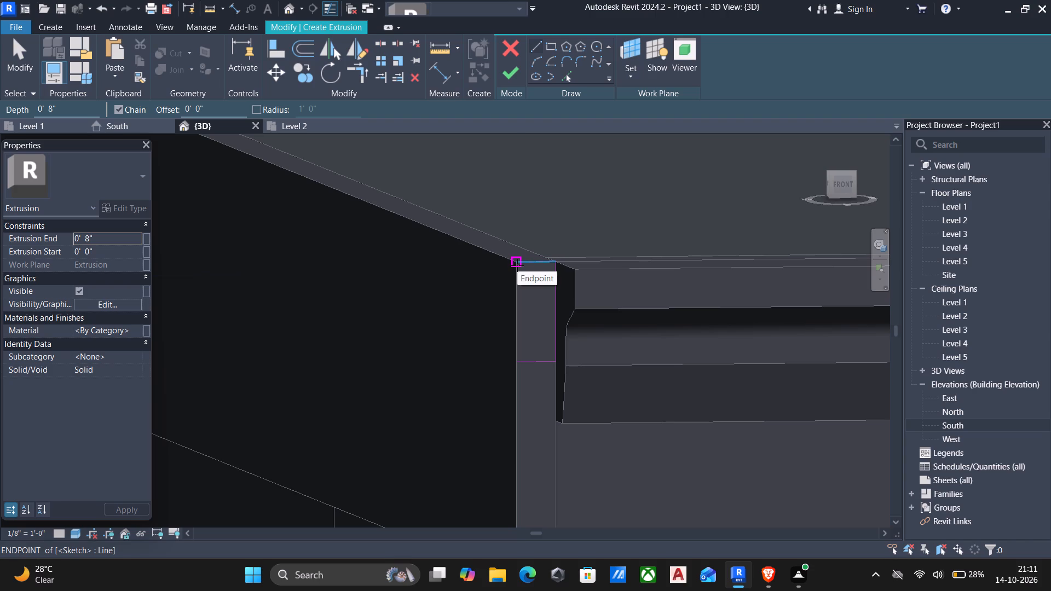
pyautogui.click(517, 265)
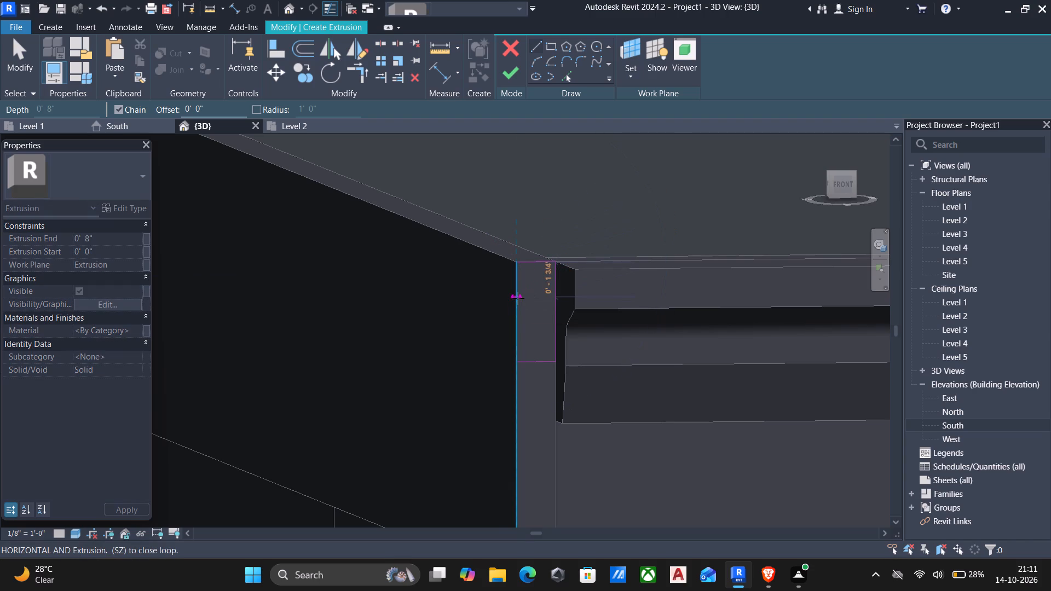
pyautogui.click(518, 304)
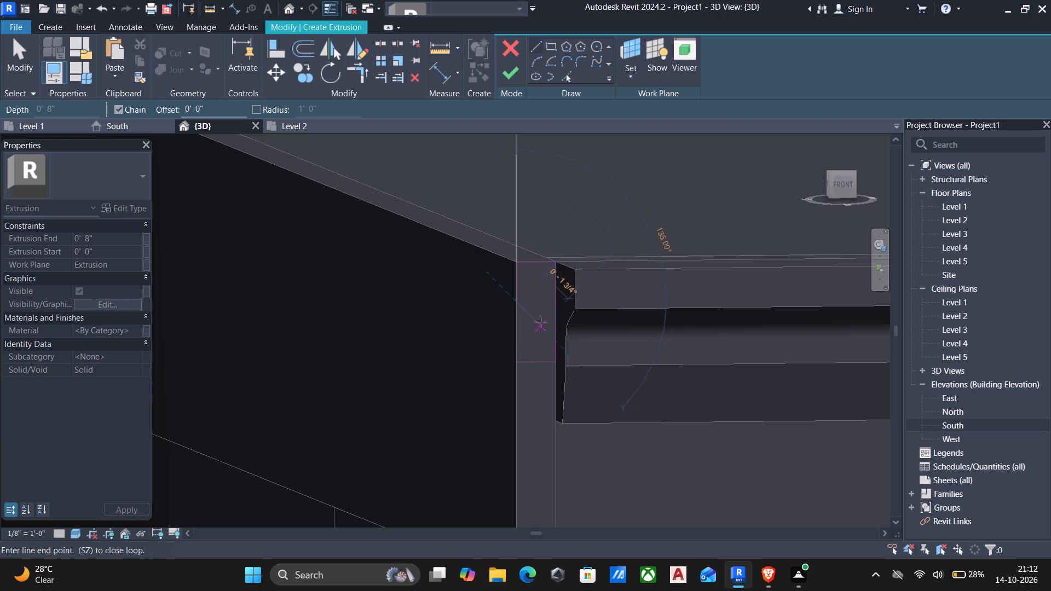
pyautogui.press('Escape')
# Gauge the front cornice's top projection at the porch corner with trial lines from its lip to the band.
pyautogui.scroll(-3, 544, 322)
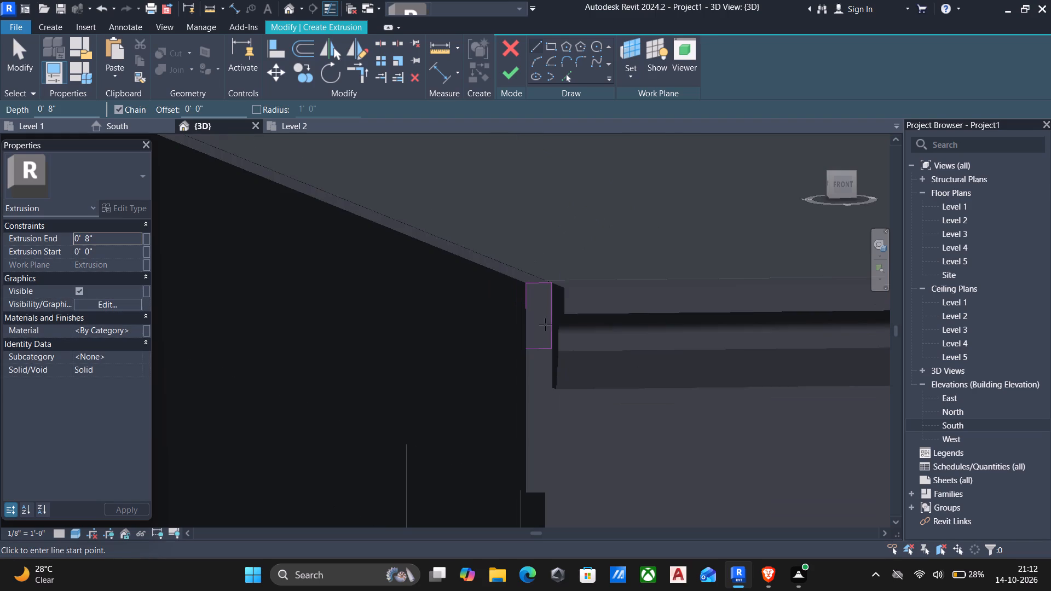
pyautogui.scroll(-2, 602, 346)
pyautogui.keyDown('shift'); pyautogui.moveTo(603, 346); pyautogui.dragTo(616, 362, button='middle'); pyautogui.keyUp('shift')
pyautogui.keyDown('shift'); pyautogui.scroll(1, 603, 351); pyautogui.keyUp('shift')
pyautogui.scroll(-2, 616, 362)
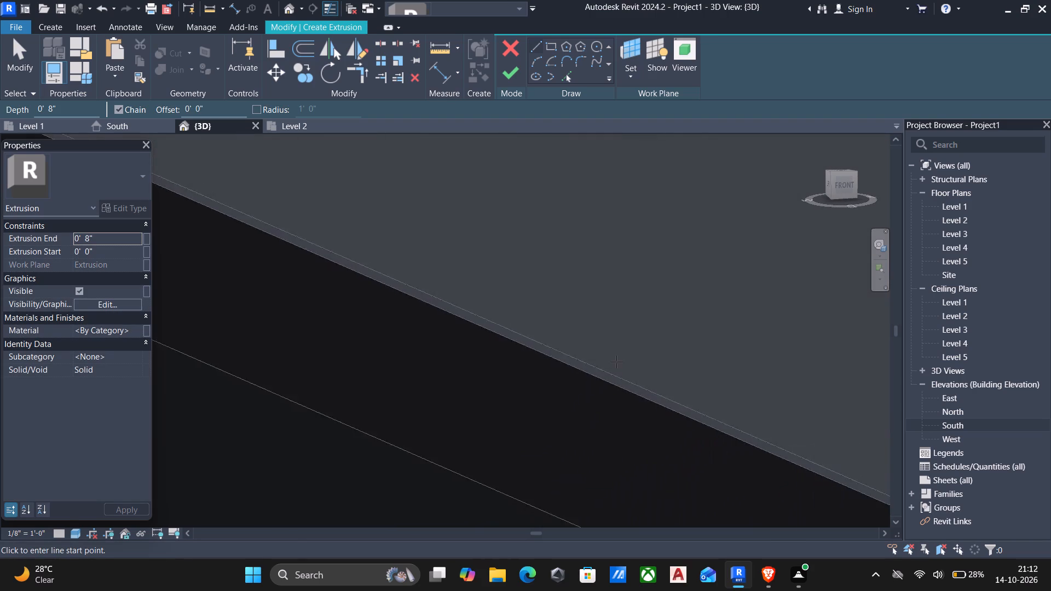
pyautogui.scroll(-3, 616, 362)
pyautogui.scroll(11, 757, 454)
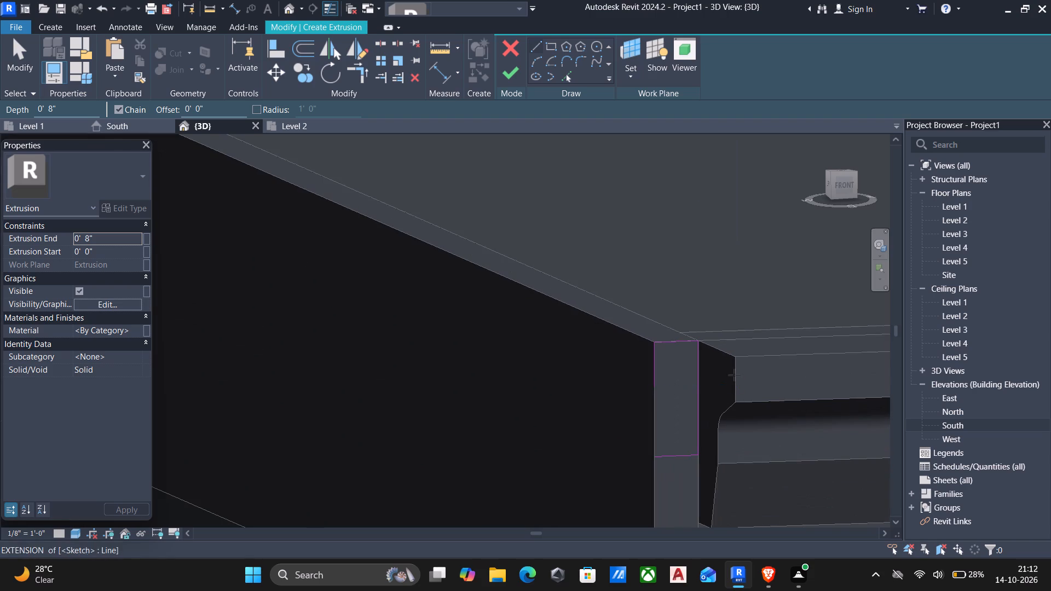
pyautogui.click(735, 358)
pyautogui.scroll(6, 724, 352)
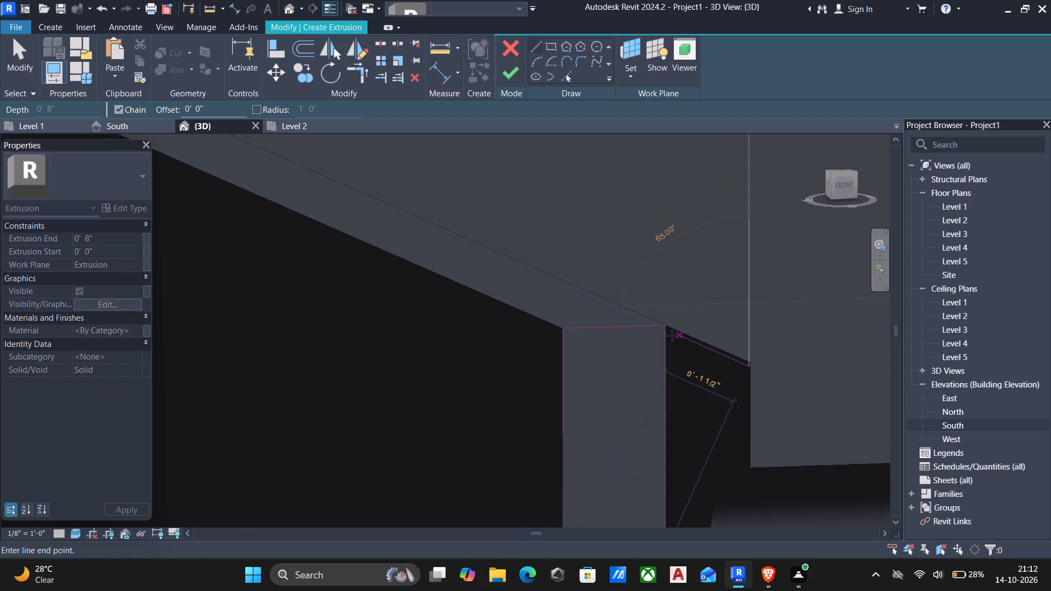
pyautogui.scroll(5, 665, 328)
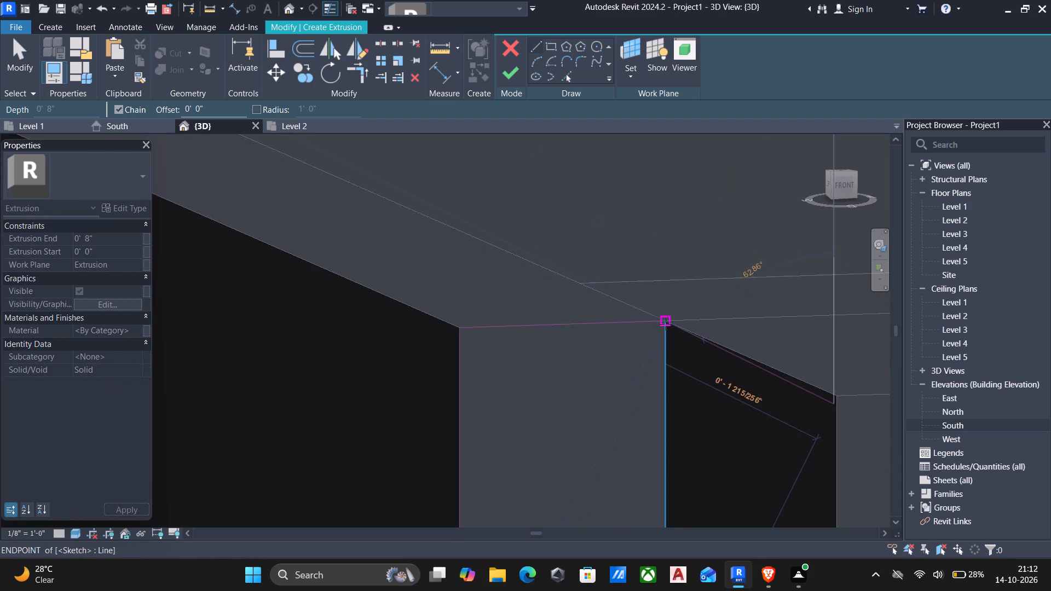
pyautogui.press('Escape')
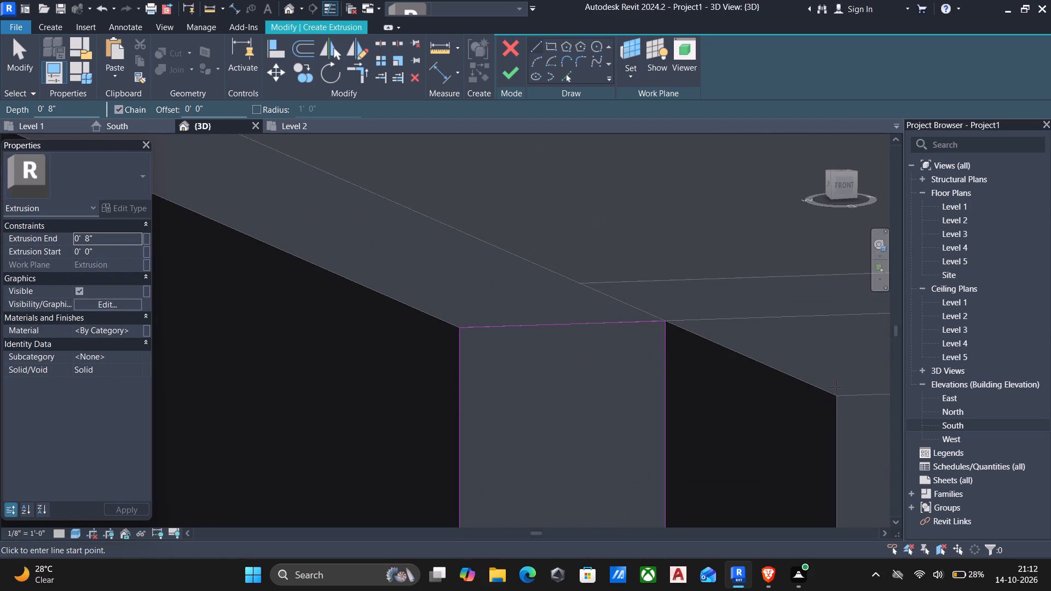
pyautogui.click(837, 397)
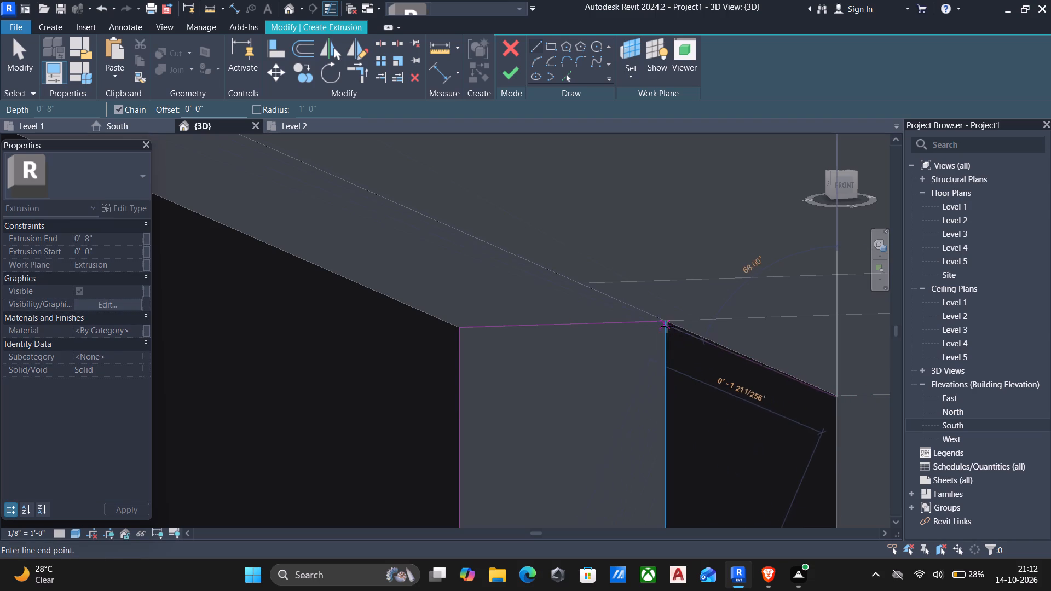
pyautogui.press('Escape')
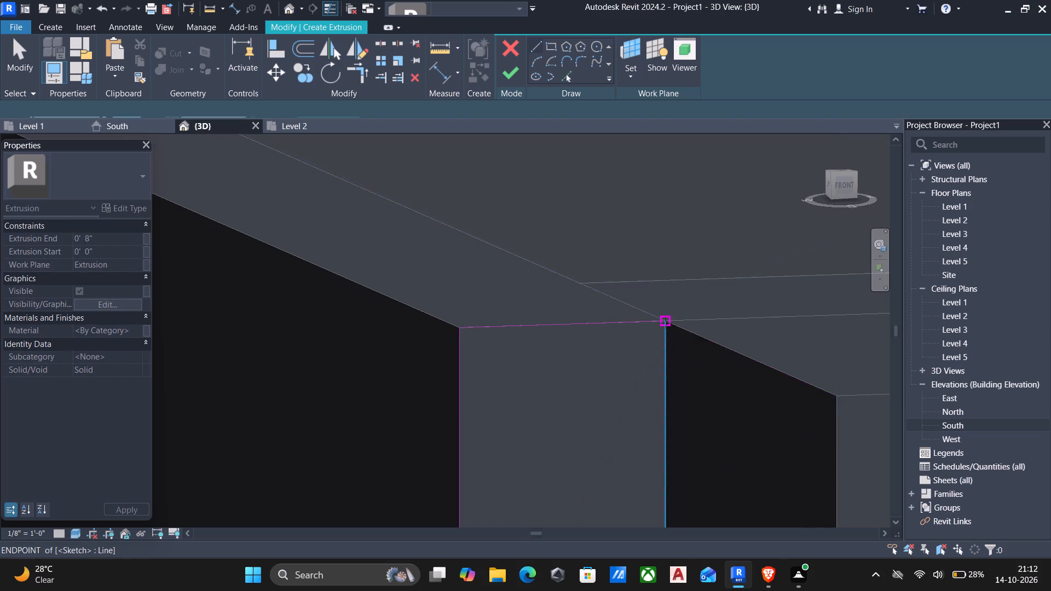
# Examine the front cornice's end profile beside the sketch at the porch corner, including its lip, curve and lower slope.
pyautogui.scroll(-6, 666, 325)
pyautogui.scroll(-1, 558, 37)
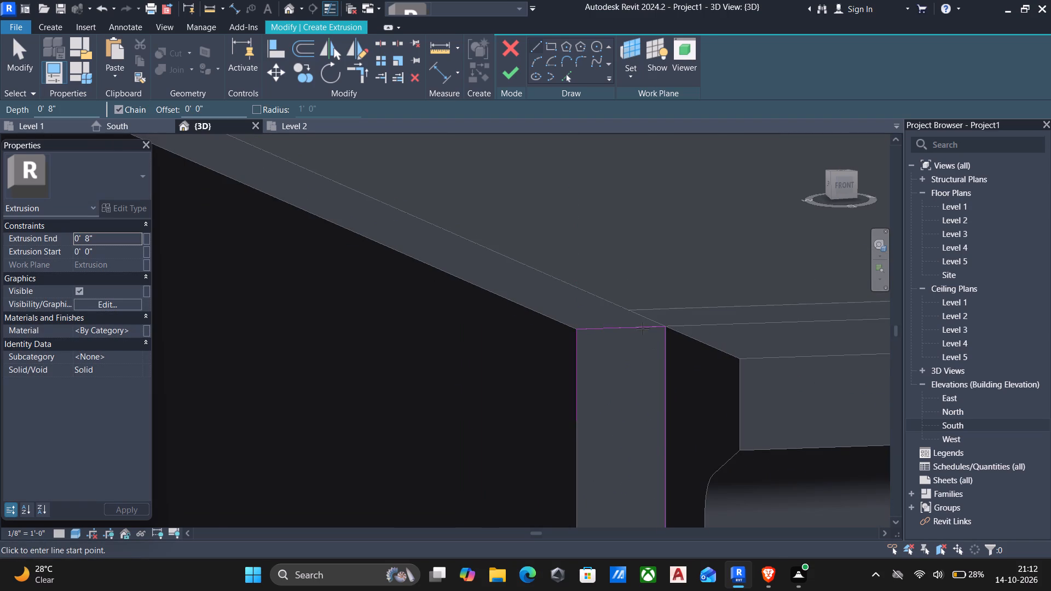
pyautogui.scroll(-5, 619, 243)
pyautogui.moveTo(613, 361); pyautogui.dragTo(602, 227, button='middle')
pyautogui.keyDown('shift'); pyautogui.moveTo(564, 264); pyautogui.dragTo(571, 265, button='middle'); pyautogui.keyUp('shift')
pyautogui.keyDown('shift'); pyautogui.middleClick(571, 265); pyautogui.keyUp('shift')
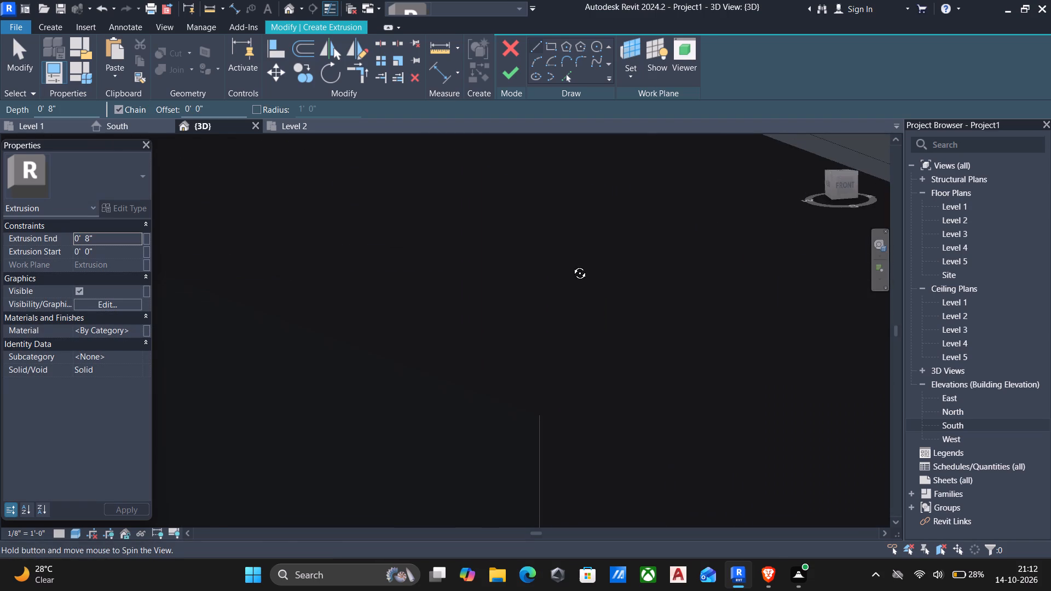
pyautogui.keyDown('shift'); pyautogui.scroll(-6, 576, 263); pyautogui.keyUp('shift')
pyautogui.moveTo(625, 265); pyautogui.dragTo(496, 333, button='middle')
pyautogui.scroll(-4, 492, 333)
pyautogui.scroll(5, 734, 370)
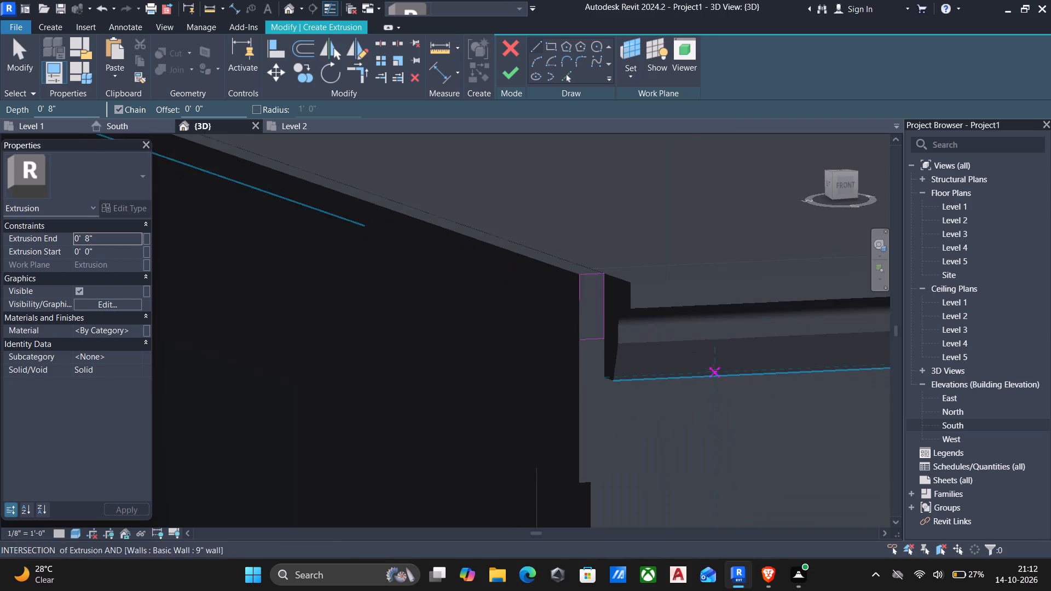
pyautogui.keyDown('shift'); pyautogui.moveTo(713, 371); pyautogui.dragTo(744, 352, button='middle'); pyautogui.keyUp('shift')
pyautogui.scroll(-7, 734, 352)
pyautogui.moveTo(720, 350); pyautogui.dragTo(210, 320, button='middle')
pyautogui.scroll(6, 686, 232)
pyautogui.moveTo(604, 198); pyautogui.dragTo(592, 314, button='middle')
pyautogui.scroll(7, 624, 281)
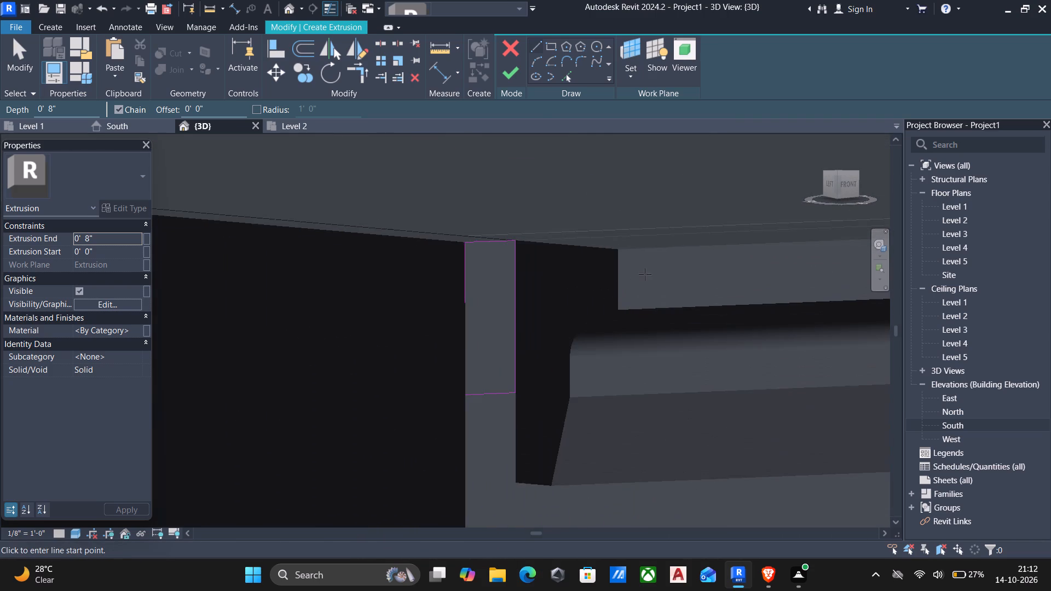
pyautogui.scroll(5, 637, 331)
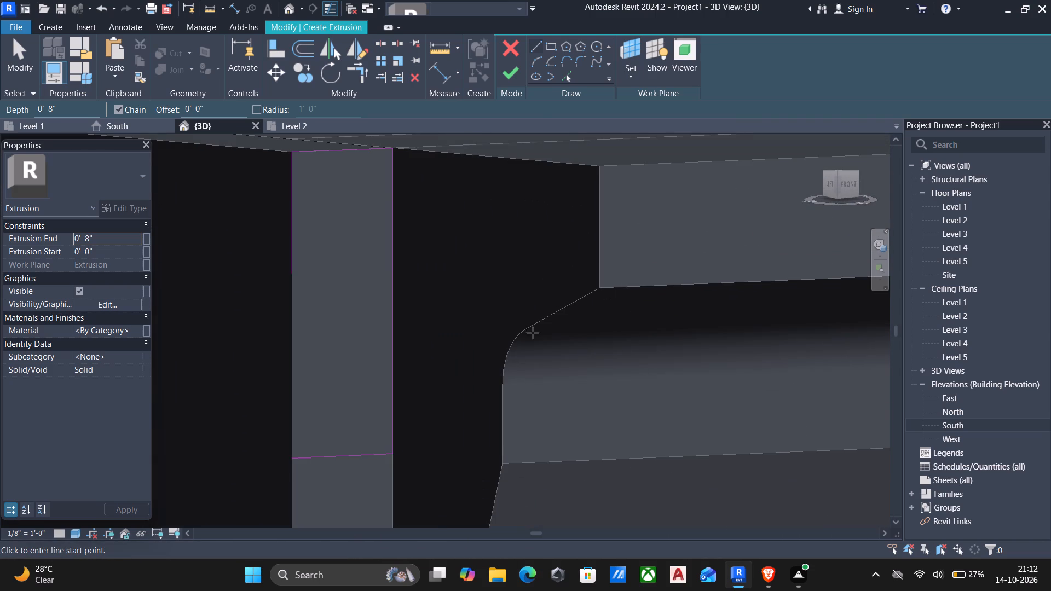
pyautogui.scroll(-5, 532, 334)
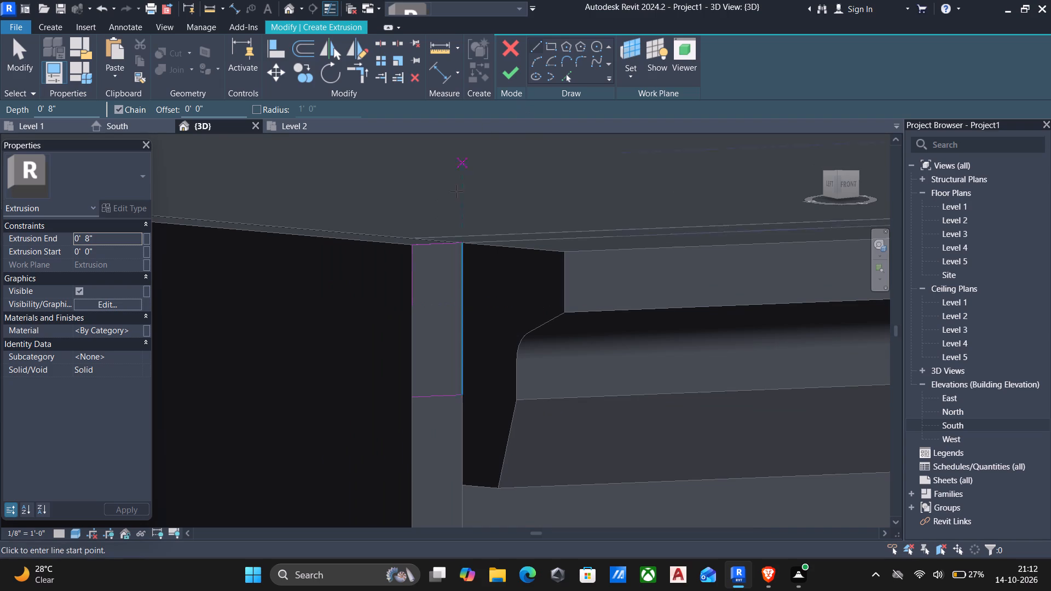
# Delete the sketched lines around the band's end and discard the new extrusion sketch.
pyautogui.press('Escape')
pyautogui.moveTo(335, 198); pyautogui.dragTo(533, 465)
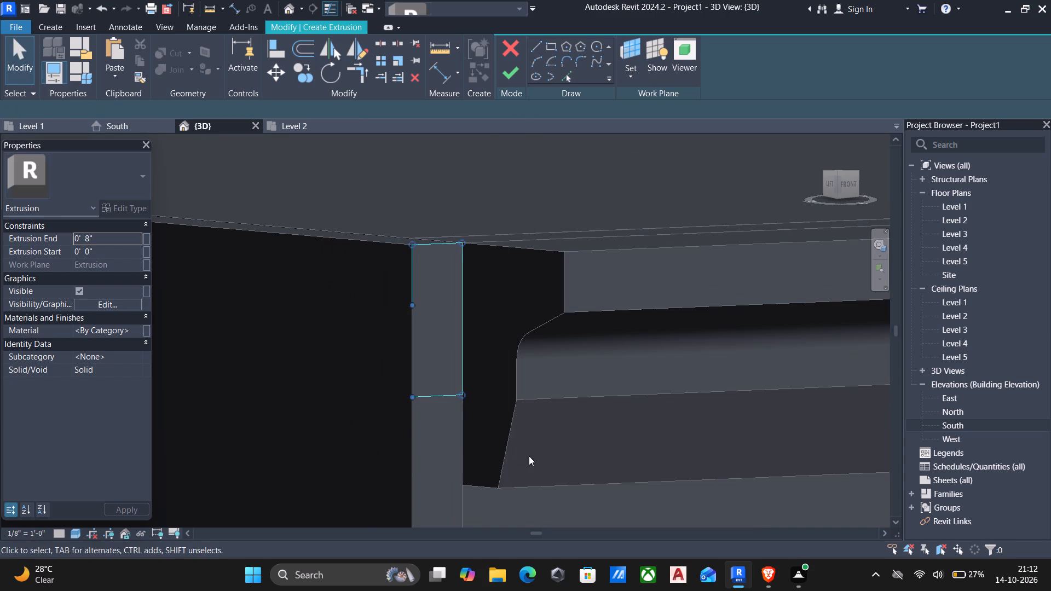
pyautogui.press('Delete')
pyautogui.click(512, 64)
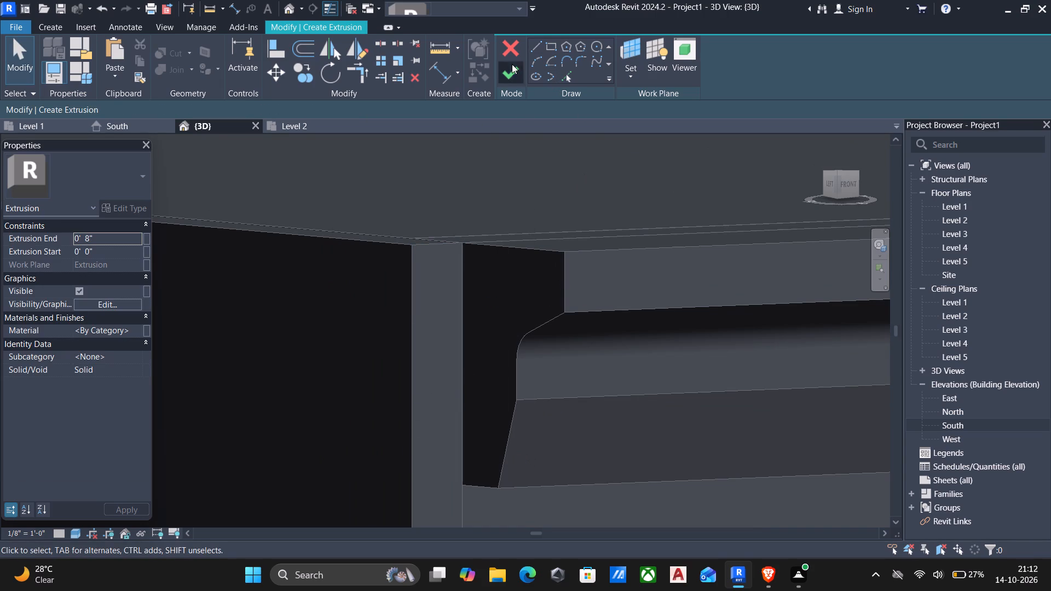
pyautogui.click(972, 543)
pyautogui.click(570, 311)
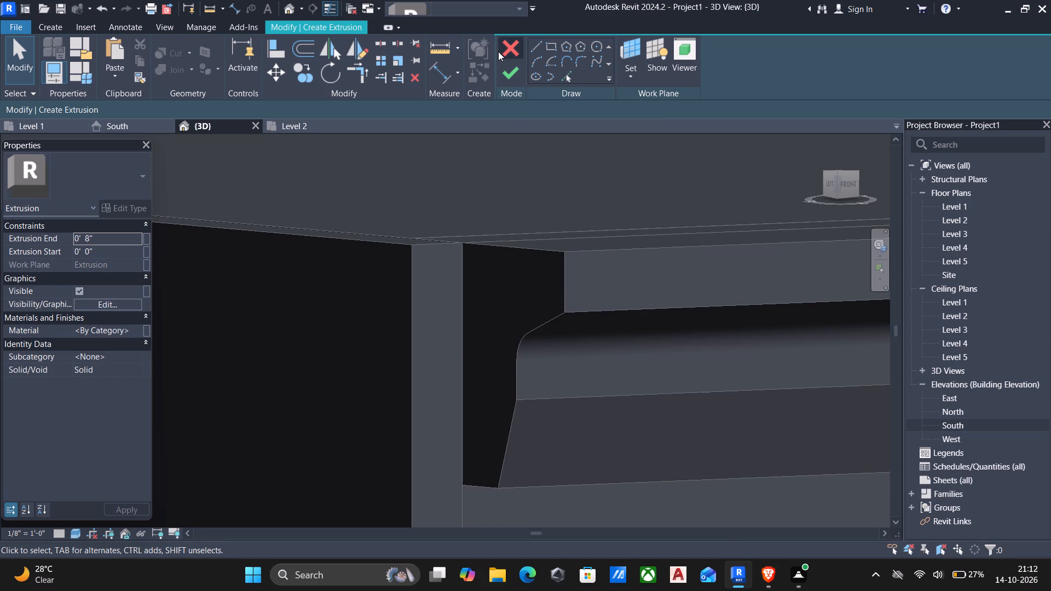
pyautogui.click(510, 50)
pyautogui.click(561, 289)
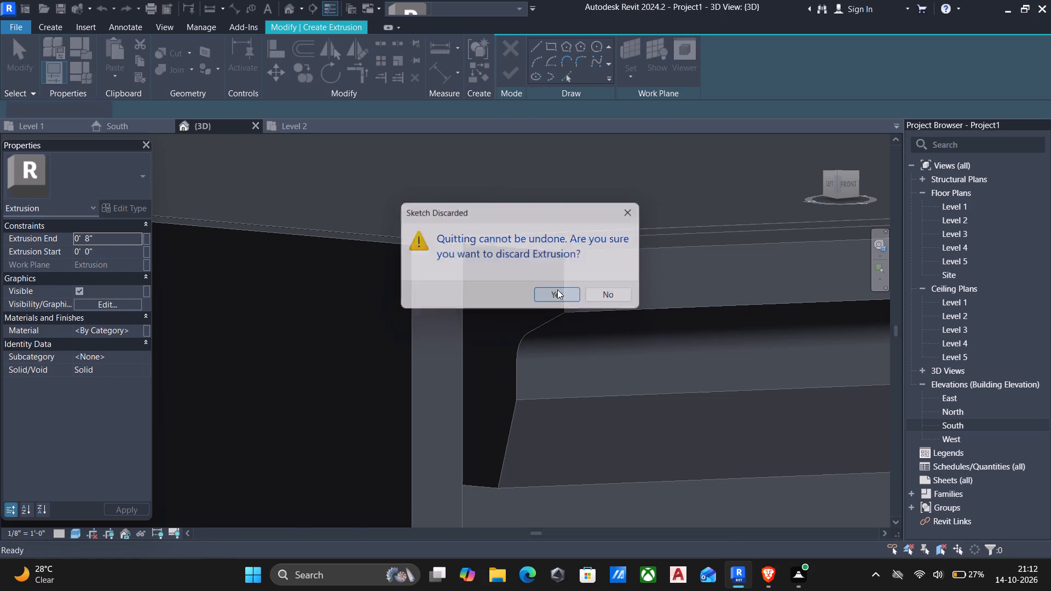
# Open the porch's front cornice extrusion for profile editing.
pyautogui.scroll(-11, 453, 359)
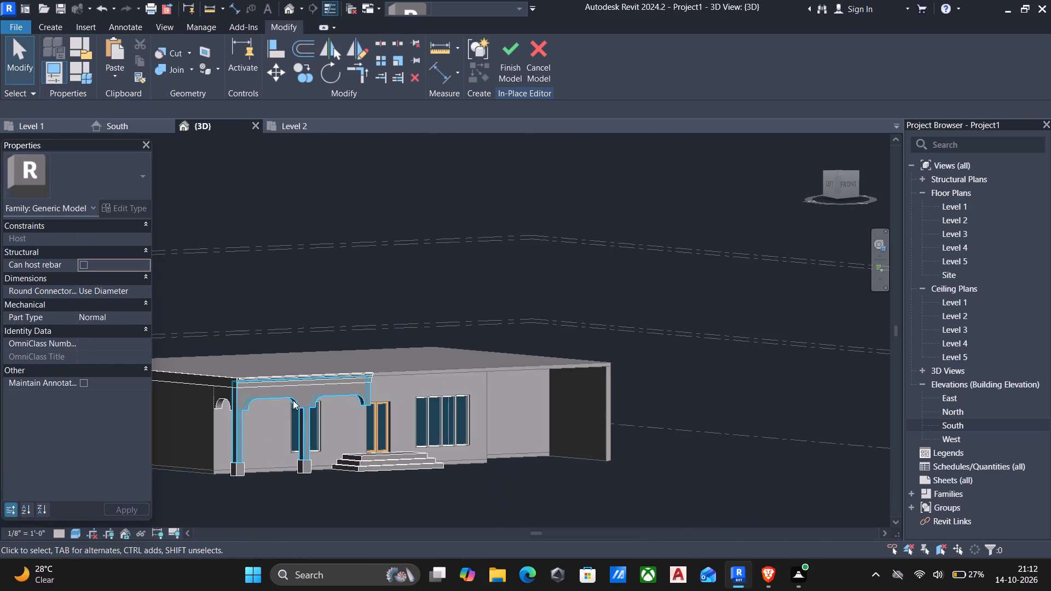
pyautogui.scroll(5, 293, 400)
pyautogui.moveTo(265, 366); pyautogui.dragTo(507, 410, button='middle')
pyautogui.click(484, 403)
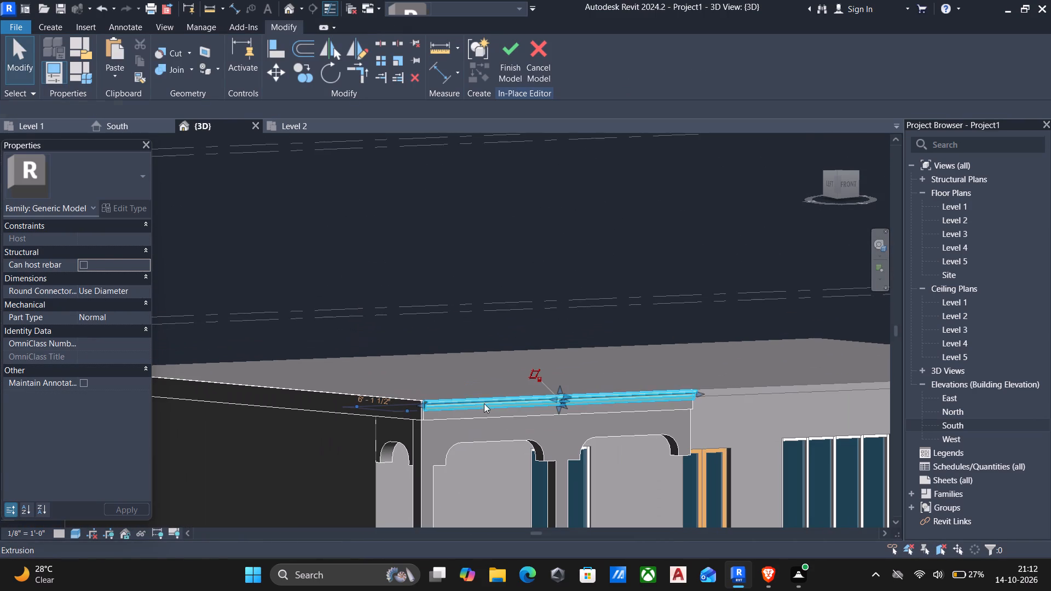
pyautogui.click(503, 59)
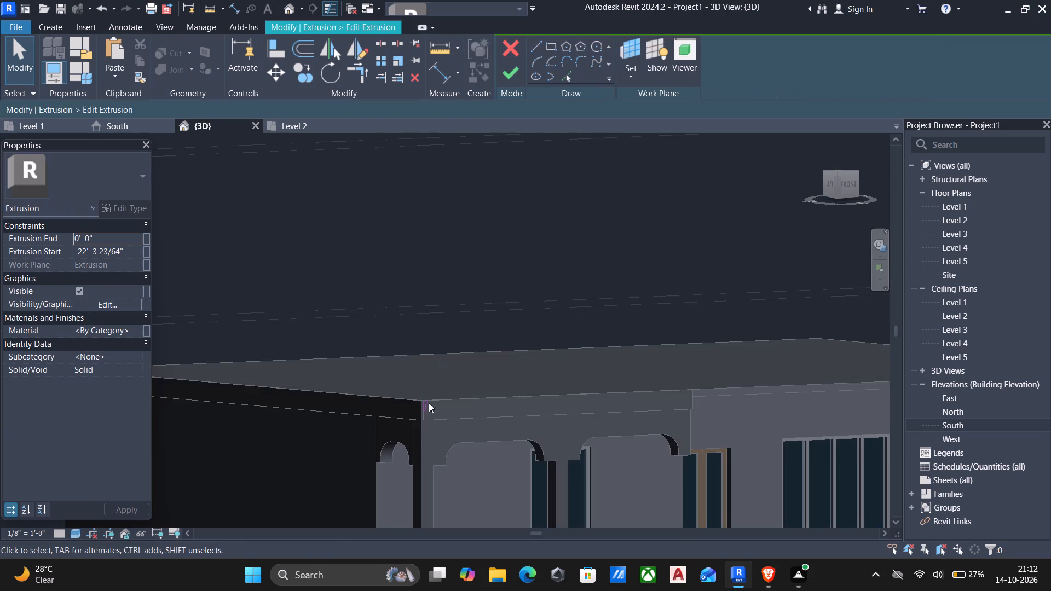
# Measure the cornice profile's top edge and the height of its outer lip.
pyautogui.scroll(6, 423, 436)
pyautogui.scroll(6, 416, 373)
pyautogui.scroll(6, 434, 331)
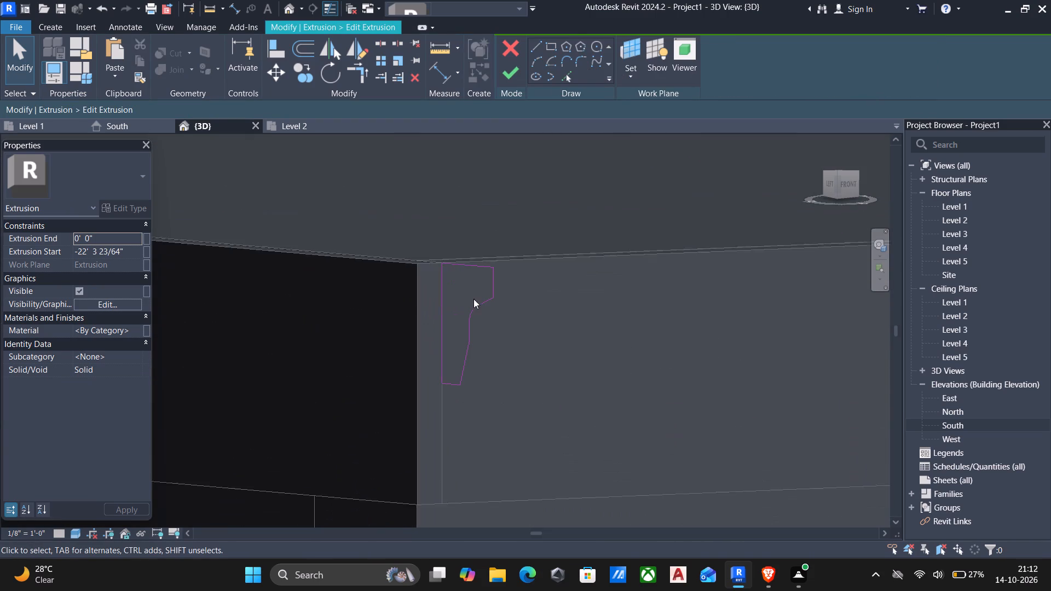
pyautogui.scroll(5, 474, 300)
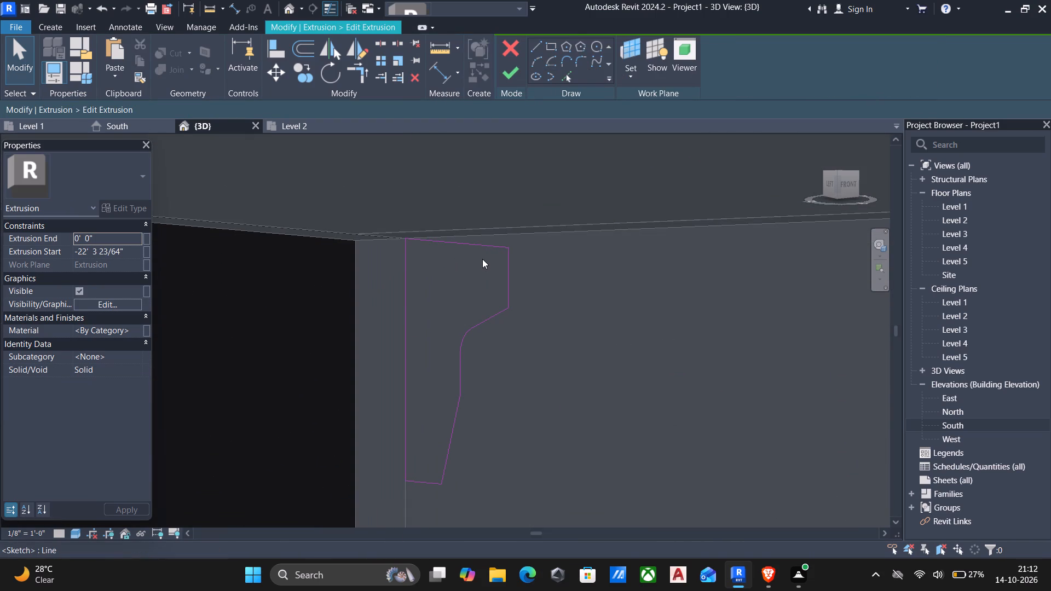
pyautogui.press('d')
pyautogui.press('d')
pyautogui.scroll(4, 460, 254)
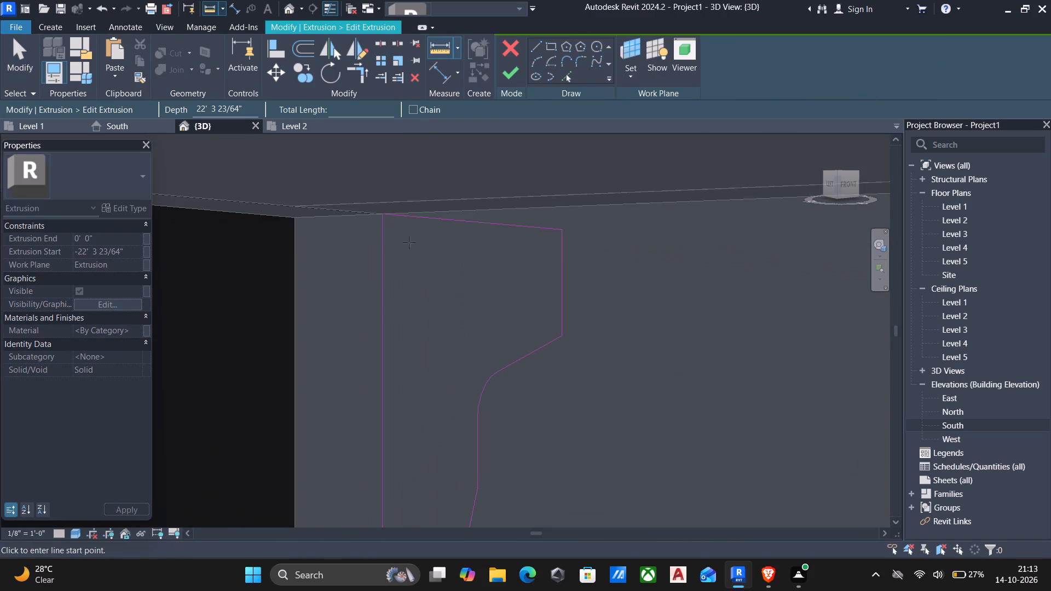
pyautogui.click(384, 213)
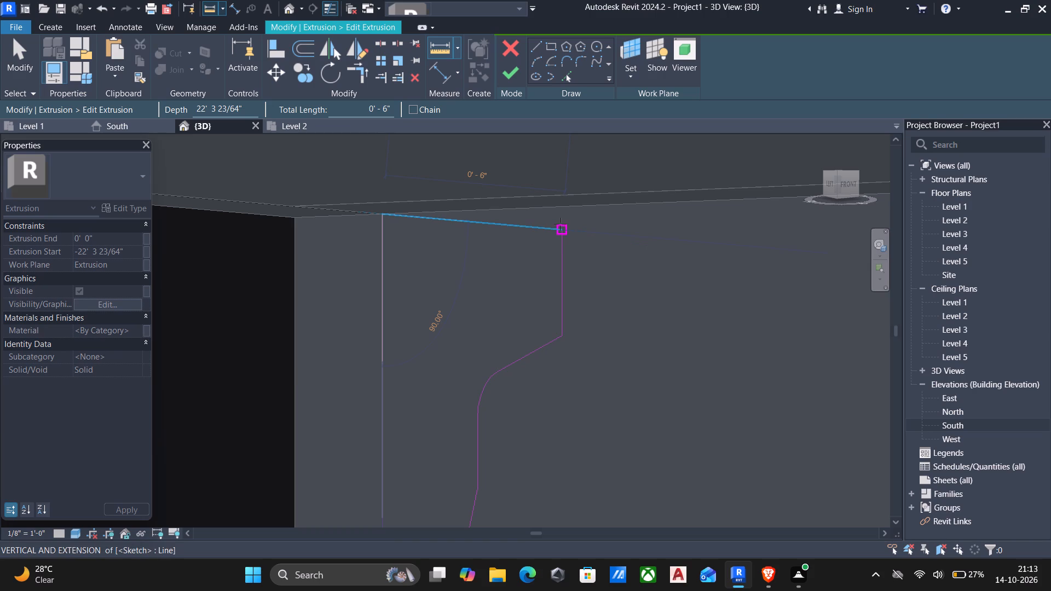
pyautogui.click(575, 221)
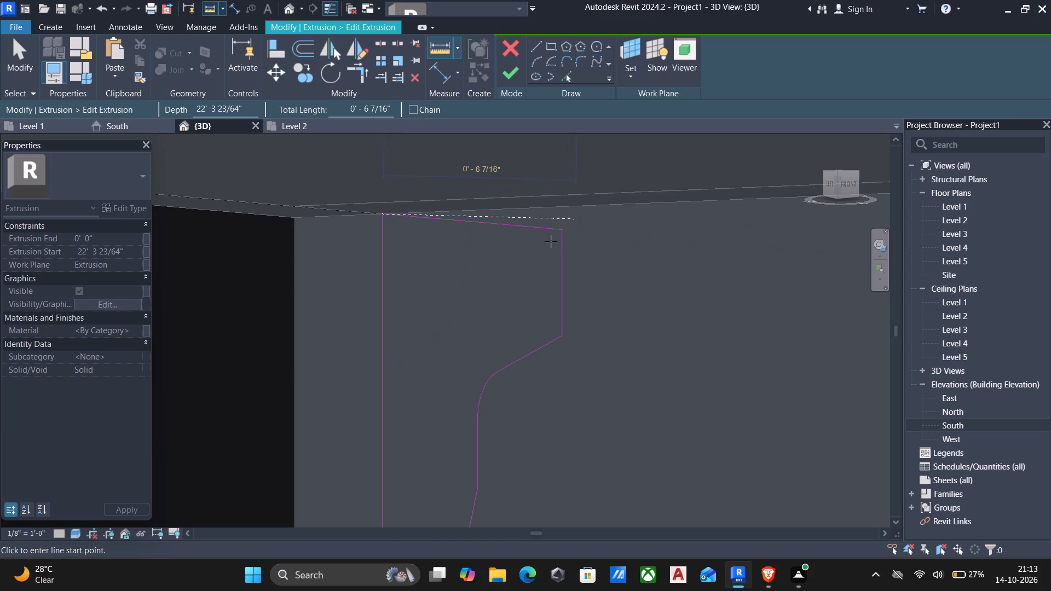
pyautogui.moveTo(562, 228); pyautogui.dragTo(551, 243)
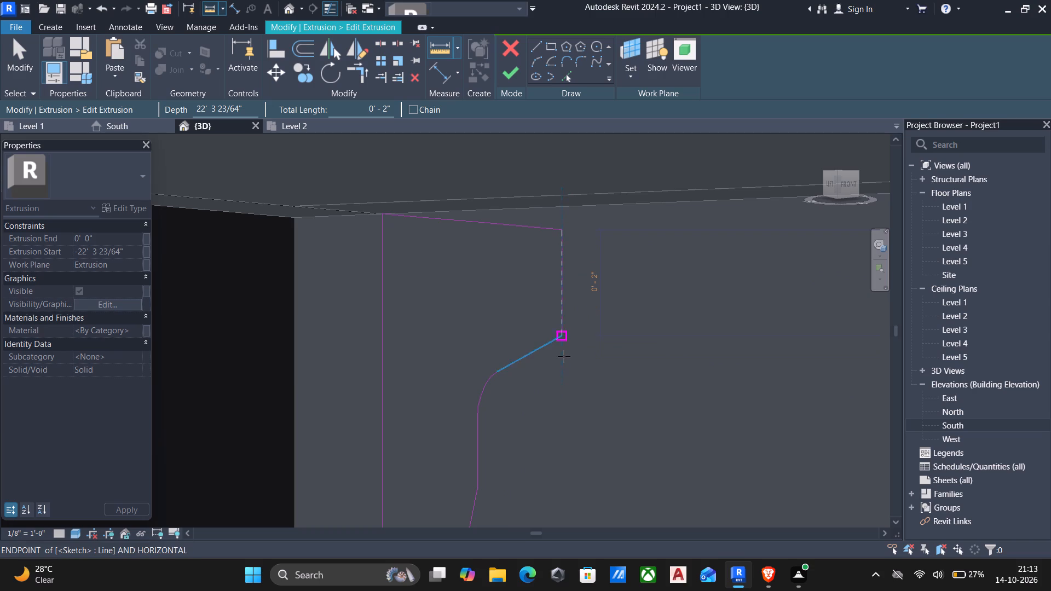
pyautogui.click(564, 357)
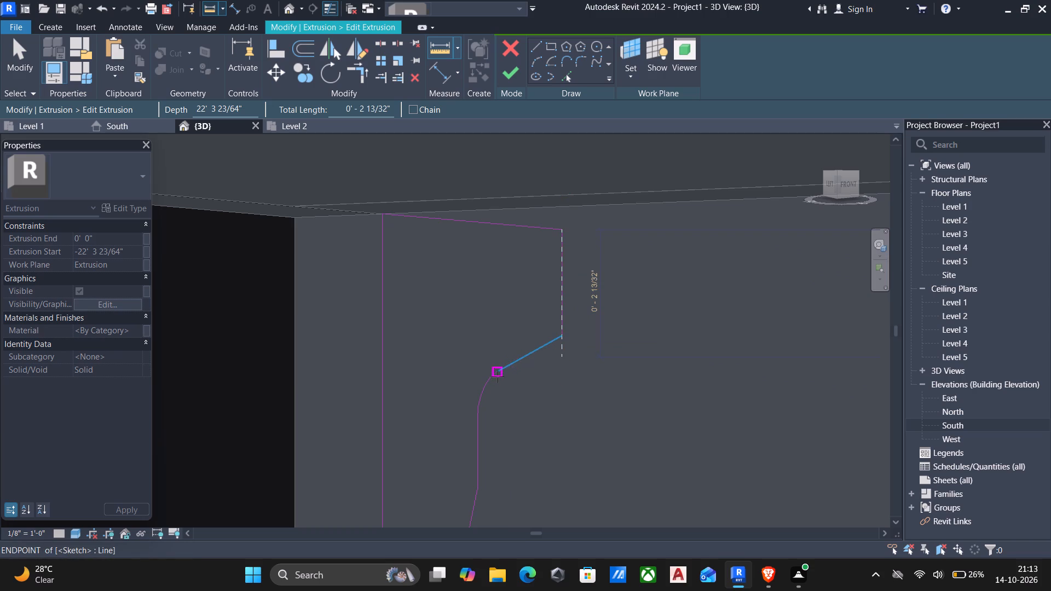
pyautogui.click(560, 339)
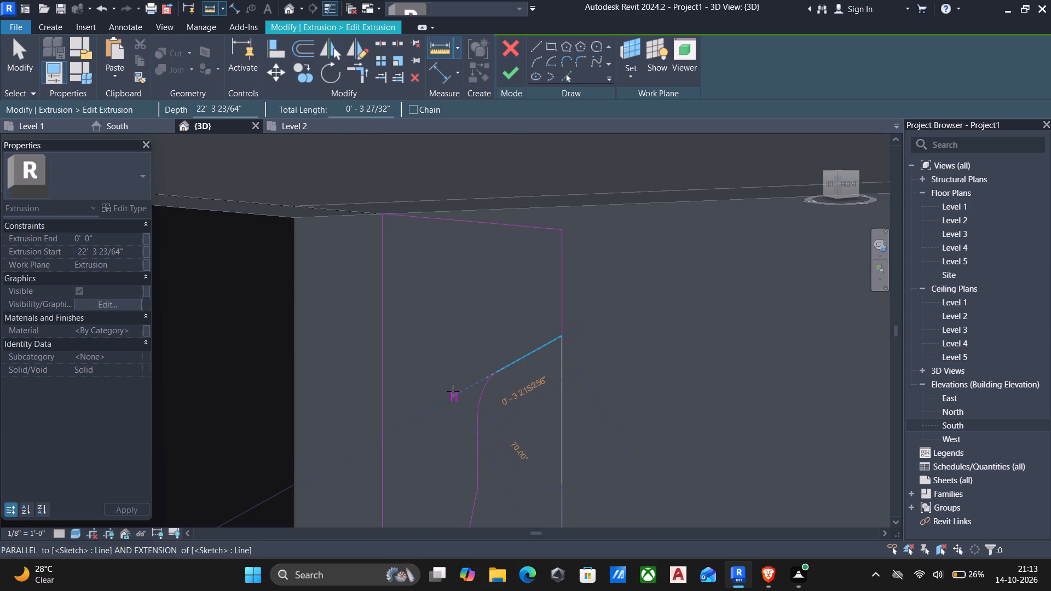
pyautogui.press('Escape')
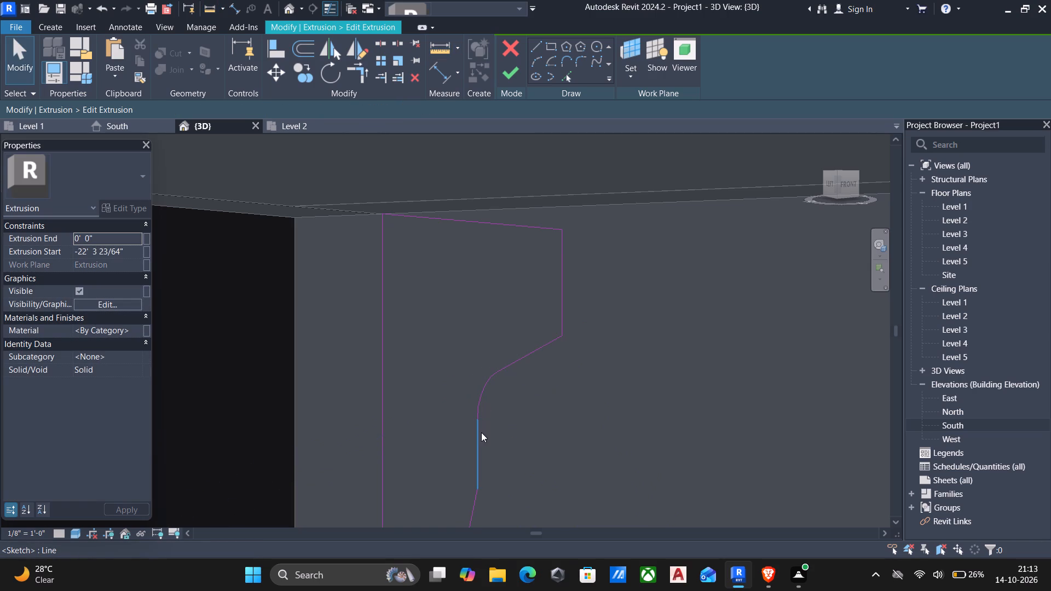
# Measure the short vertical segment between the profile's curve and lower slope.
pyautogui.write('dd')
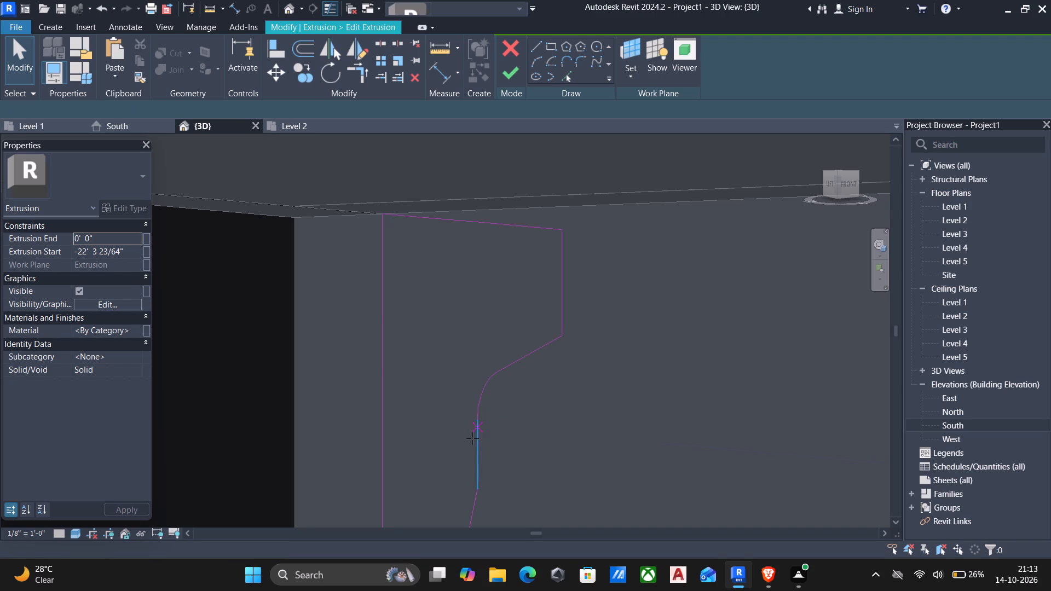
pyautogui.click(476, 423)
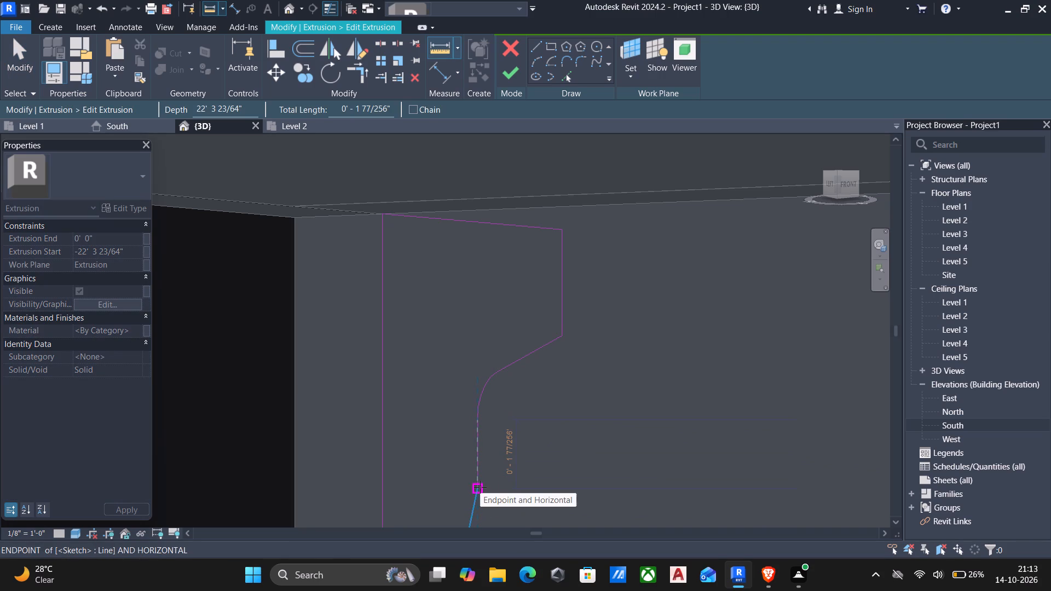
pyautogui.moveTo(480, 490); pyautogui.dragTo(473, 444, button='middle')
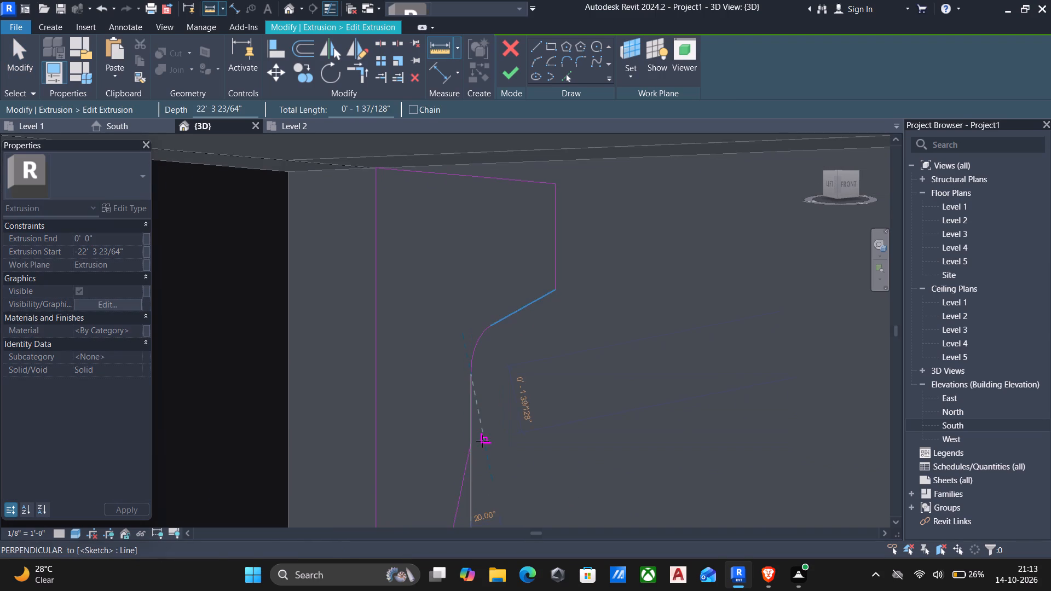
pyautogui.moveTo(461, 468); pyautogui.dragTo(472, 330, button='middle')
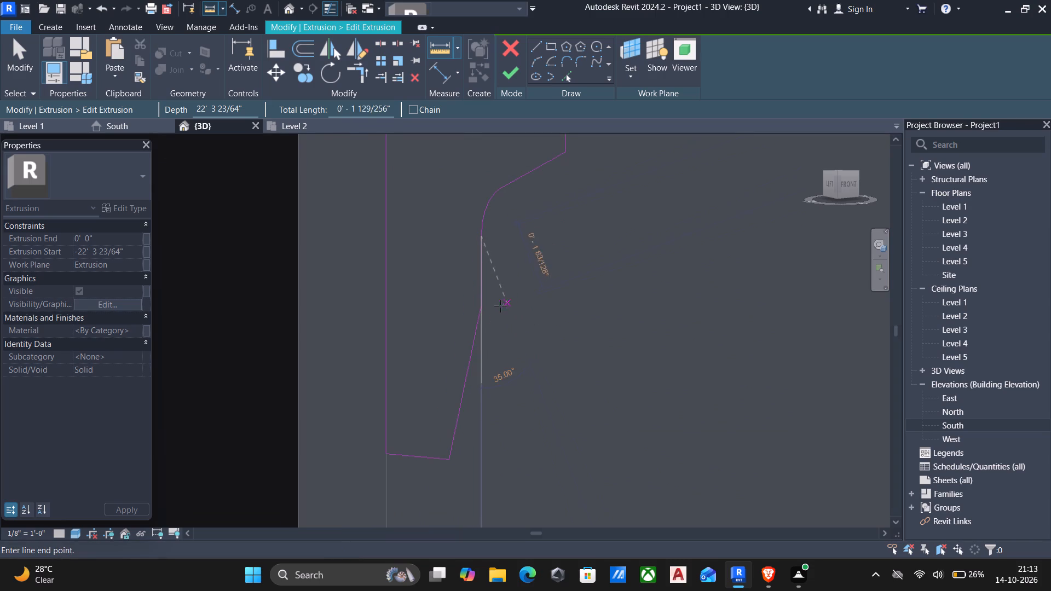
pyautogui.press('Escape')
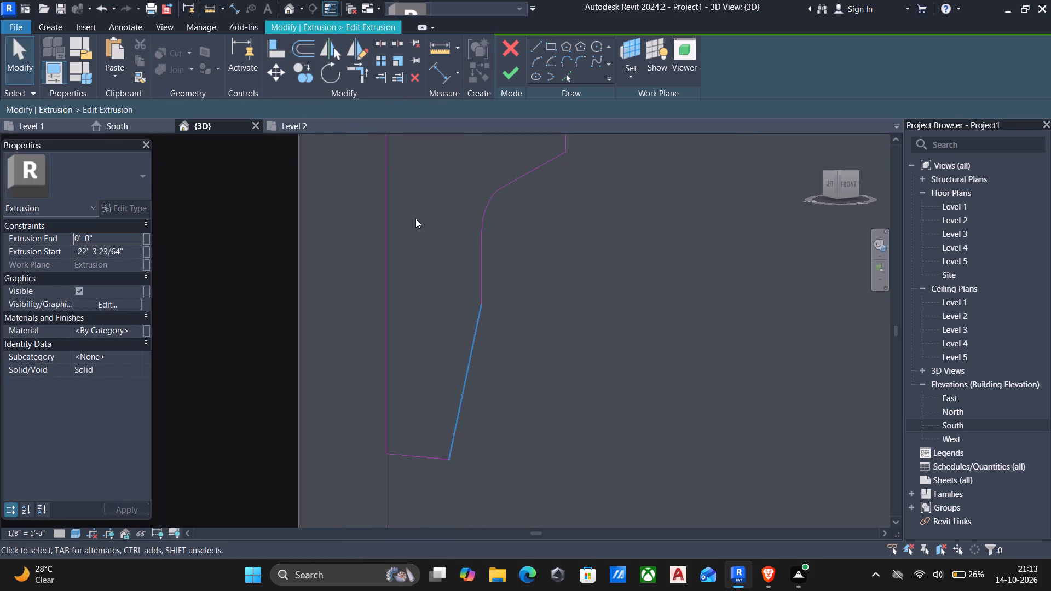
# Measure the full height of the cornice profile's straight back edge.
pyautogui.press('d')
pyautogui.press('d')
pyautogui.moveTo(394, 378); pyautogui.dragTo(394, 383, button='middle')
pyautogui.scroll(-4, 395, 381)
pyautogui.click(395, 174)
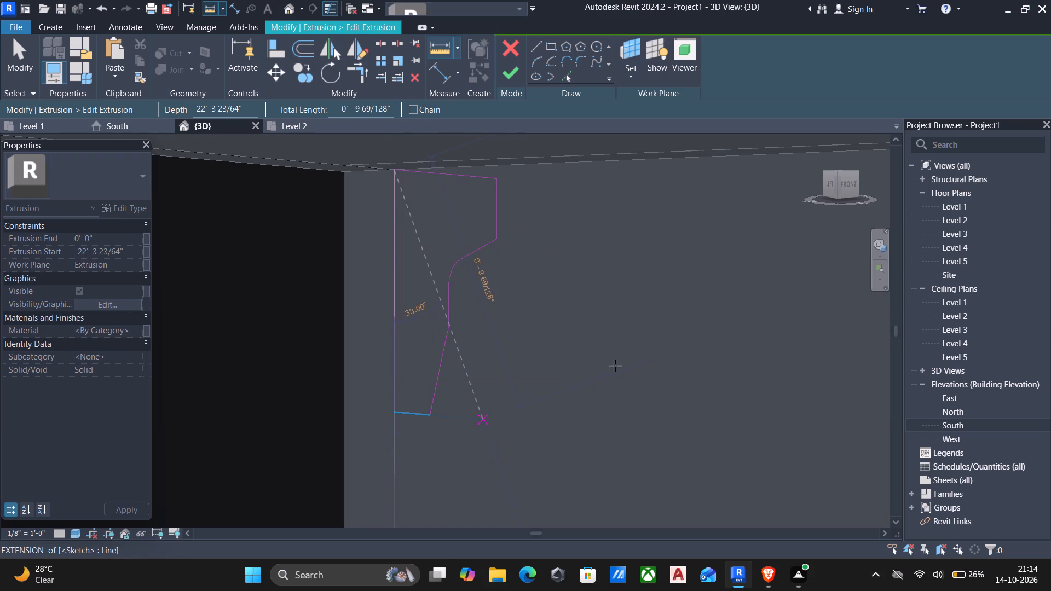
pyautogui.click(395, 412)
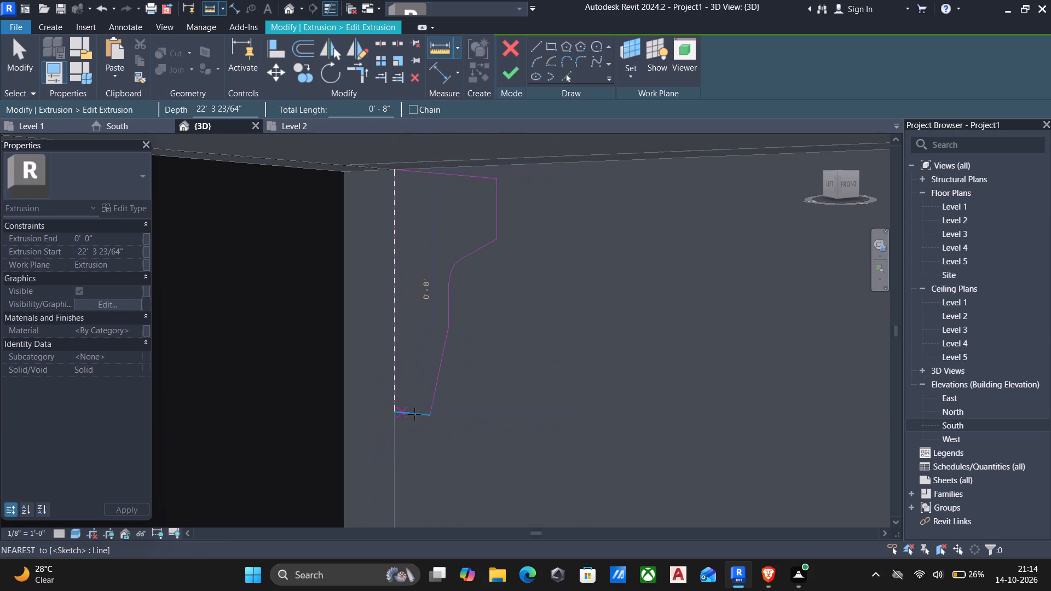
# Measure the cornice profile's bottom edge from corner to corner.
pyautogui.click(428, 415)
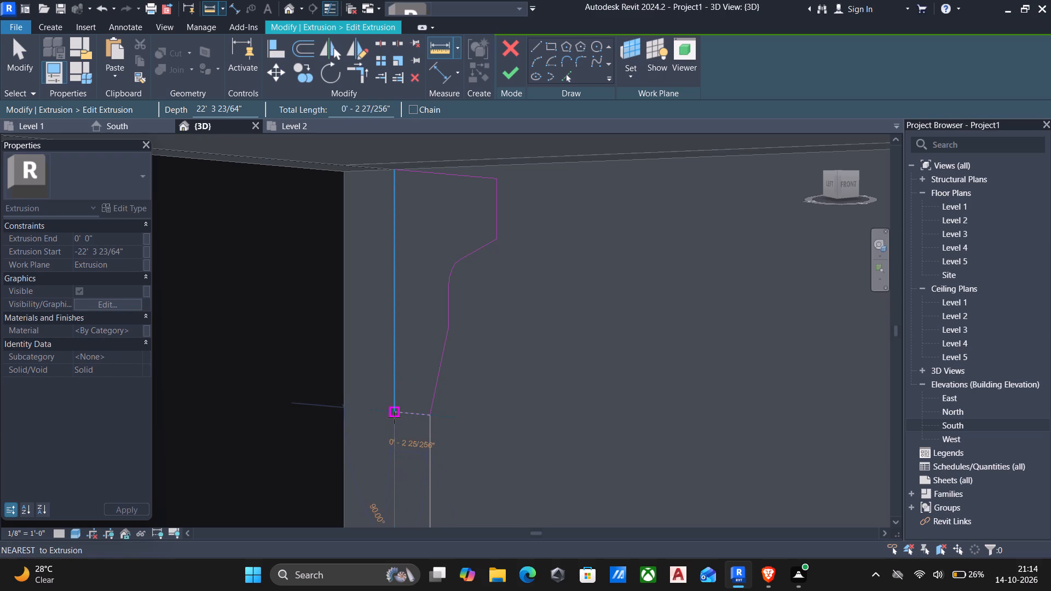
pyautogui.scroll(2, 399, 411)
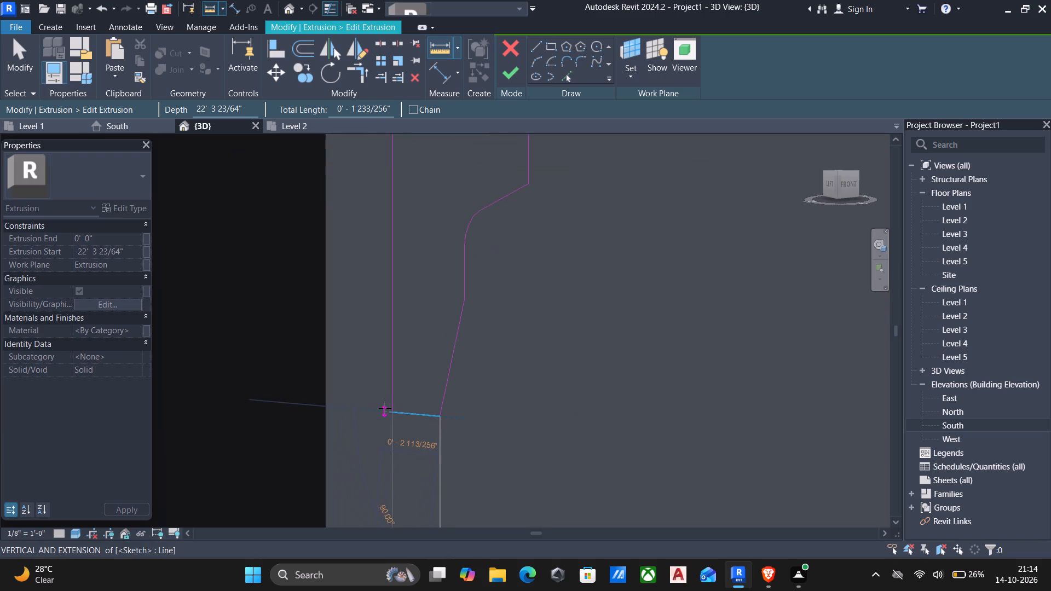
pyautogui.scroll(2, 390, 416)
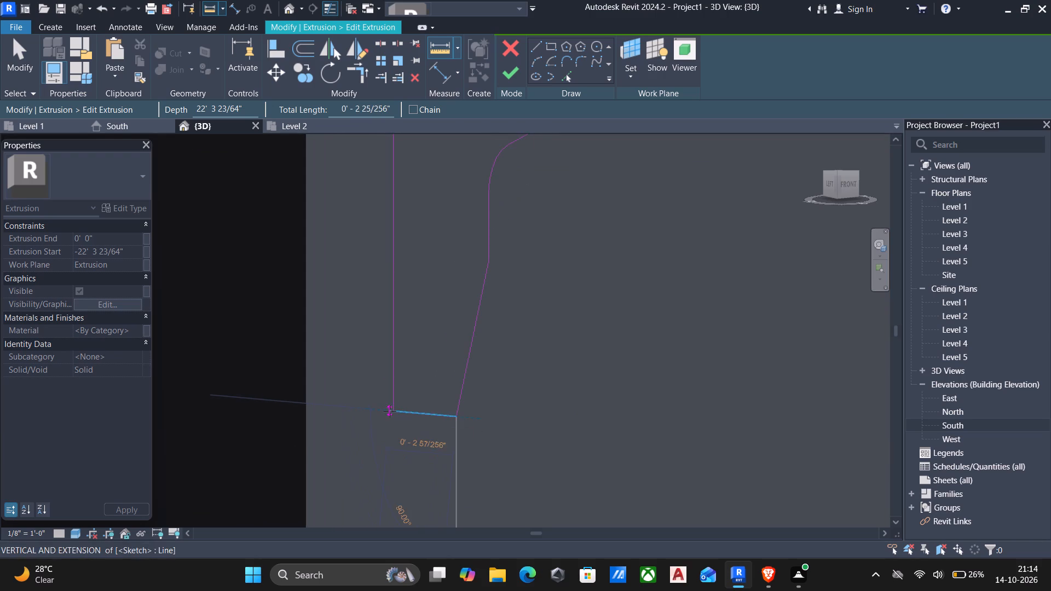
pyautogui.scroll(1, 391, 421)
pyautogui.press('Escape')
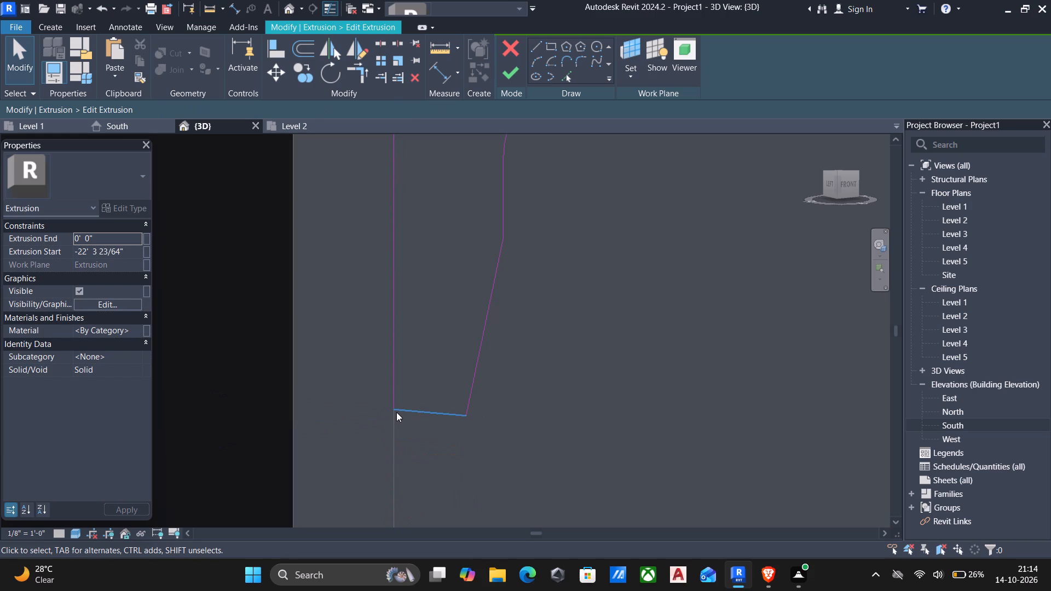
pyautogui.write('dd')
pyautogui.scroll(3, 408, 409)
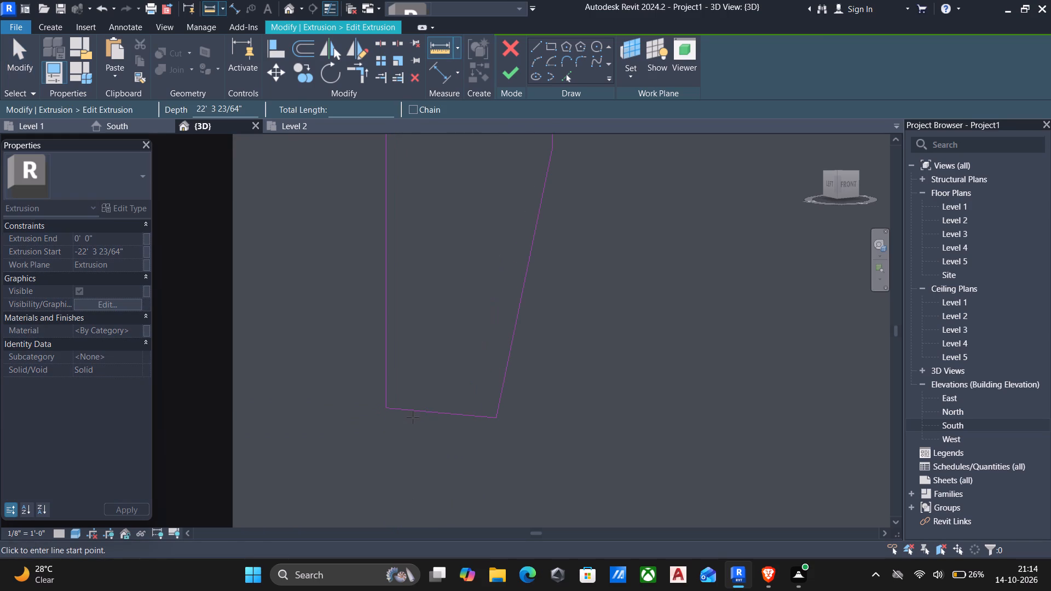
pyautogui.click(498, 418)
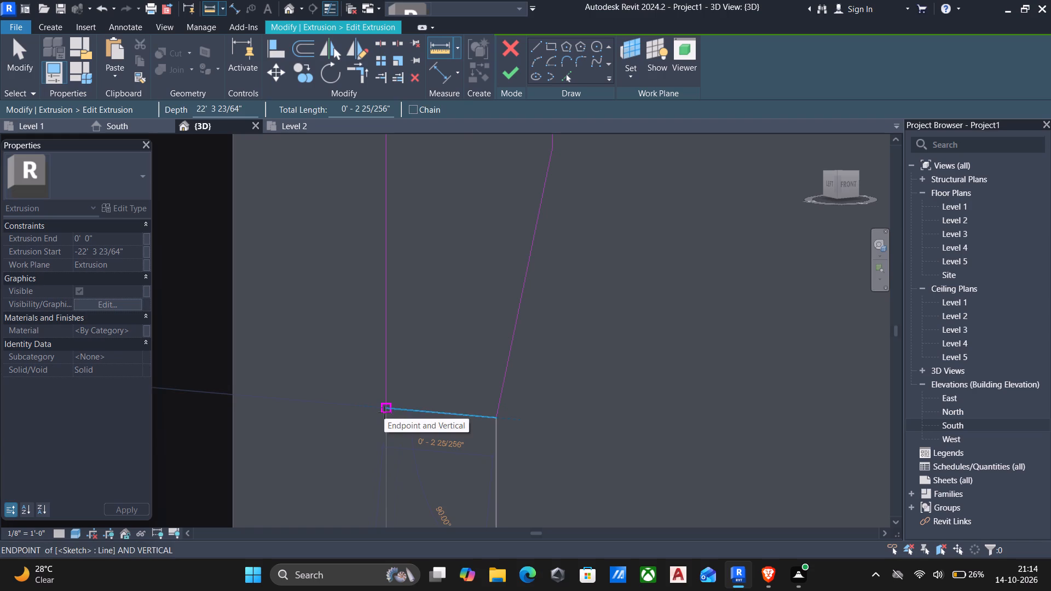
pyautogui.press('Escape')
pyautogui.scroll(-4, 384, 413)
pyautogui.press('d')
pyautogui.press('d')
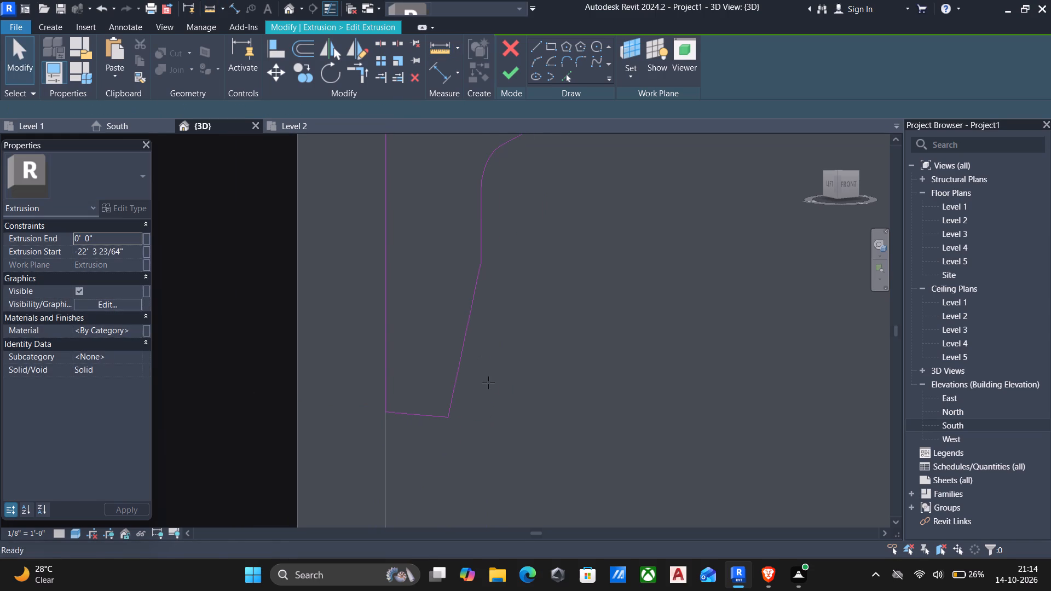
pyautogui.scroll(6, 467, 392)
pyautogui.scroll(5, 443, 439)
pyautogui.scroll(-4, 351, 426)
pyautogui.scroll(5, 248, 433)
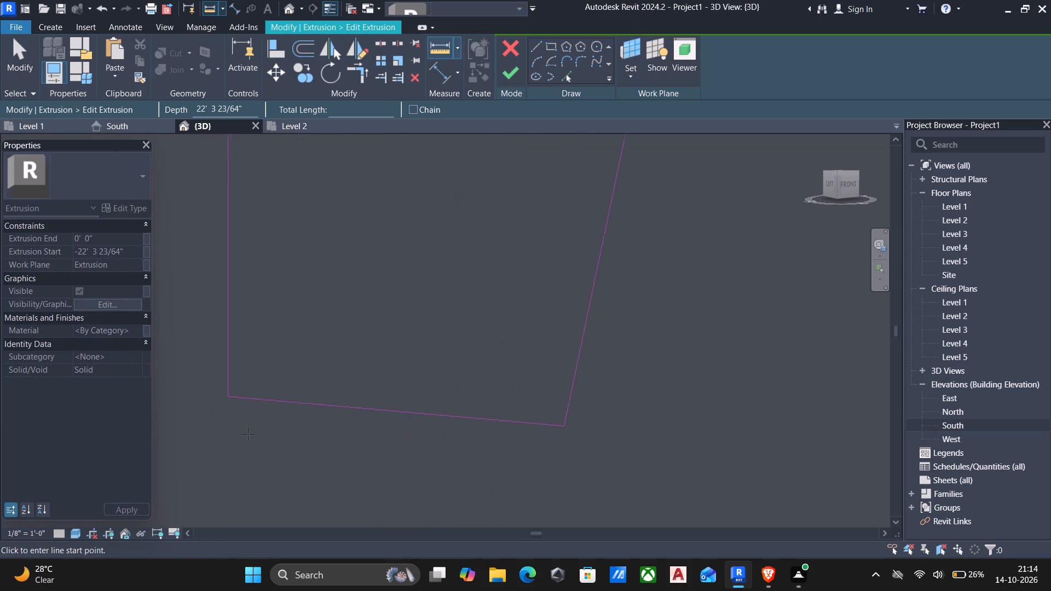
pyautogui.scroll(4, 238, 395)
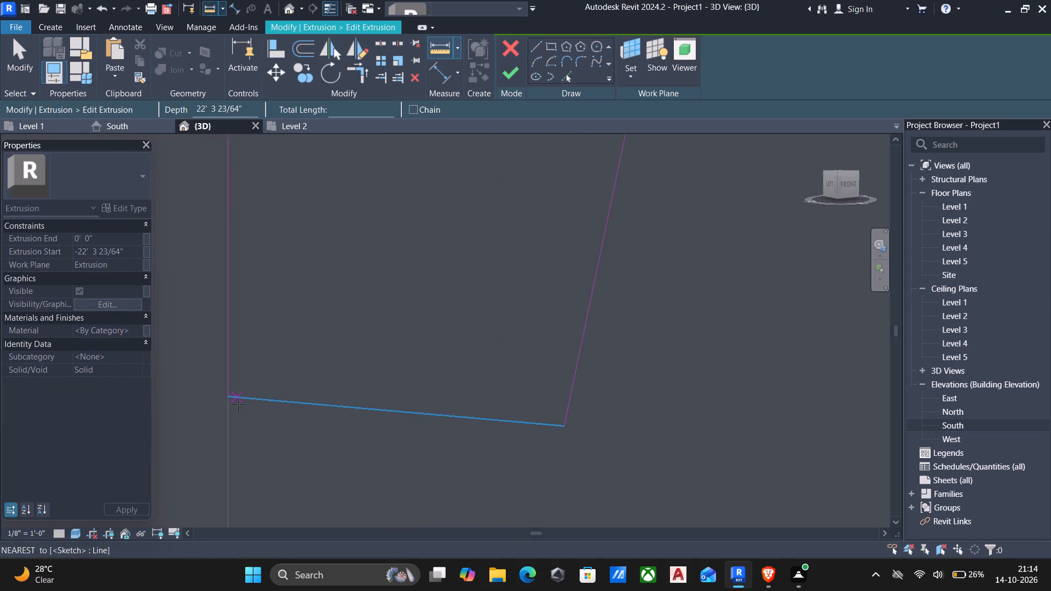
pyautogui.click(222, 397)
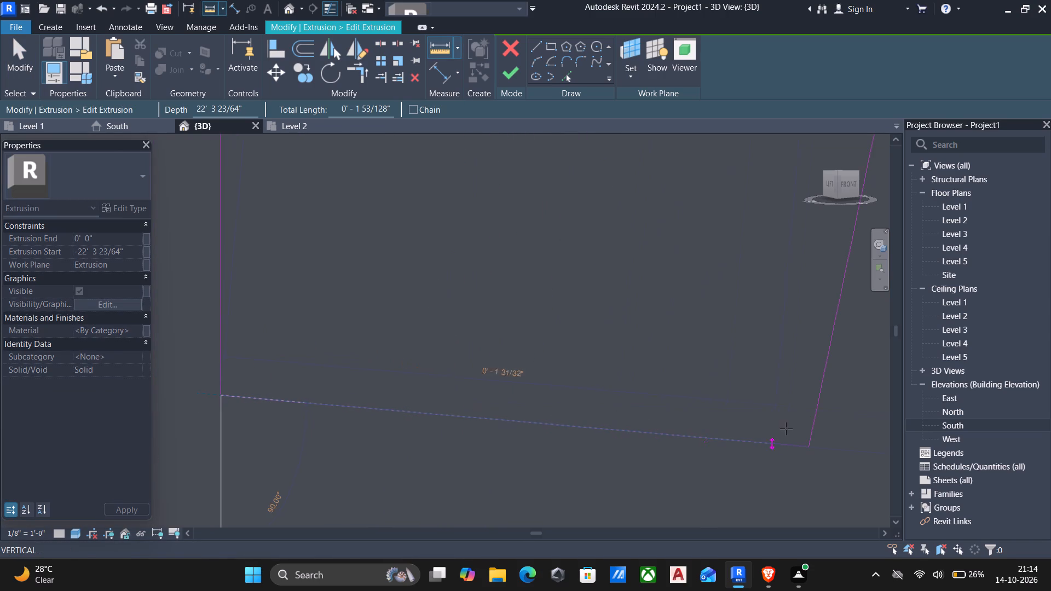
pyautogui.click(810, 448)
pyautogui.press('Escape')
pyautogui.scroll(-6, 739, 452)
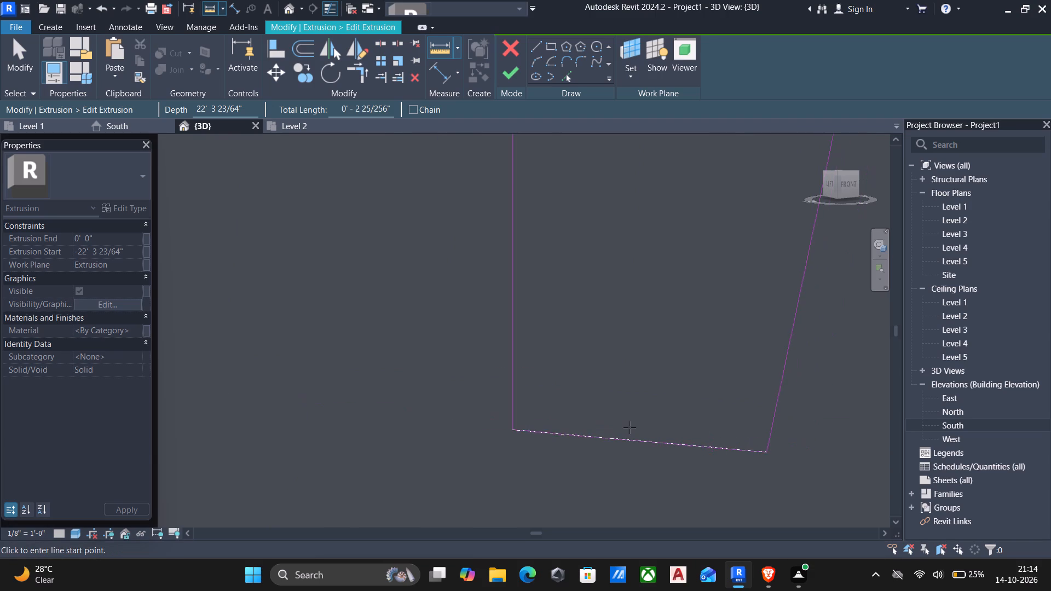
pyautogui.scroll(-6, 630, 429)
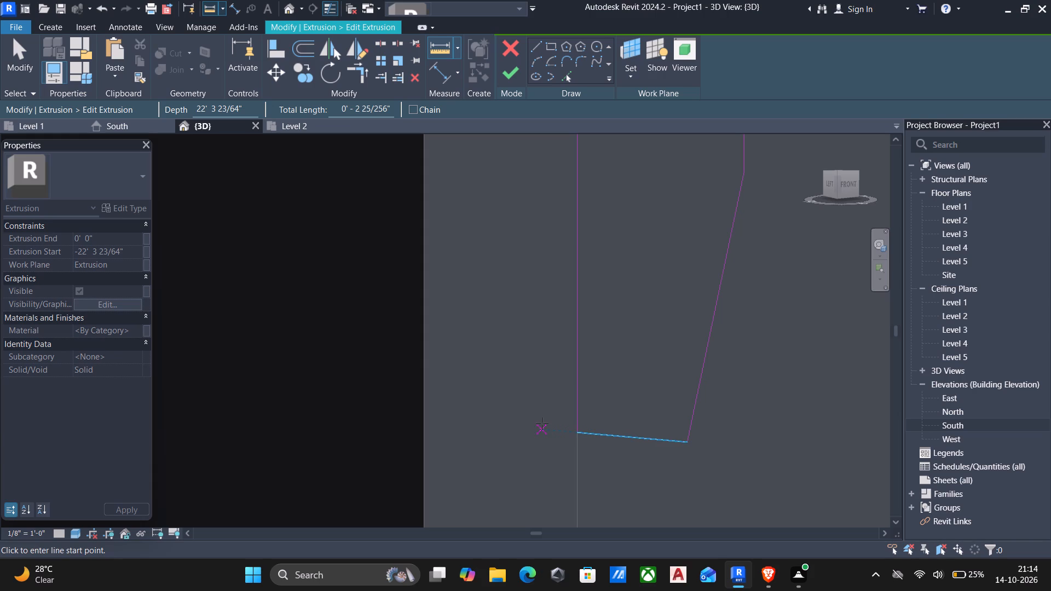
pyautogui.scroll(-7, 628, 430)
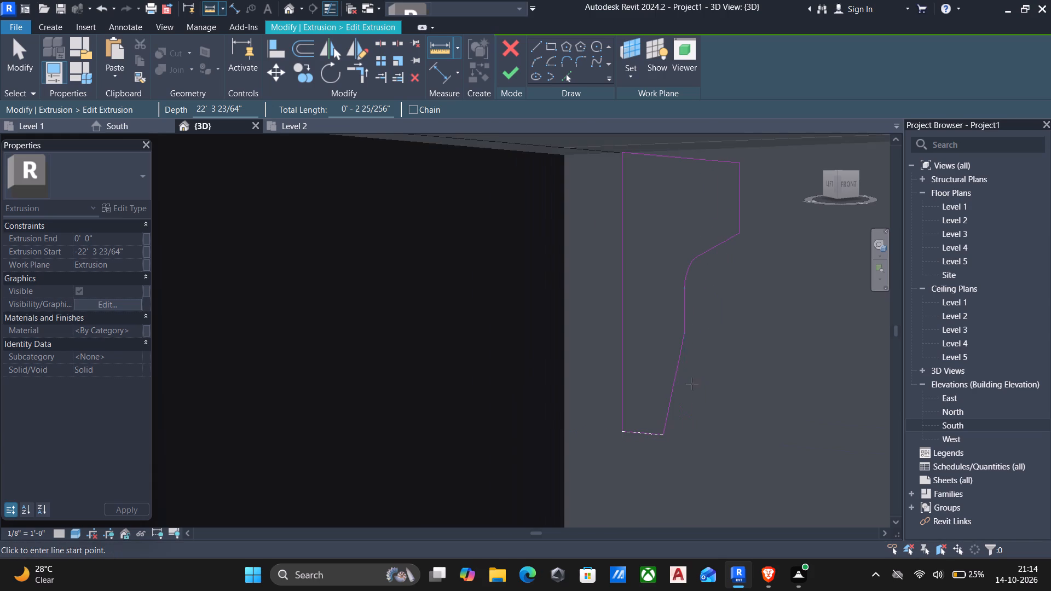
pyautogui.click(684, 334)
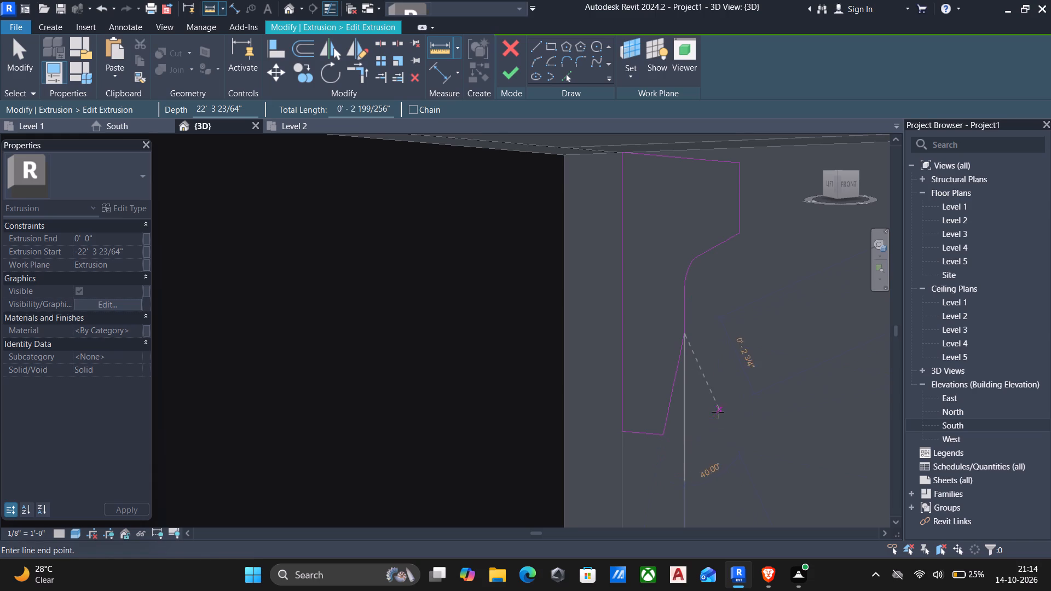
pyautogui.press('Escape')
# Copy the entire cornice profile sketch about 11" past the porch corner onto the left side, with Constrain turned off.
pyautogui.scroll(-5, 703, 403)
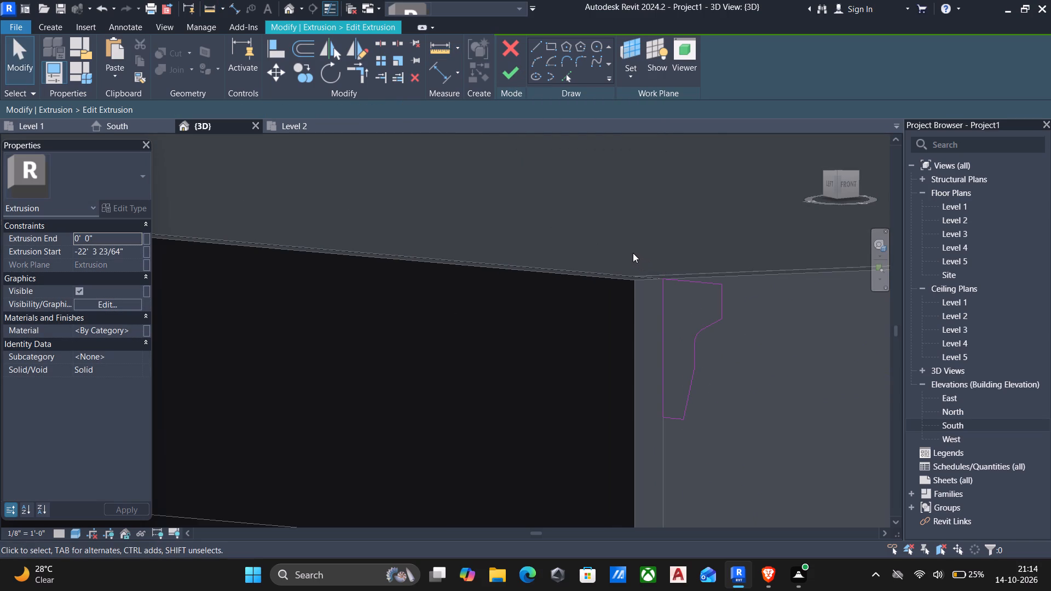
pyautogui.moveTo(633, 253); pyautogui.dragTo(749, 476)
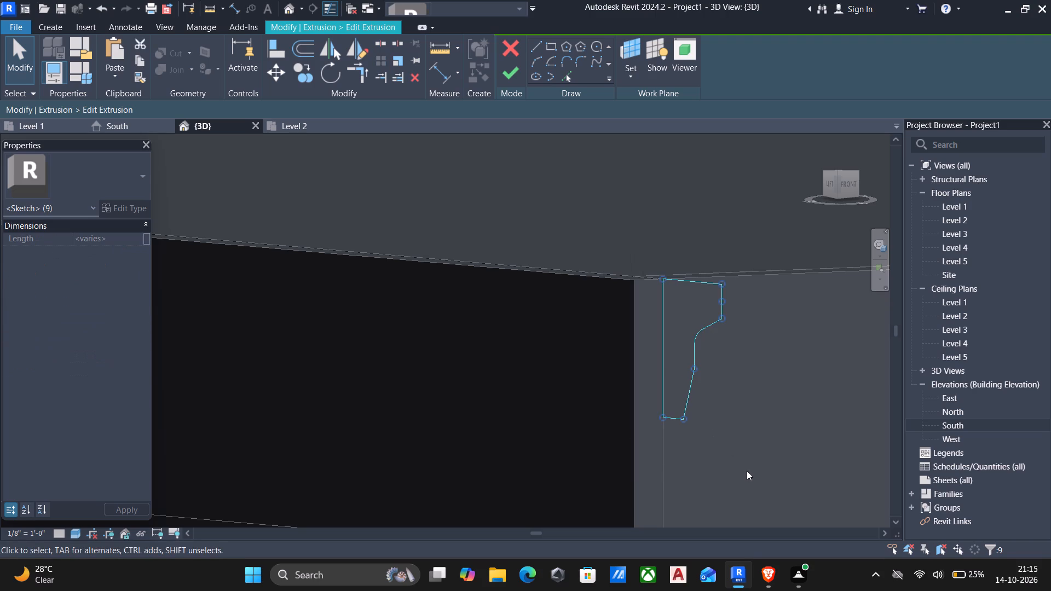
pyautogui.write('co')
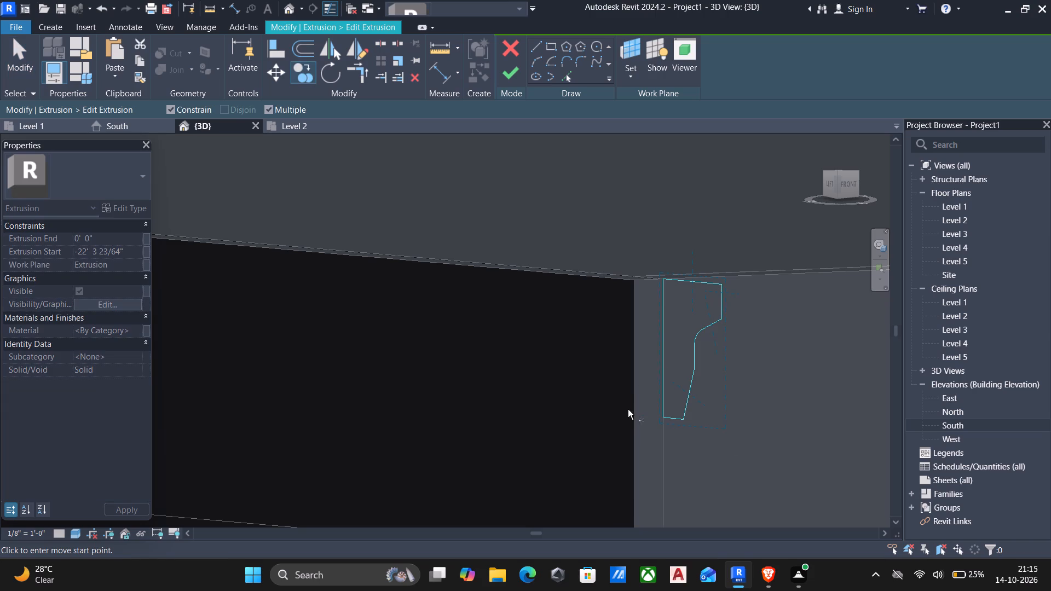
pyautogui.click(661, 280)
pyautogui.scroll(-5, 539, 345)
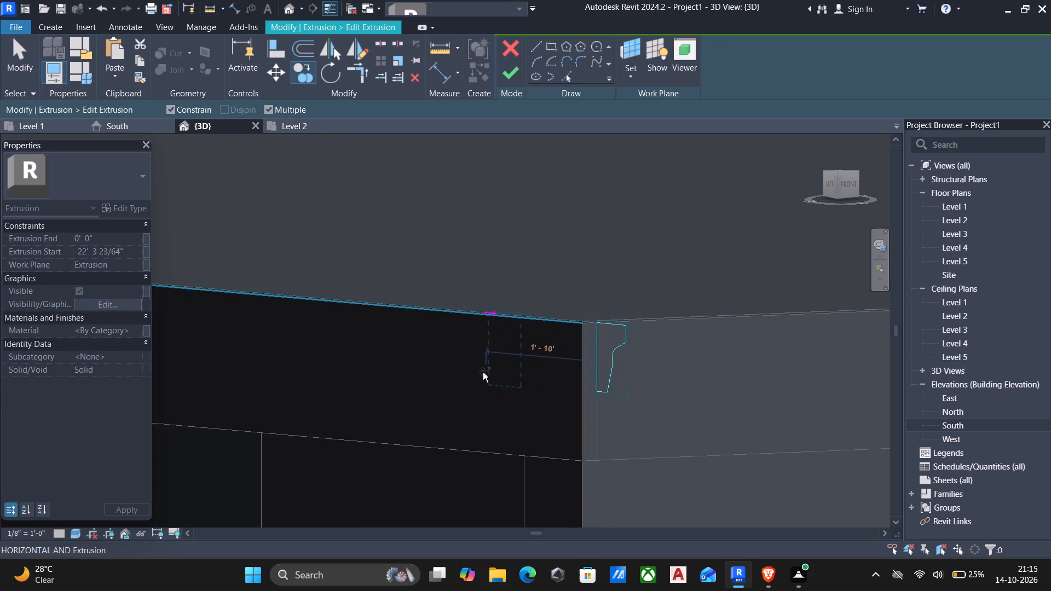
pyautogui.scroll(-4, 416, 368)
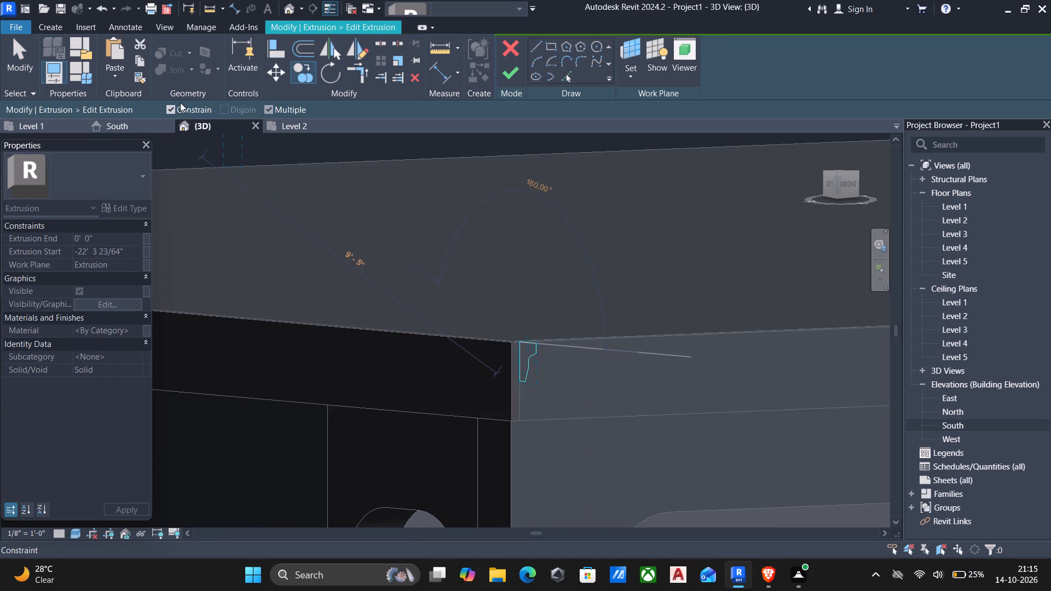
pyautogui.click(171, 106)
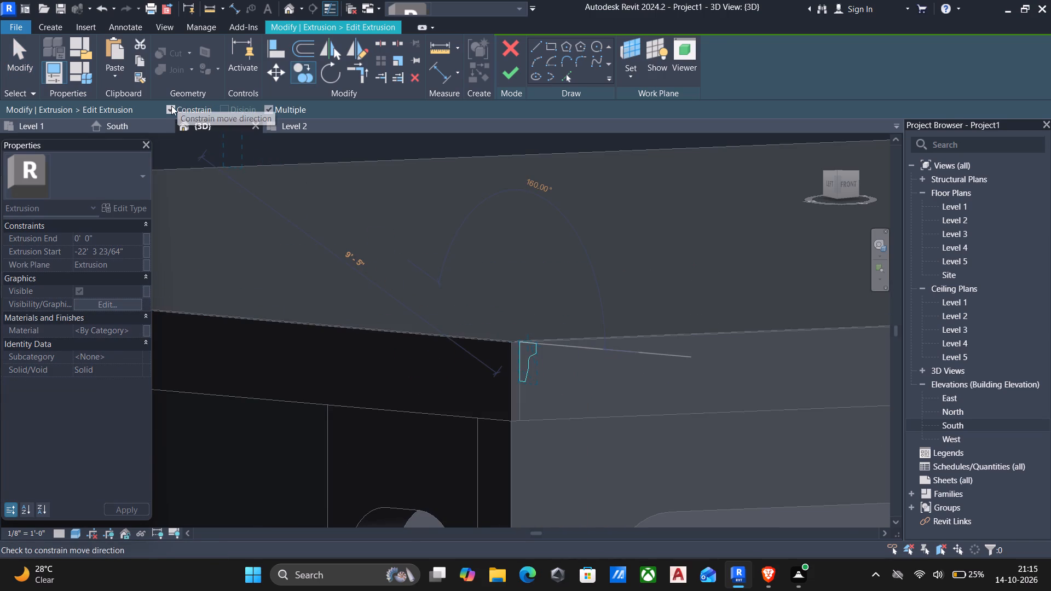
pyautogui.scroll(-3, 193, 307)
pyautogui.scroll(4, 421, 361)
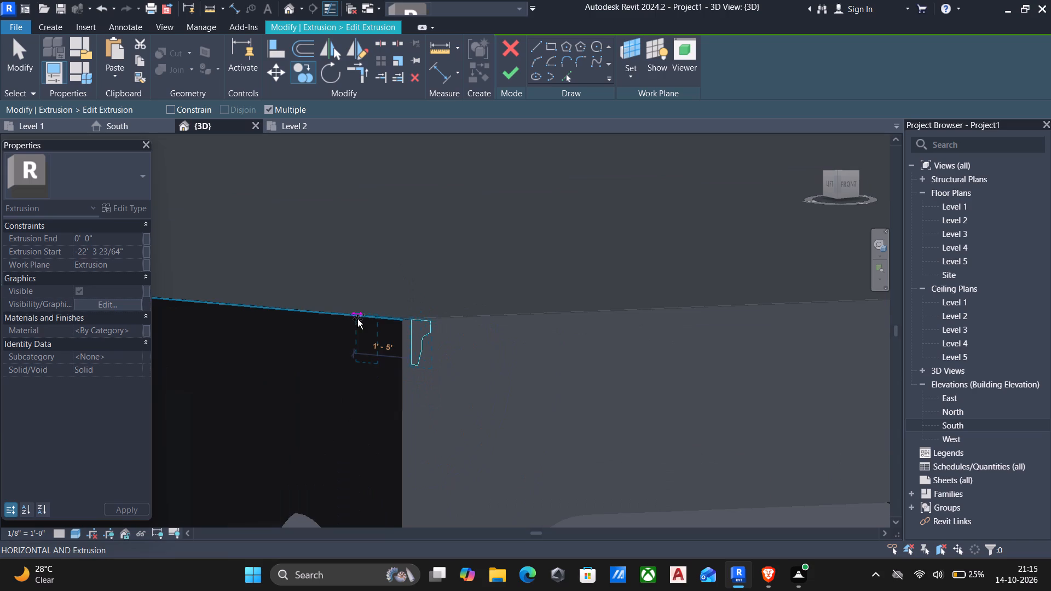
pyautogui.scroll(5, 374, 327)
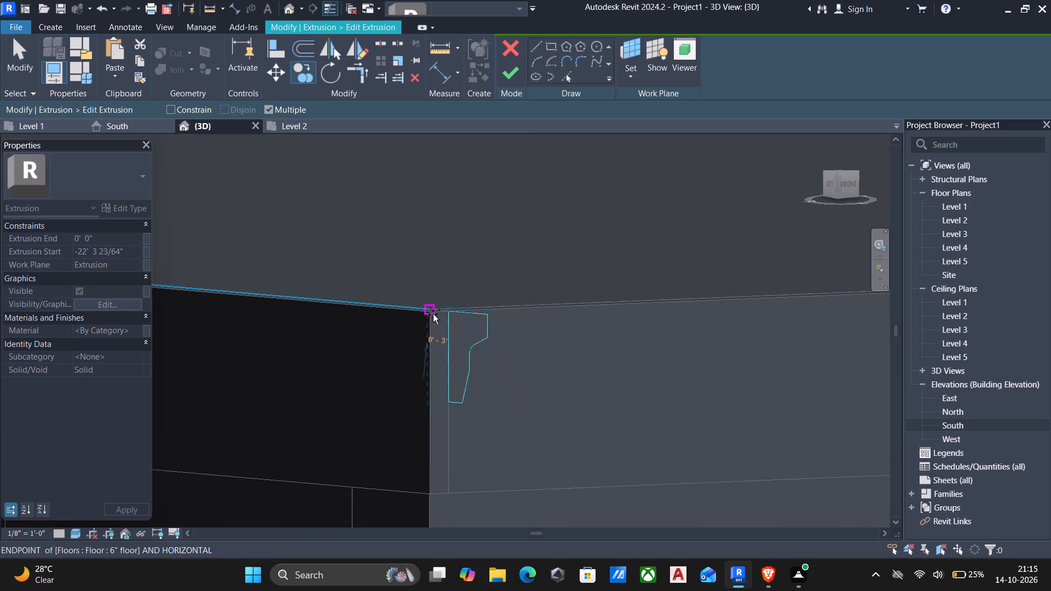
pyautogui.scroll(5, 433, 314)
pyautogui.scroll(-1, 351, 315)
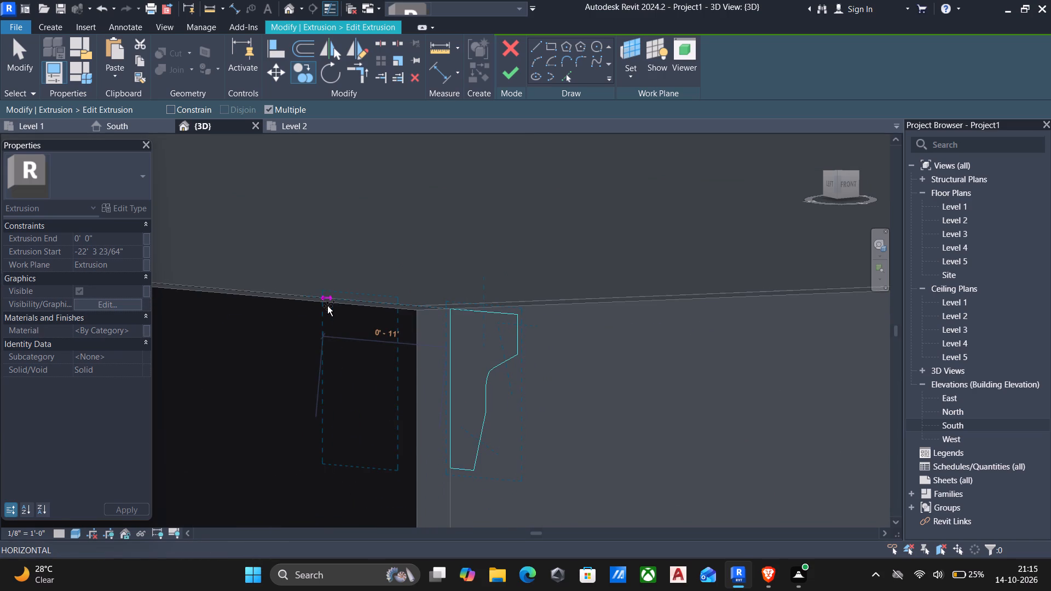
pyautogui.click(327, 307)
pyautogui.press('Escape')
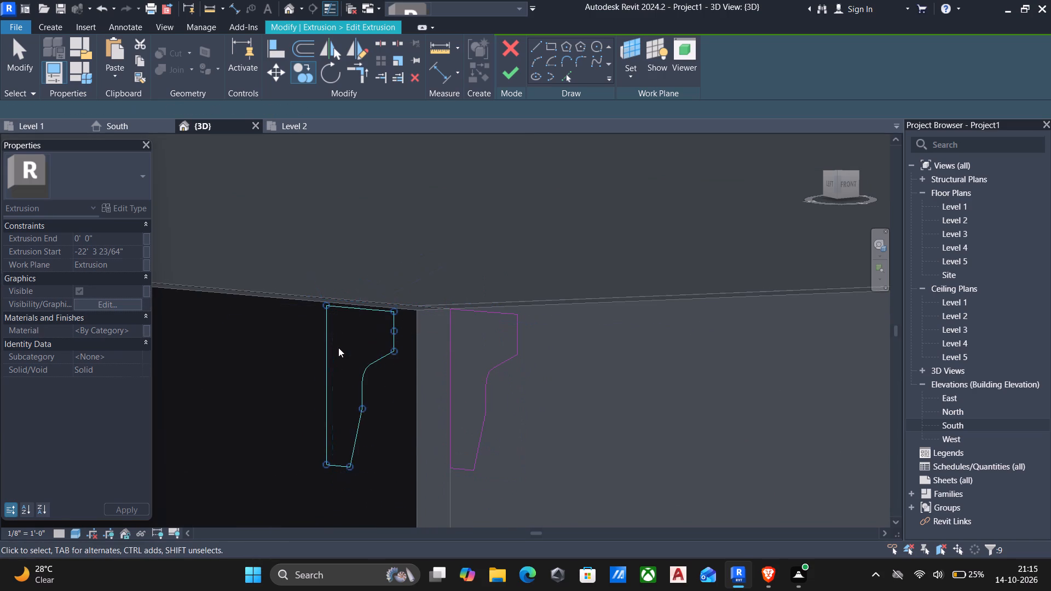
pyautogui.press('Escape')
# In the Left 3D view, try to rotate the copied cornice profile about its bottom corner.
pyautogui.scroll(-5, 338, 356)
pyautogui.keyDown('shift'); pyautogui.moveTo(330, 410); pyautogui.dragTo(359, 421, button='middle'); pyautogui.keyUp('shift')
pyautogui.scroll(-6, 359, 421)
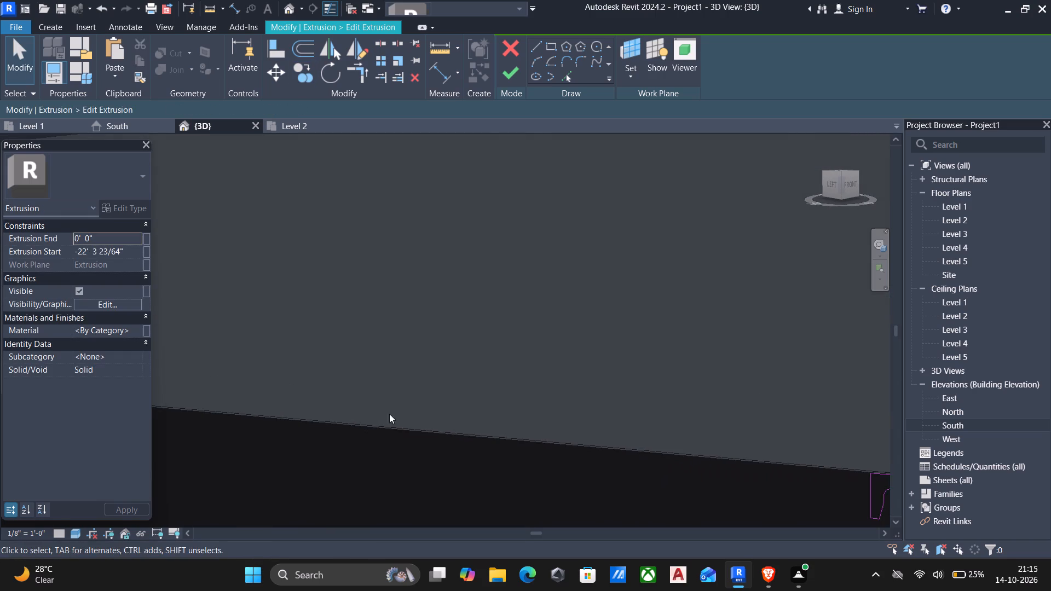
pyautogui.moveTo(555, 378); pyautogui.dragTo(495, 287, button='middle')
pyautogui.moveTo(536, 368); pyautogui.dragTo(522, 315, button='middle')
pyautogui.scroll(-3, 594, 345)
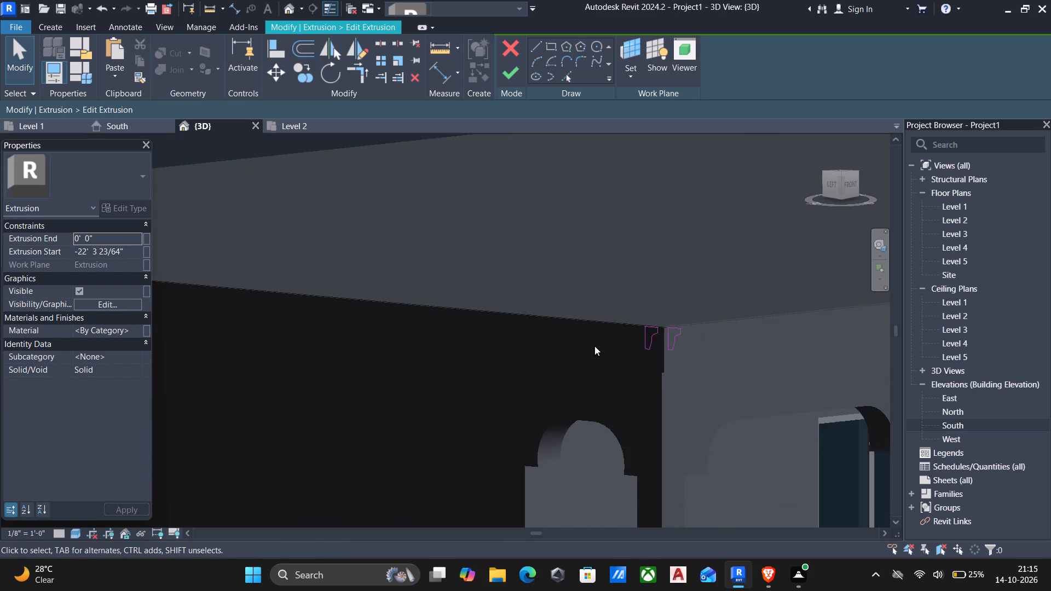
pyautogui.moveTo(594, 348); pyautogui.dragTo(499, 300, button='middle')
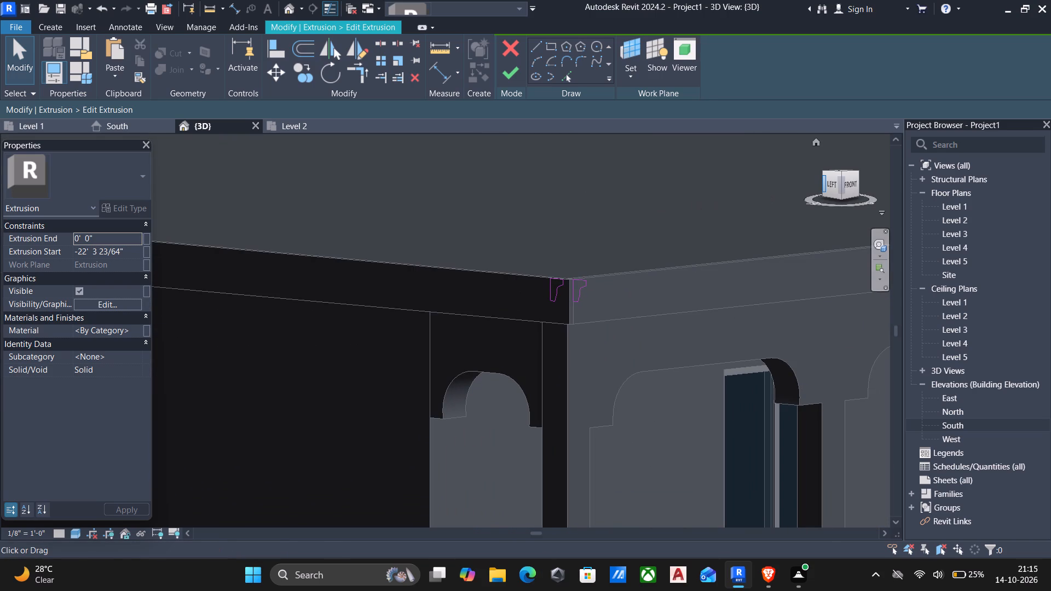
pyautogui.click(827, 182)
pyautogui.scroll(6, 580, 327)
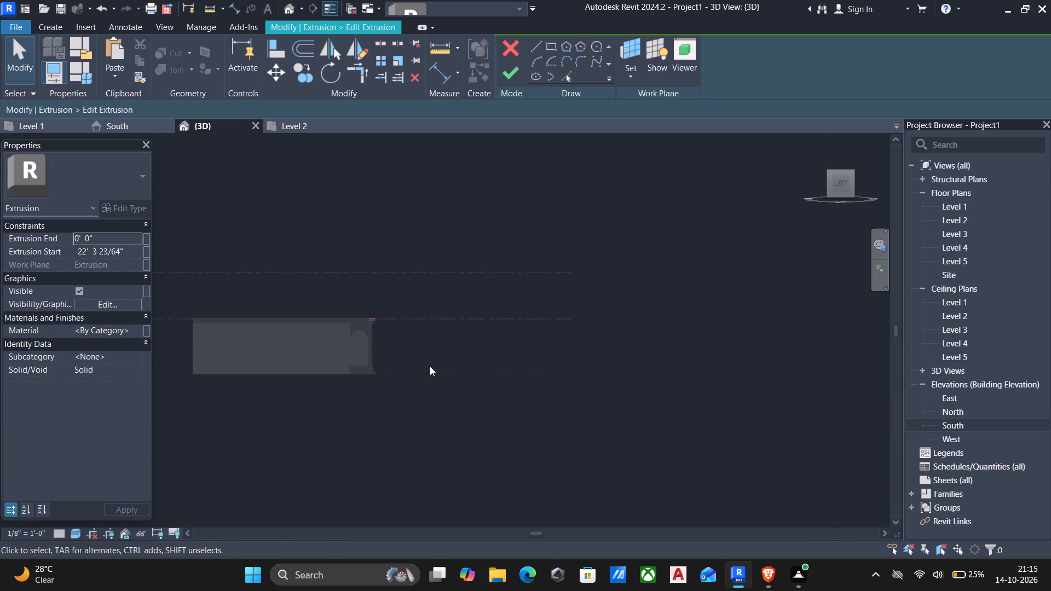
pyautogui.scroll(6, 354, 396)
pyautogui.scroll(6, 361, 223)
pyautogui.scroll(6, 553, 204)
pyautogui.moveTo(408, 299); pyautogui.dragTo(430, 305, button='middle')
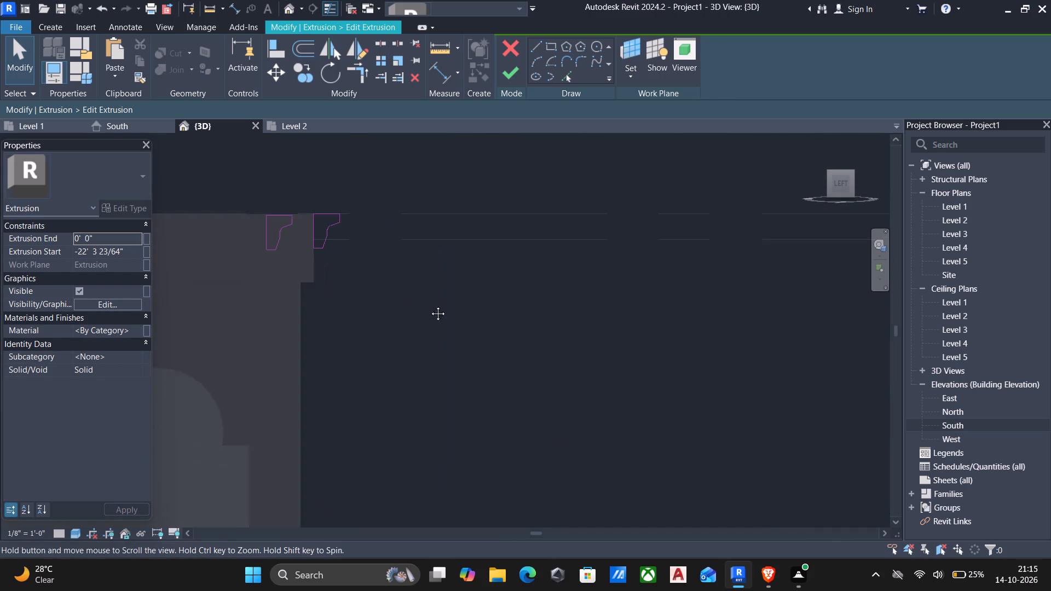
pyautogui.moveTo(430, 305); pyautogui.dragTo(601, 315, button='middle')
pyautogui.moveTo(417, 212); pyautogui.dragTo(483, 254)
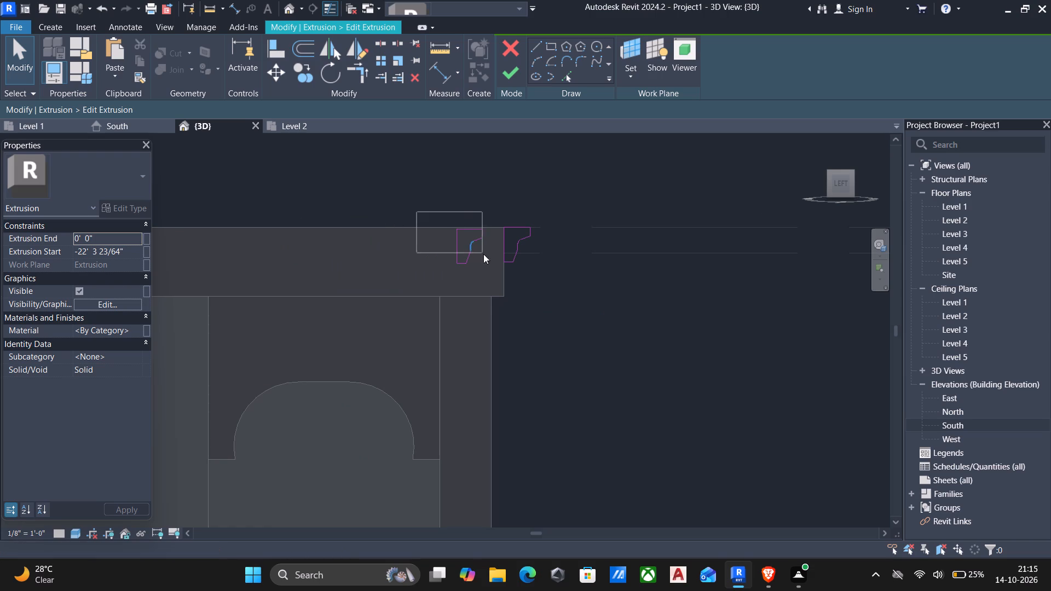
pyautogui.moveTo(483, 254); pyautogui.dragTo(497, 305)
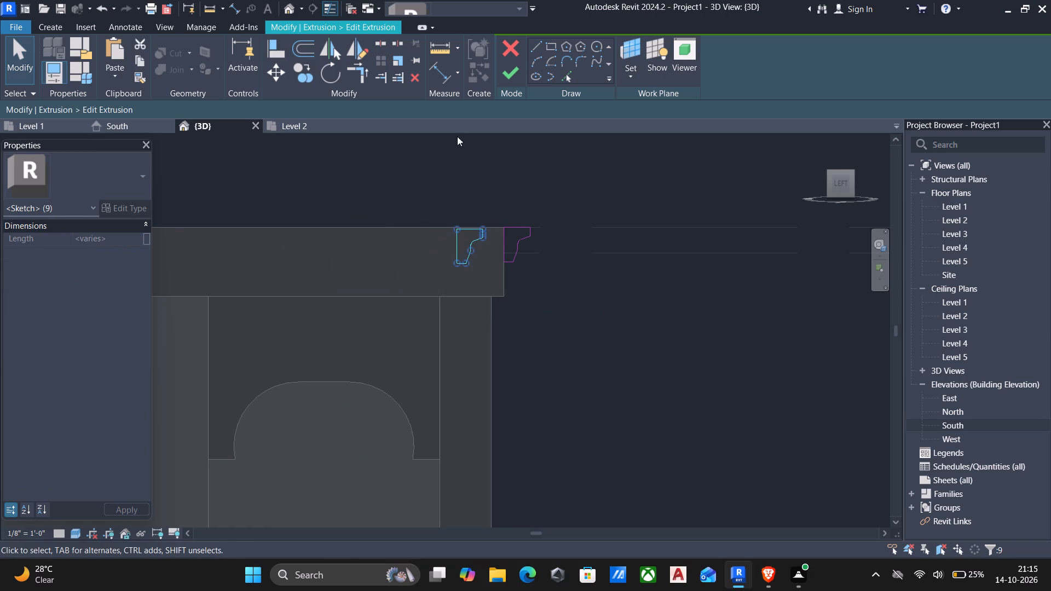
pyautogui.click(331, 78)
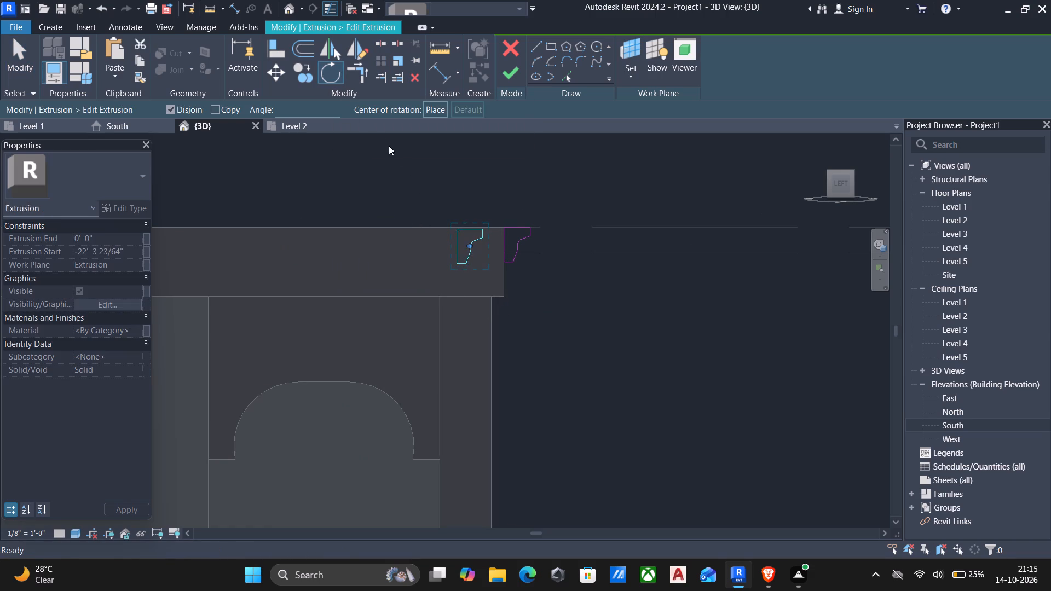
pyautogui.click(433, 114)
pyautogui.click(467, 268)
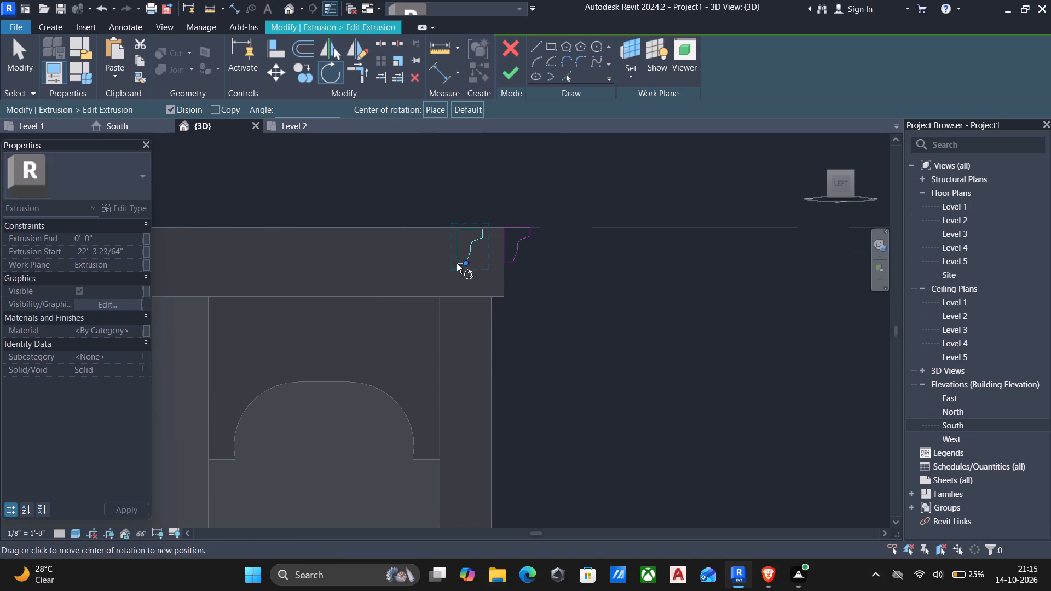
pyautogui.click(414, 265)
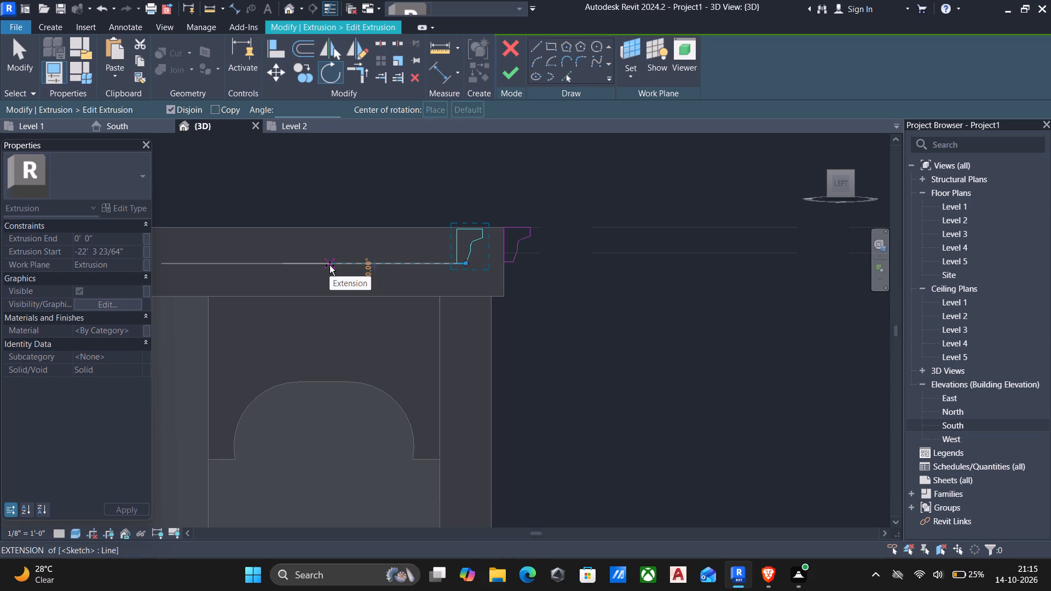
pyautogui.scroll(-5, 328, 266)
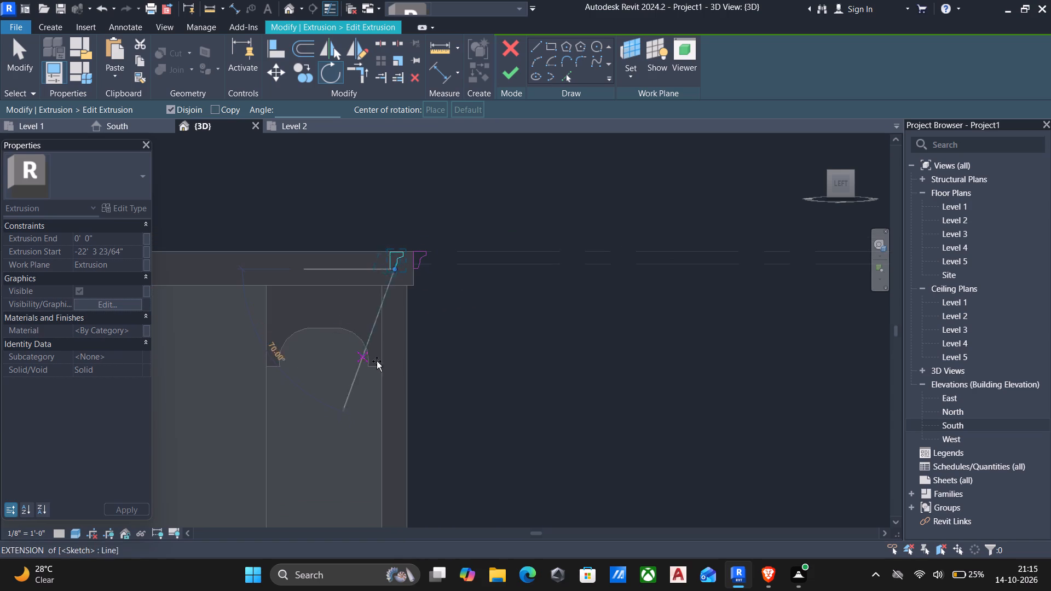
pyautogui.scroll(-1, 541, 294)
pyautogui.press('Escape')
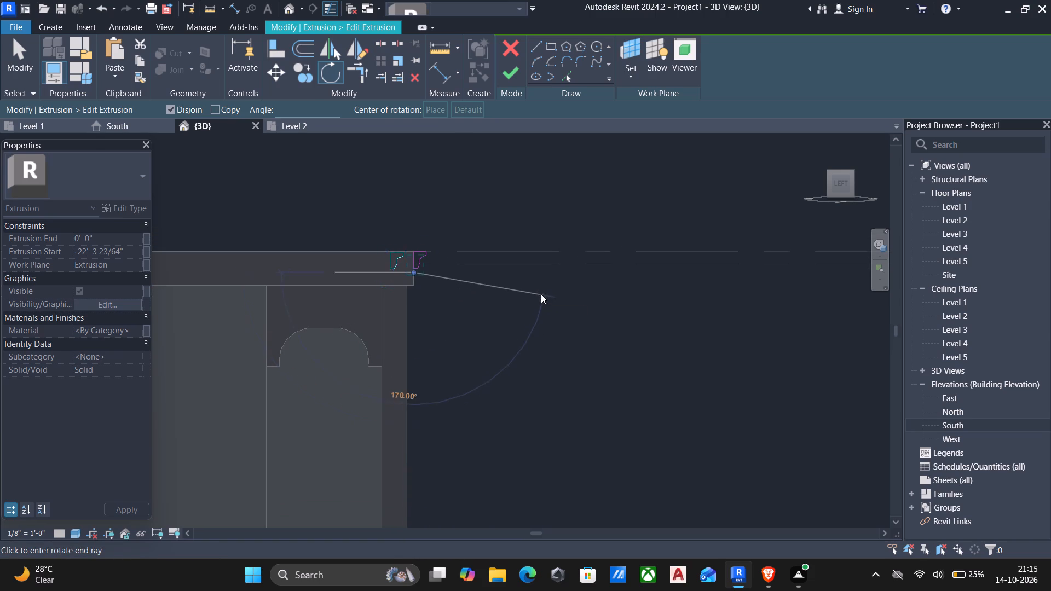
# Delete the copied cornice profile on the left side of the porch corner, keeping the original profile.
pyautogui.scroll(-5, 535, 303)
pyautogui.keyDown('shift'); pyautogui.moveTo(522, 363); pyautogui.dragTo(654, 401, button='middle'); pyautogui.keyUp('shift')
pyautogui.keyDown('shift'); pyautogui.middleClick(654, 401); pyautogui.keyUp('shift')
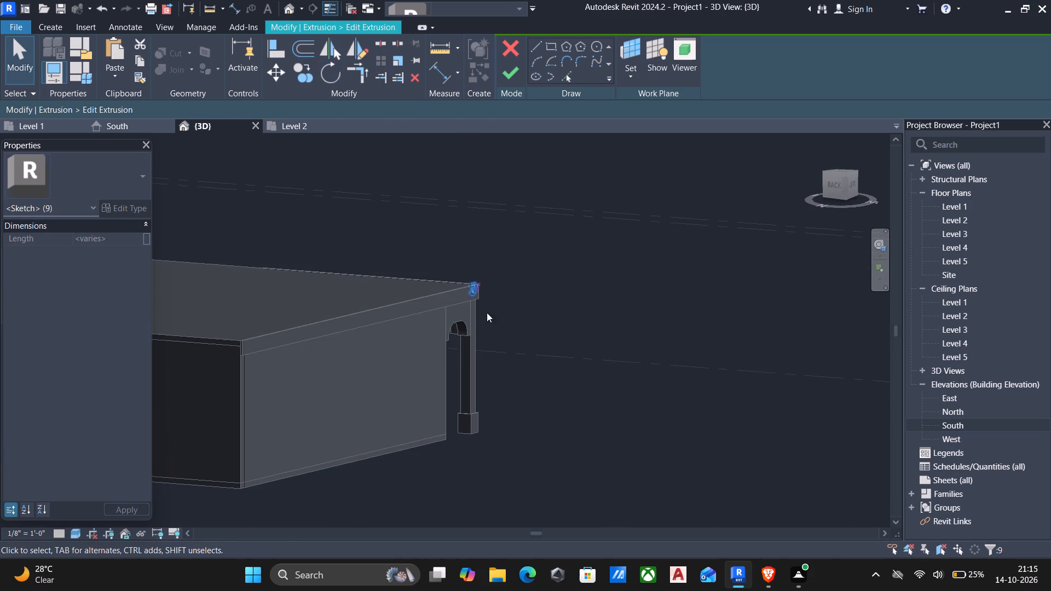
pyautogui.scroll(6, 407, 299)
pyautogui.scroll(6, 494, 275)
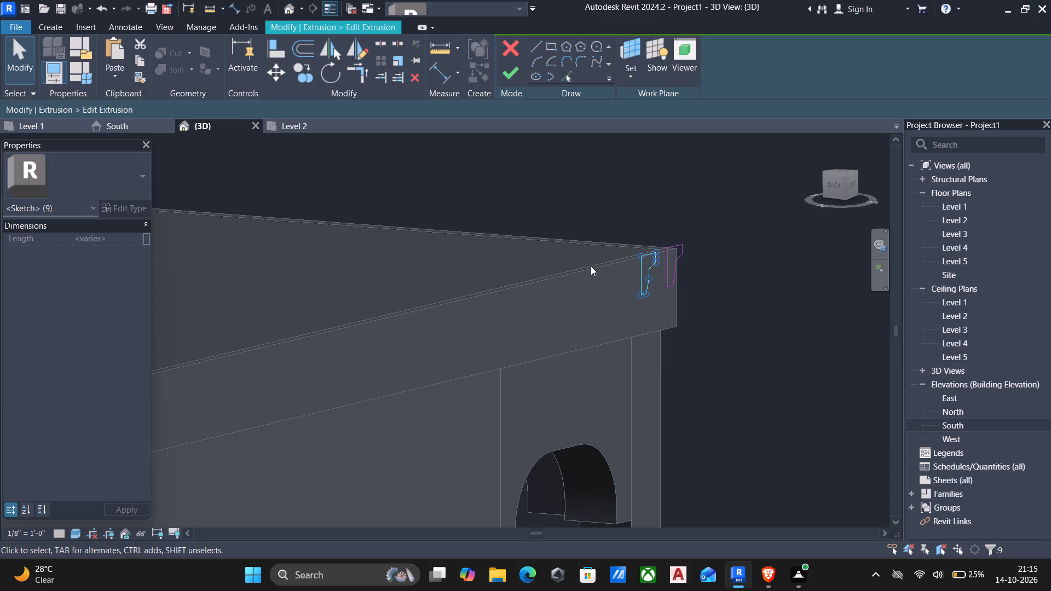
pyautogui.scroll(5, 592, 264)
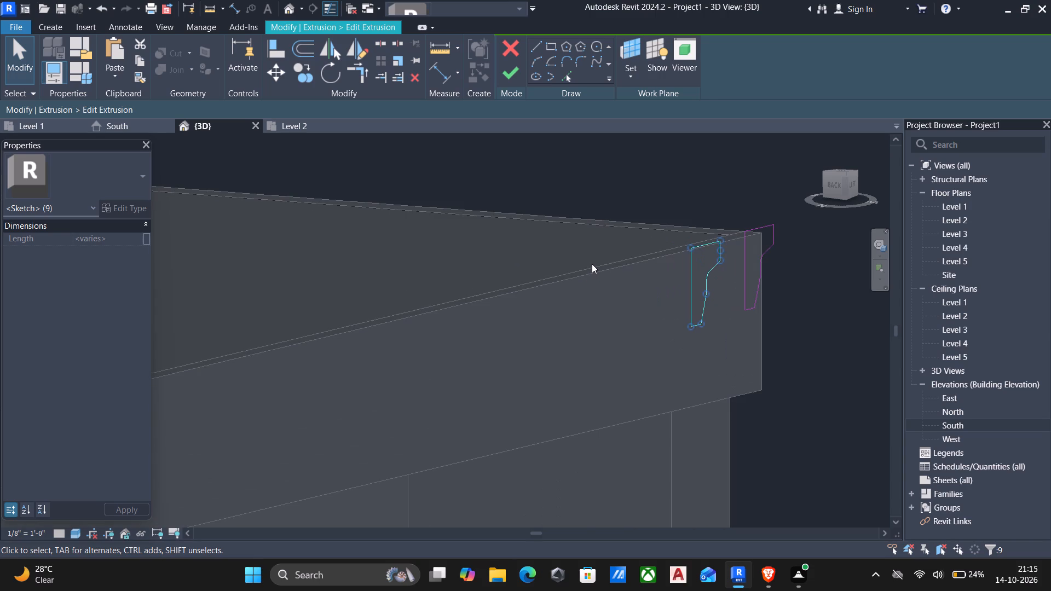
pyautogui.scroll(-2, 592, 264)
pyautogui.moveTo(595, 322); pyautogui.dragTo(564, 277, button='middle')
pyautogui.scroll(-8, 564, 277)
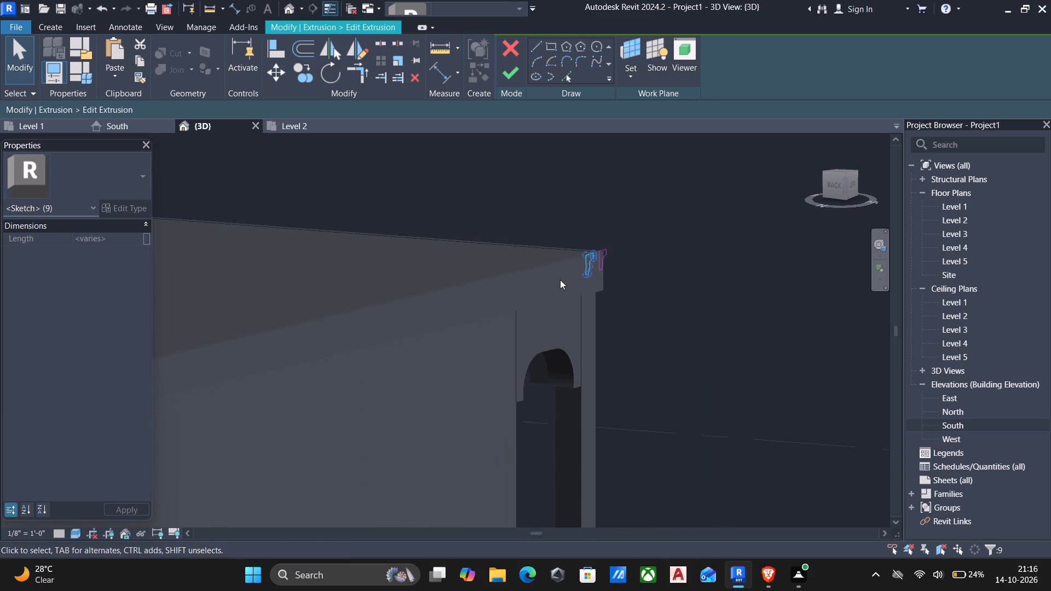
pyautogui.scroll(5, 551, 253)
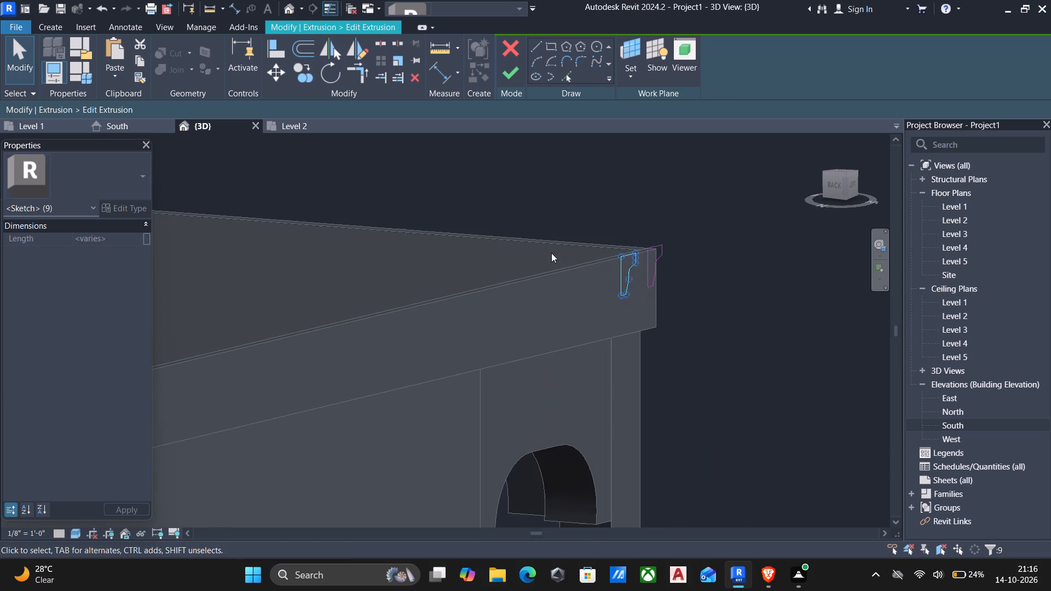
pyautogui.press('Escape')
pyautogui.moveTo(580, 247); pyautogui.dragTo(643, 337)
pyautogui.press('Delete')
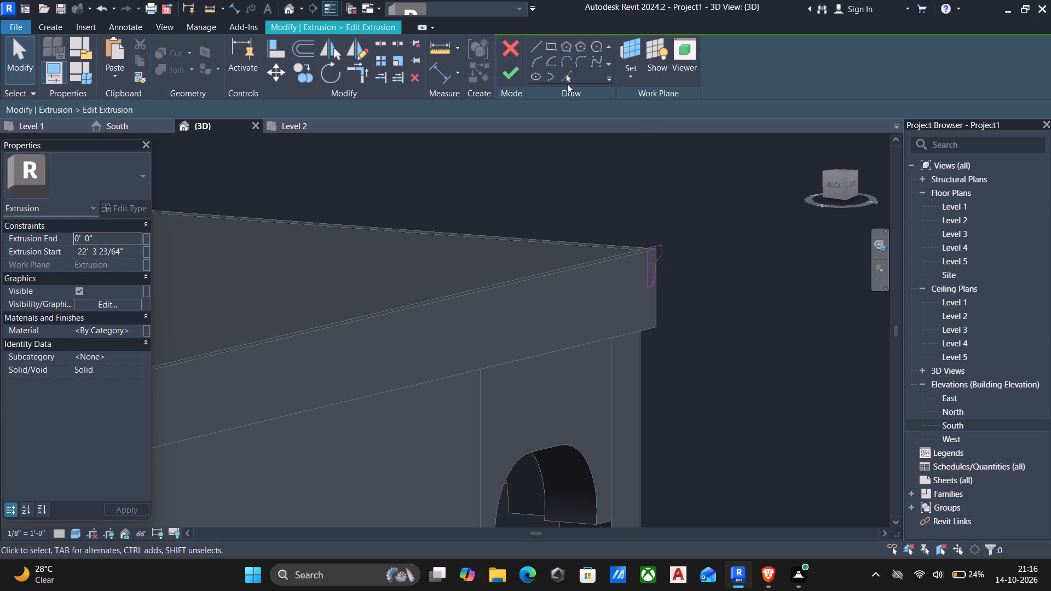
# Finish editing the front cornice extrusion's sketch.
pyautogui.click(529, 72)
pyautogui.click(517, 72)
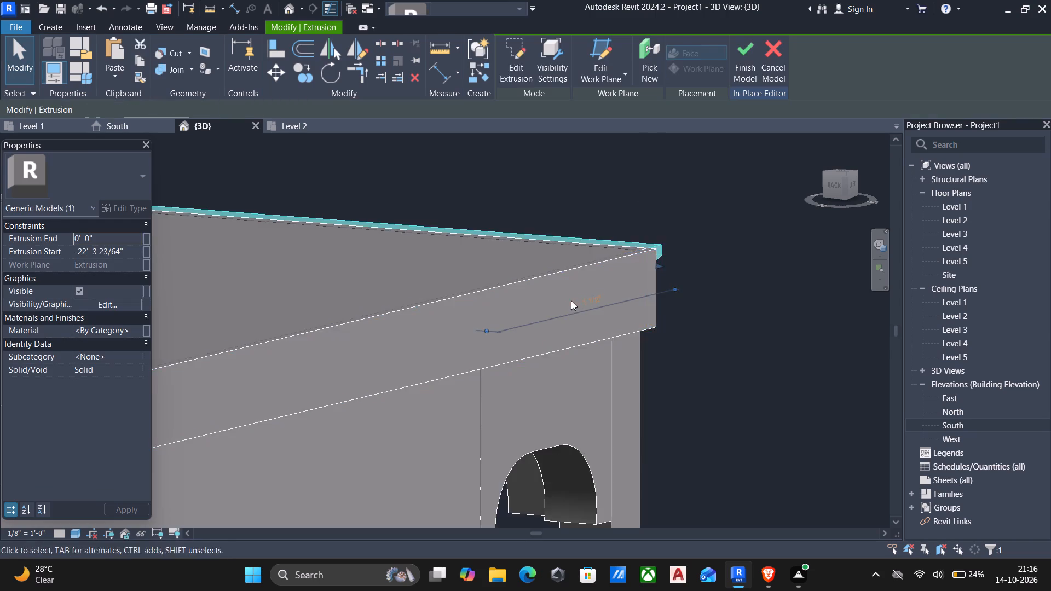
# In the Level 2 floor plan, copy the front cornice extrusion 37' horizontally to the building's left, with Constrain turned off.
pyautogui.scroll(-9, 578, 313)
pyautogui.keyDown('shift'); pyautogui.moveTo(597, 345); pyautogui.dragTo(460, 404, button='middle'); pyautogui.keyUp('shift')
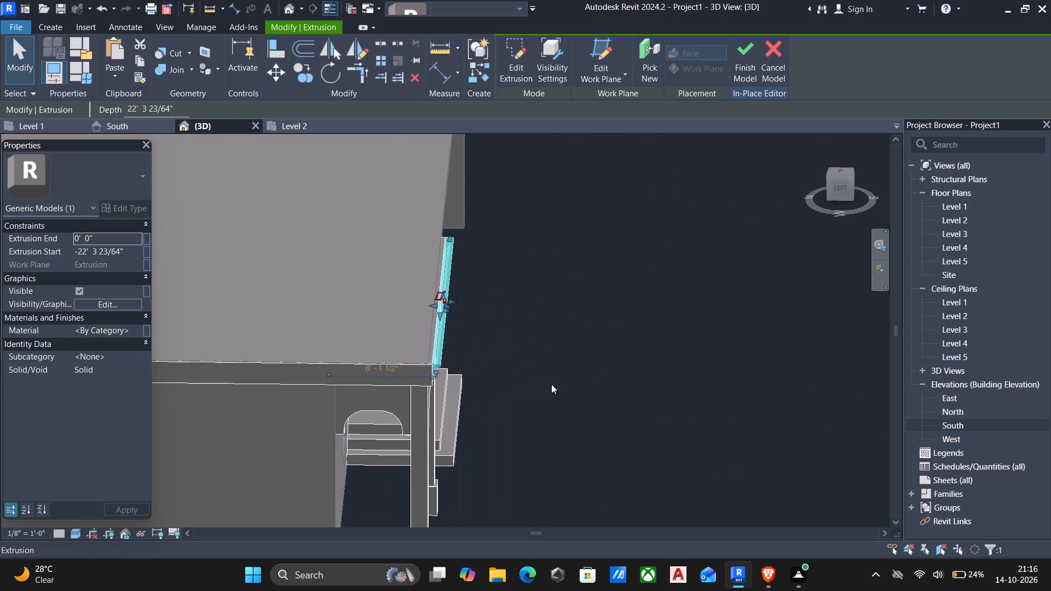
pyautogui.moveTo(551, 384); pyautogui.dragTo(582, 343, button='middle')
pyautogui.moveTo(596, 338); pyautogui.dragTo(607, 333, button='middle')
pyautogui.keyDown('shift'); pyautogui.moveTo(614, 332); pyautogui.dragTo(489, 369, button='middle'); pyautogui.keyUp('shift')
pyautogui.scroll(-1, 480, 363)
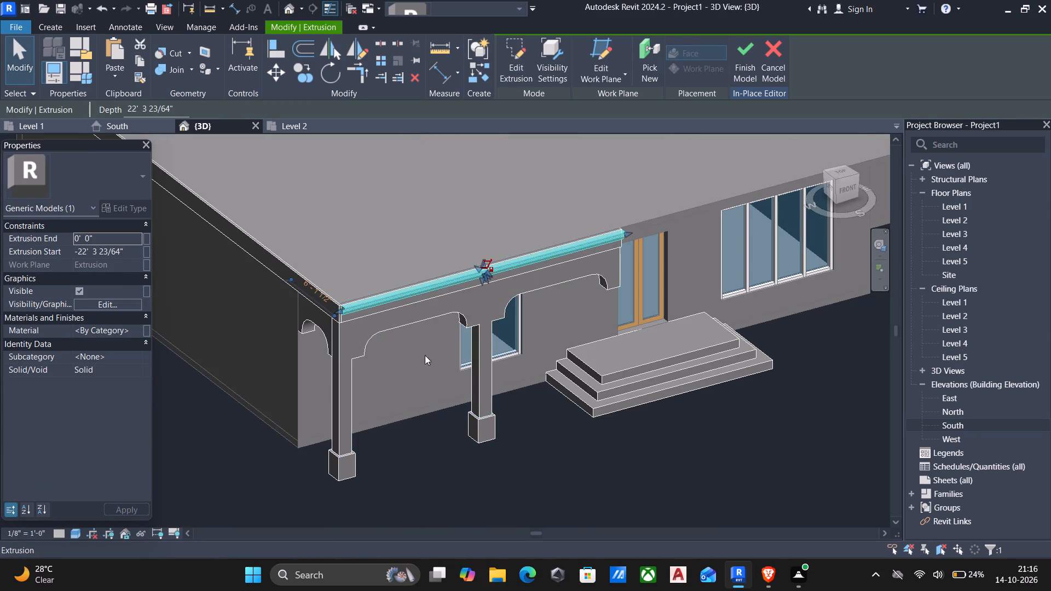
pyautogui.click(960, 206)
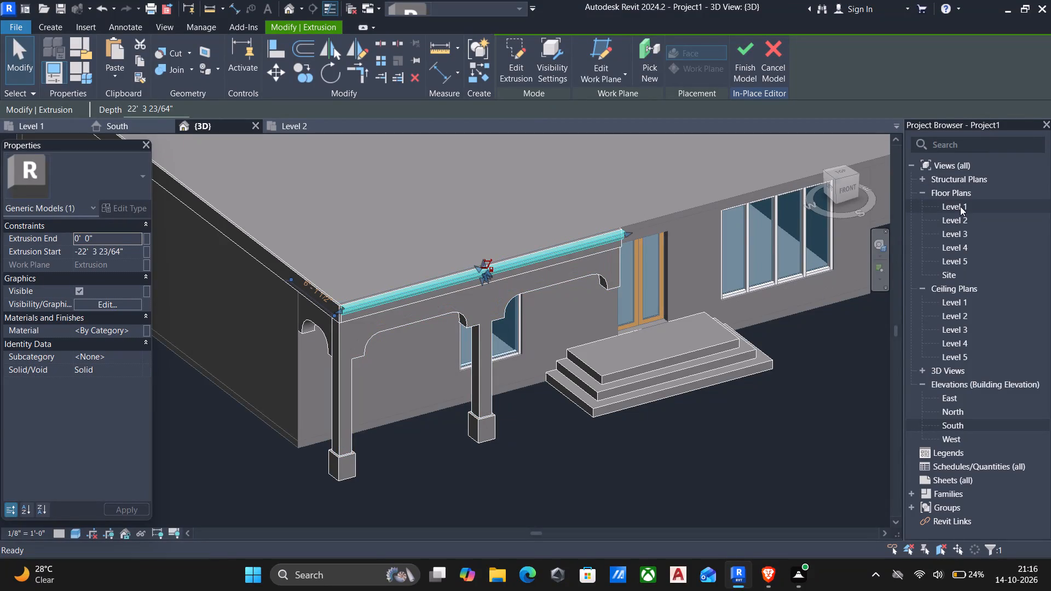
pyautogui.doubleClick(960, 206)
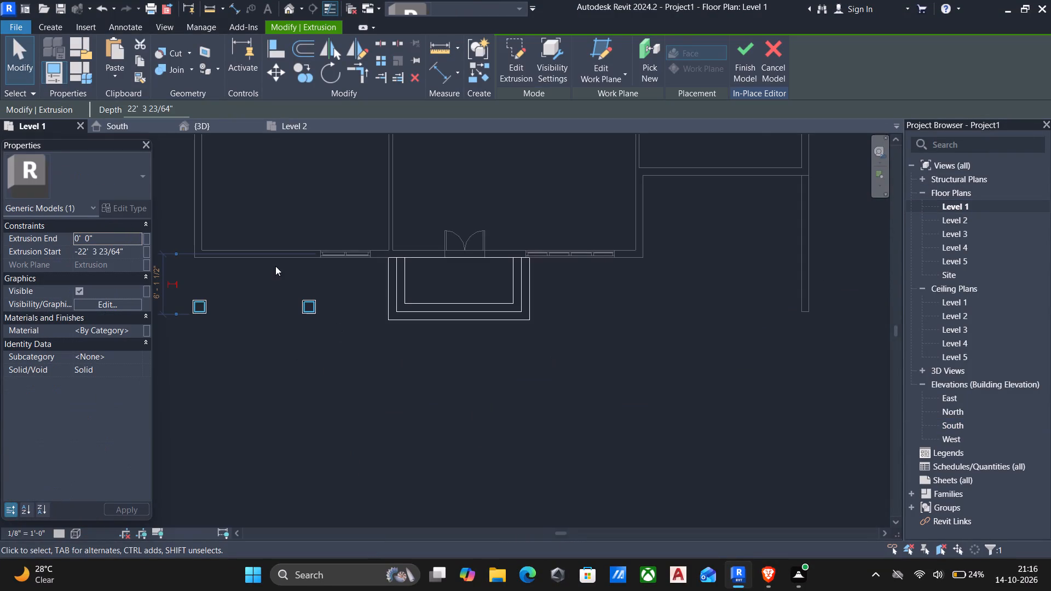
pyautogui.scroll(-4, 444, 340)
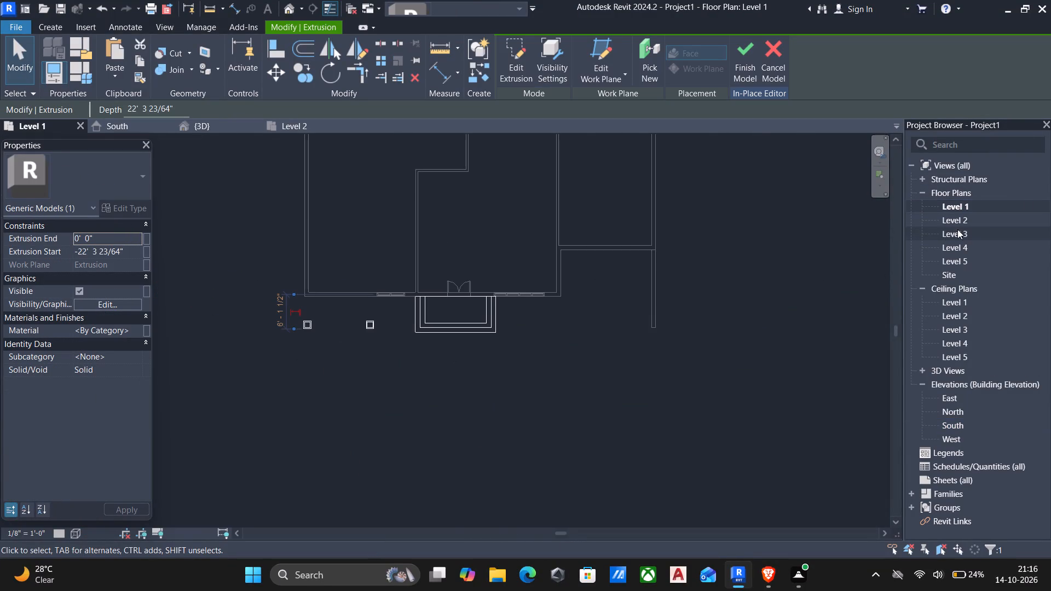
pyautogui.doubleClick(960, 221)
pyautogui.scroll(4, 378, 339)
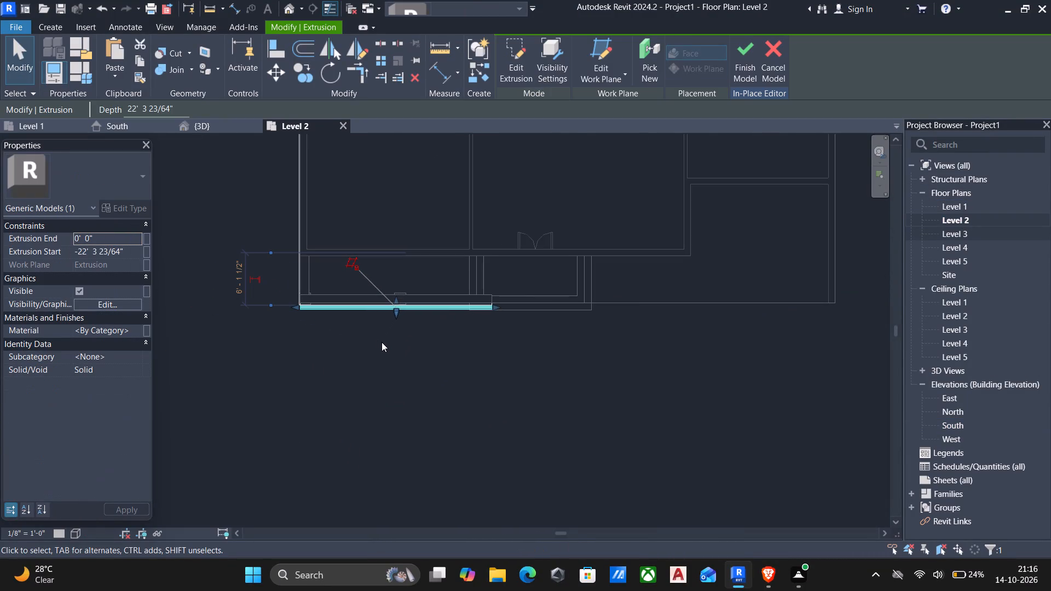
pyautogui.write('co')
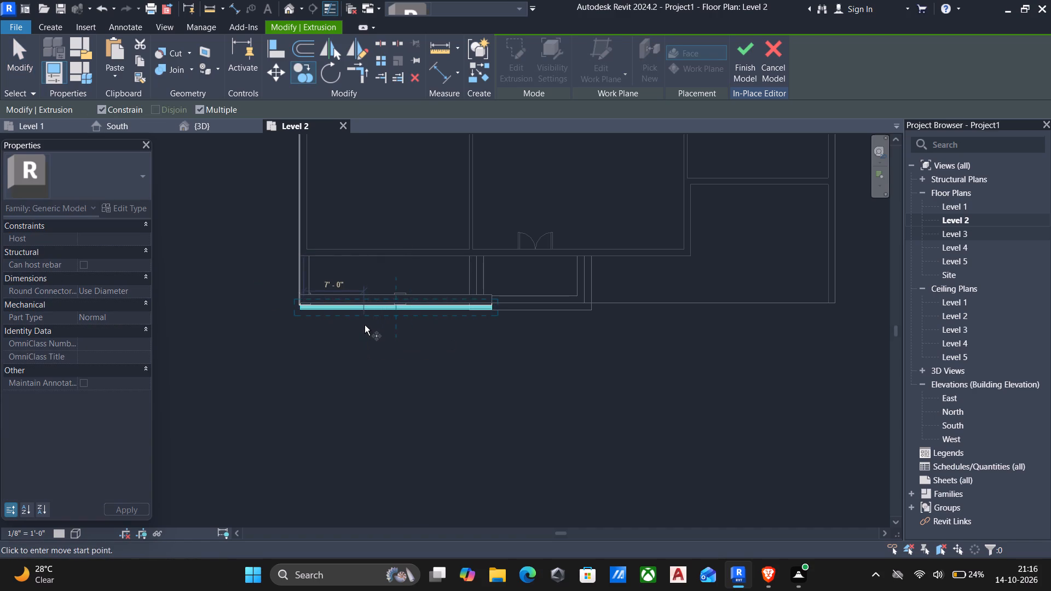
pyautogui.click(100, 105)
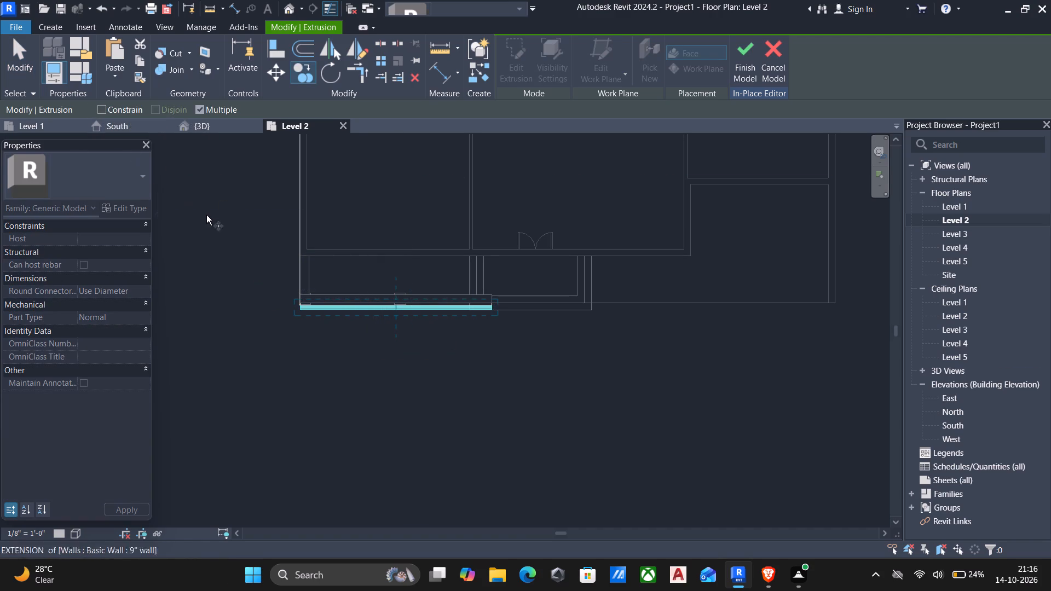
pyautogui.click(296, 313)
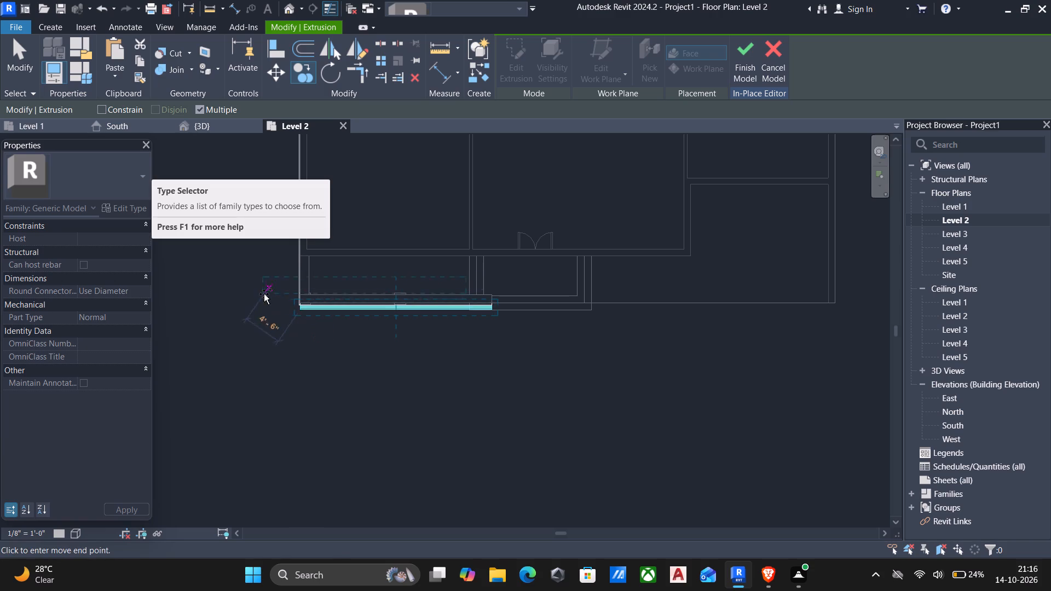
pyautogui.moveTo(264, 295); pyautogui.dragTo(449, 328, button='middle')
pyautogui.moveTo(301, 320); pyautogui.dragTo(457, 347, button='middle')
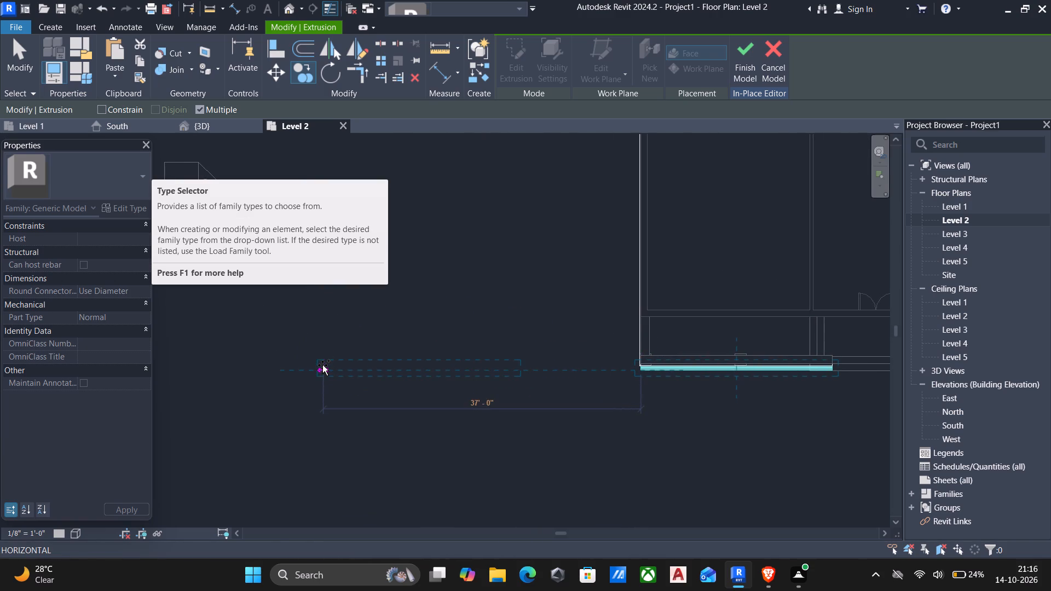
pyautogui.click(322, 365)
pyautogui.press('Escape')
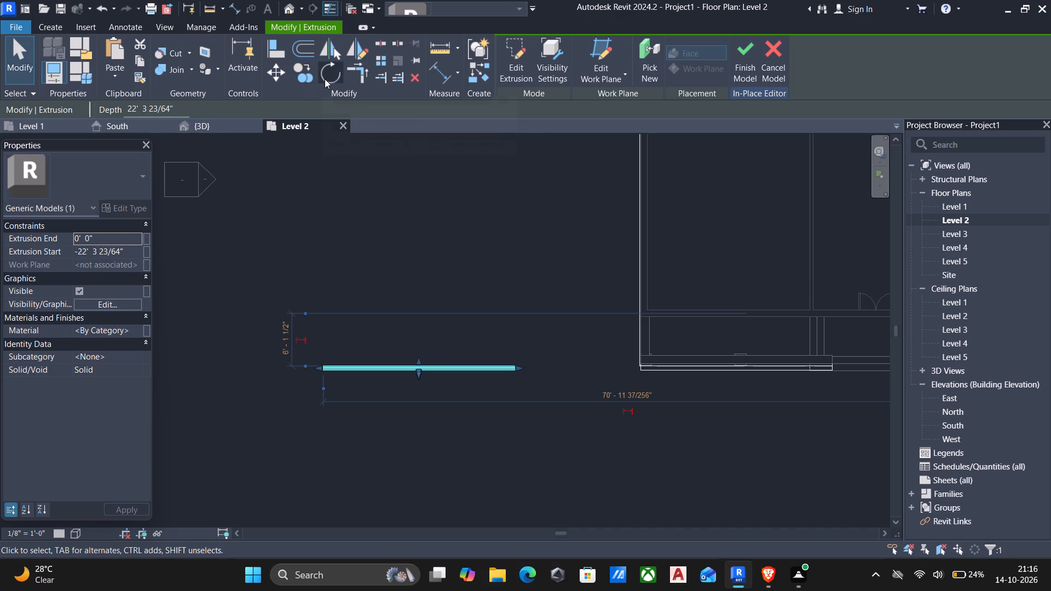
# Rotate the copied cornice 90° clockwise about its left endpoint so it runs perpendicular to the front cornice.
pyautogui.click(325, 78)
pyautogui.click(365, 109)
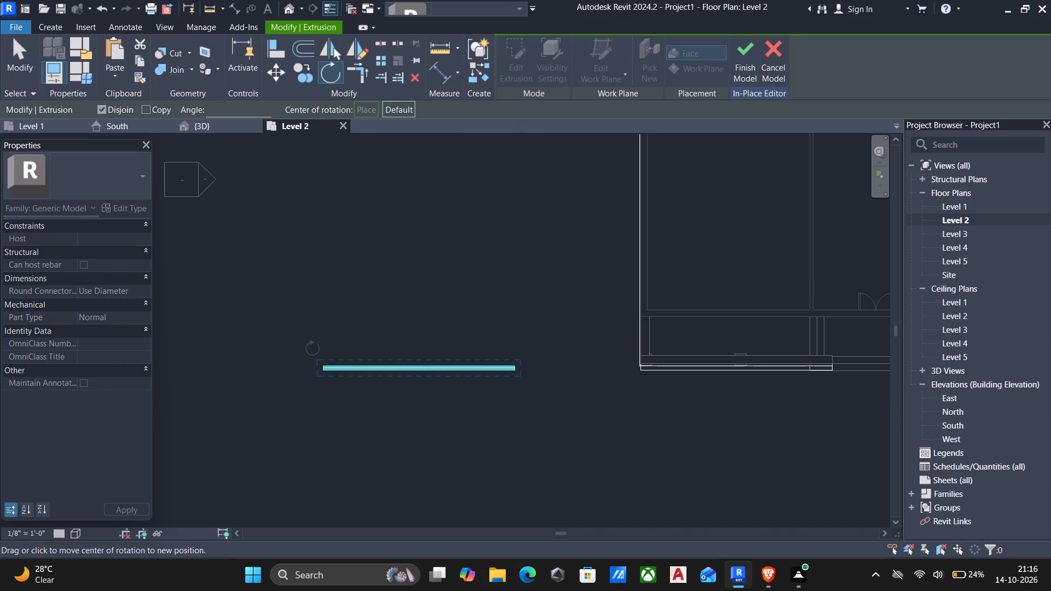
pyautogui.scroll(4, 314, 366)
pyautogui.click(335, 364)
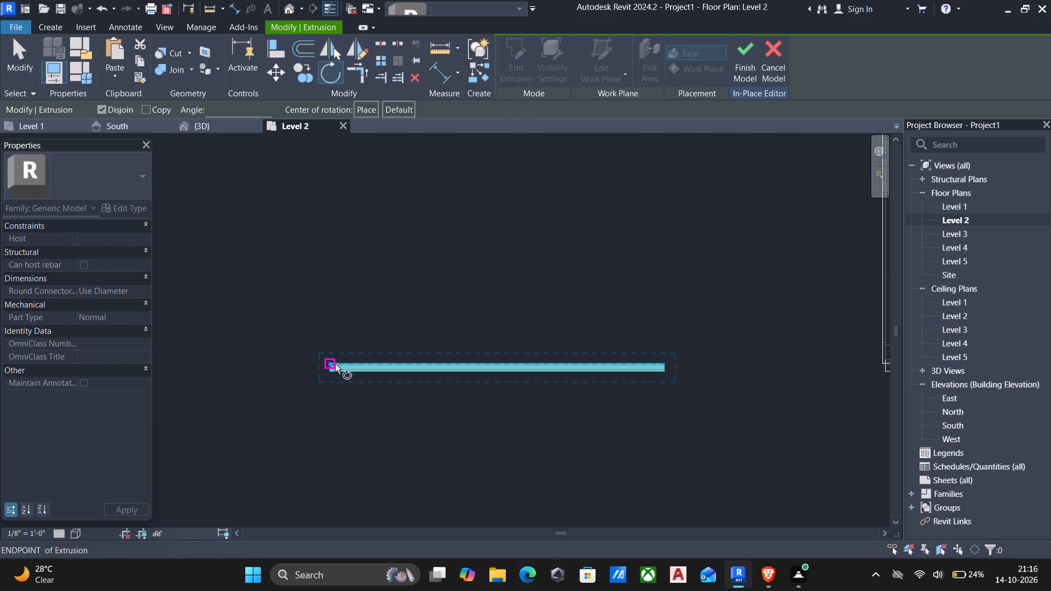
pyautogui.click(329, 264)
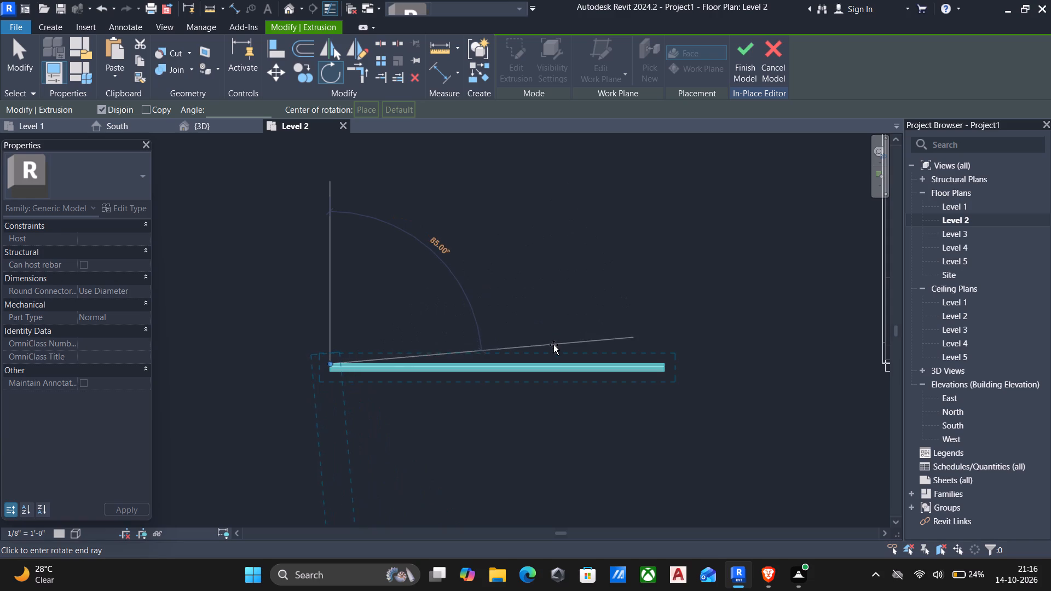
pyautogui.click(556, 361)
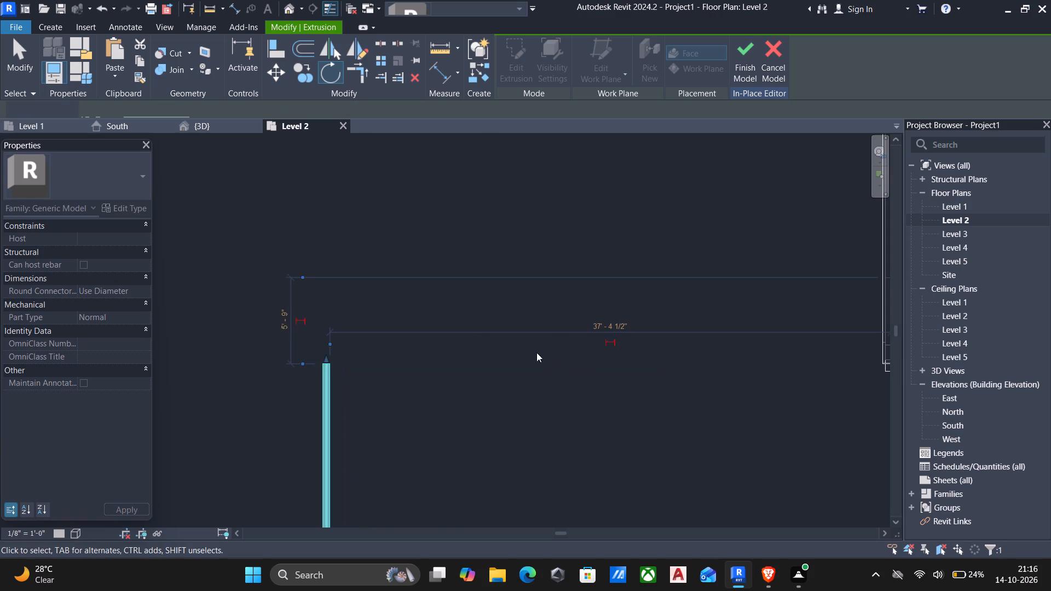
pyautogui.scroll(-5, 509, 347)
pyautogui.press('Escape')
pyautogui.scroll(-5, 463, 350)
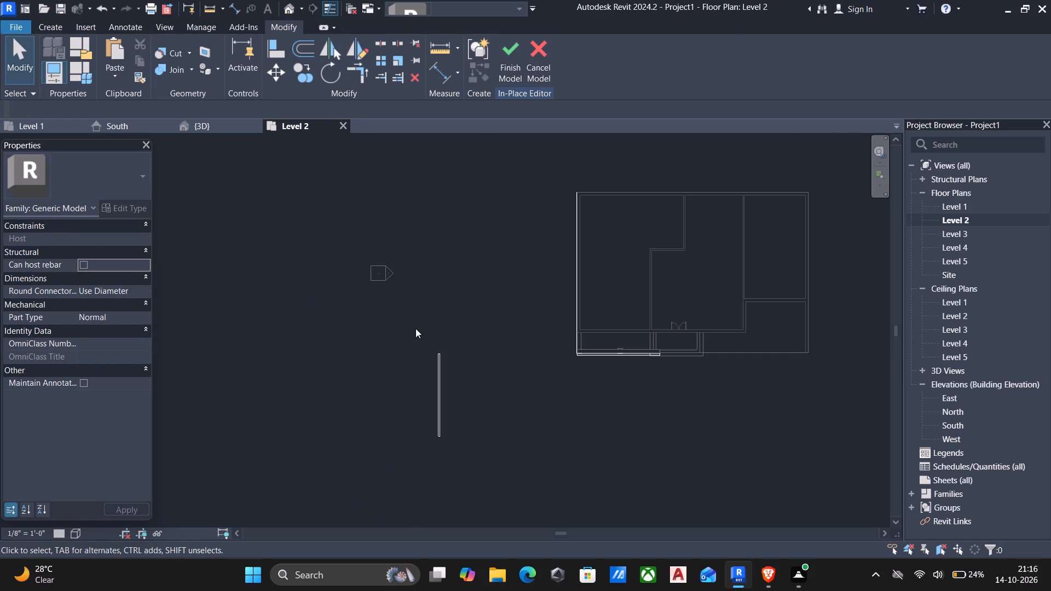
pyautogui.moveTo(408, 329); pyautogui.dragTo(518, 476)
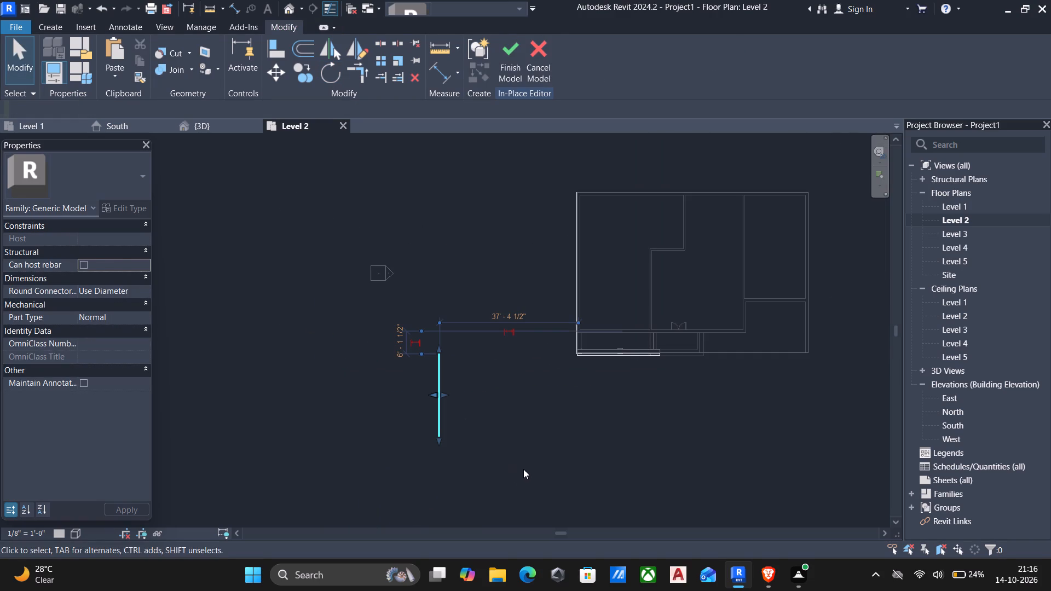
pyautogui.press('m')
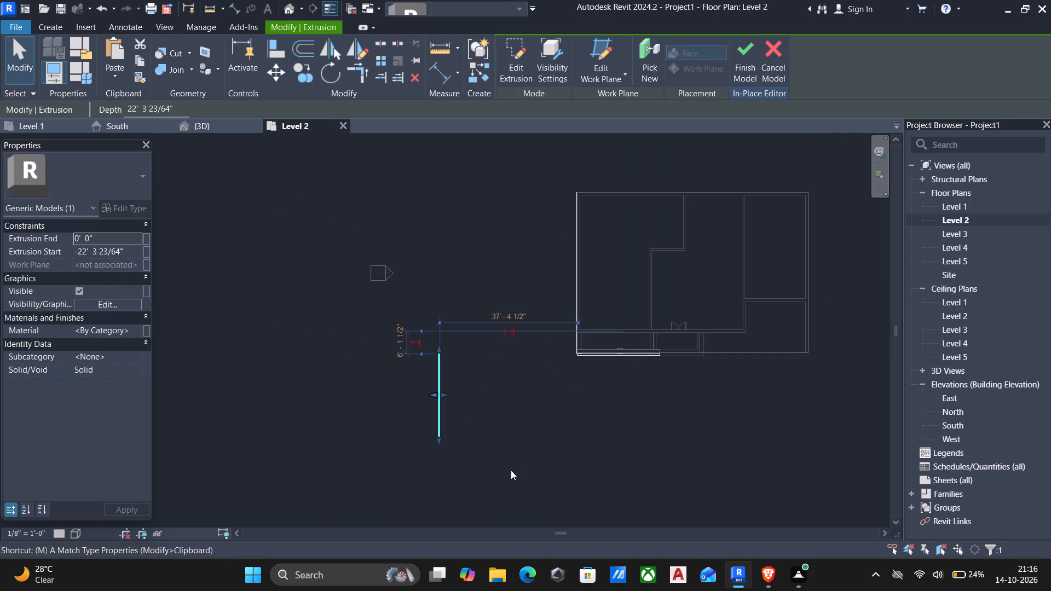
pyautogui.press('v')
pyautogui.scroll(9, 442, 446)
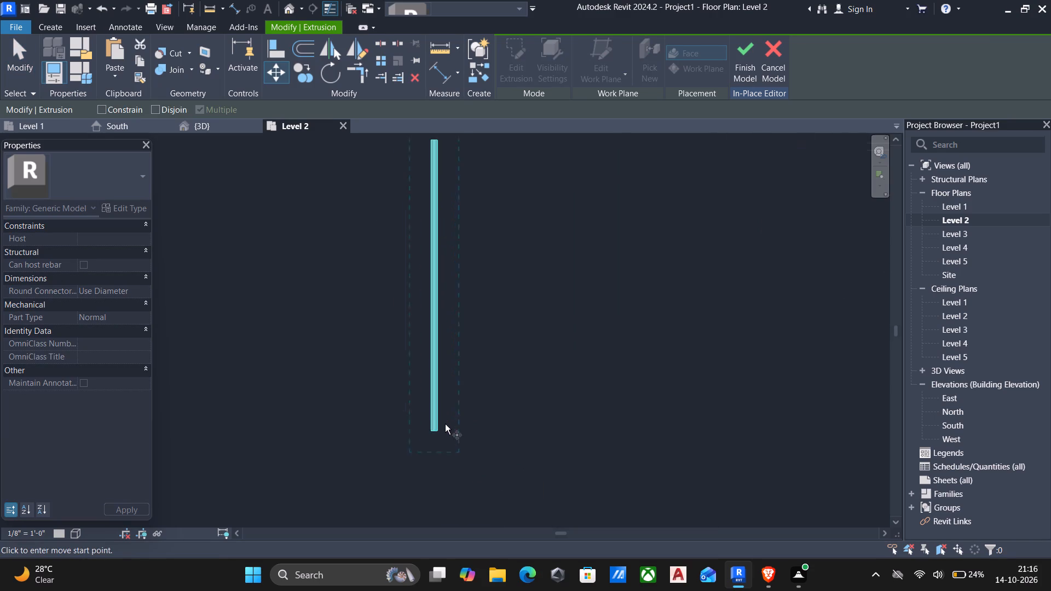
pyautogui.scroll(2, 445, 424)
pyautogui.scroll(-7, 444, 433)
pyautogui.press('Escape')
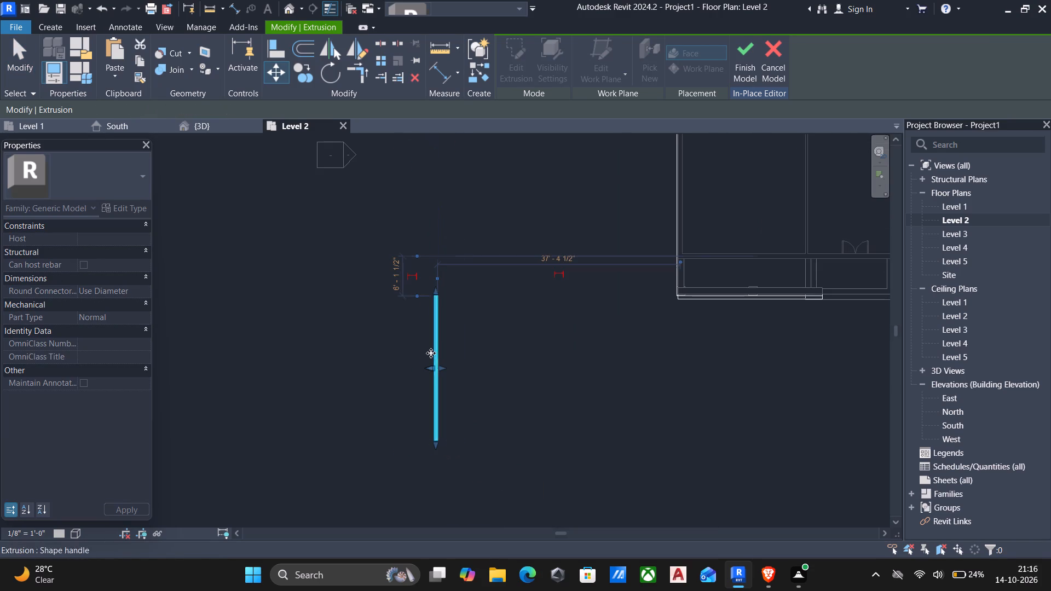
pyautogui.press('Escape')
# Copy the rotated cornice from its lower right corner onto the porch's front-left corner so it runs back along the left side.
pyautogui.moveTo(369, 242); pyautogui.dragTo(581, 497)
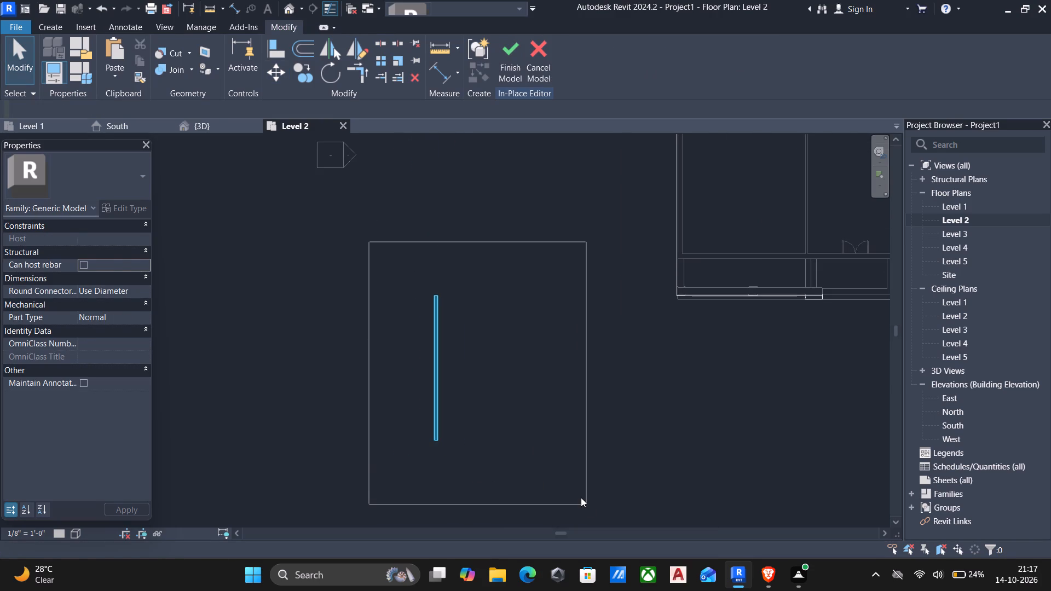
pyautogui.moveTo(581, 497); pyautogui.dragTo(580, 497)
pyautogui.write('co')
pyautogui.scroll(5, 541, 497)
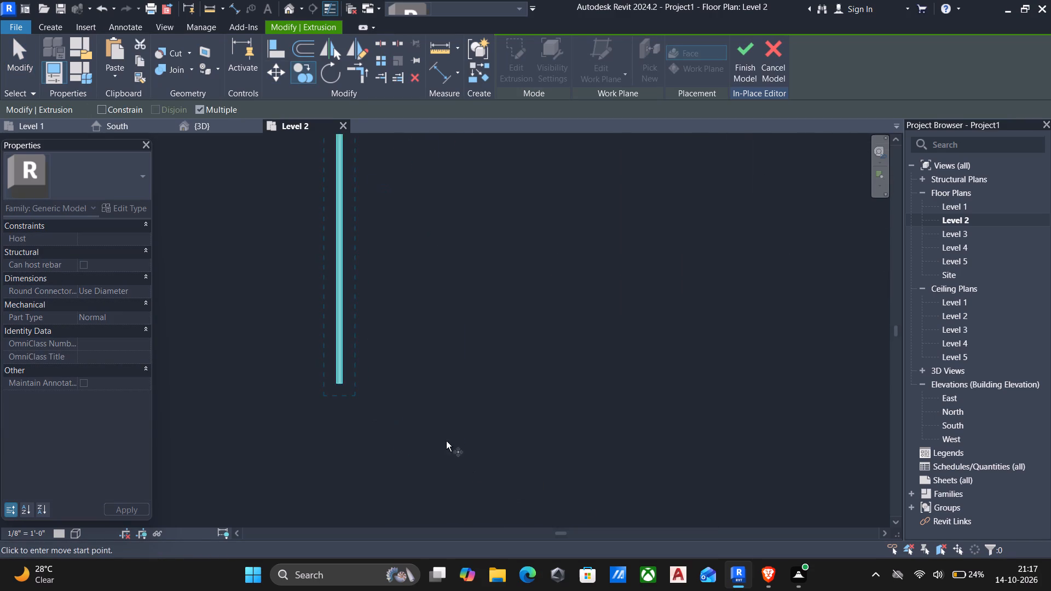
pyautogui.scroll(6, 419, 424)
pyautogui.click(245, 332)
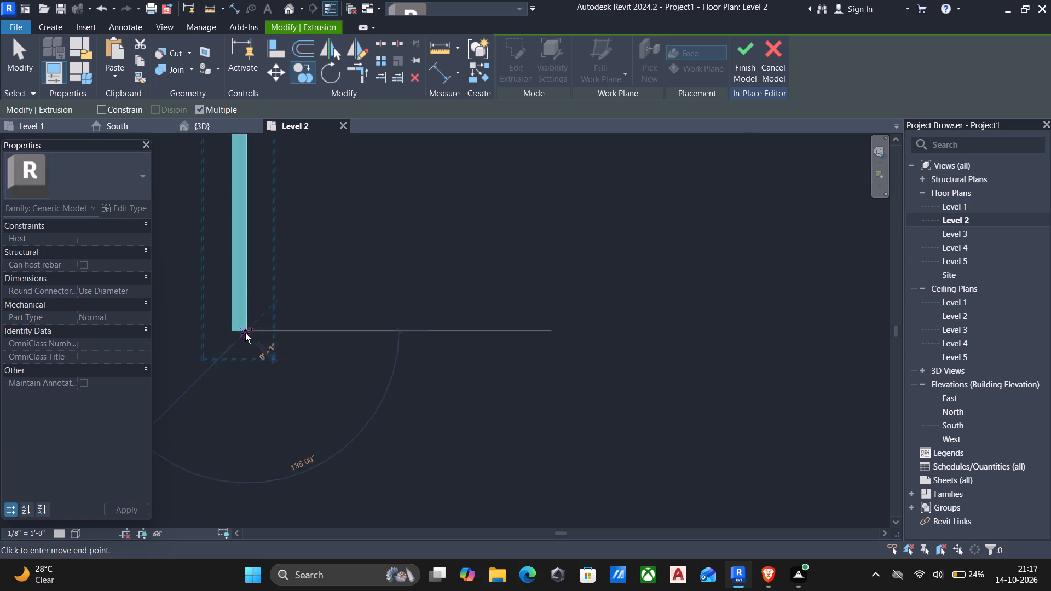
pyautogui.scroll(-6, 280, 337)
pyautogui.scroll(-6, 386, 391)
pyautogui.middleClick(510, 305)
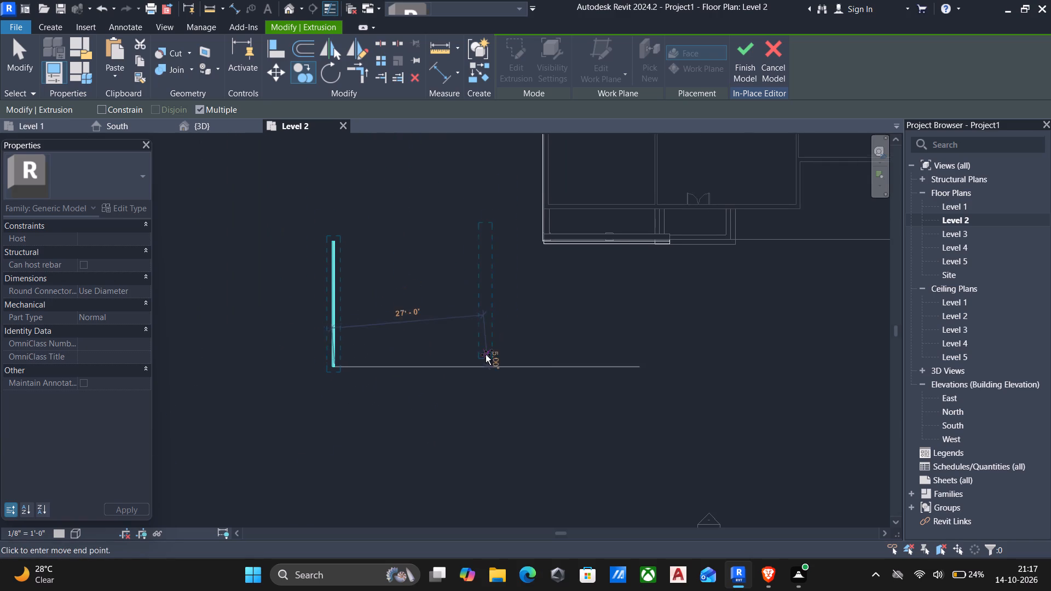
pyautogui.scroll(6, 531, 257)
pyautogui.scroll(1, 562, 199)
pyautogui.moveTo(563, 198); pyautogui.dragTo(535, 287, button='middle')
pyautogui.scroll(4, 535, 287)
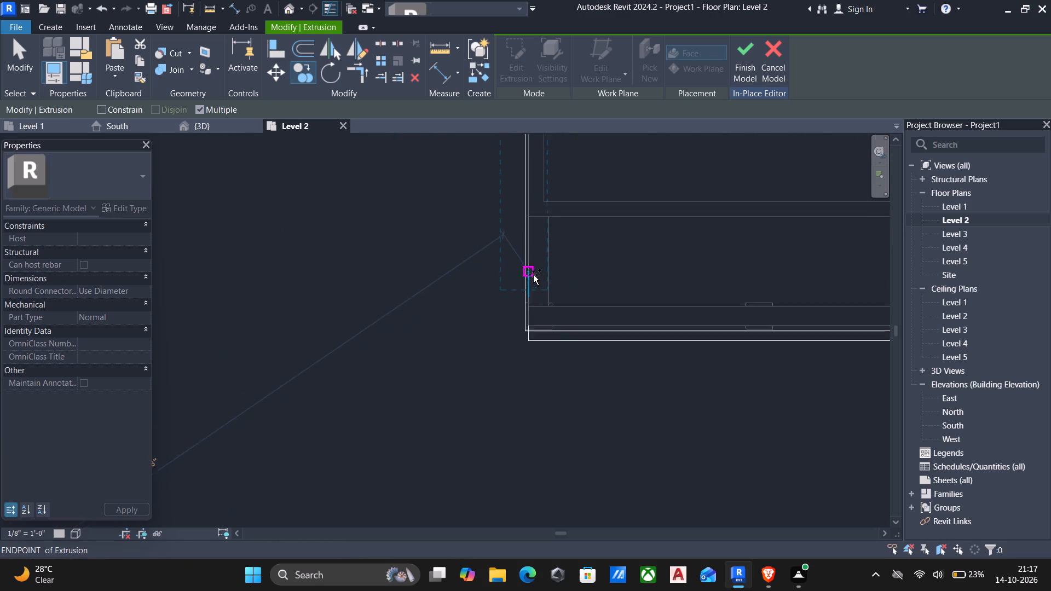
pyautogui.scroll(3, 533, 275)
pyautogui.scroll(5, 452, 377)
pyautogui.scroll(5, 540, 395)
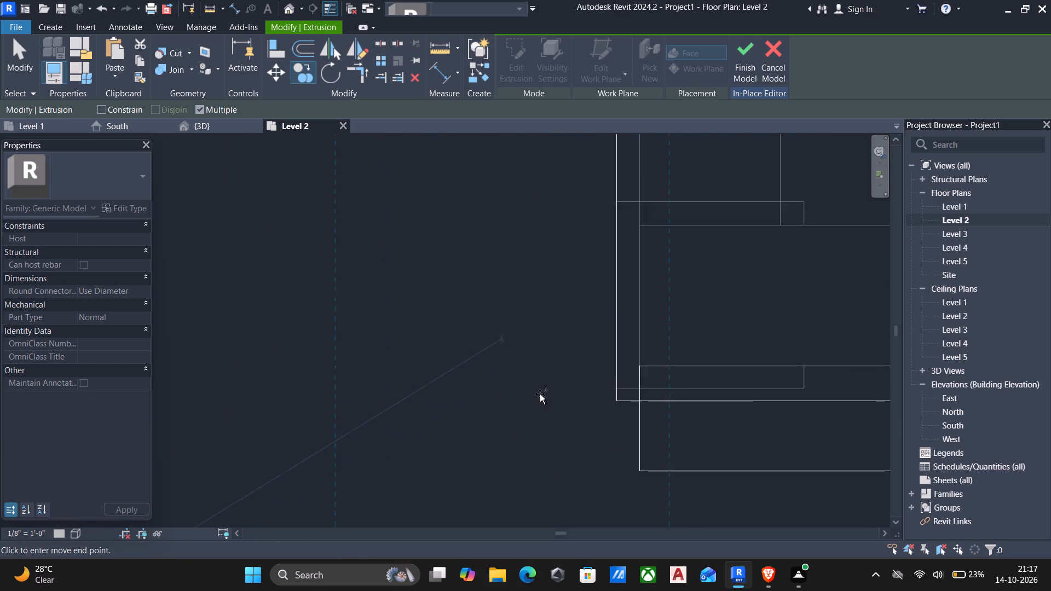
pyautogui.click(629, 402)
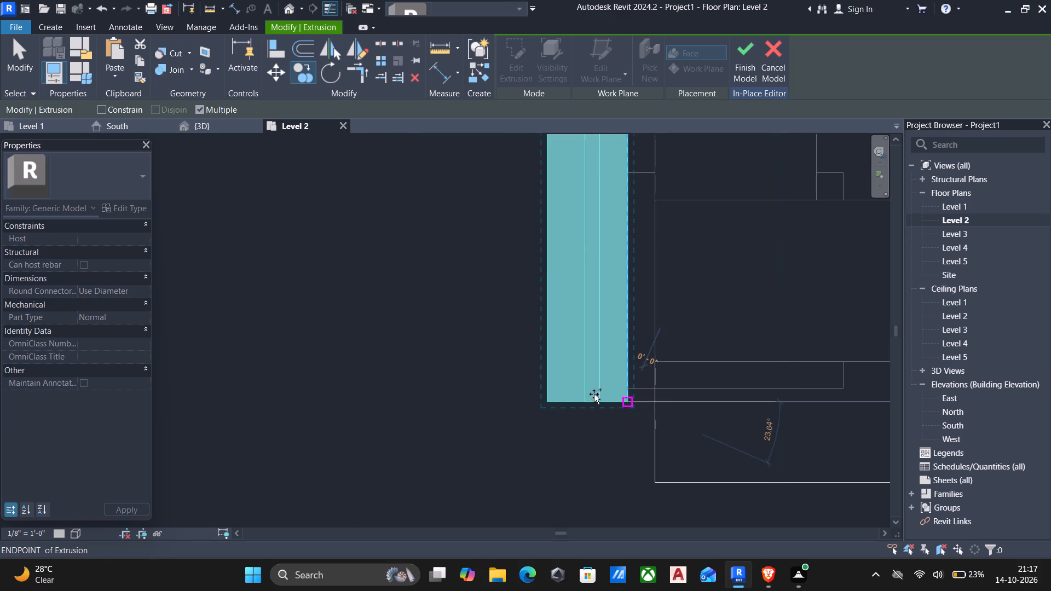
pyautogui.scroll(-6, 592, 395)
pyautogui.press('Escape')
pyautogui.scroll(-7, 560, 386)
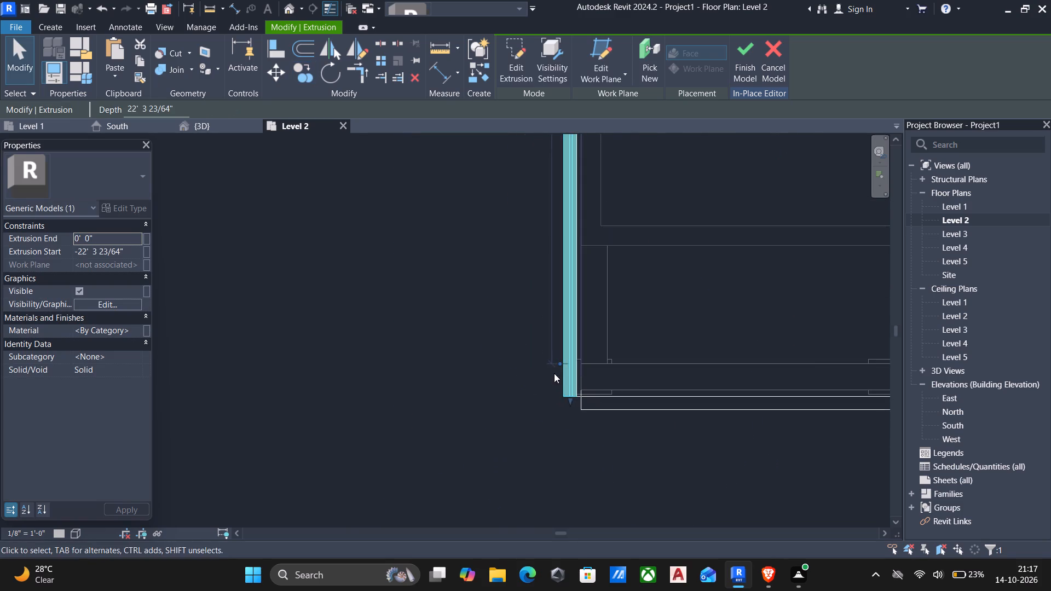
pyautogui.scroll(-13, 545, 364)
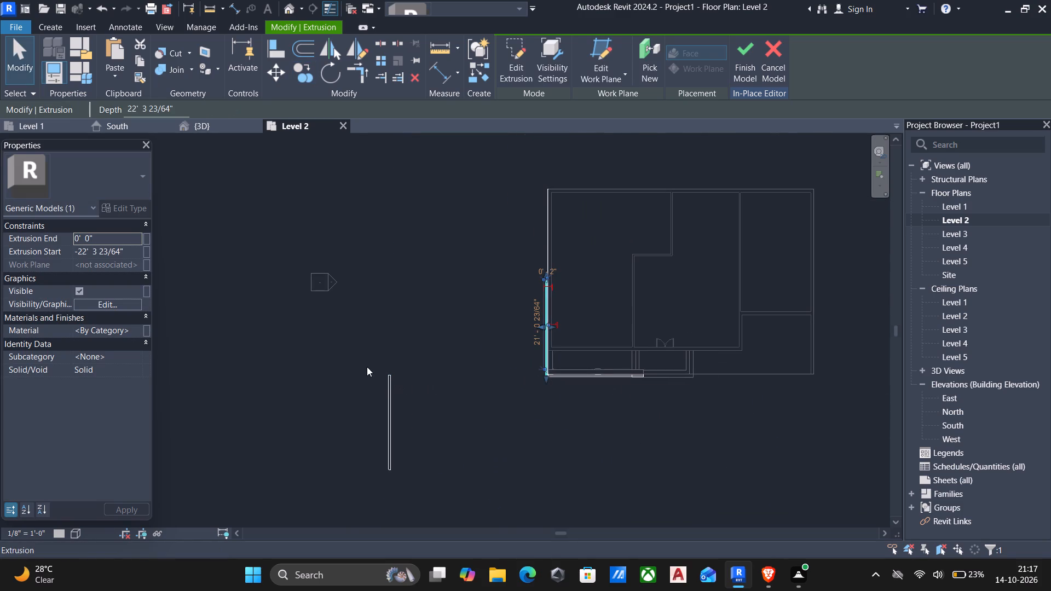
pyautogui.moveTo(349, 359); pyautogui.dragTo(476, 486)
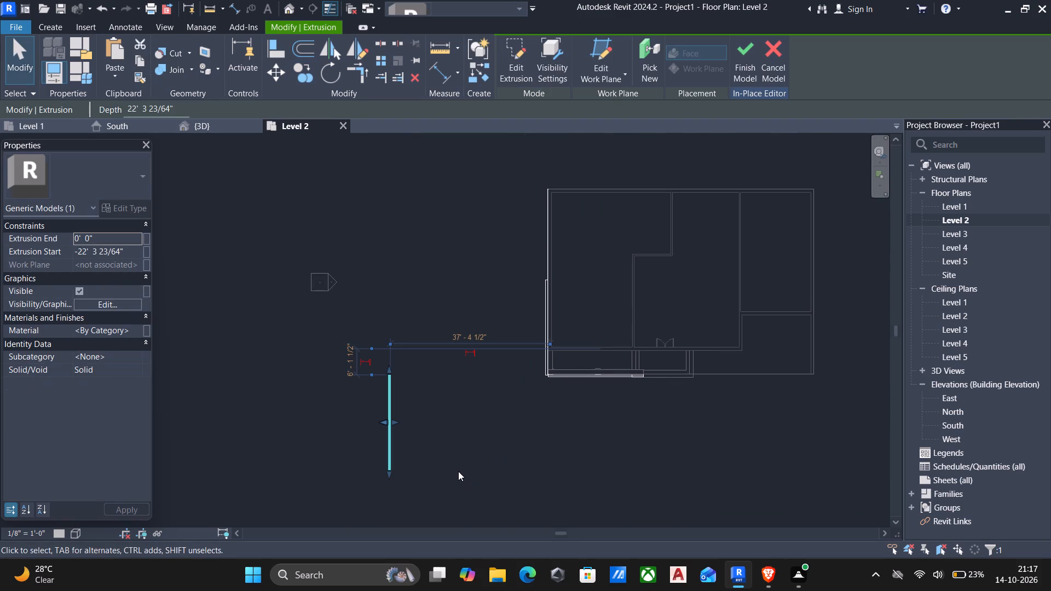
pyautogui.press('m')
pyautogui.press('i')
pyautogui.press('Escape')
# Delete the leftover rotated cornice standing clear of the building on its left.
pyautogui.moveTo(343, 355); pyautogui.dragTo(440, 478)
pyautogui.press('Escape')
pyautogui.moveTo(364, 349); pyautogui.dragTo(438, 499)
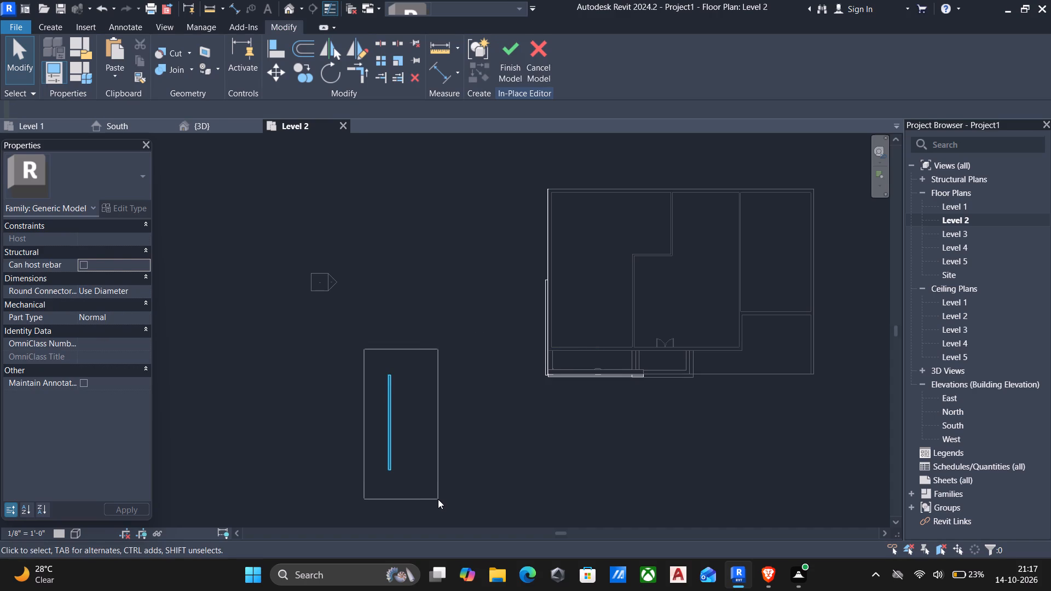
pyautogui.press('Delete')
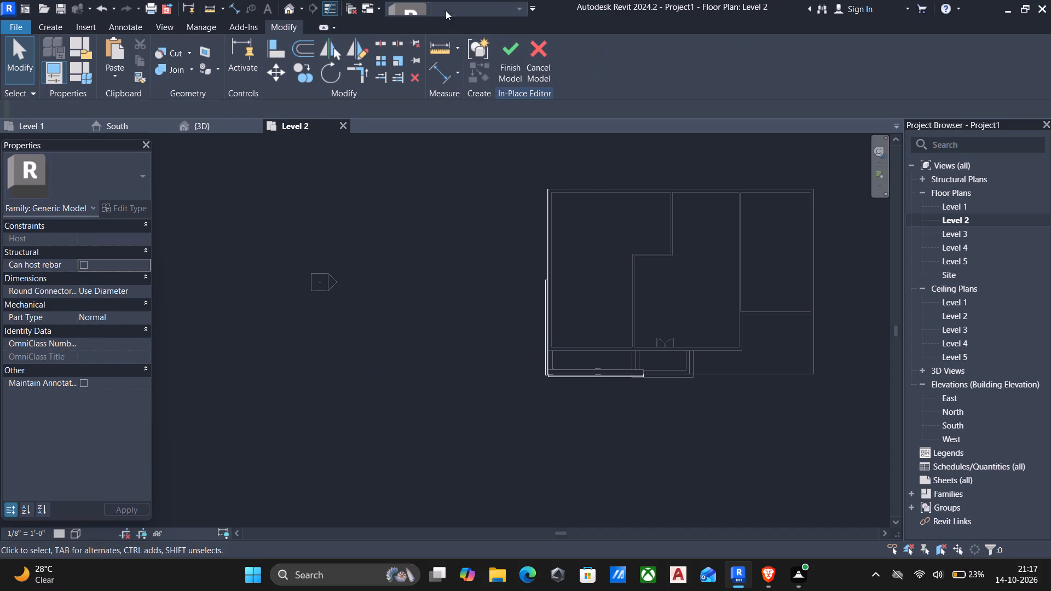
# Finish the in-place cornice model.
pyautogui.click(511, 58)
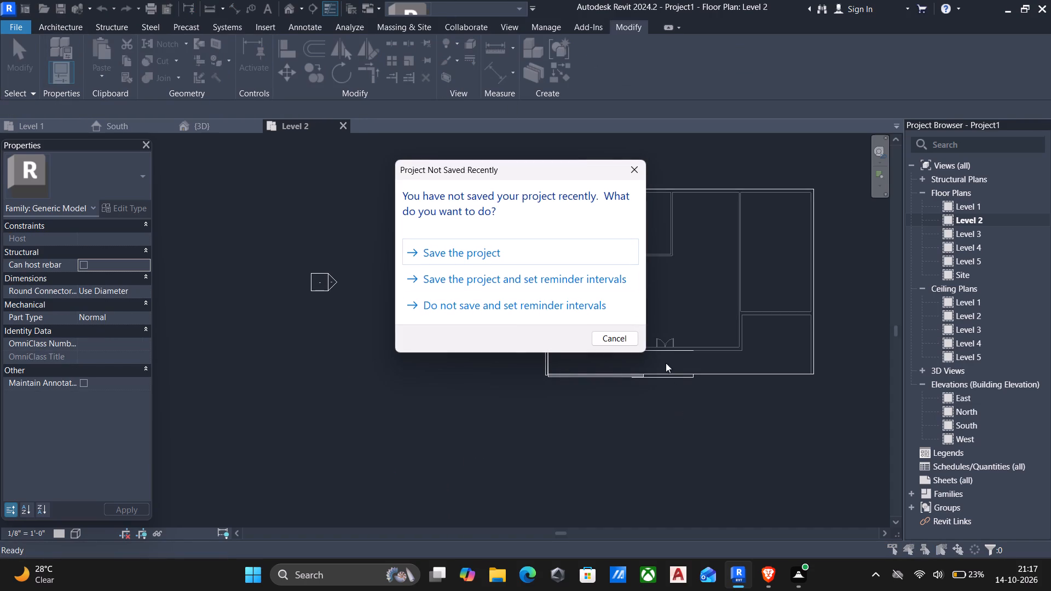
# Dismiss the save reminder without saving the project.
pyautogui.click(620, 338)
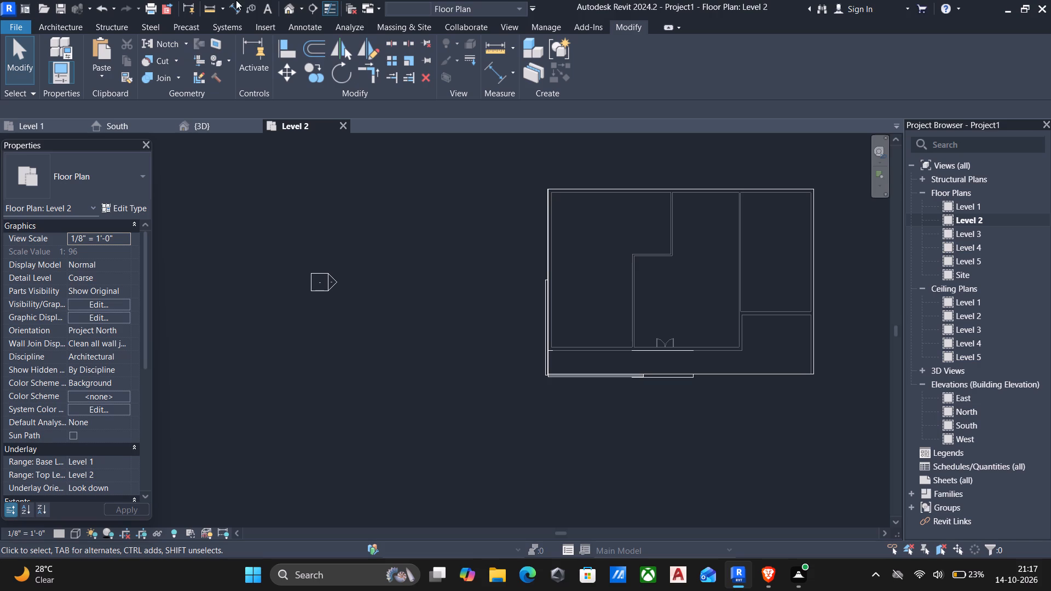
# In the 3D view, align the rear end of the left-side cornice with the roof slab's rear edge so it spans the whole side.
pyautogui.click(286, 8)
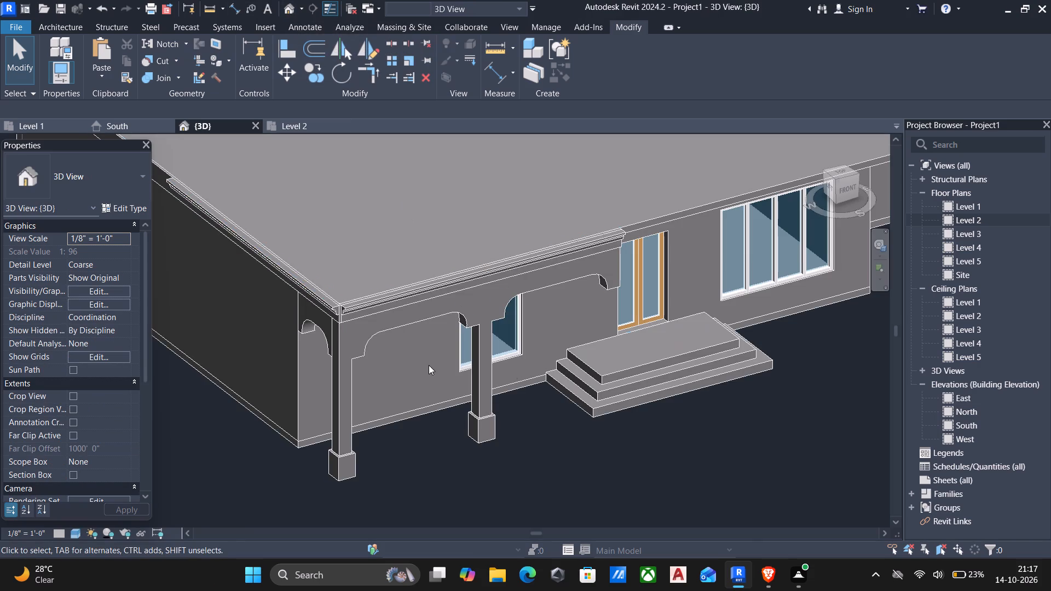
pyautogui.scroll(-1, 429, 362)
pyautogui.keyDown('shift'); pyautogui.moveTo(429, 334); pyautogui.dragTo(591, 258, button='middle'); pyautogui.keyUp('shift')
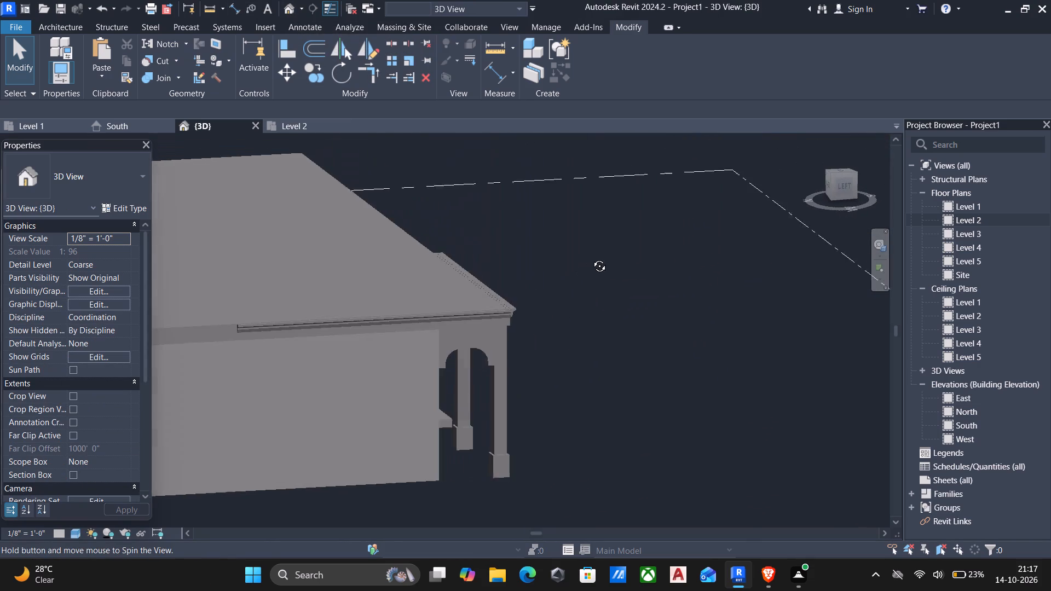
pyautogui.keyDown('shift'); pyautogui.moveTo(591, 258); pyautogui.dragTo(595, 257, button='middle'); pyautogui.keyUp('shift')
pyautogui.scroll(-6, 595, 258)
pyautogui.press('a')
pyautogui.press('l')
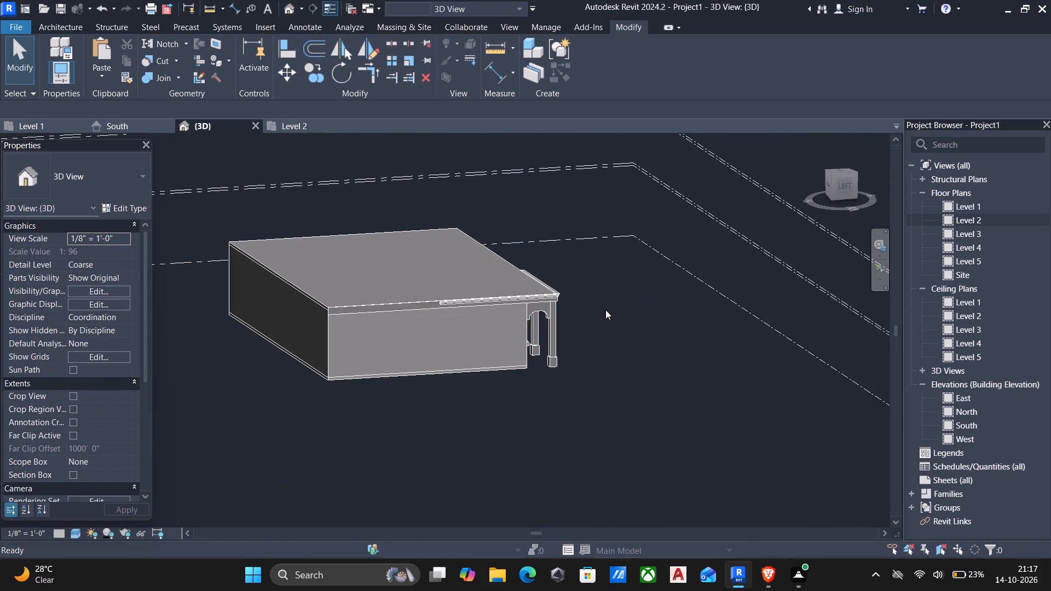
pyautogui.scroll(5, 312, 296)
pyautogui.click(337, 317)
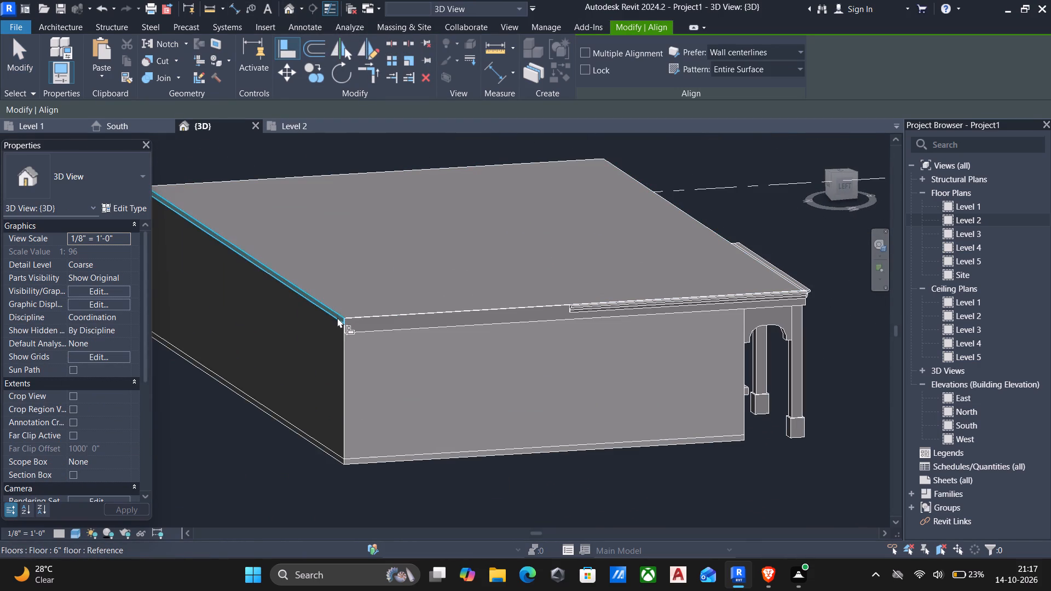
pyautogui.scroll(6, 577, 301)
pyautogui.click(562, 315)
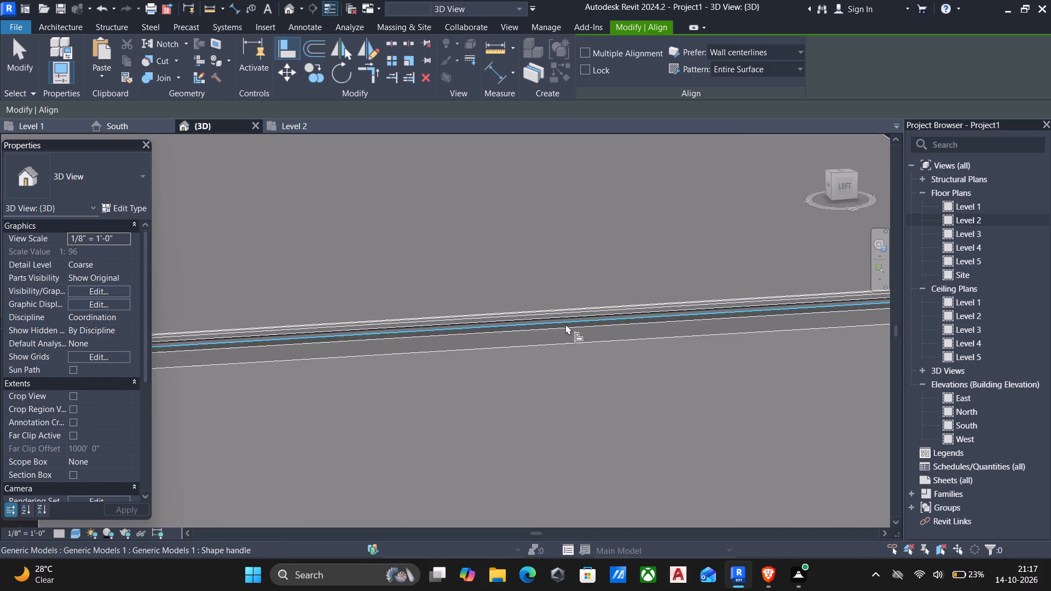
pyautogui.scroll(-7, 571, 338)
pyautogui.press('Escape')
# Examine the extended side cornice and the porch's front-left corner where it meets the front cornice.
pyautogui.scroll(-6, 586, 370)
pyautogui.keyDown('shift'); pyautogui.middleClick(662, 368); pyautogui.keyUp('shift')
pyautogui.keyDown('shift'); pyautogui.moveTo(659, 369); pyautogui.dragTo(638, 379, button='middle'); pyautogui.keyUp('shift')
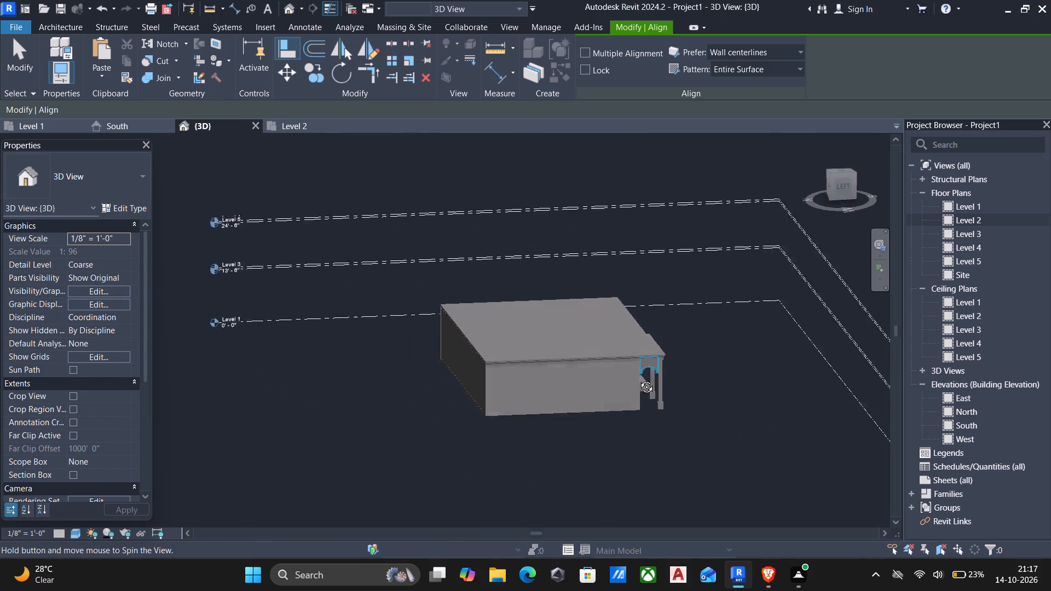
pyautogui.keyDown('shift'); pyautogui.moveTo(638, 379); pyautogui.dragTo(633, 383, button='middle'); pyautogui.keyUp('shift')
pyautogui.scroll(-4, 537, 397)
pyautogui.keyDown('shift'); pyautogui.moveTo(580, 363); pyautogui.dragTo(536, 360, button='middle'); pyautogui.keyUp('shift')
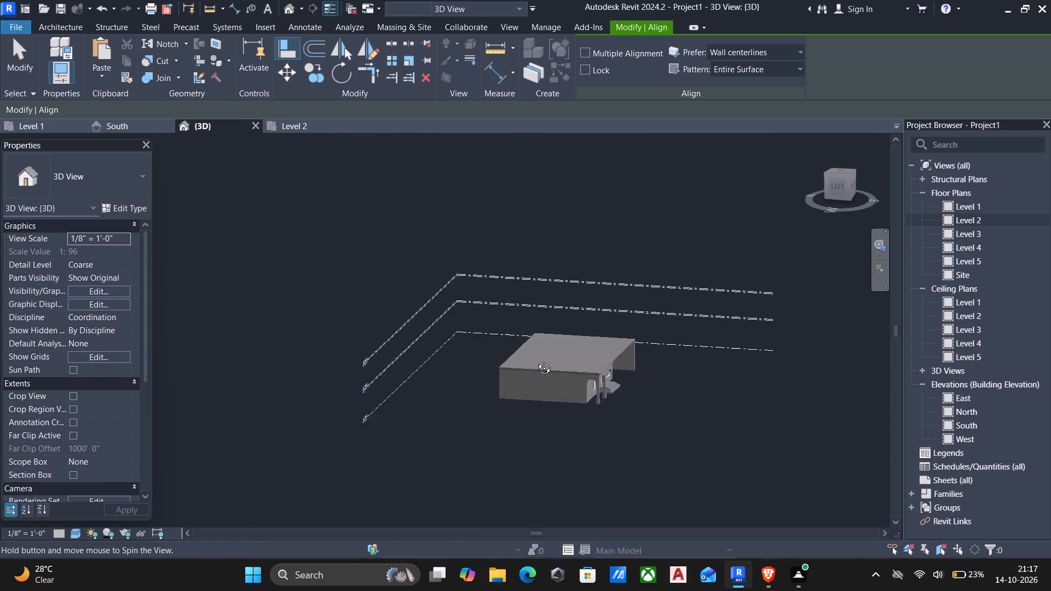
pyautogui.keyDown('shift'); pyautogui.moveTo(536, 360); pyautogui.dragTo(534, 360, button='middle'); pyautogui.keyUp('shift')
pyautogui.scroll(6, 623, 368)
pyautogui.scroll(6, 472, 390)
pyautogui.scroll(6, 677, 386)
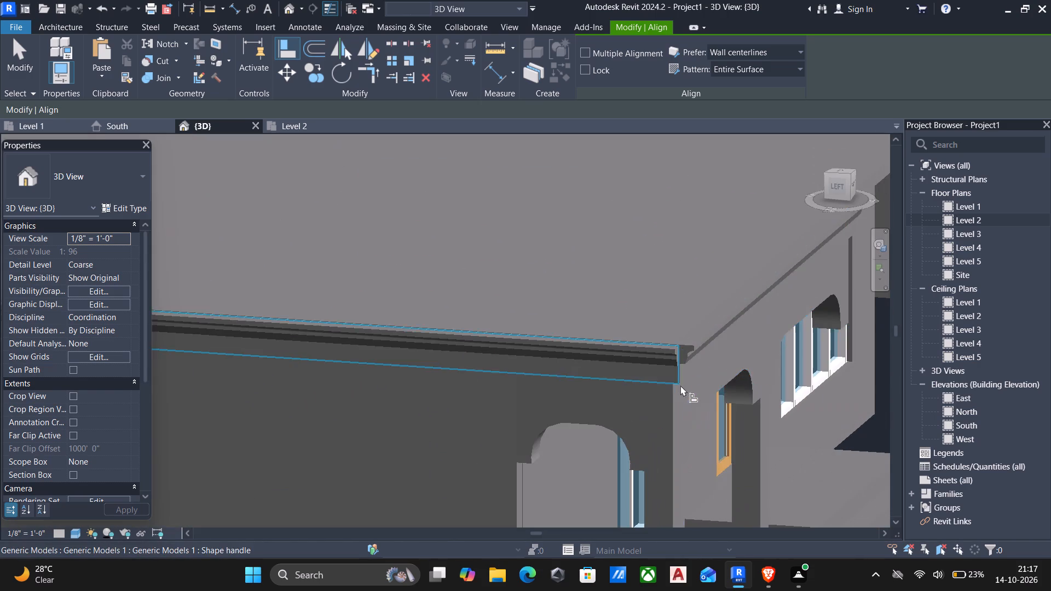
pyautogui.press('Escape')
pyautogui.scroll(-5, 680, 362)
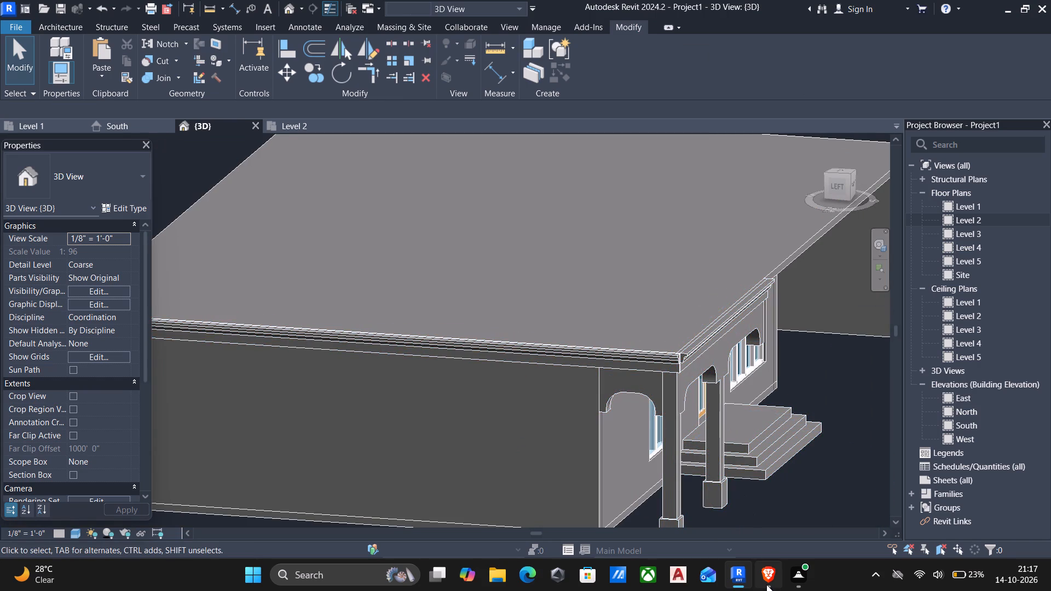
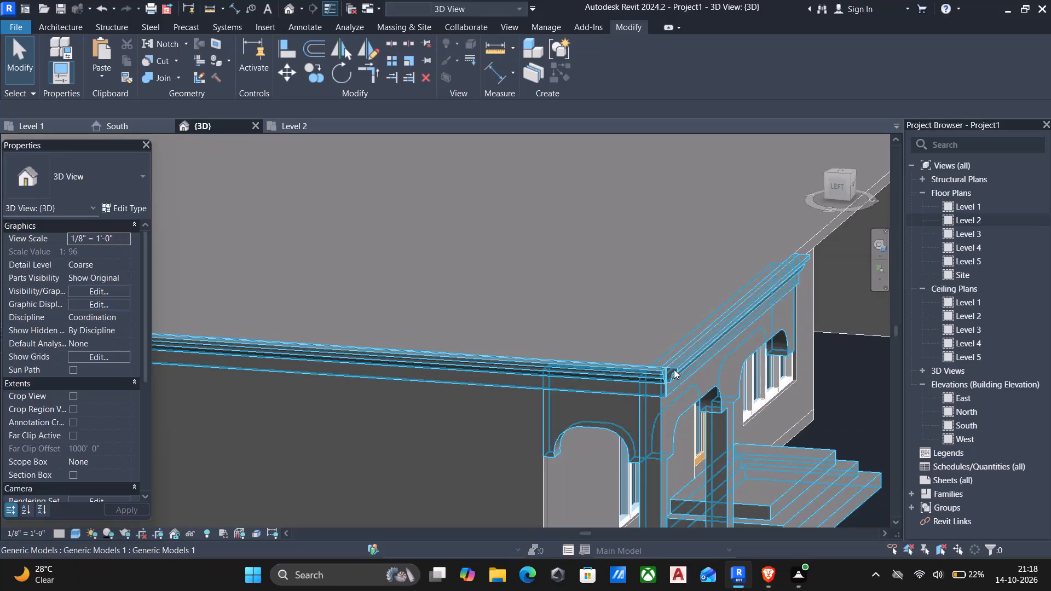
# Open the porch's generic model with the roof-edge cornice for in-place editing.
pyautogui.click(674, 369)
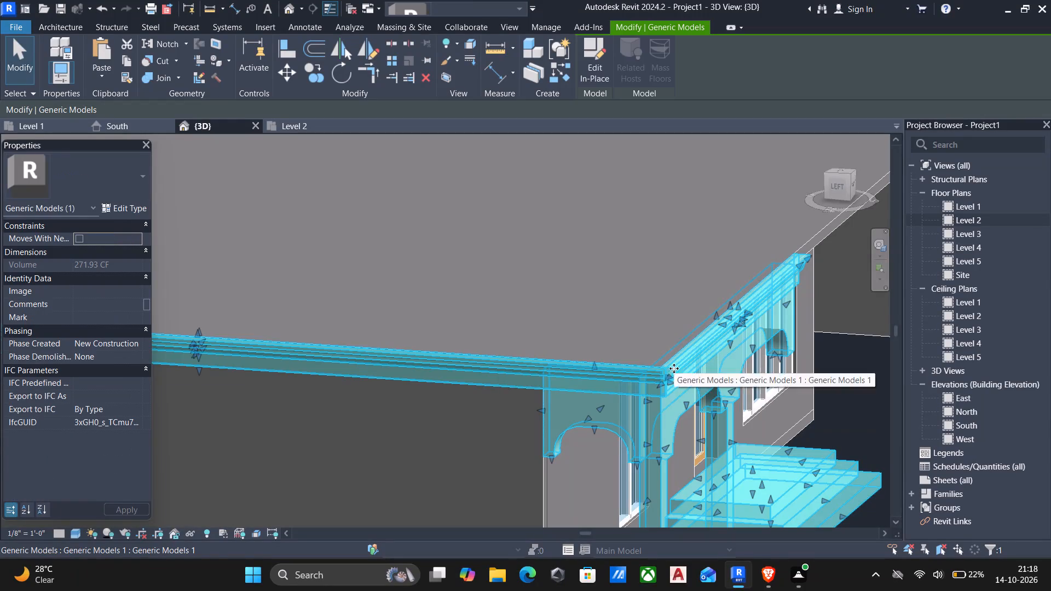
pyautogui.click(600, 60)
pyautogui.scroll(6, 665, 401)
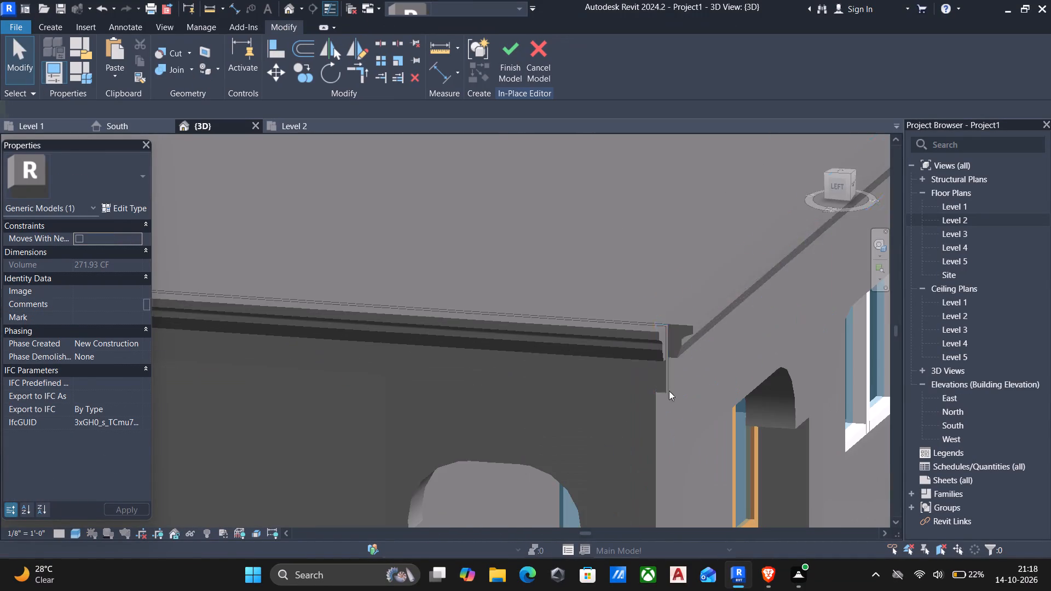
pyautogui.click(685, 325)
pyautogui.moveTo(675, 345); pyautogui.dragTo(654, 380)
pyautogui.press('Escape')
# Start a void extrusion with its work plane on the flat inner face of the cornice piece projecting past the roof corner.
pyautogui.scroll(-5, 588, 399)
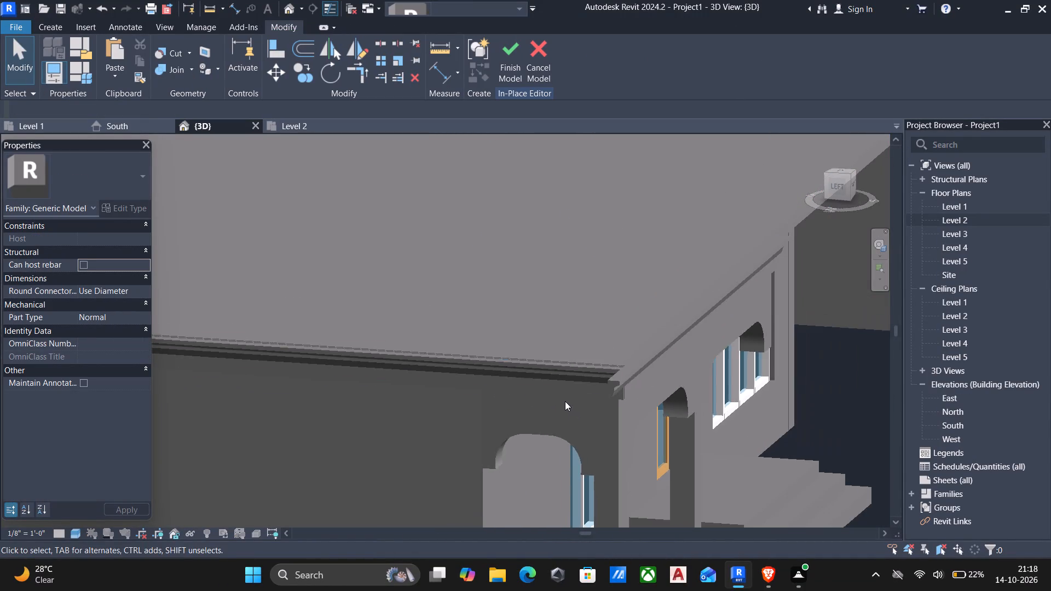
pyautogui.keyDown('shift'); pyautogui.middleClick(564, 399); pyautogui.keyUp('shift')
pyautogui.keyDown('shift'); pyautogui.moveTo(564, 399); pyautogui.dragTo(630, 395, button='middle'); pyautogui.keyUp('shift')
pyautogui.keyDown('shift'); pyautogui.moveTo(540, 402); pyautogui.dragTo(554, 401, button='middle'); pyautogui.keyUp('shift')
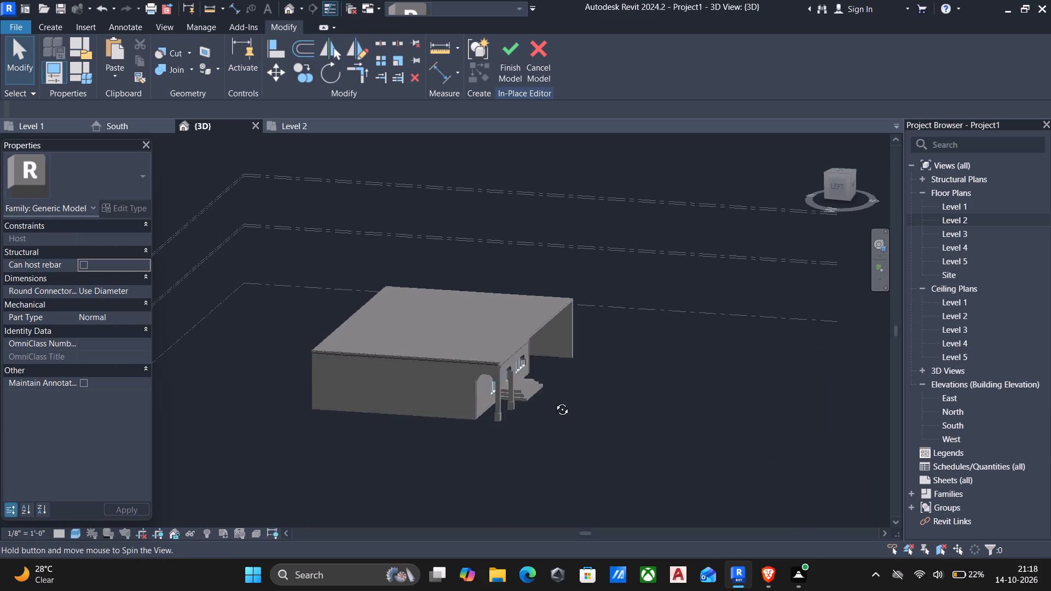
pyautogui.keyDown('shift'); pyautogui.moveTo(554, 401); pyautogui.dragTo(694, 392, button='middle'); pyautogui.keyUp('shift')
pyautogui.scroll(6, 617, 379)
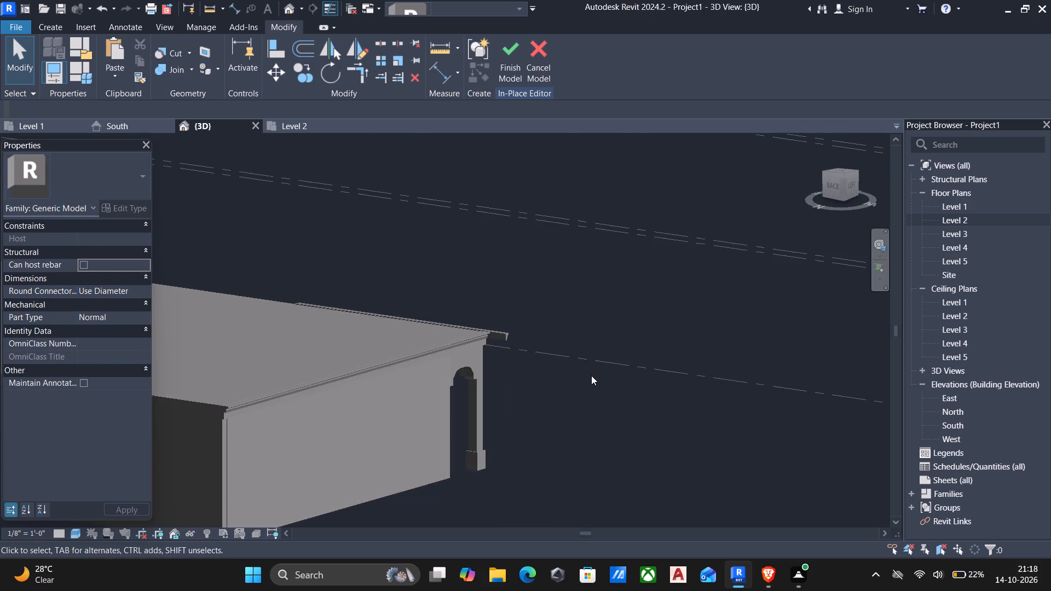
pyautogui.scroll(5, 440, 343)
pyautogui.scroll(6, 556, 345)
pyautogui.scroll(4, 499, 273)
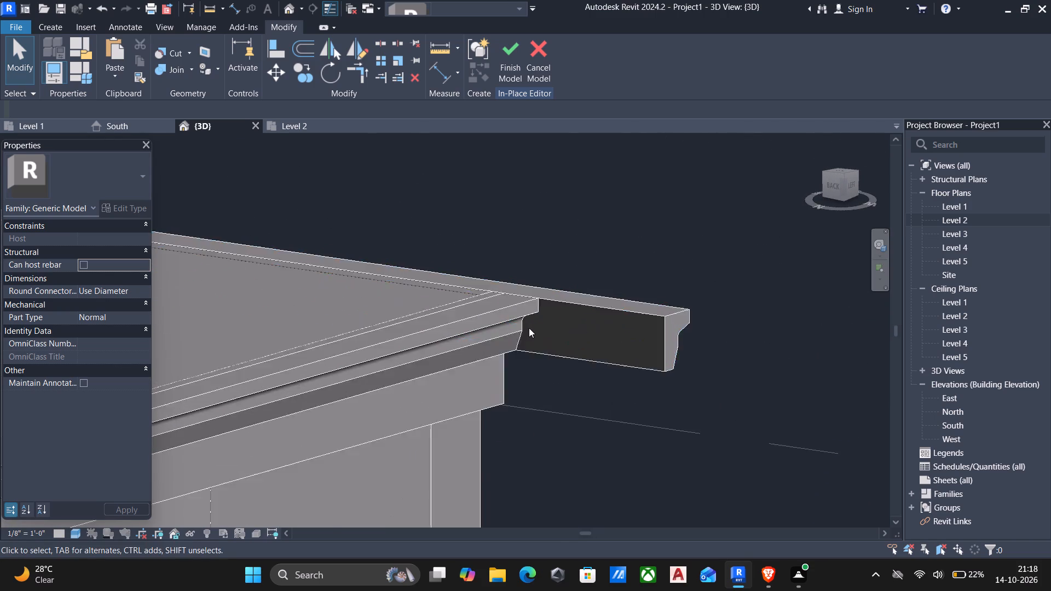
pyautogui.scroll(5, 528, 326)
pyautogui.click(37, 28)
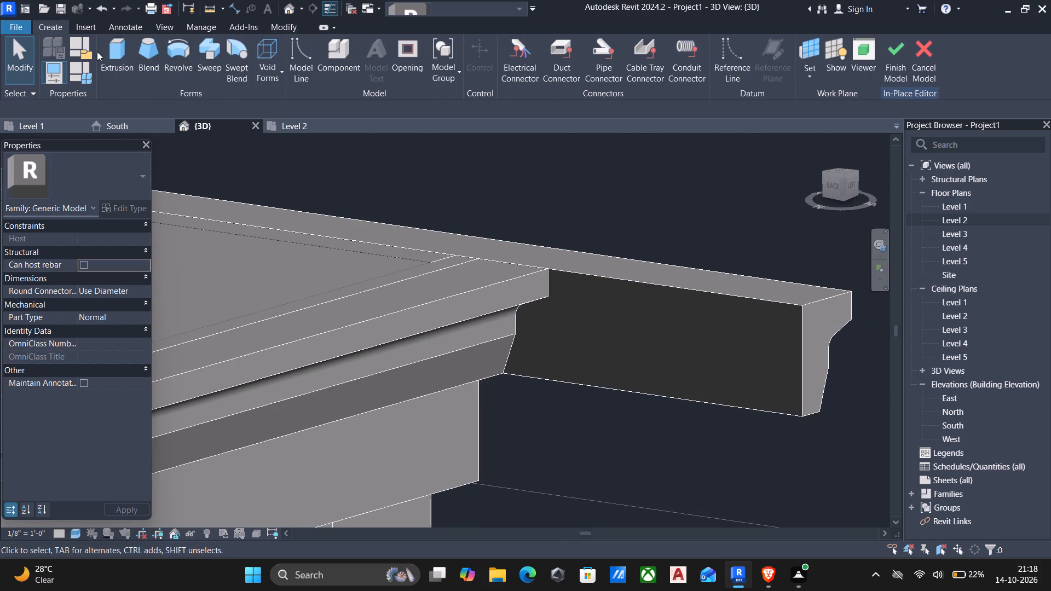
pyautogui.click(259, 48)
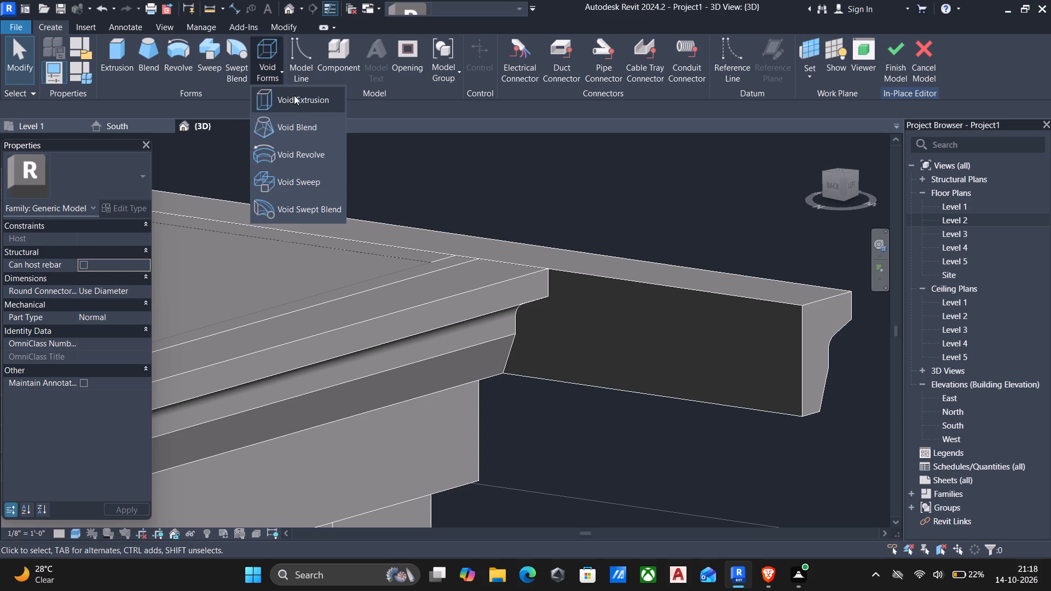
pyautogui.click(294, 95)
pyautogui.click(630, 76)
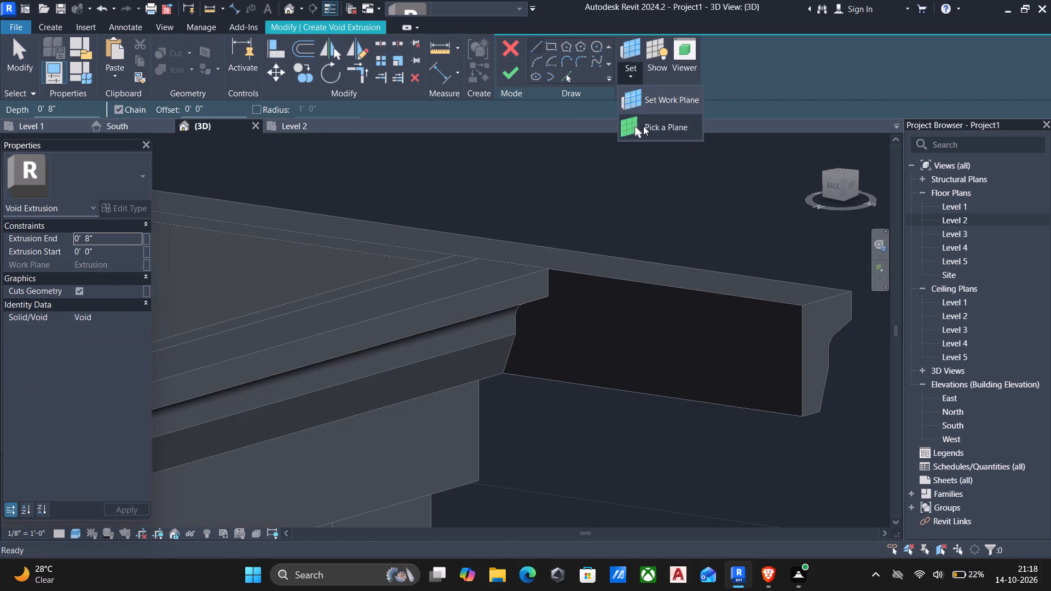
pyautogui.click(644, 128)
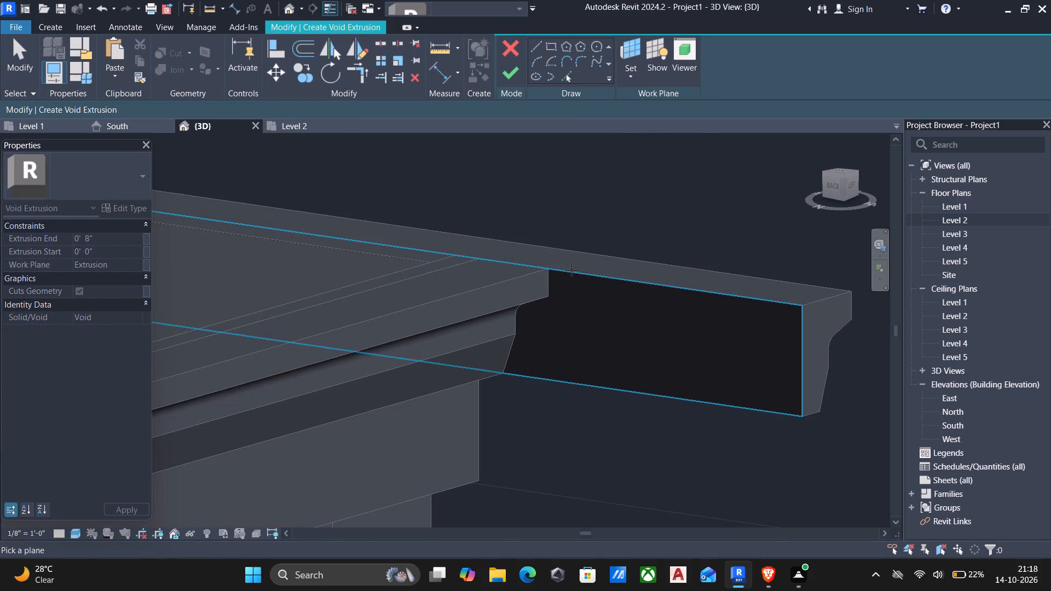
pyautogui.click(798, 381)
# Pick the projecting cornice's bottom edge and the adjoining cornice's slanted, curved and vertical profile edges as void sketch lines.
pyautogui.keyDown('shift'); pyautogui.moveTo(452, 347); pyautogui.dragTo(452, 347, button='middle'); pyautogui.keyUp('shift')
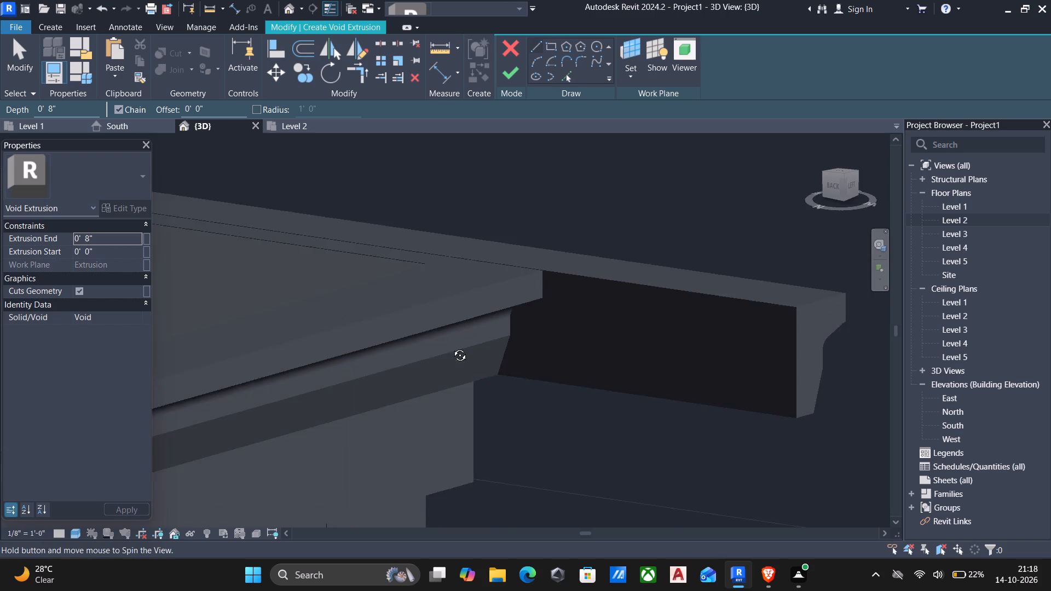
pyautogui.keyDown('shift'); pyautogui.moveTo(452, 347); pyautogui.dragTo(462, 330, button='middle'); pyautogui.keyUp('shift')
pyautogui.scroll(-3, 461, 376)
pyautogui.keyDown('shift'); pyautogui.moveTo(469, 372); pyautogui.dragTo(476, 358, button='middle'); pyautogui.keyUp('shift')
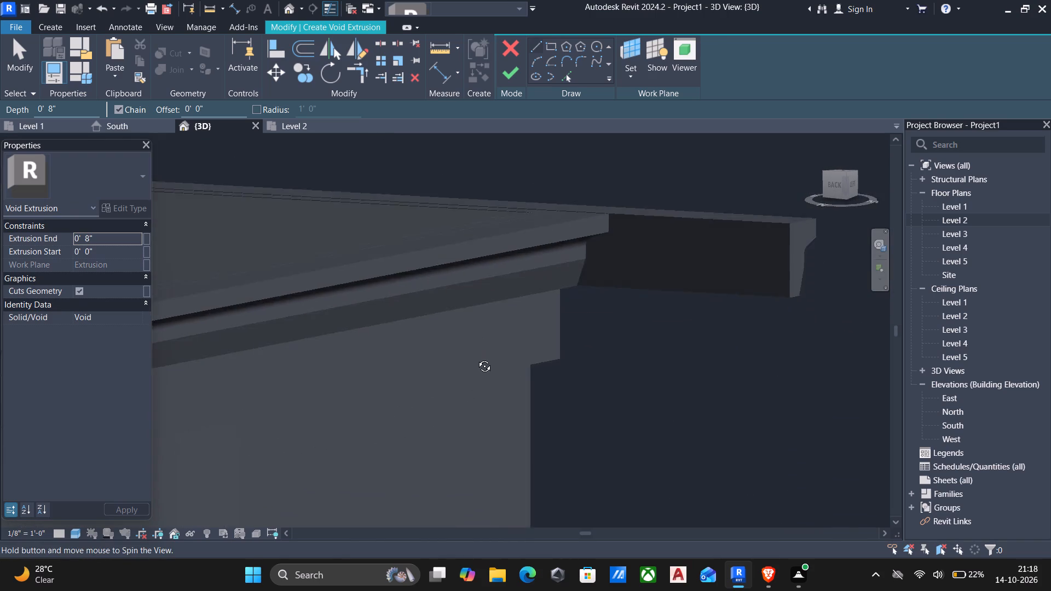
pyautogui.keyDown('shift'); pyautogui.moveTo(476, 358); pyautogui.dragTo(479, 350, button='middle'); pyautogui.keyUp('shift')
pyautogui.keyDown('shift'); pyautogui.moveTo(480, 341); pyautogui.dragTo(482, 328, button='middle'); pyautogui.keyUp('shift')
pyautogui.moveTo(490, 303); pyautogui.dragTo(434, 421, button='middle')
pyautogui.keyDown('shift'); pyautogui.moveTo(532, 345); pyautogui.dragTo(536, 329, button='middle'); pyautogui.keyUp('shift')
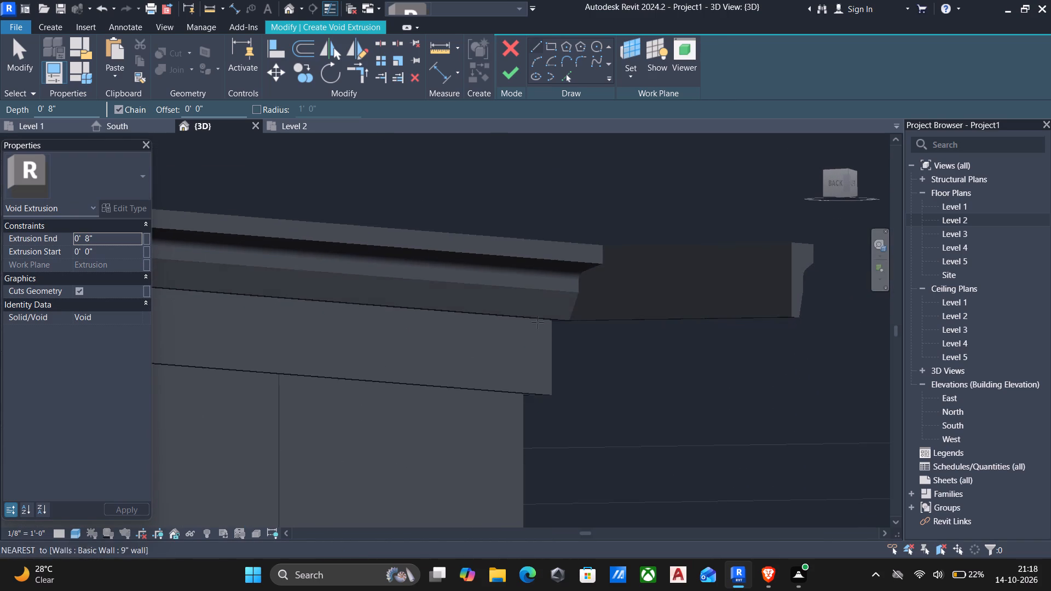
pyautogui.moveTo(540, 315); pyautogui.dragTo(495, 385, button='middle')
pyautogui.click(564, 74)
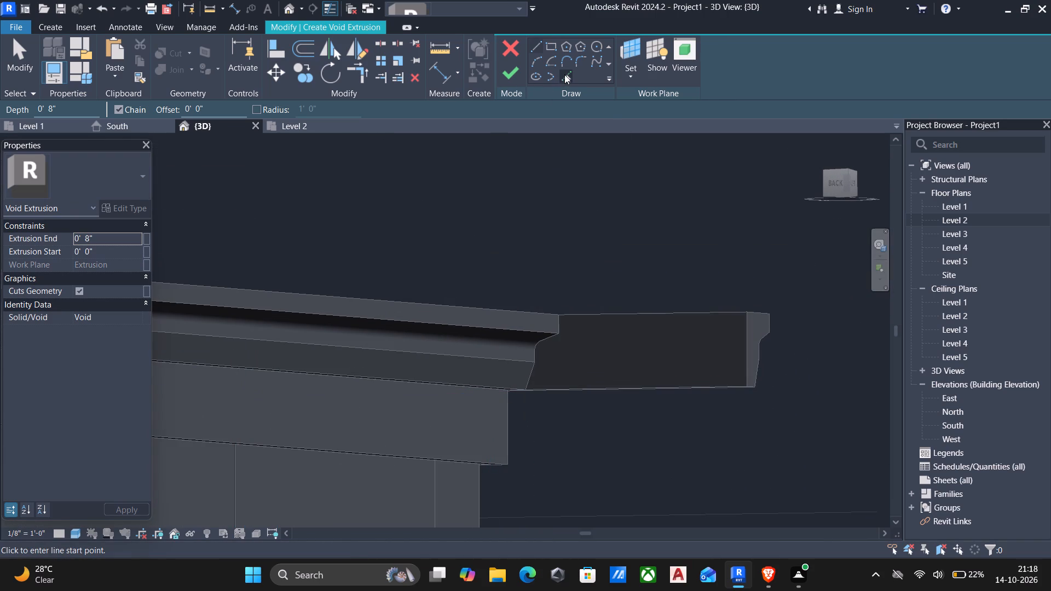
pyautogui.scroll(5, 550, 357)
pyautogui.click(537, 411)
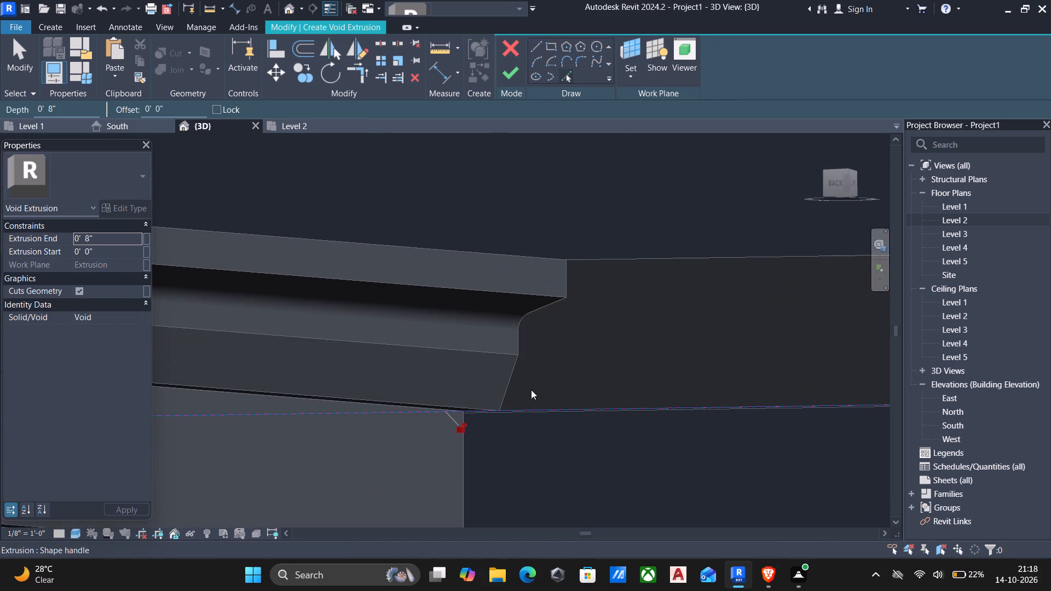
pyautogui.click(513, 379)
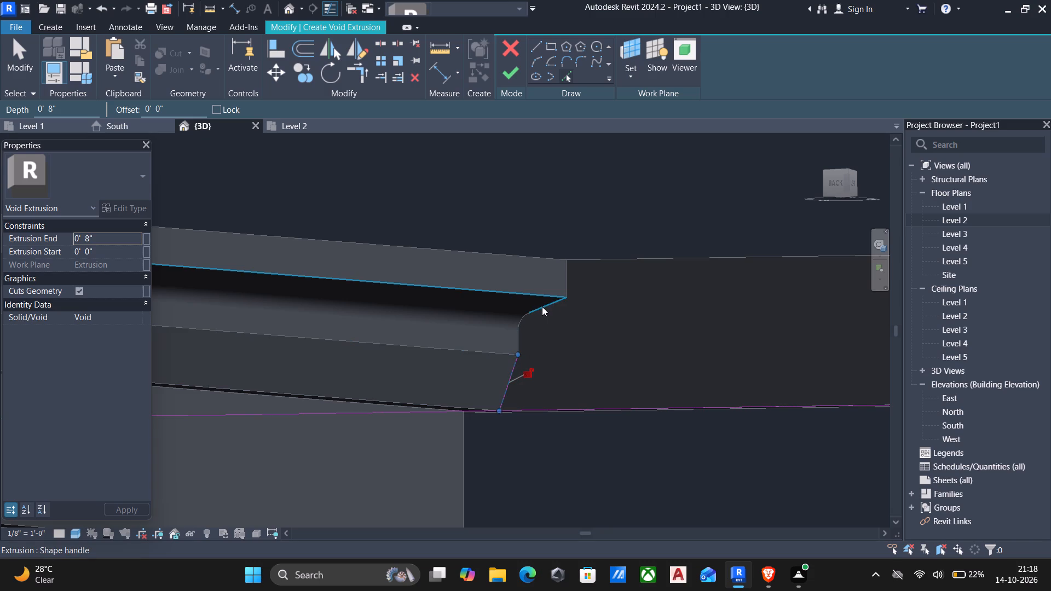
pyautogui.click(542, 307)
pyautogui.click(568, 275)
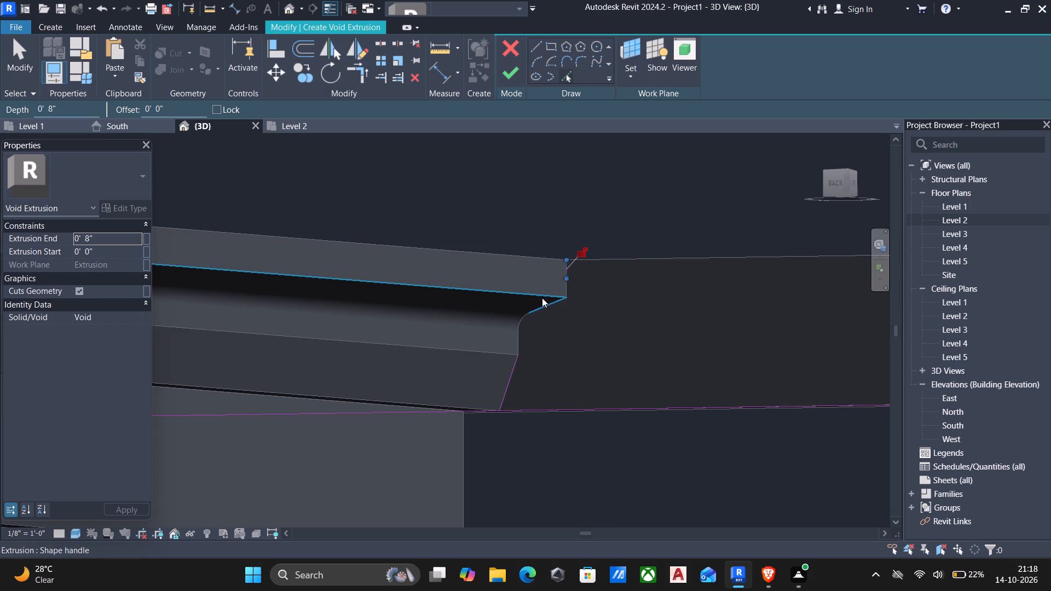
pyautogui.click(522, 320)
pyautogui.click(518, 343)
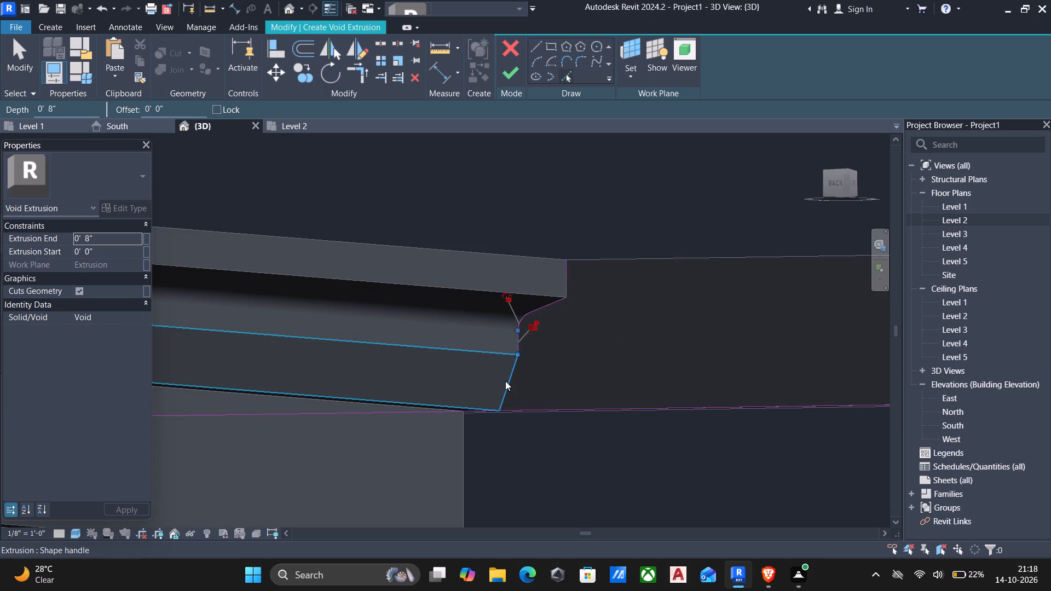
pyautogui.scroll(5, 505, 384)
pyautogui.press('Escape')
pyautogui.press('Escape')
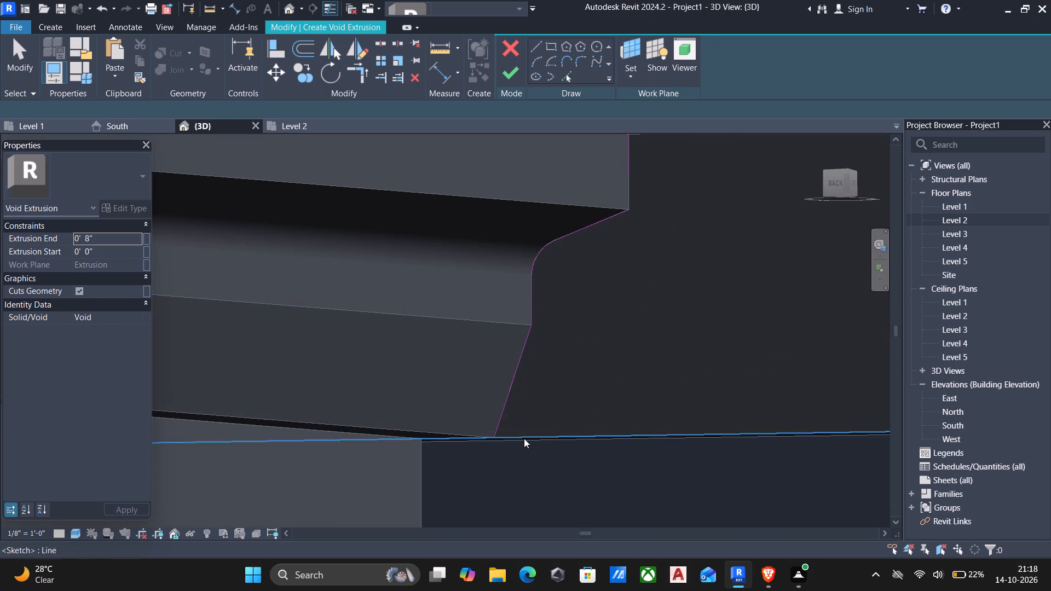
# Trim the picked lines into corners at the profile's bottom, below its upper vertical edge and at the arc.
pyautogui.write('tr')
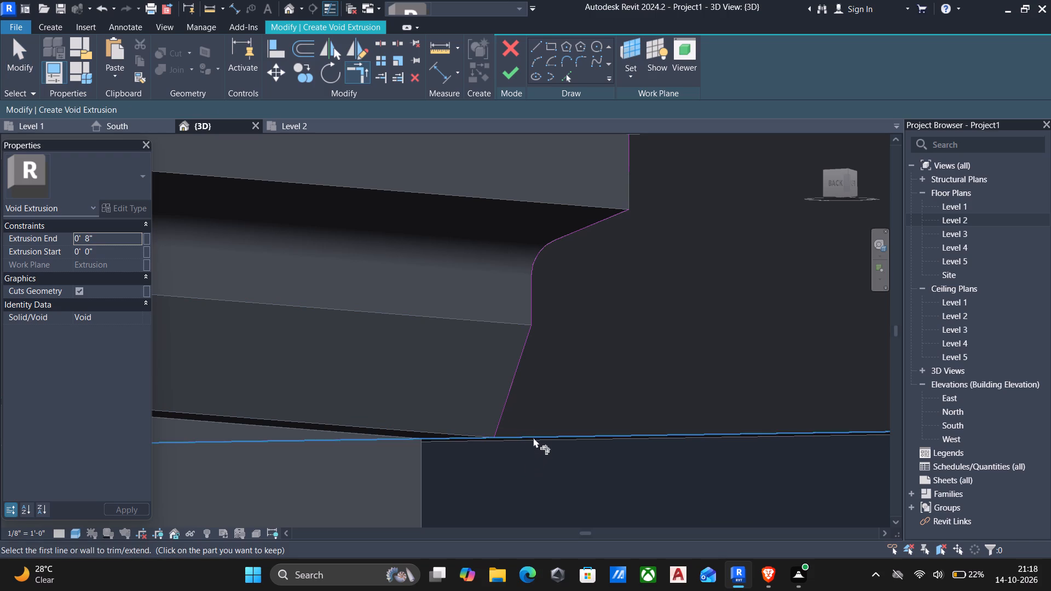
pyautogui.click(533, 437)
pyautogui.click(509, 408)
pyautogui.scroll(-5, 613, 375)
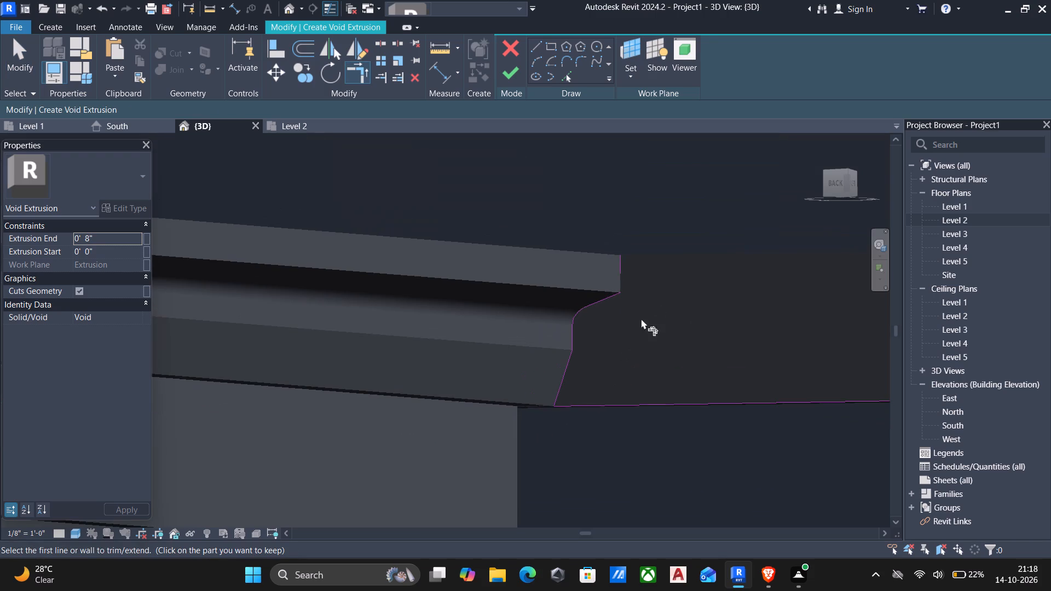
pyautogui.scroll(6, 610, 262)
pyautogui.click(634, 256)
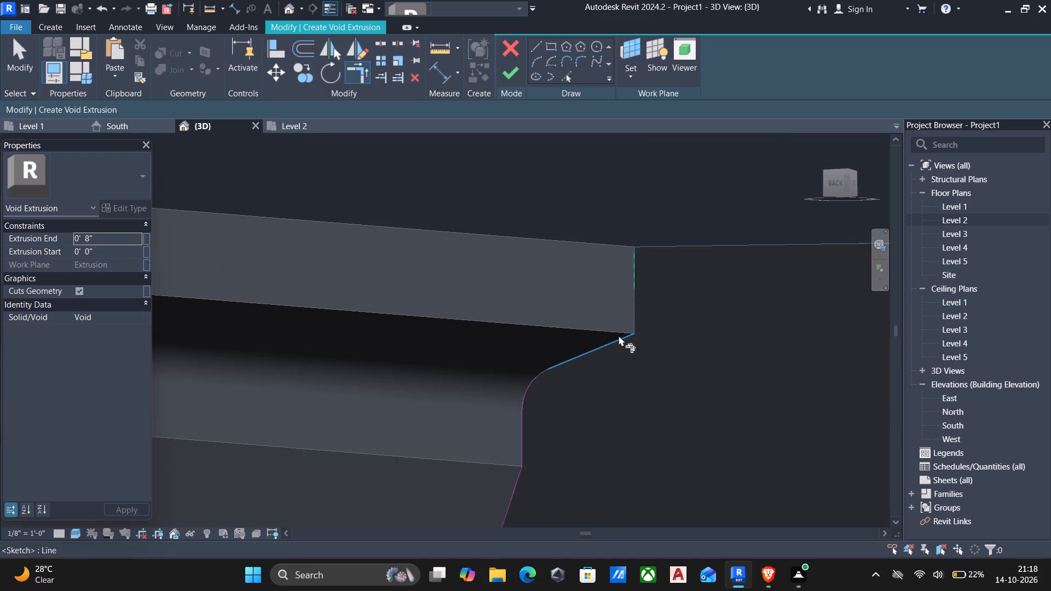
pyautogui.click(619, 337)
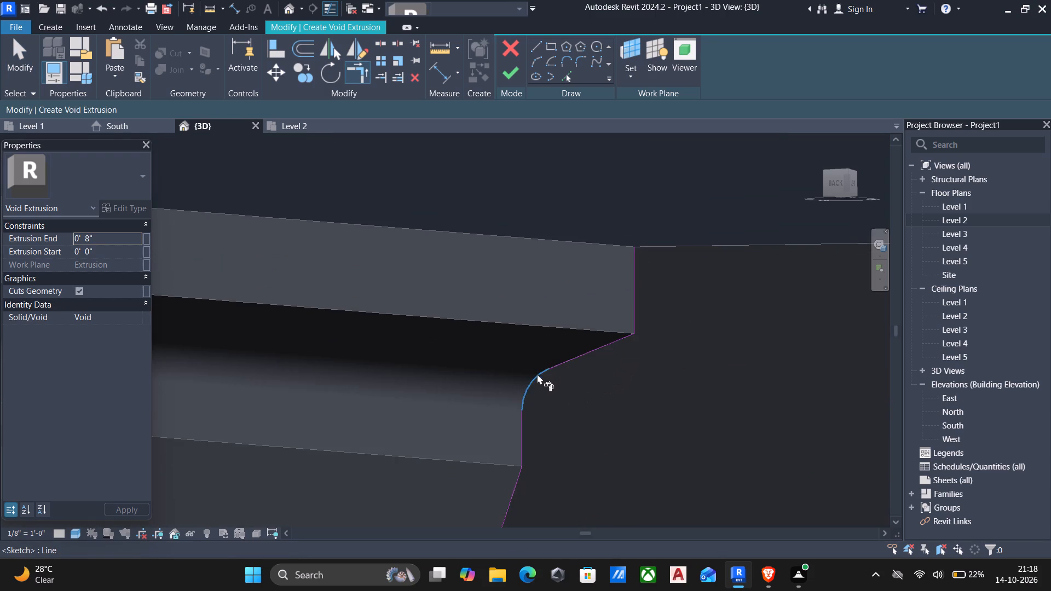
pyautogui.click(537, 374)
pyautogui.click(519, 423)
pyautogui.press('Escape')
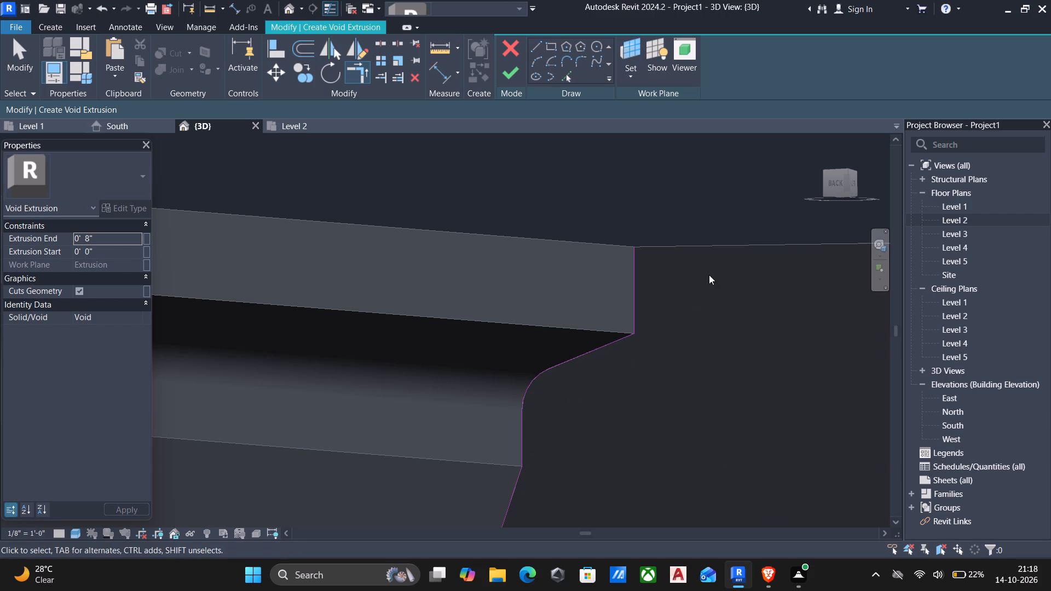
pyautogui.press('Escape')
# Draw a vertical line across the projecting cornice's face just beyond the profile and trim the bottom line to it.
pyautogui.click(536, 51)
pyautogui.scroll(-2, 743, 289)
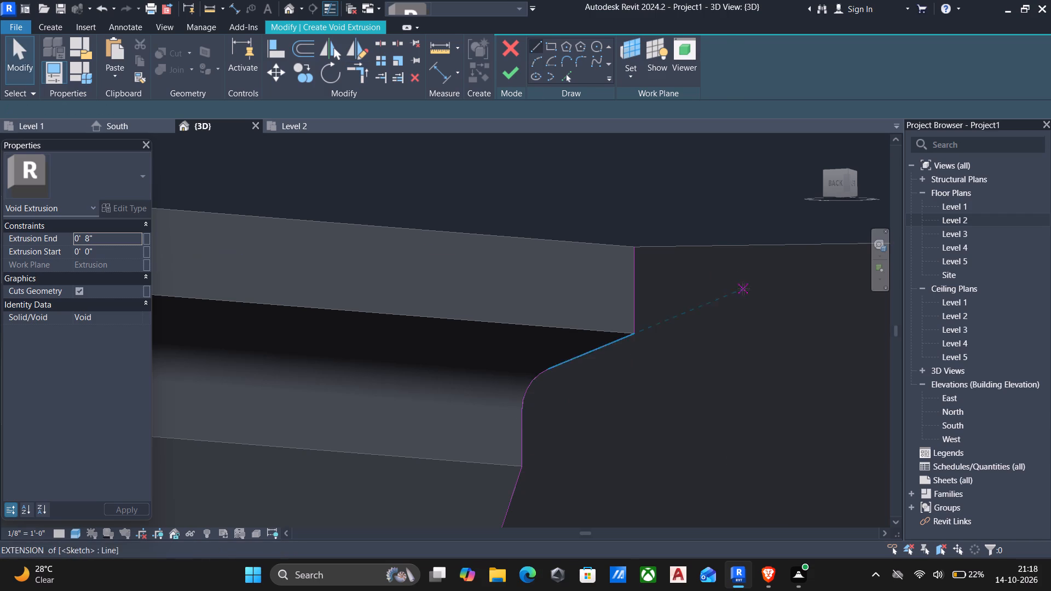
pyautogui.scroll(-2, 743, 289)
pyautogui.click(727, 264)
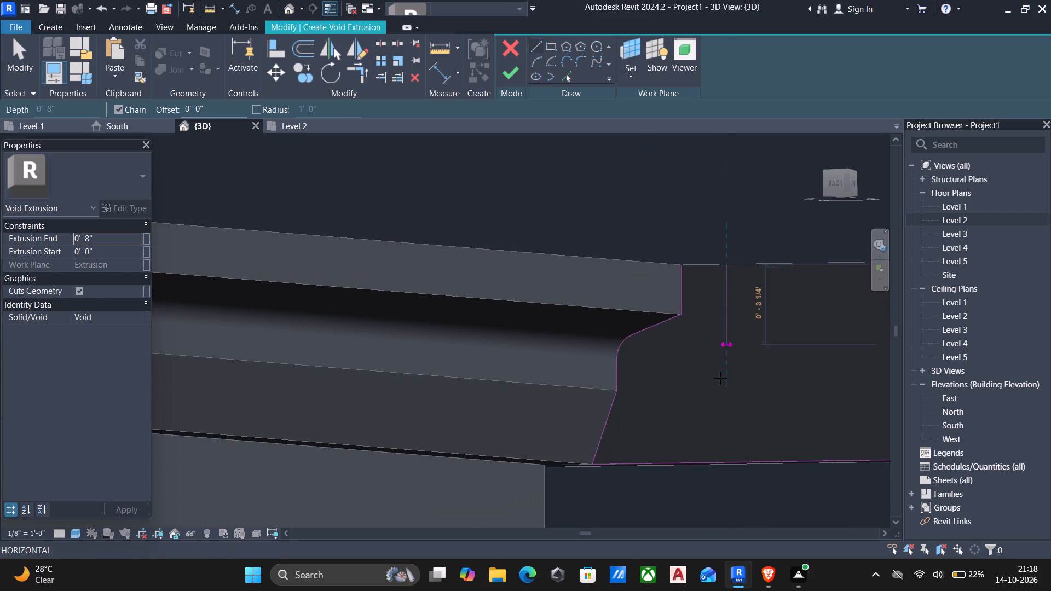
pyautogui.click(730, 464)
pyautogui.press('Escape')
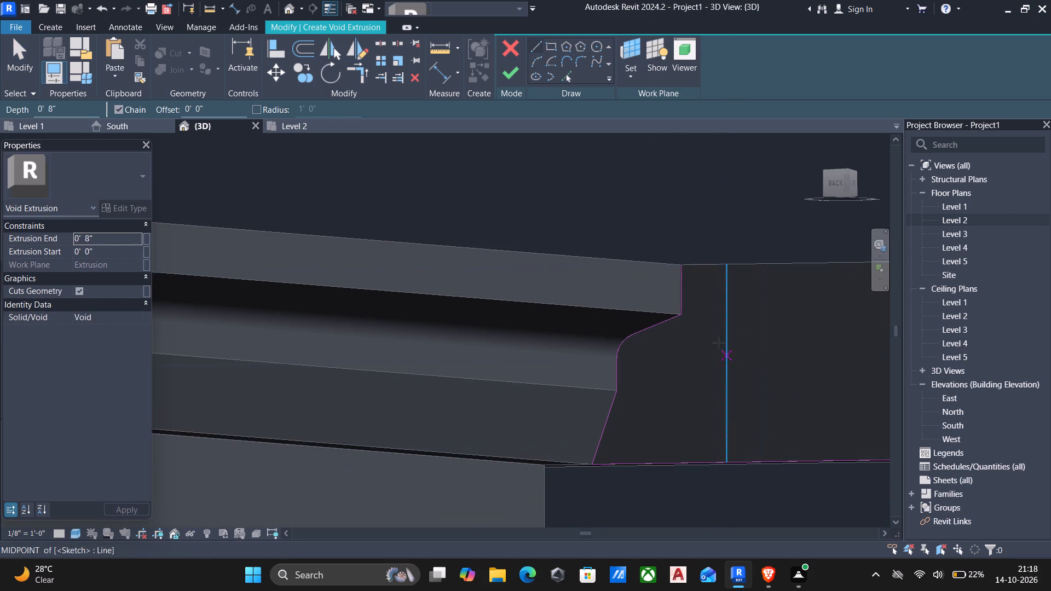
pyautogui.press('Escape')
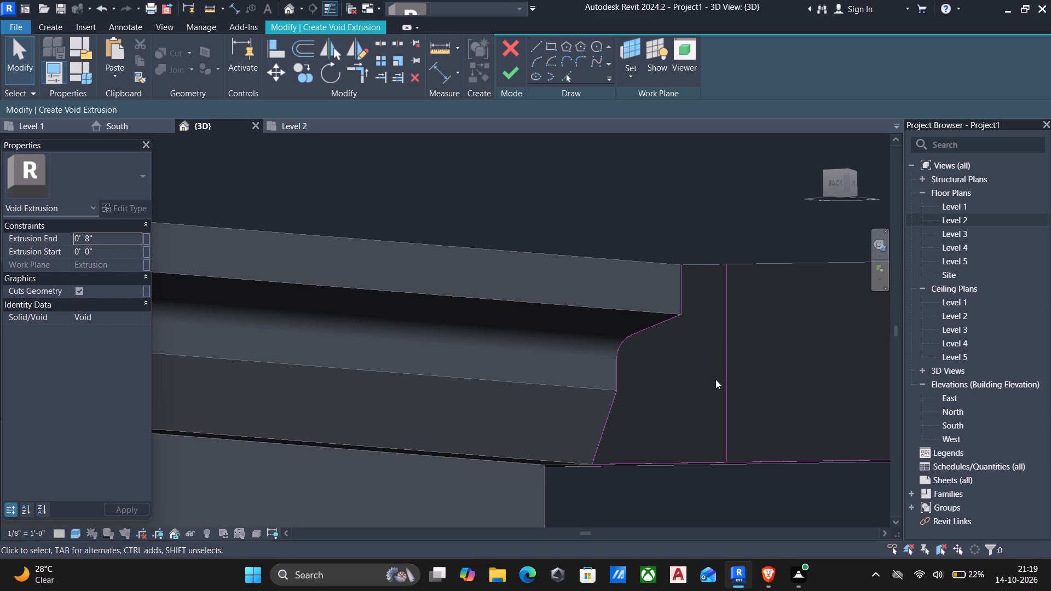
pyautogui.write('tr')
pyautogui.click(695, 462)
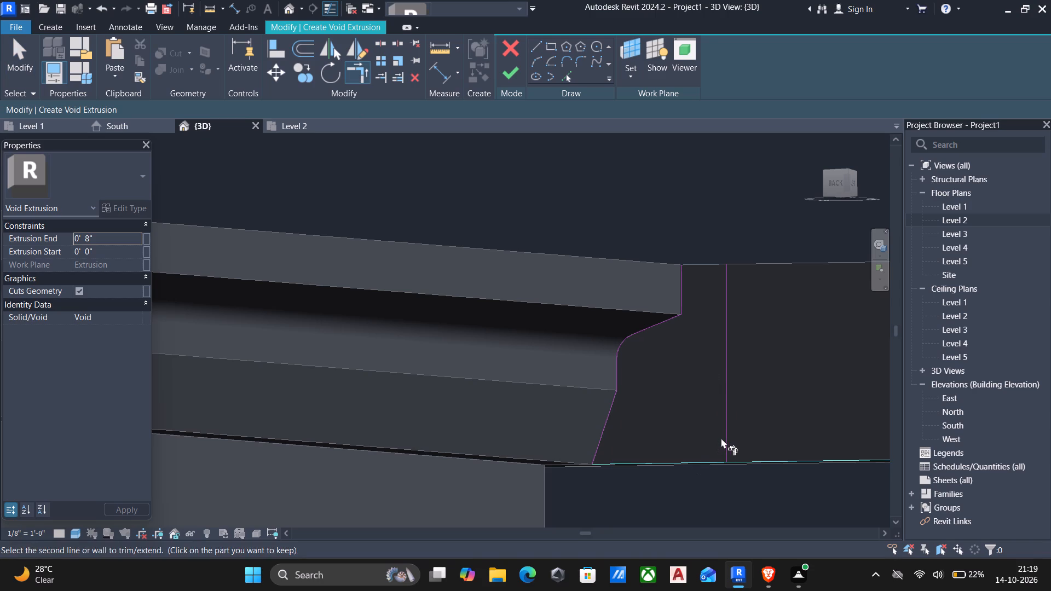
pyautogui.click(725, 432)
pyautogui.press('Escape')
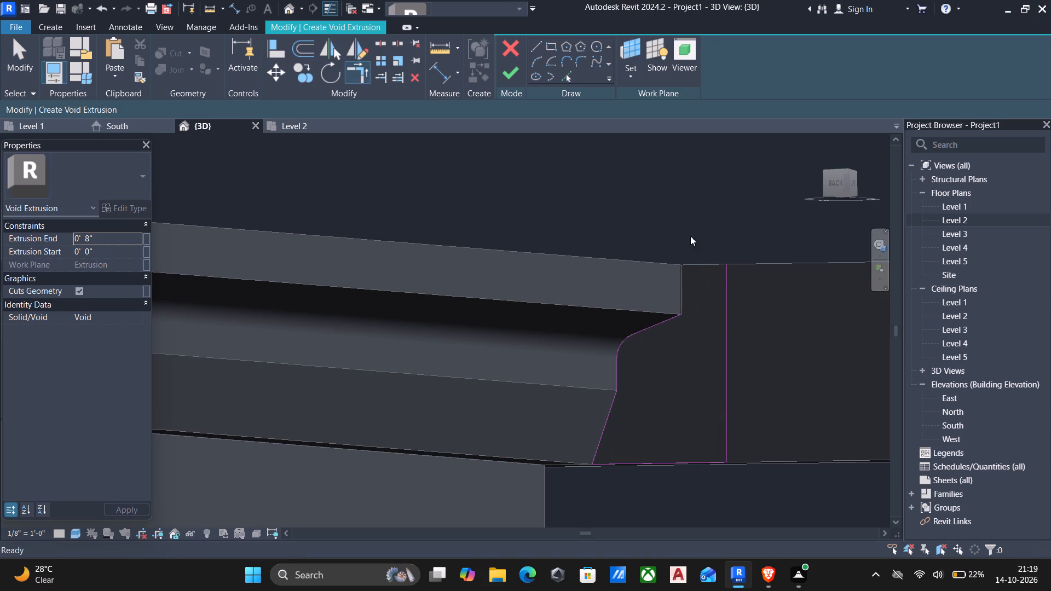
# Draw a line along the projecting cornice's top edge, from the vertical line's upper end to the profile's top corner.
pyautogui.click(533, 45)
pyautogui.scroll(4, 681, 368)
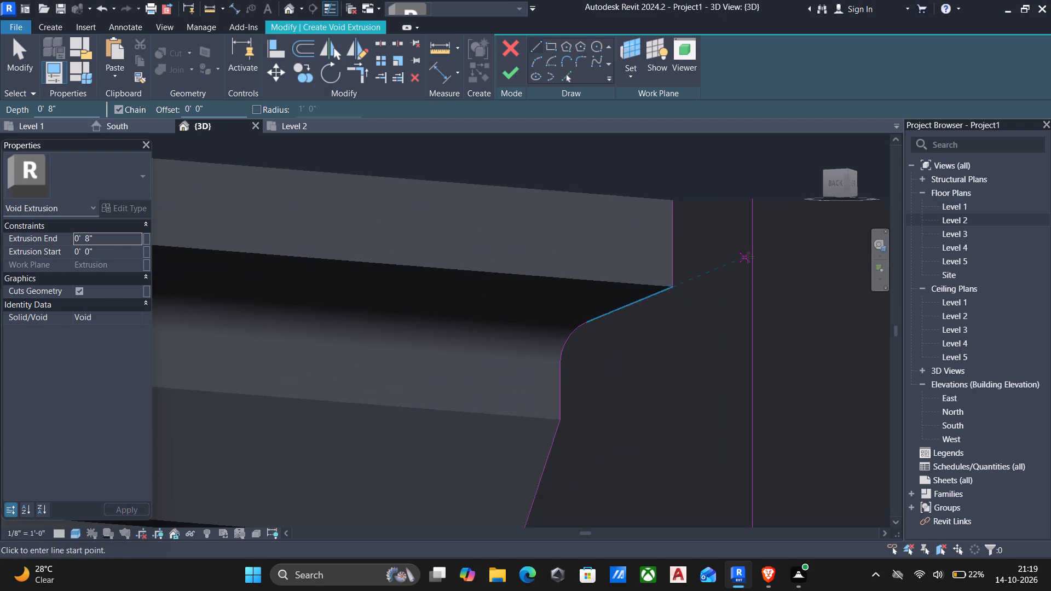
pyautogui.click(758, 202)
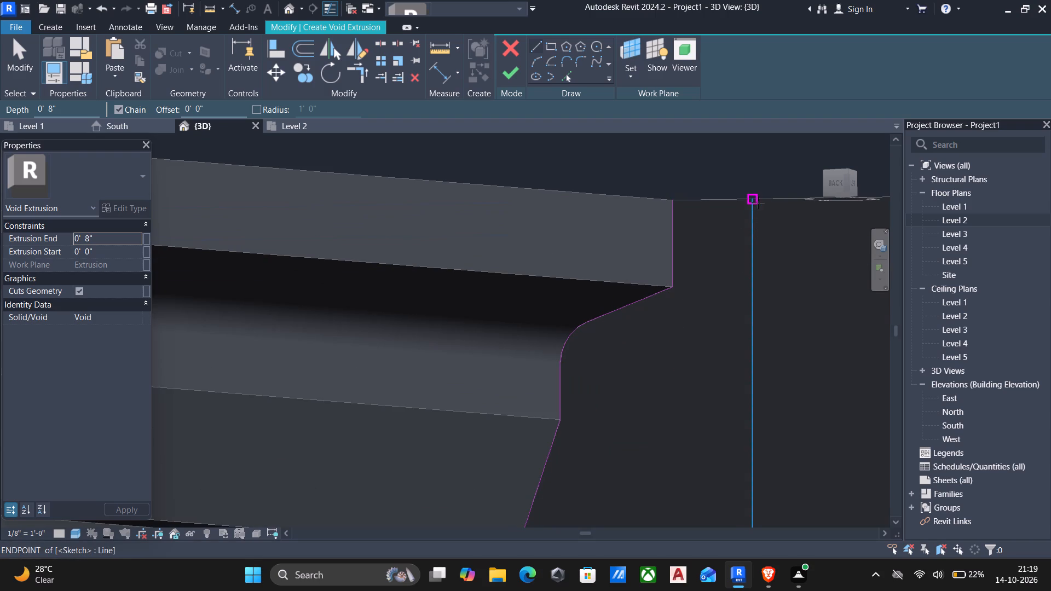
pyautogui.click(673, 201)
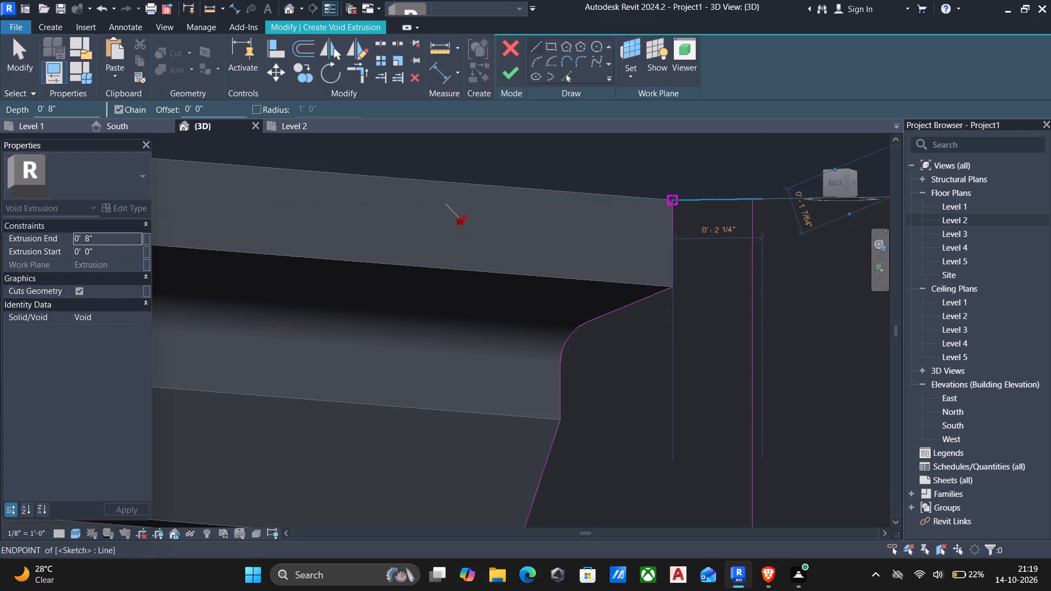
pyautogui.press('Escape')
pyautogui.scroll(-5, 676, 265)
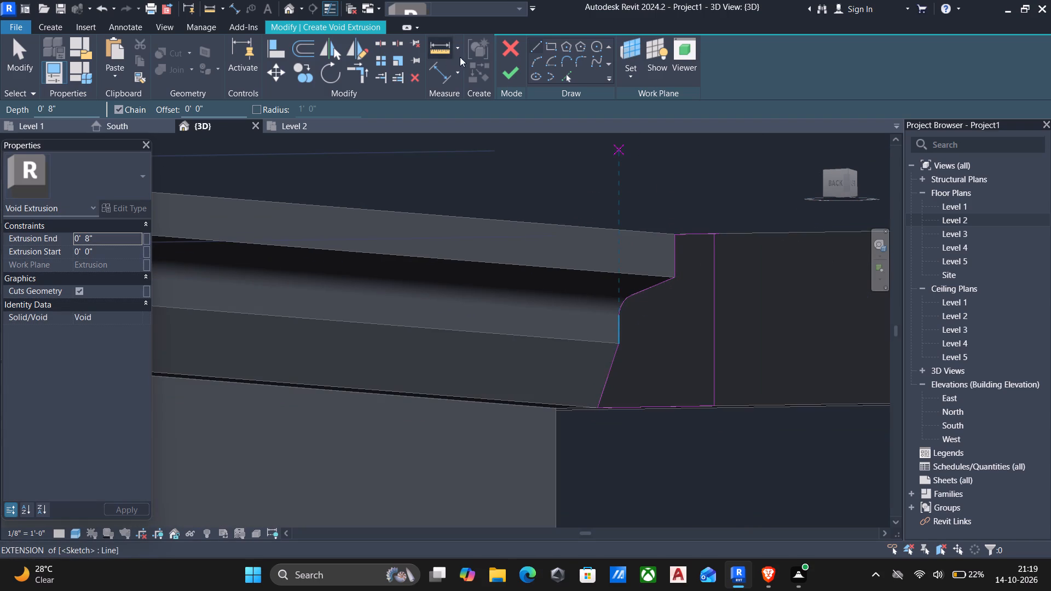
# Trim the top line and the vertical line into a corner and finish the void extrusion with a depth of 0' 8".
pyautogui.click(503, 73)
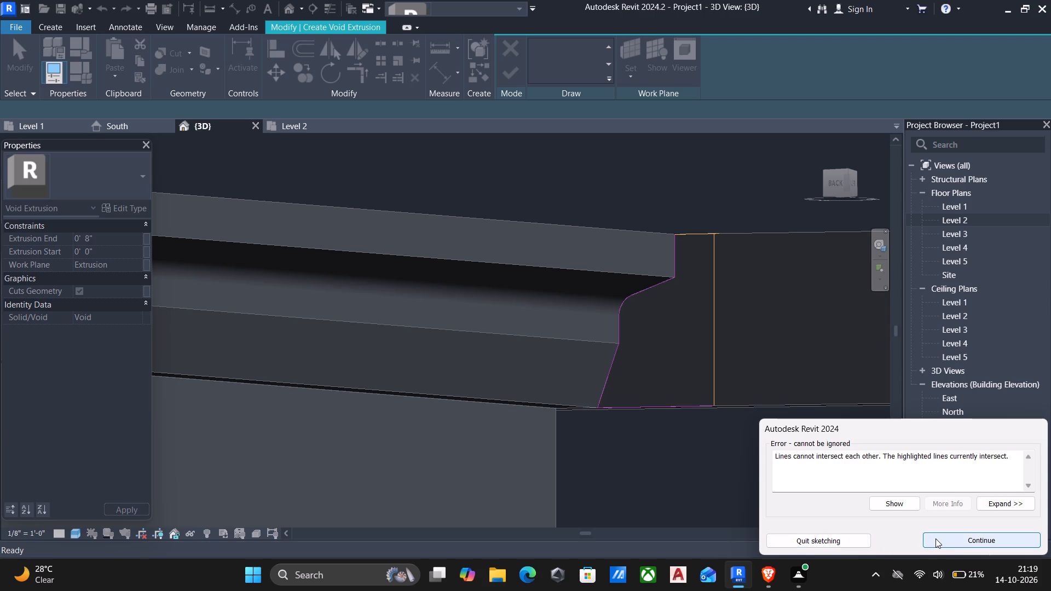
pyautogui.press('Escape')
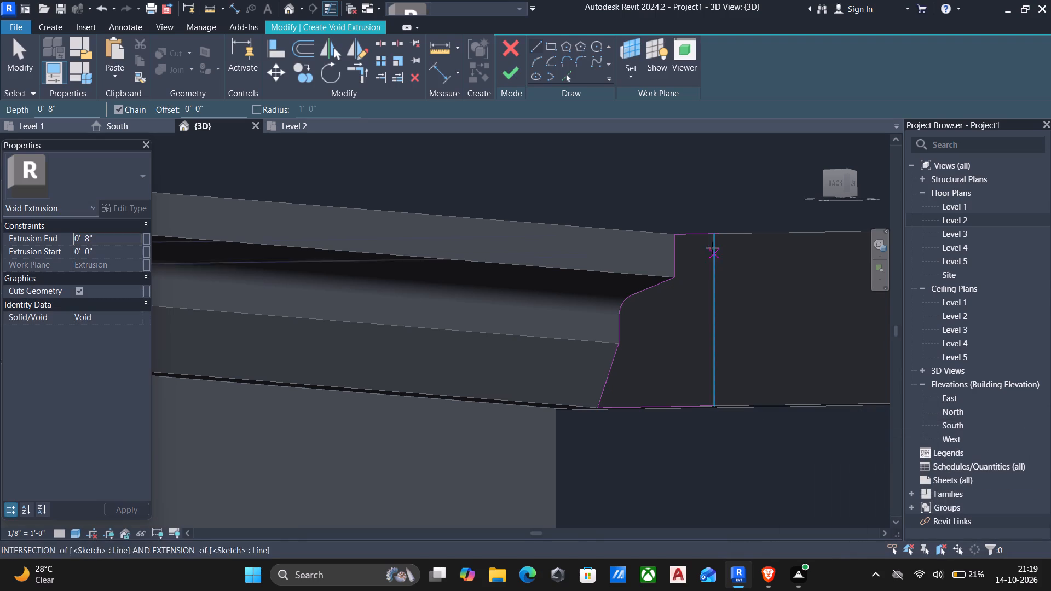
pyautogui.scroll(2, 719, 237)
pyautogui.press('Escape')
pyautogui.scroll(5, 720, 240)
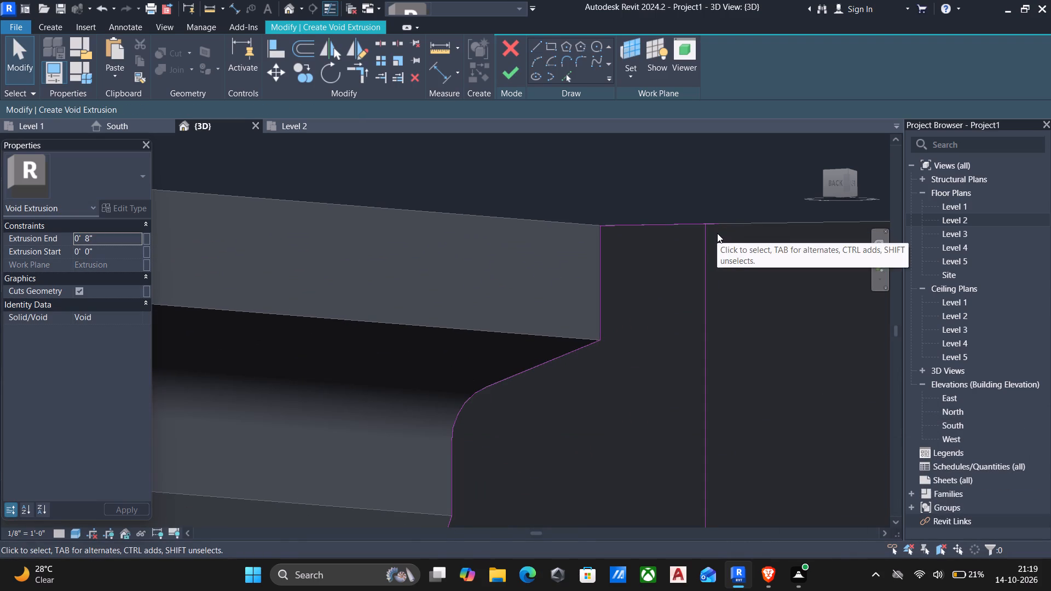
pyautogui.write('tr')
pyautogui.click(706, 246)
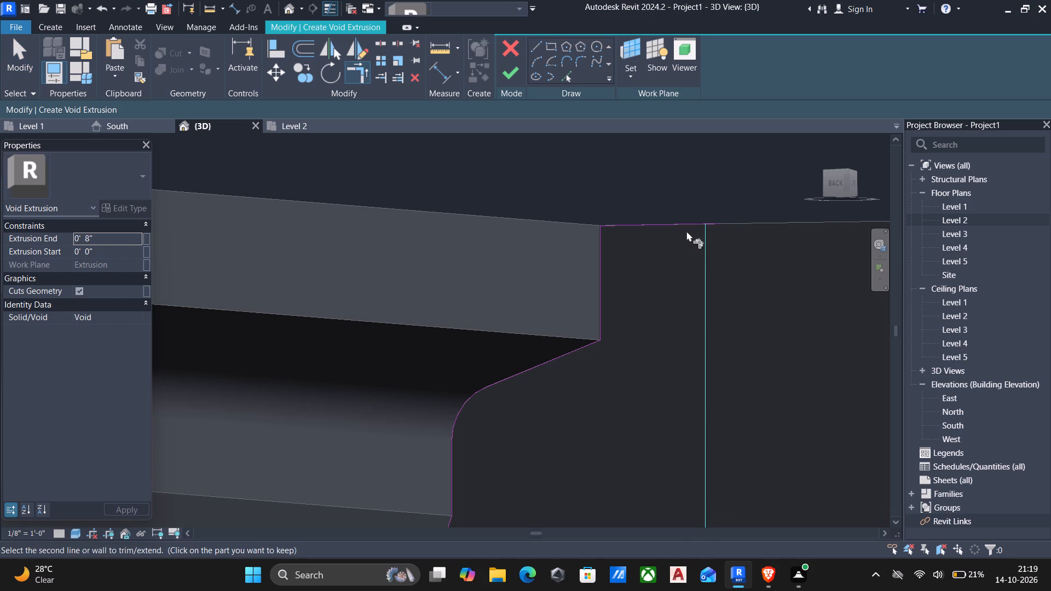
pyautogui.click(681, 225)
pyautogui.click(512, 66)
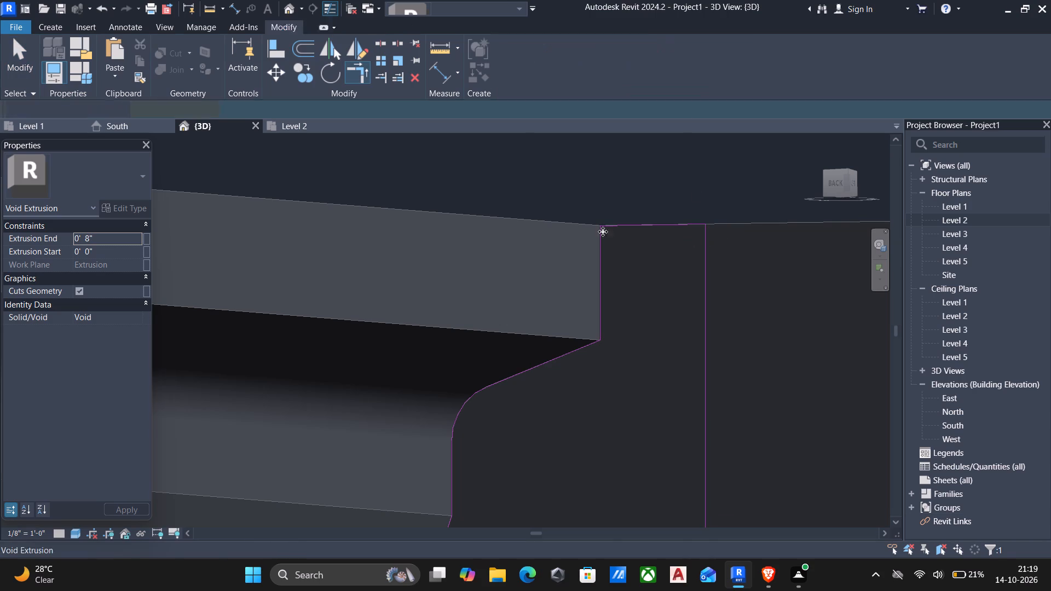
pyautogui.scroll(-6, 612, 248)
pyautogui.scroll(-5, 609, 322)
pyautogui.scroll(-2, 603, 366)
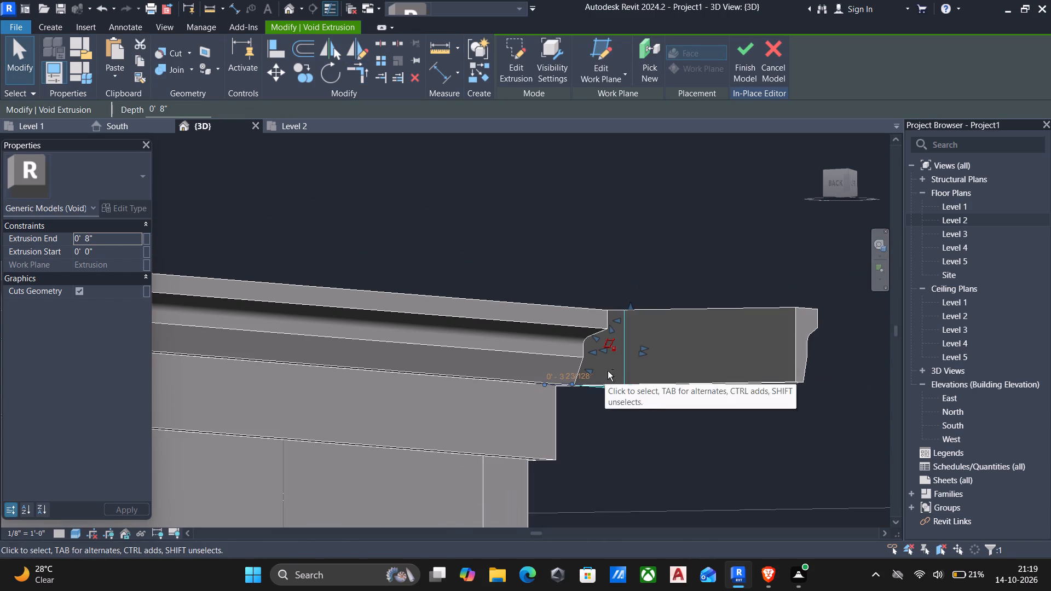
pyautogui.scroll(-3, 637, 426)
pyautogui.keyDown('shift'); pyautogui.moveTo(656, 266); pyautogui.dragTo(666, 326, button='middle'); pyautogui.keyUp('shift')
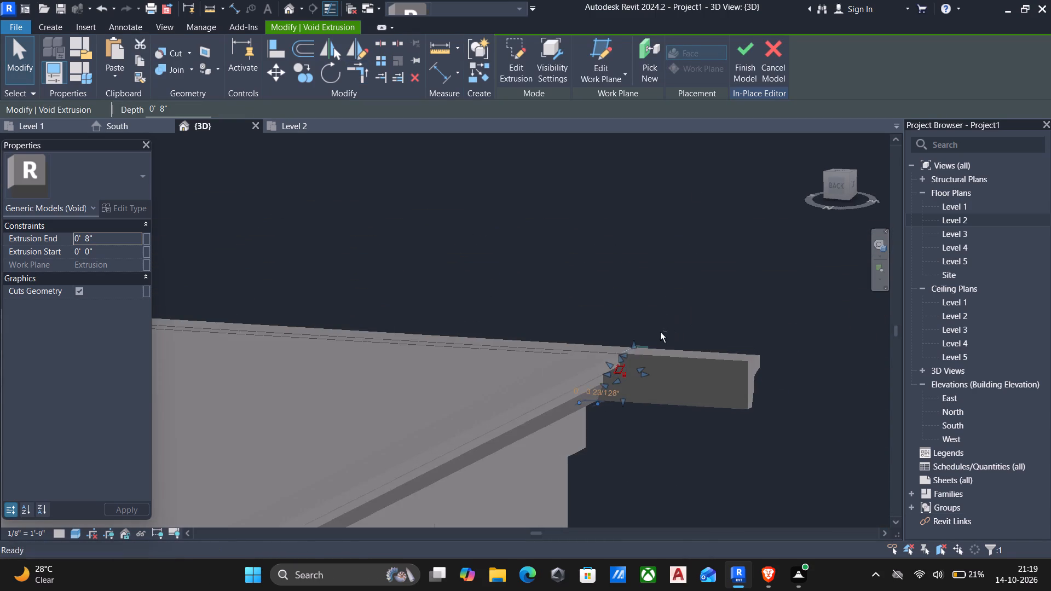
pyautogui.scroll(5, 631, 417)
pyautogui.press('Escape')
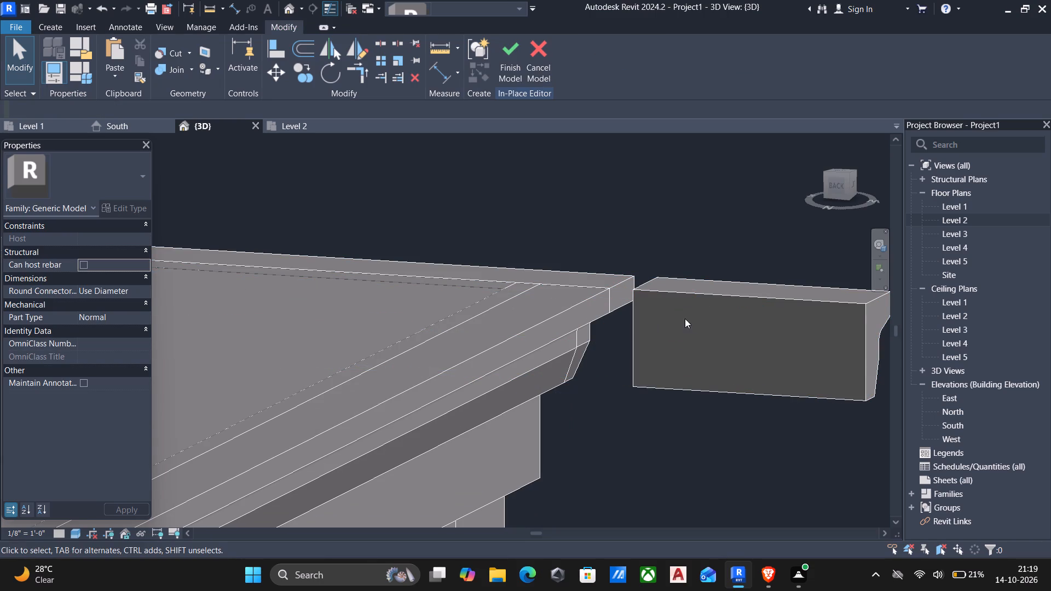
# Shorten the projecting cornice extrusion by pulling its outer end back to the void, to a depth of about 23' 1".
pyautogui.click(723, 291)
pyautogui.scroll(-4, 850, 372)
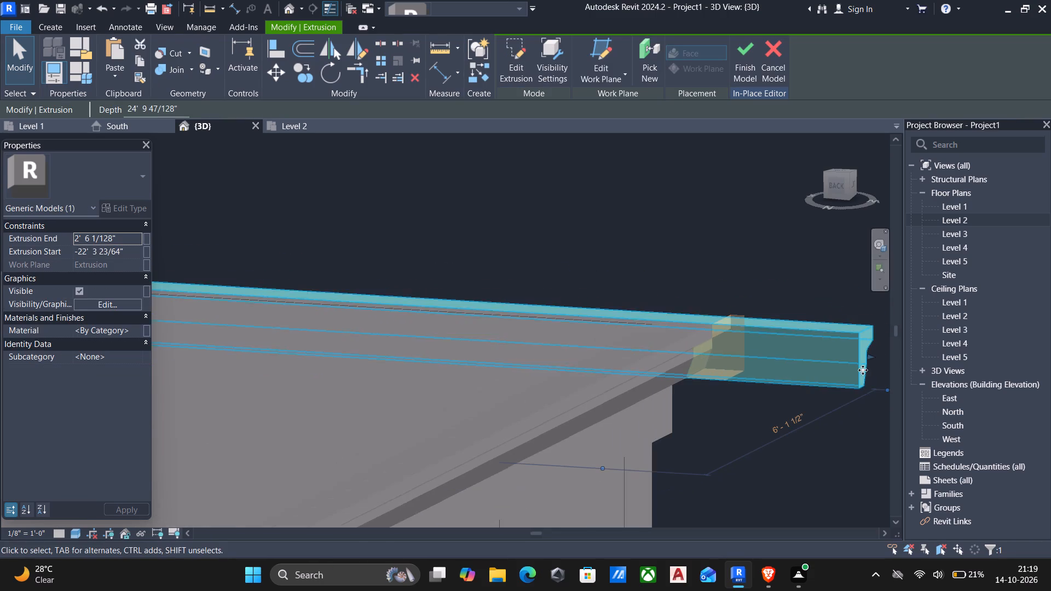
pyautogui.moveTo(873, 358); pyautogui.dragTo(738, 326)
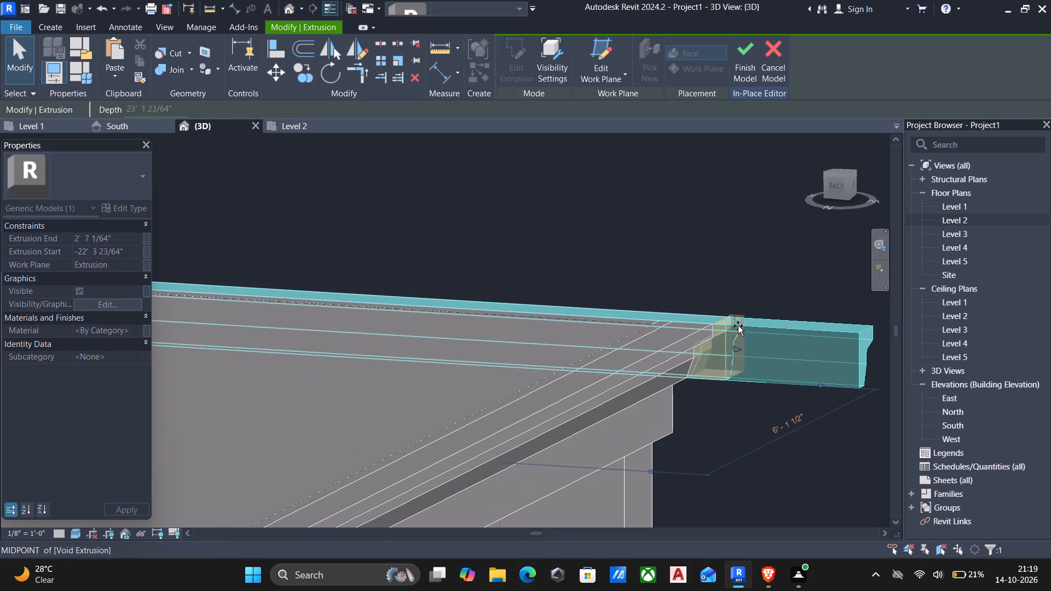
pyautogui.moveTo(738, 326); pyautogui.dragTo(737, 326)
pyautogui.press('Escape')
pyautogui.scroll(-2, 741, 371)
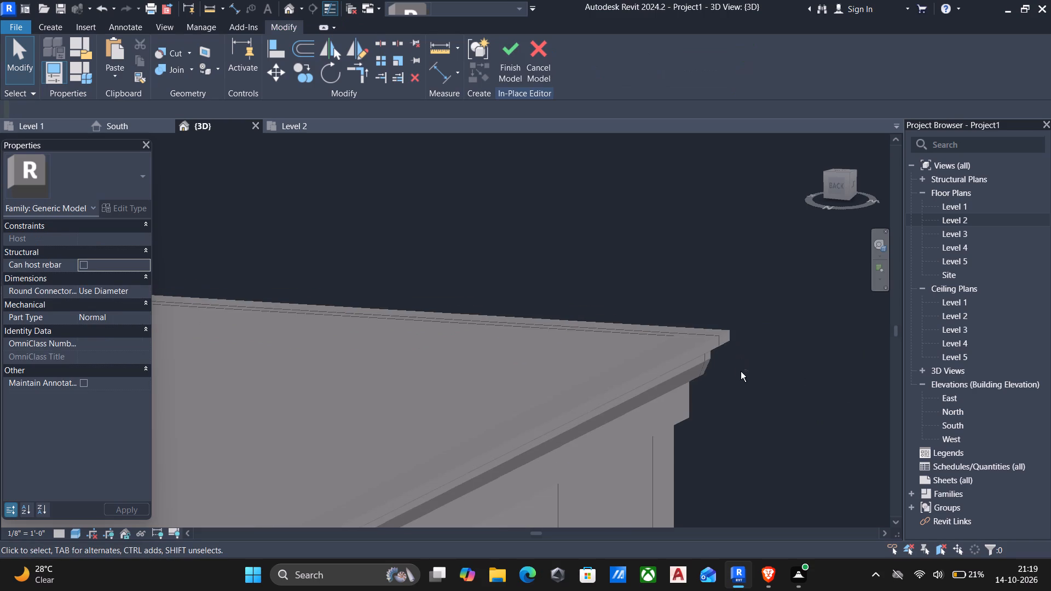
# Examine the cut cornice corner and the porch from several sides, and the entrance steps in the Level 1 floor plan.
pyautogui.keyDown('shift'); pyautogui.moveTo(739, 365); pyautogui.dragTo(440, 327, button='middle'); pyautogui.keyUp('shift')
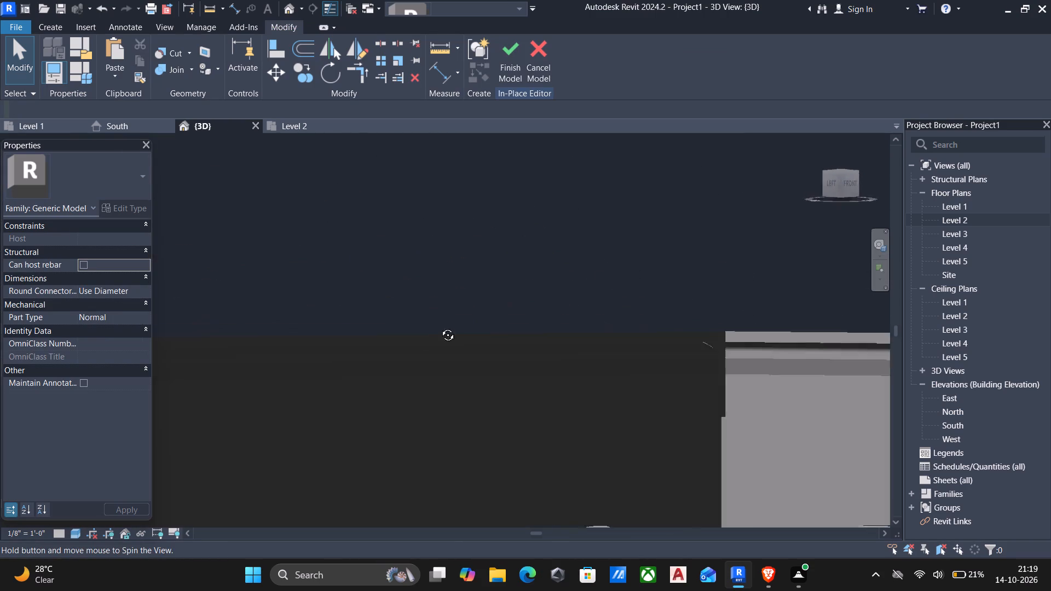
pyautogui.keyDown('shift'); pyautogui.moveTo(440, 327); pyautogui.dragTo(685, 460, button='middle'); pyautogui.keyUp('shift')
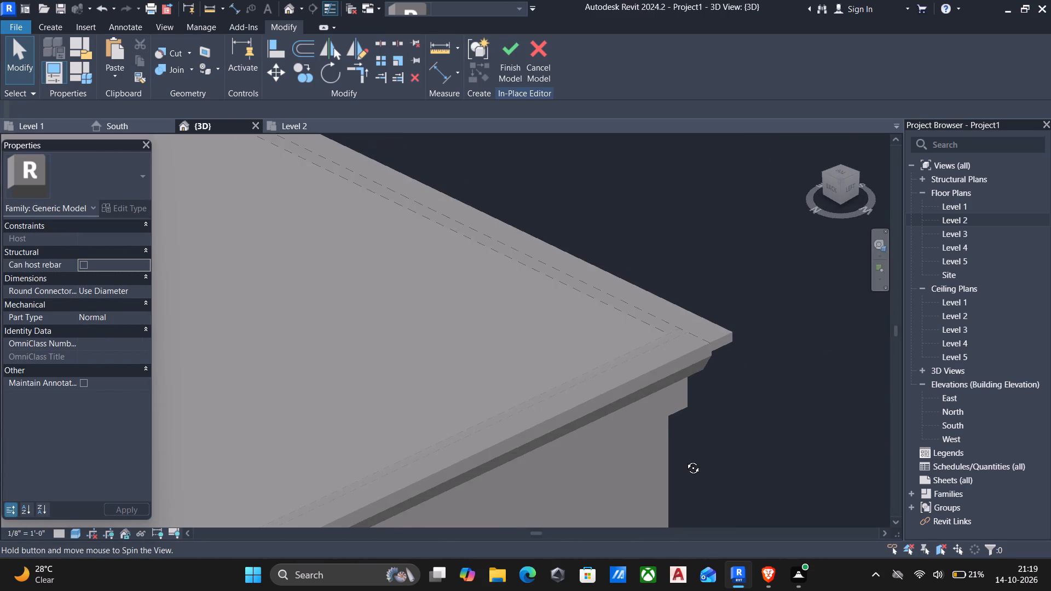
pyautogui.keyDown('shift'); pyautogui.moveTo(685, 460); pyautogui.dragTo(467, 291, button='middle'); pyautogui.keyUp('shift')
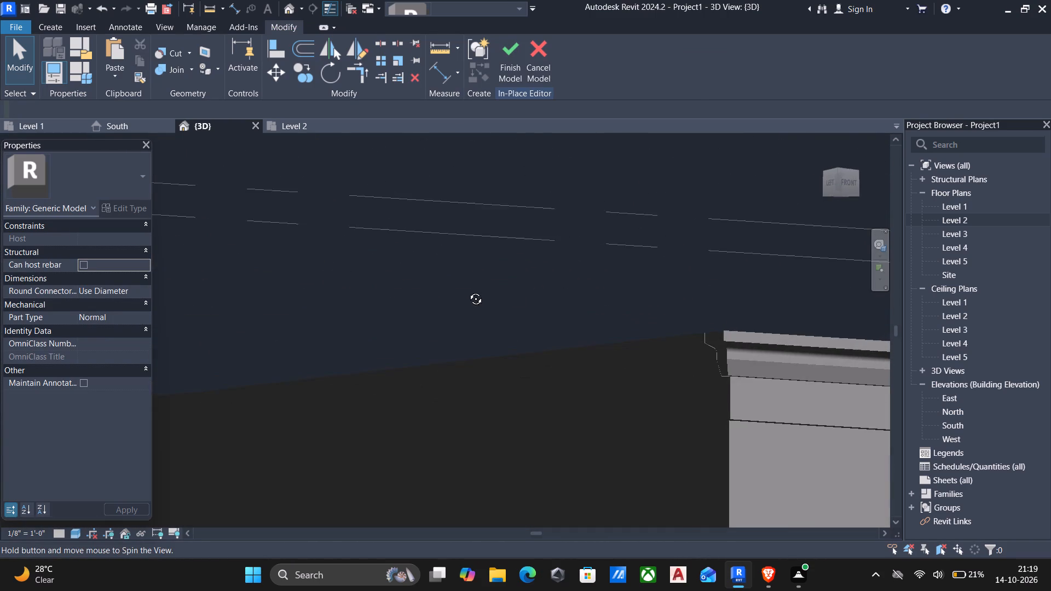
pyautogui.keyDown('shift'); pyautogui.moveTo(467, 291); pyautogui.dragTo(702, 362, button='middle'); pyautogui.keyUp('shift')
pyautogui.keyDown('shift'); pyautogui.moveTo(440, 352); pyautogui.dragTo(525, 323); pyautogui.keyUp('shift')
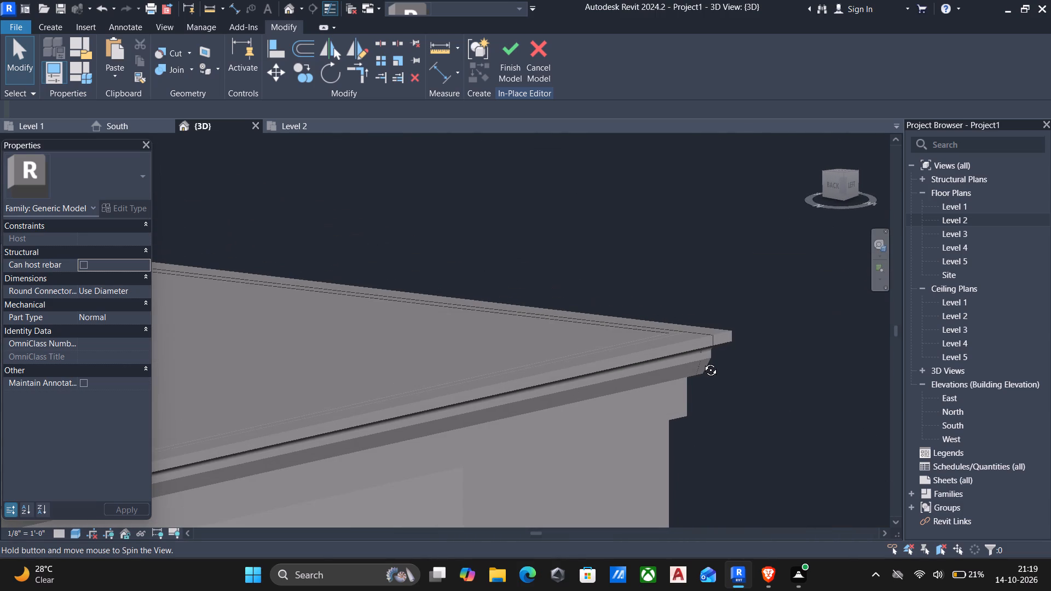
pyautogui.keyDown('shift'); pyautogui.moveTo(702, 362); pyautogui.dragTo(546, 359, button='middle'); pyautogui.keyUp('shift')
pyautogui.scroll(-4, 546, 358)
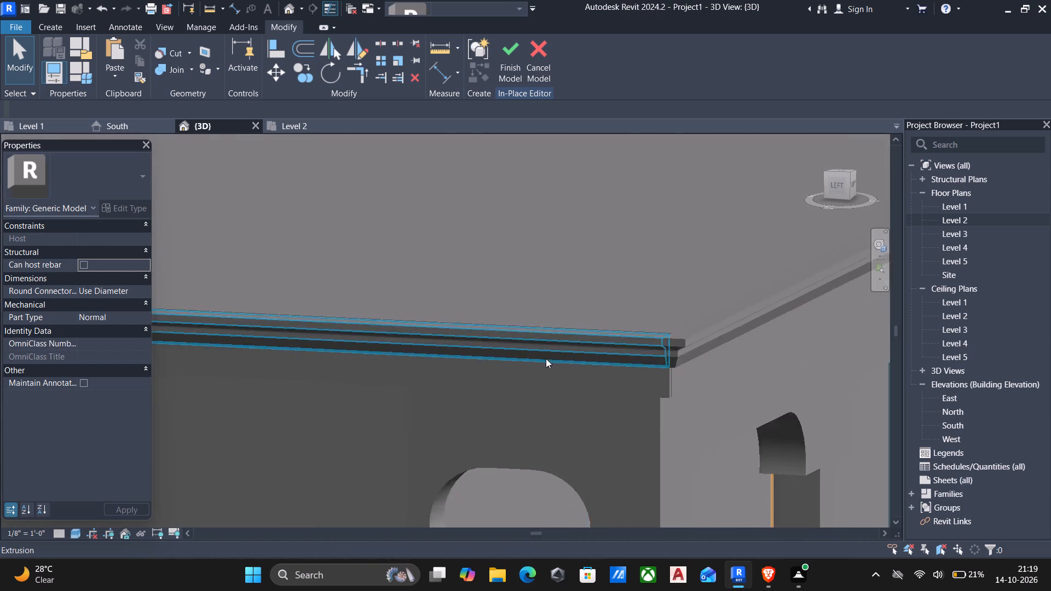
pyautogui.scroll(-2, 546, 358)
pyautogui.scroll(-5, 627, 379)
pyautogui.keyDown('shift'); pyautogui.moveTo(709, 345); pyautogui.dragTo(611, 332, button='middle'); pyautogui.keyUp('shift')
pyautogui.scroll(-4, 611, 331)
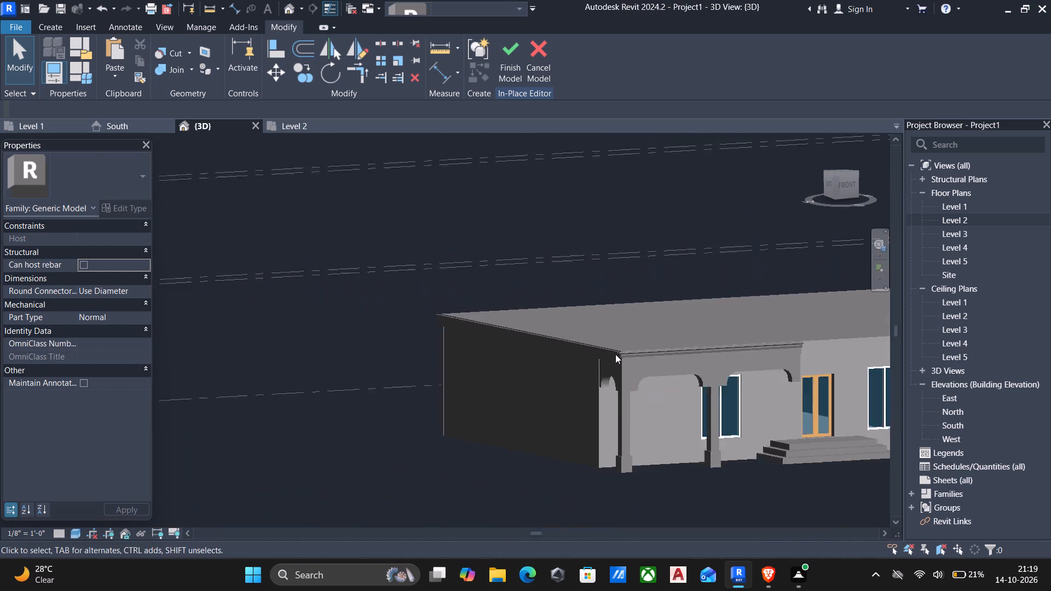
pyautogui.keyDown('shift'); pyautogui.moveTo(622, 379); pyautogui.dragTo(622, 308, button='middle'); pyautogui.keyUp('shift')
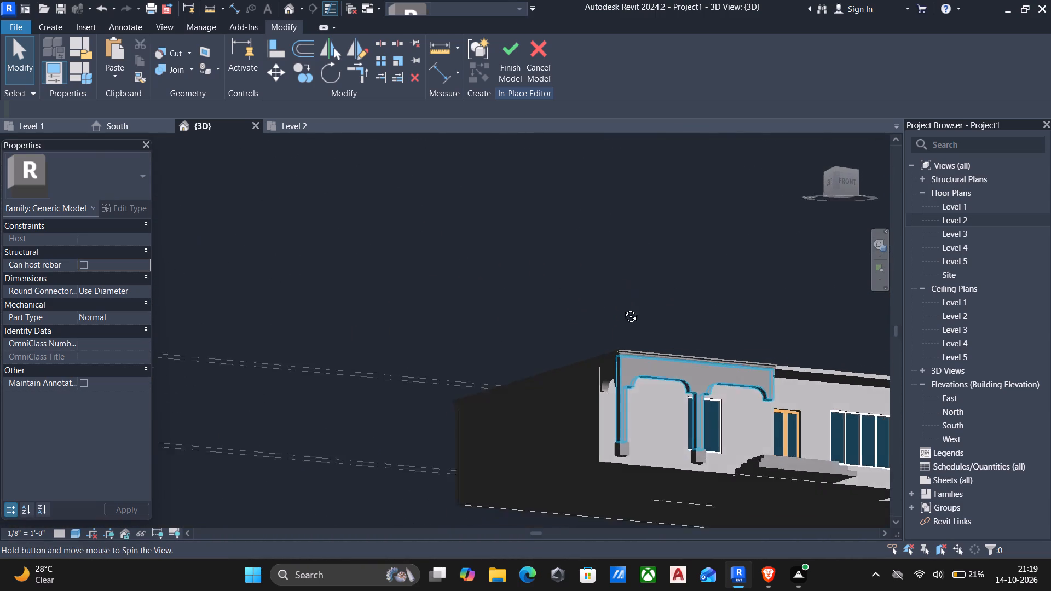
pyautogui.keyDown('shift'); pyautogui.moveTo(622, 308); pyautogui.dragTo(620, 334, button='middle'); pyautogui.keyUp('shift')
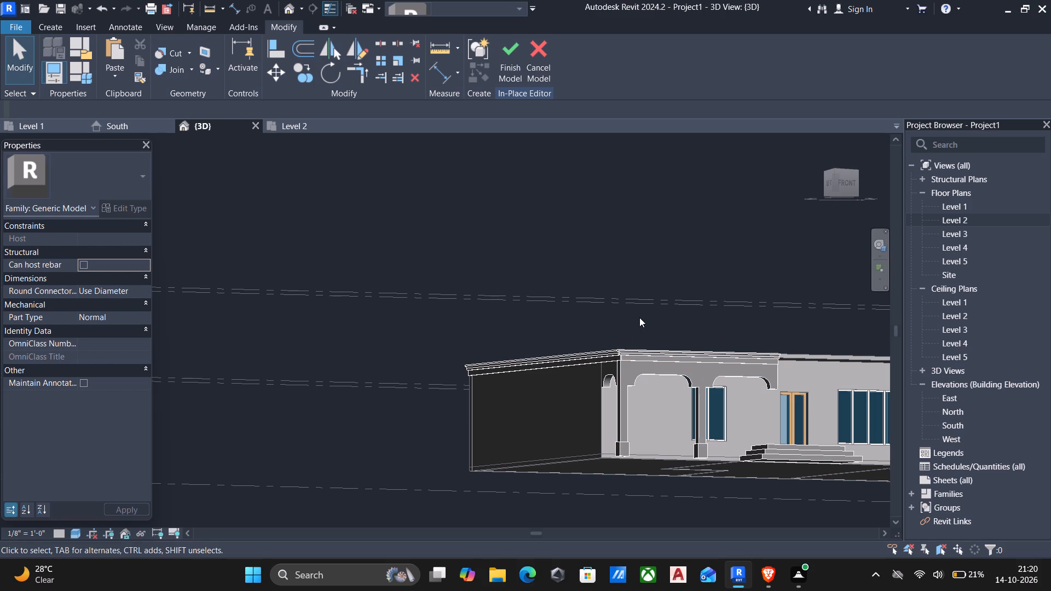
pyautogui.keyDown('shift'); pyautogui.moveTo(725, 412); pyautogui.dragTo(691, 447, button='middle'); pyautogui.keyUp('shift')
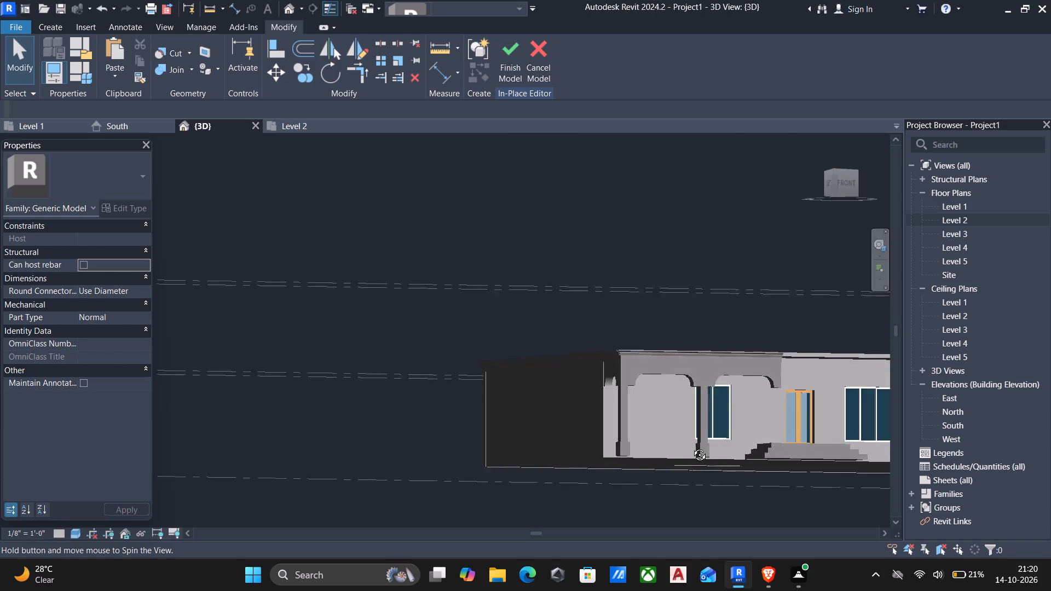
pyautogui.keyDown('shift'); pyautogui.moveTo(691, 447); pyautogui.dragTo(646, 497, button='middle'); pyautogui.keyUp('shift')
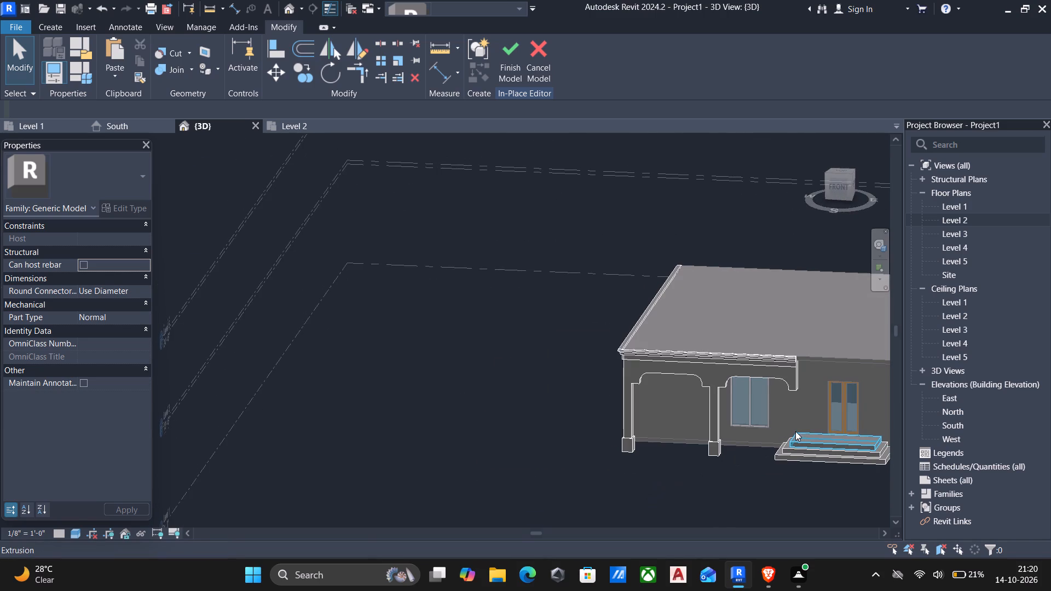
pyautogui.scroll(1, 795, 431)
pyautogui.middleClick(701, 423)
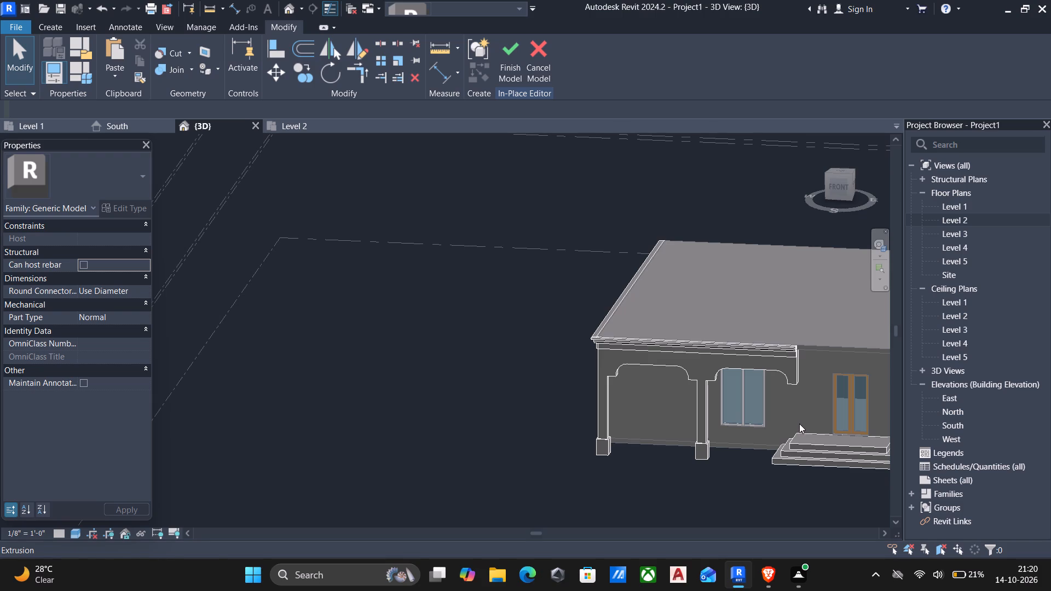
pyautogui.scroll(2, 798, 391)
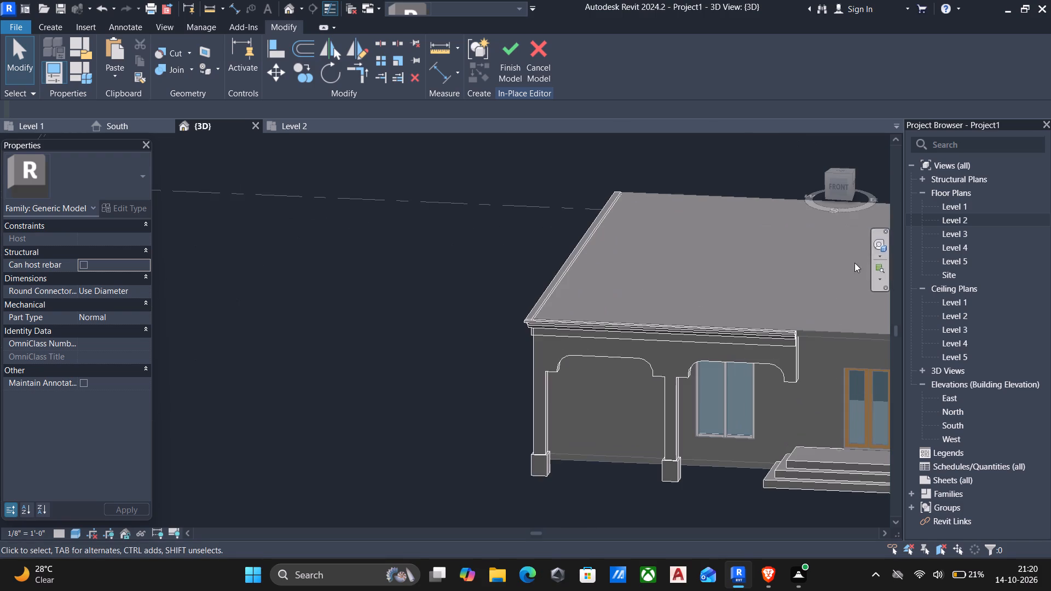
pyautogui.doubleClick(954, 211)
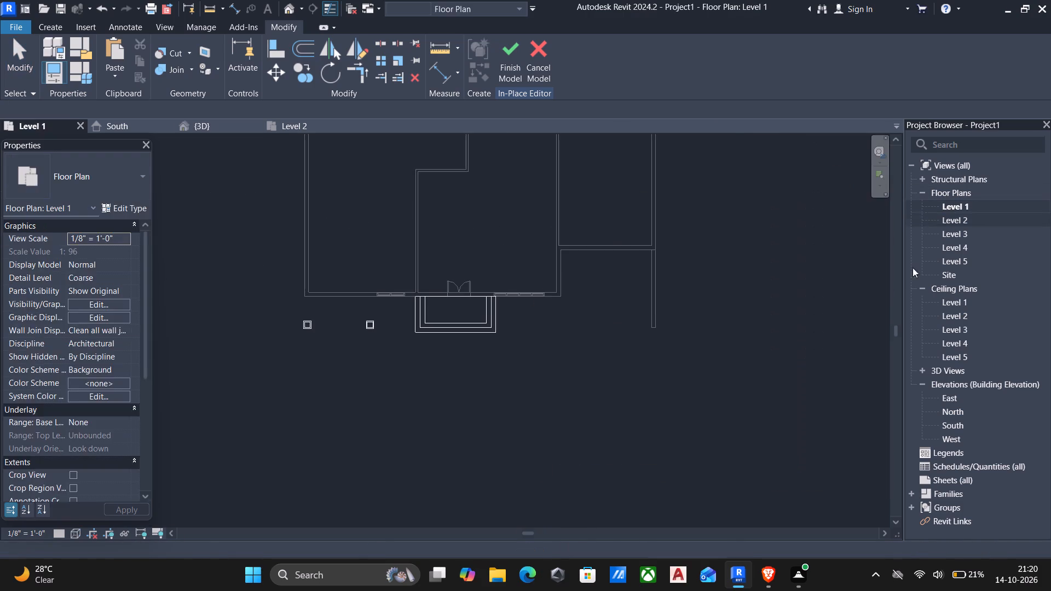
pyautogui.scroll(6, 374, 349)
pyautogui.scroll(5, 499, 281)
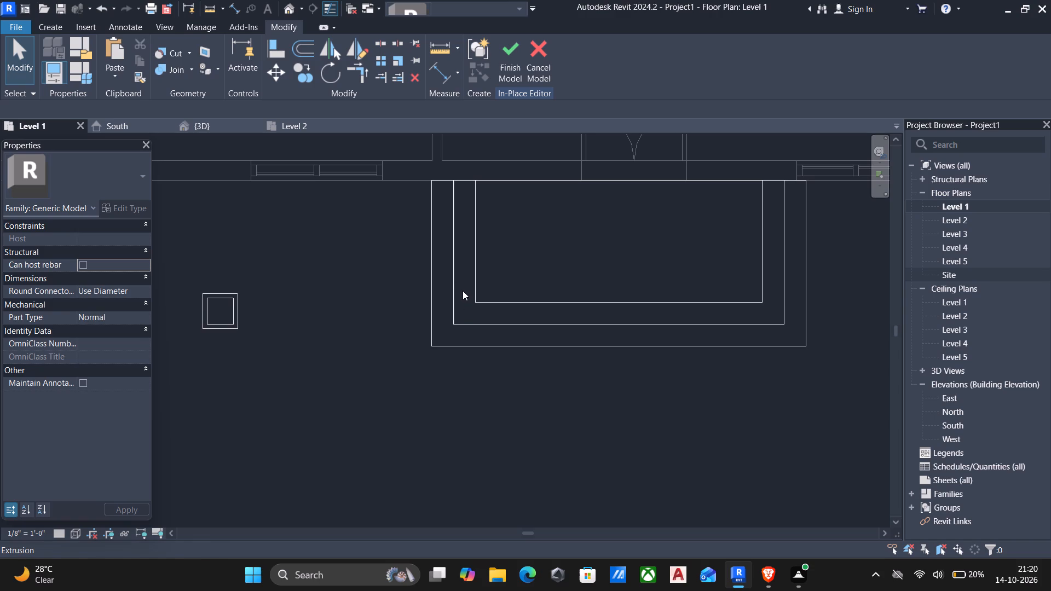
# Start a new extrusion in the 3D view and set its work plane to the arched porch front's end face beside the entrance steps.
pyautogui.click(294, 11)
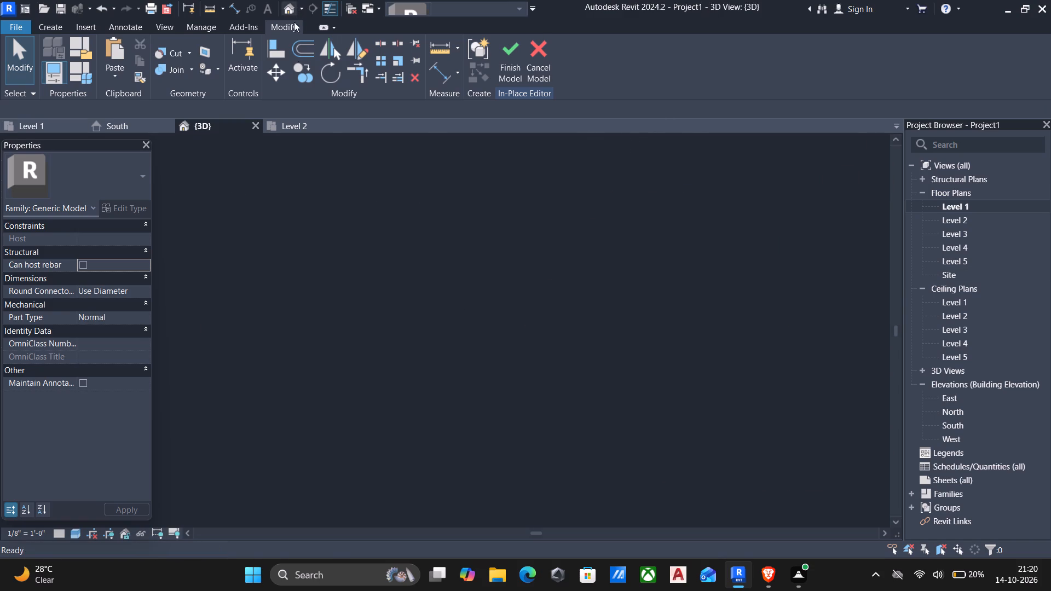
pyautogui.moveTo(649, 373); pyautogui.dragTo(628, 348, button='middle')
pyautogui.scroll(5, 744, 409)
pyautogui.moveTo(766, 428); pyautogui.dragTo(724, 389, button='middle')
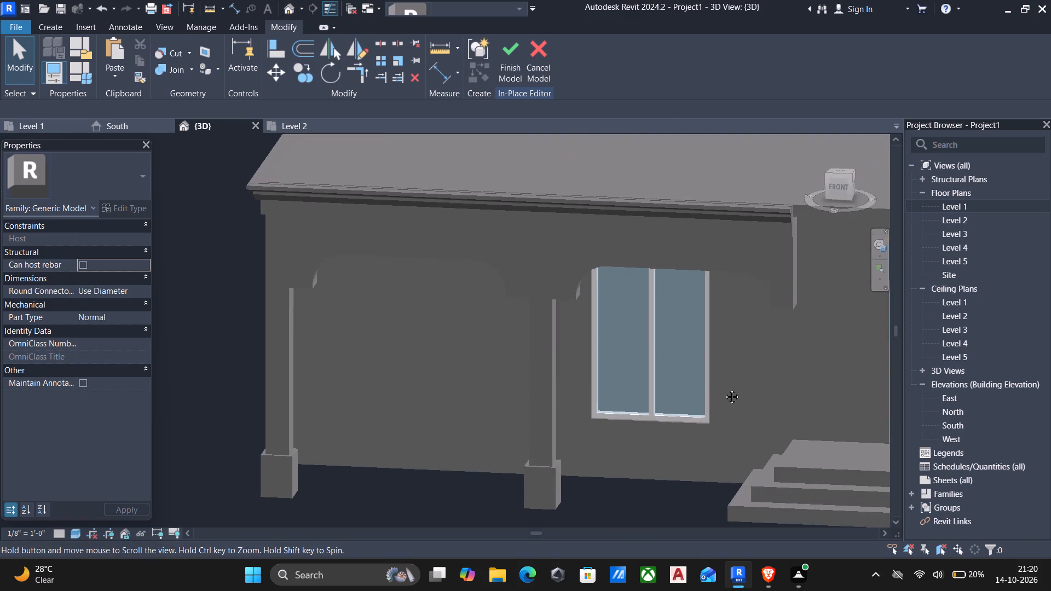
pyautogui.moveTo(724, 389); pyautogui.dragTo(694, 358, button='middle')
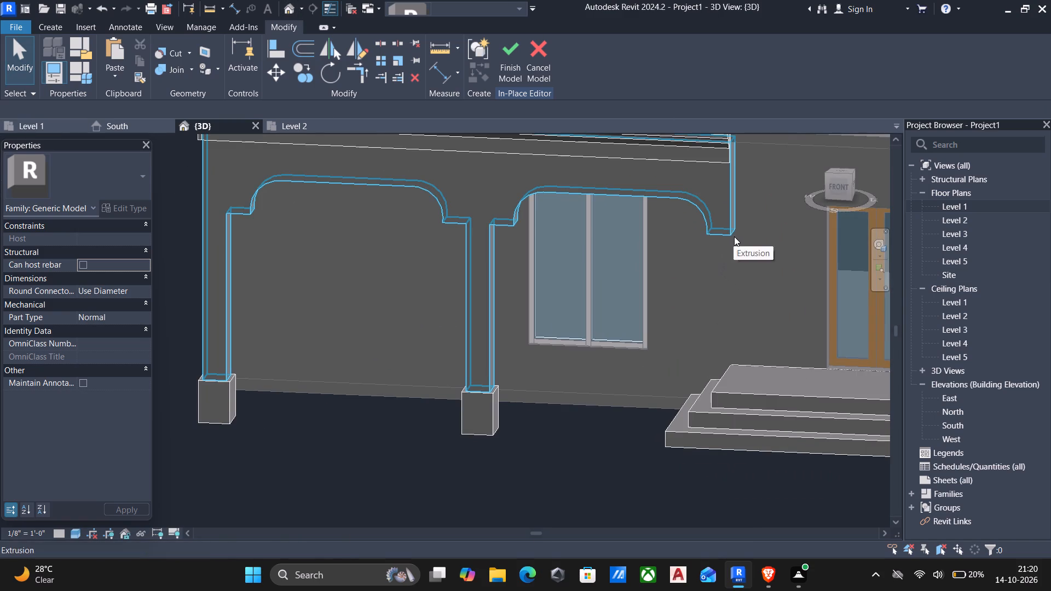
pyautogui.moveTo(727, 247); pyautogui.dragTo(696, 339, button='middle')
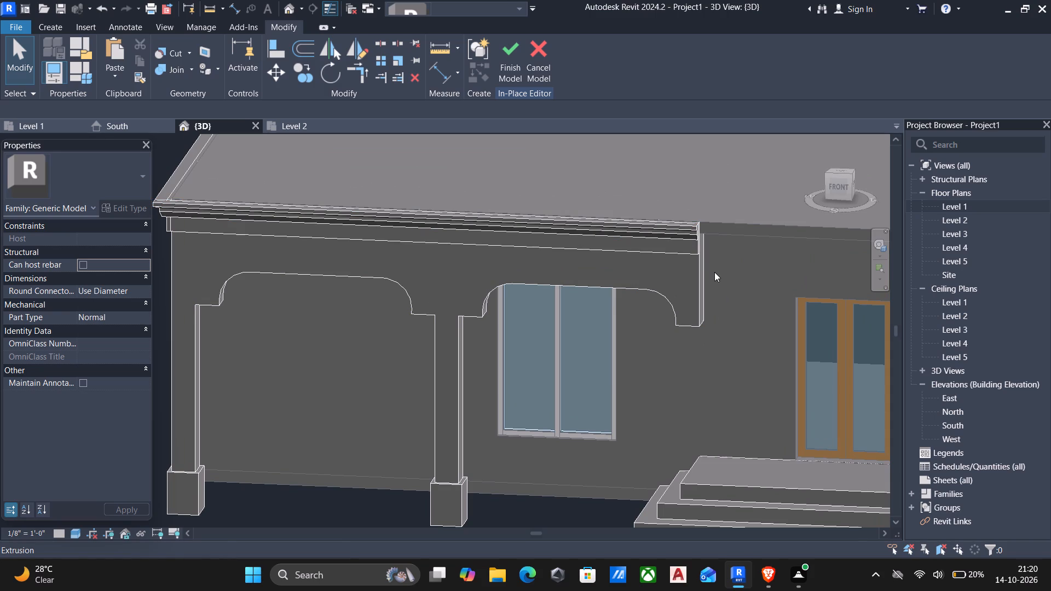
pyautogui.click(49, 24)
pyautogui.click(122, 56)
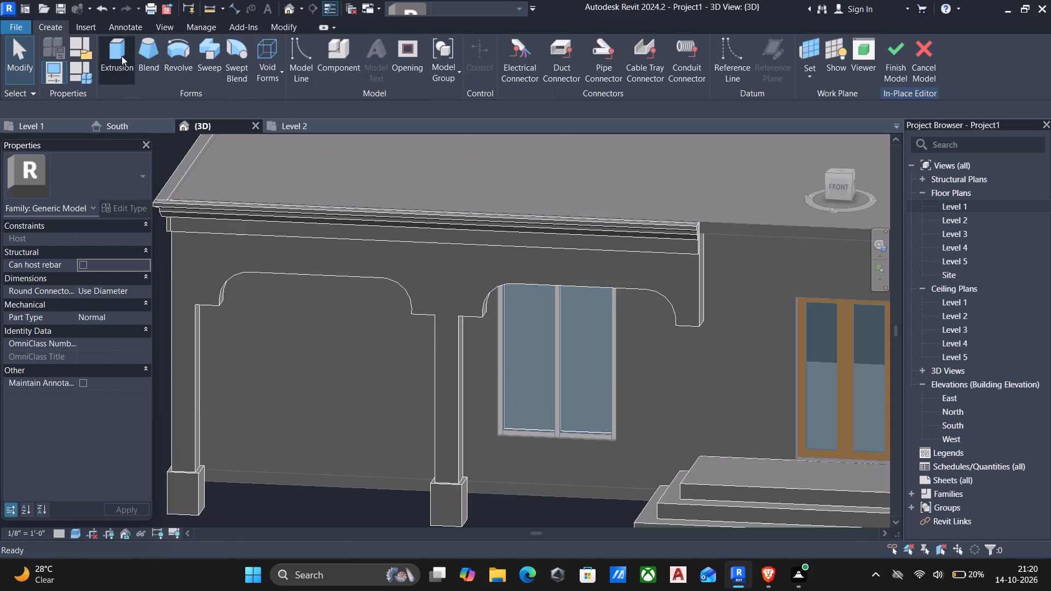
pyautogui.scroll(1, 626, 76)
pyautogui.click(613, 74)
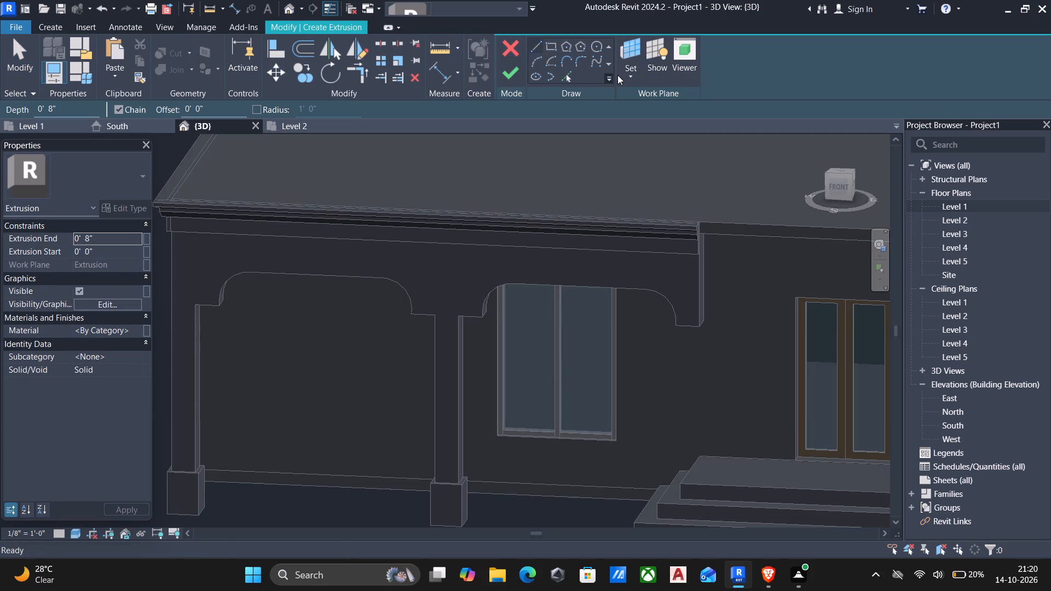
pyautogui.click(623, 76)
pyautogui.click(647, 126)
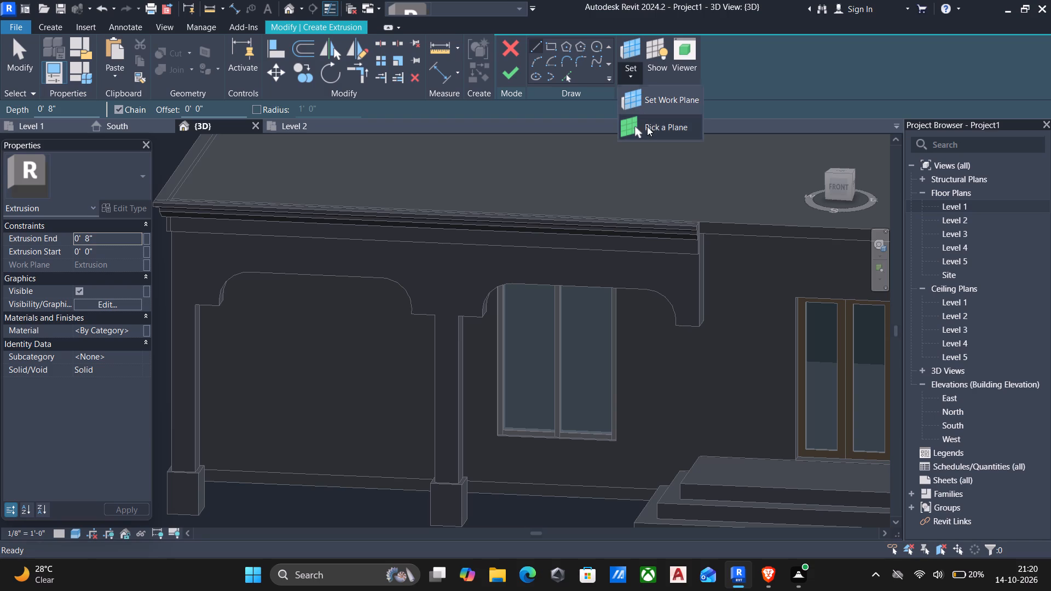
pyautogui.keyDown('shift'); pyautogui.moveTo(708, 262); pyautogui.dragTo(669, 288, button='middle'); pyautogui.keyUp('shift')
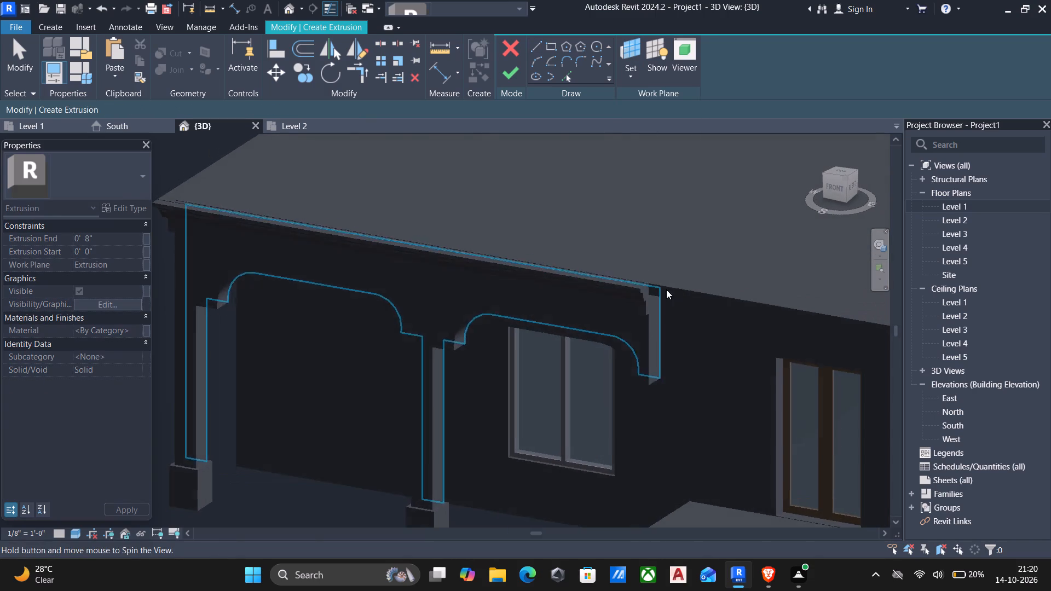
pyautogui.scroll(4, 655, 374)
pyautogui.click(654, 385)
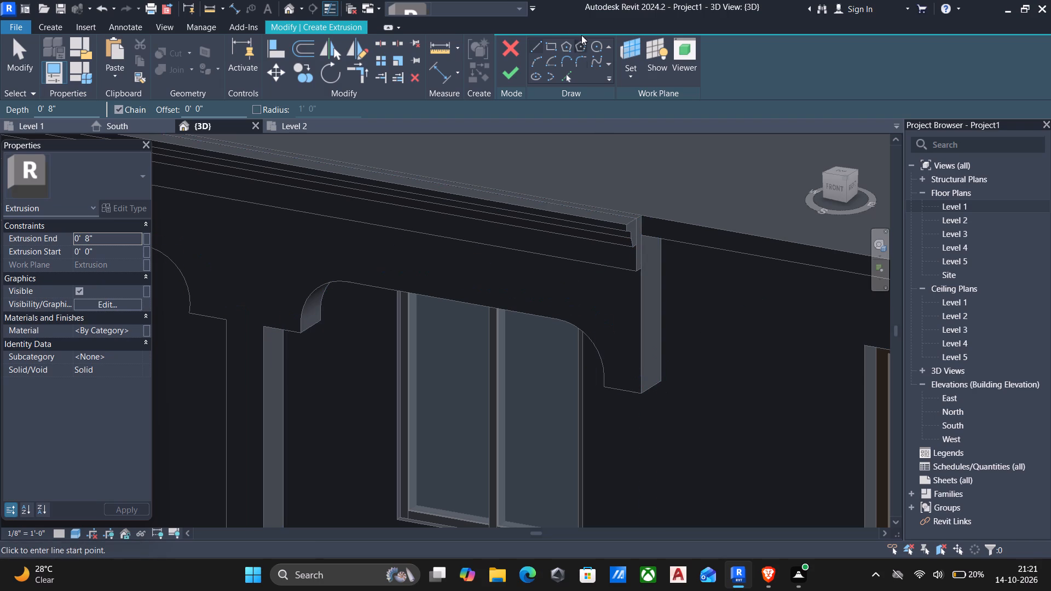
# Sketch a rectangle about 3' 2" high from the end face's bottom edge, extending past the porch front, and finish the extrusion with depth 0' 8".
pyautogui.click(551, 52)
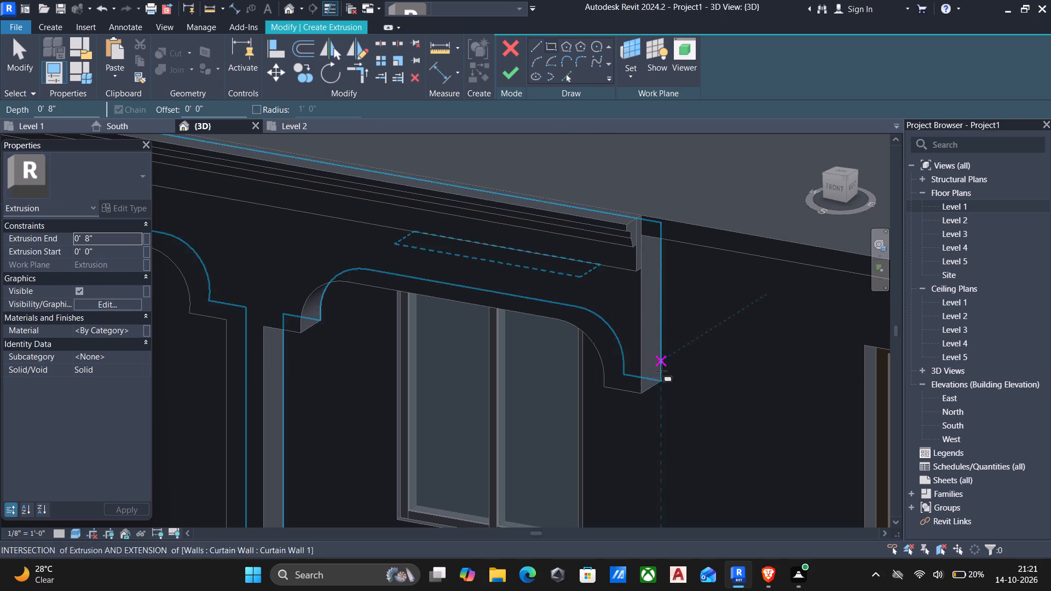
pyautogui.scroll(5, 663, 385)
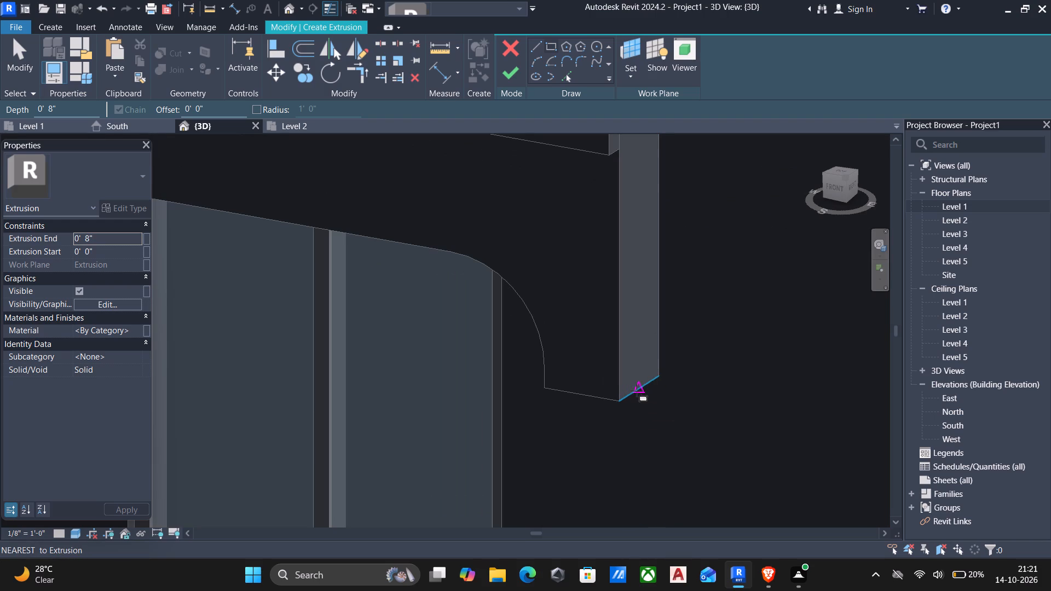
pyautogui.click(638, 389)
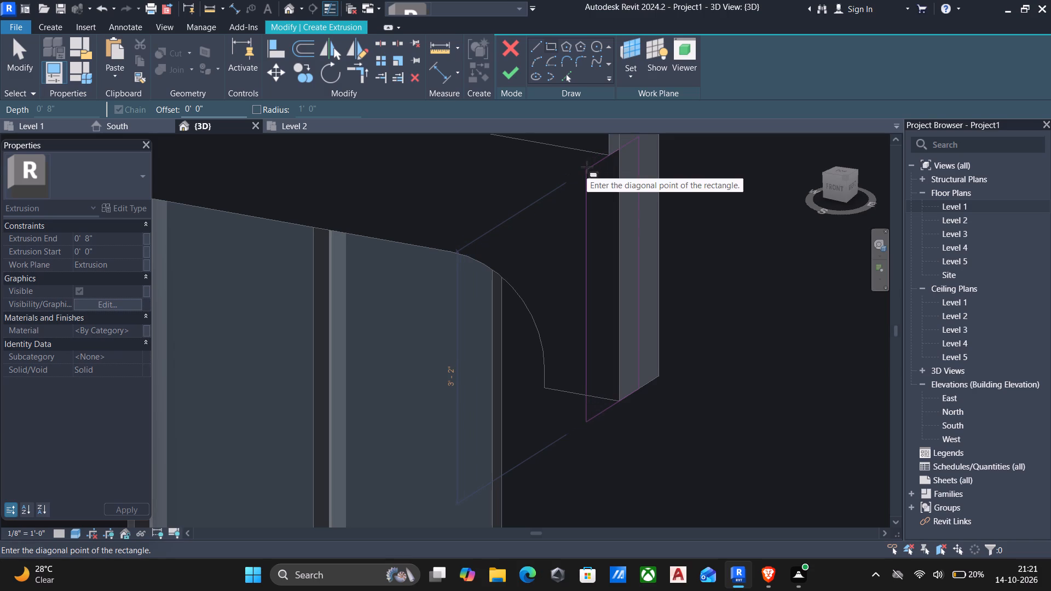
pyautogui.click(586, 167)
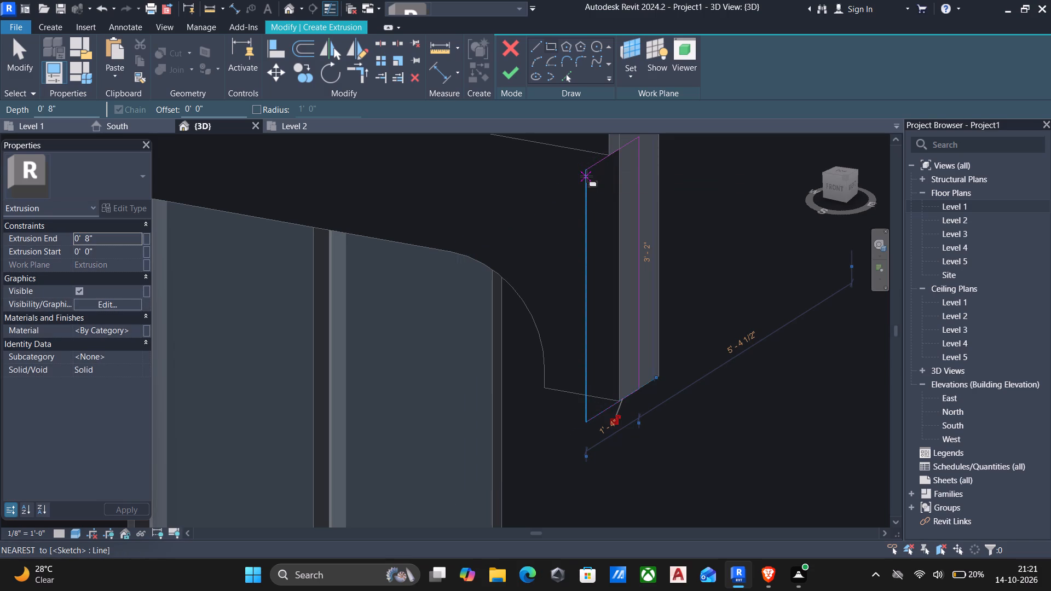
pyautogui.press('Escape')
pyautogui.press('Escape')
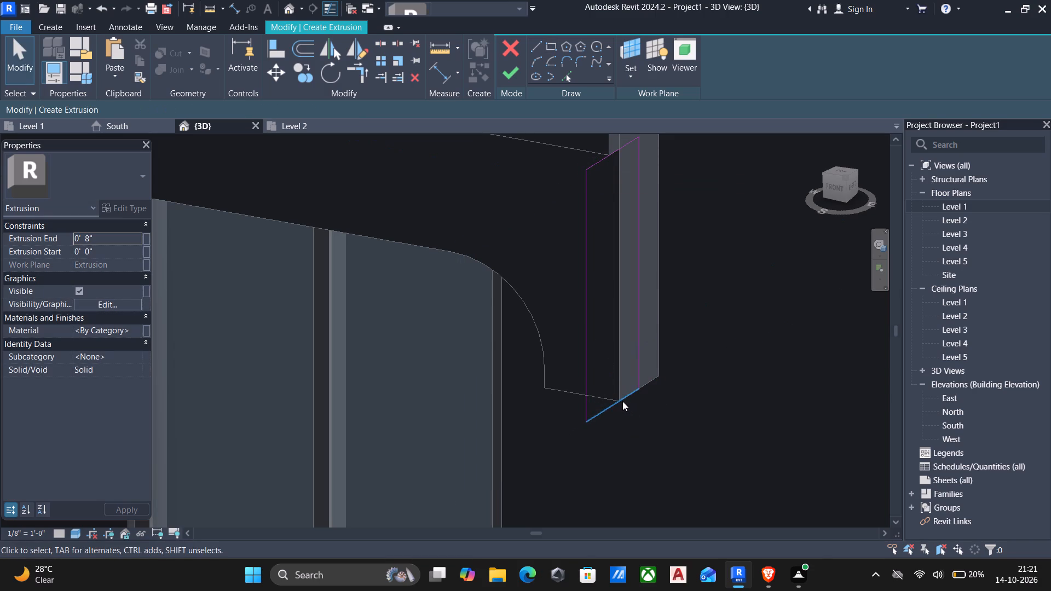
pyautogui.scroll(-5, 621, 406)
pyautogui.scroll(-4, 565, 350)
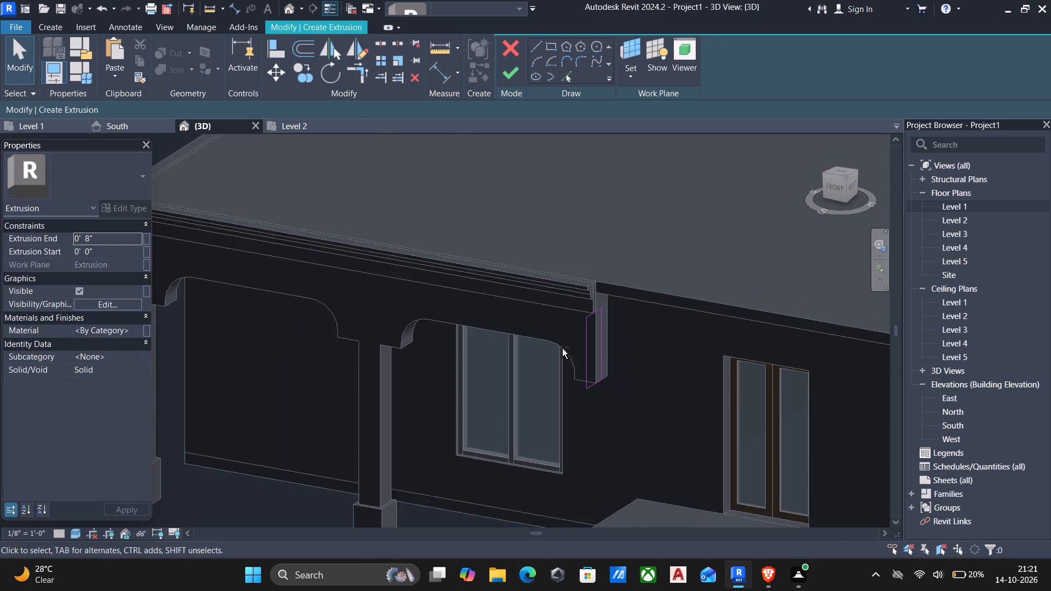
pyautogui.keyDown('shift'); pyautogui.moveTo(562, 349); pyautogui.dragTo(607, 345, button='middle'); pyautogui.keyUp('shift')
pyautogui.moveTo(596, 329); pyautogui.dragTo(574, 389, button='middle')
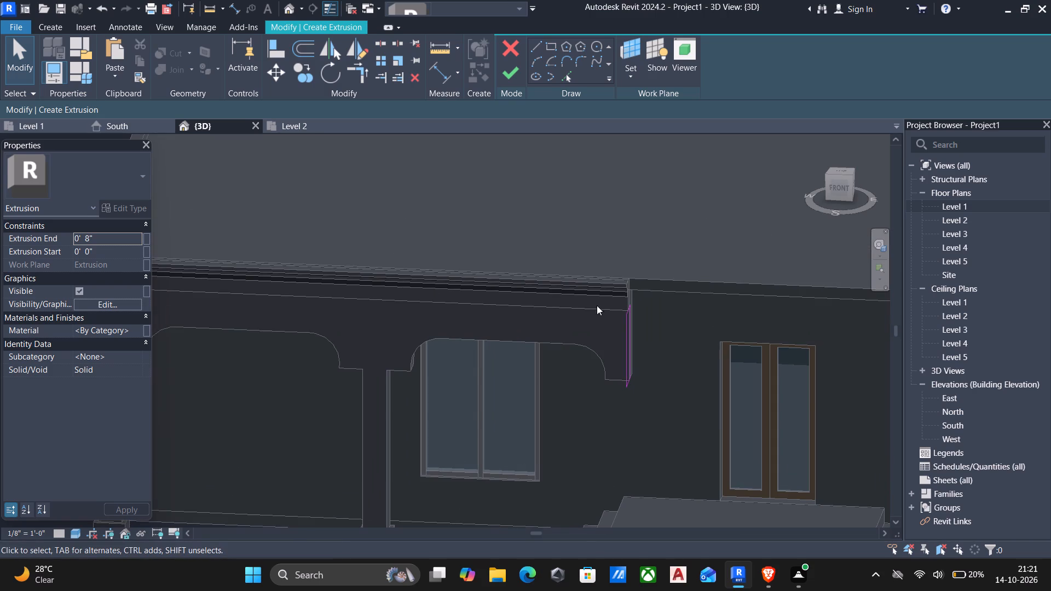
pyautogui.click(510, 70)
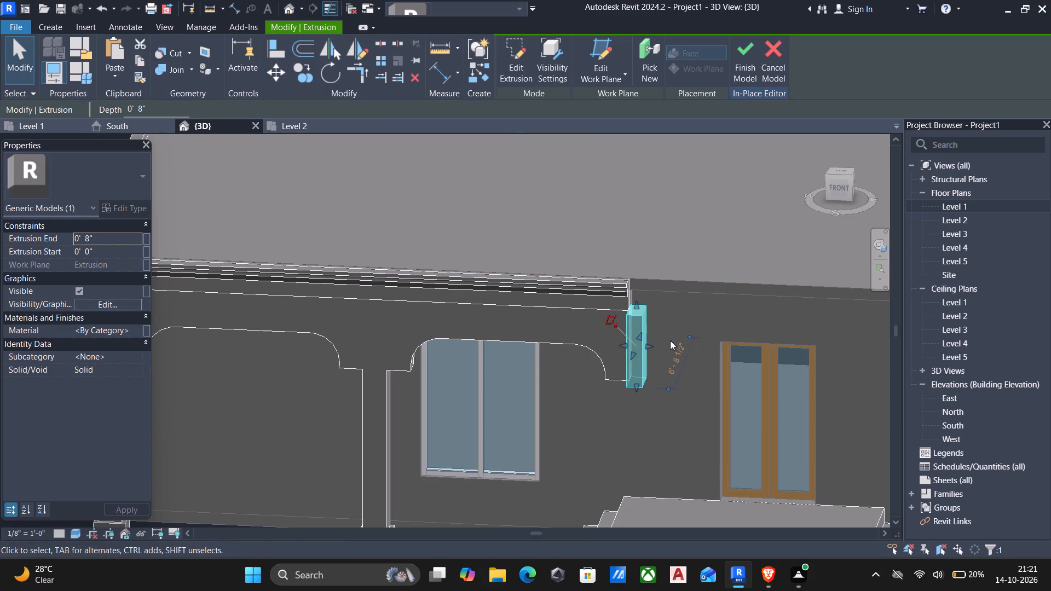
# Pull the new block's rear side forward so it lines up with the front face of the arched porch front.
pyautogui.scroll(-2, 670, 340)
pyautogui.keyDown('shift'); pyautogui.moveTo(669, 325); pyautogui.dragTo(543, 333, button='middle'); pyautogui.keyUp('shift')
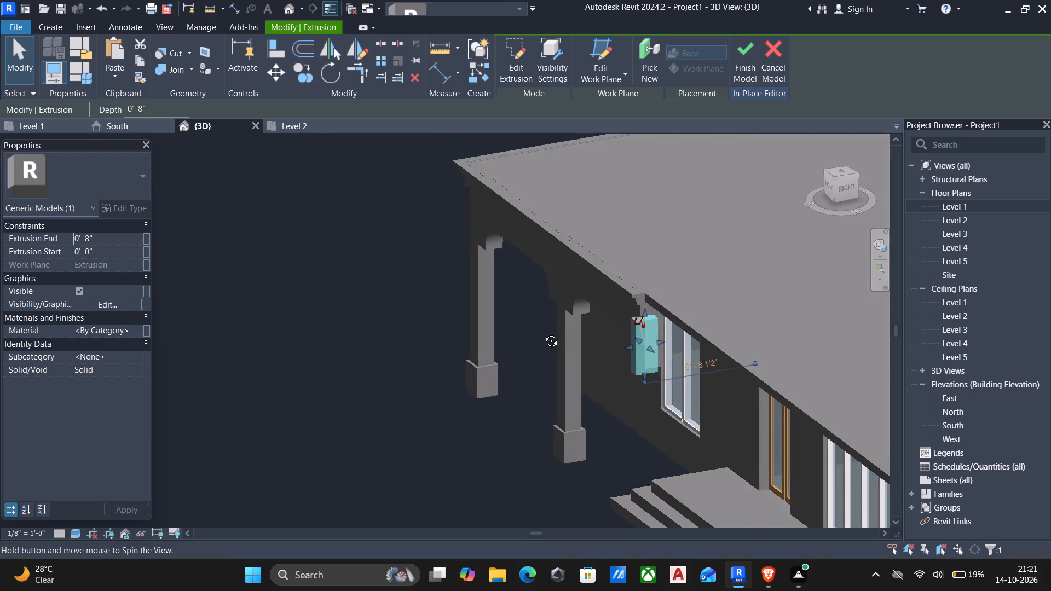
pyautogui.keyDown('shift'); pyautogui.moveTo(543, 333); pyautogui.dragTo(537, 323, button='middle'); pyautogui.keyUp('shift')
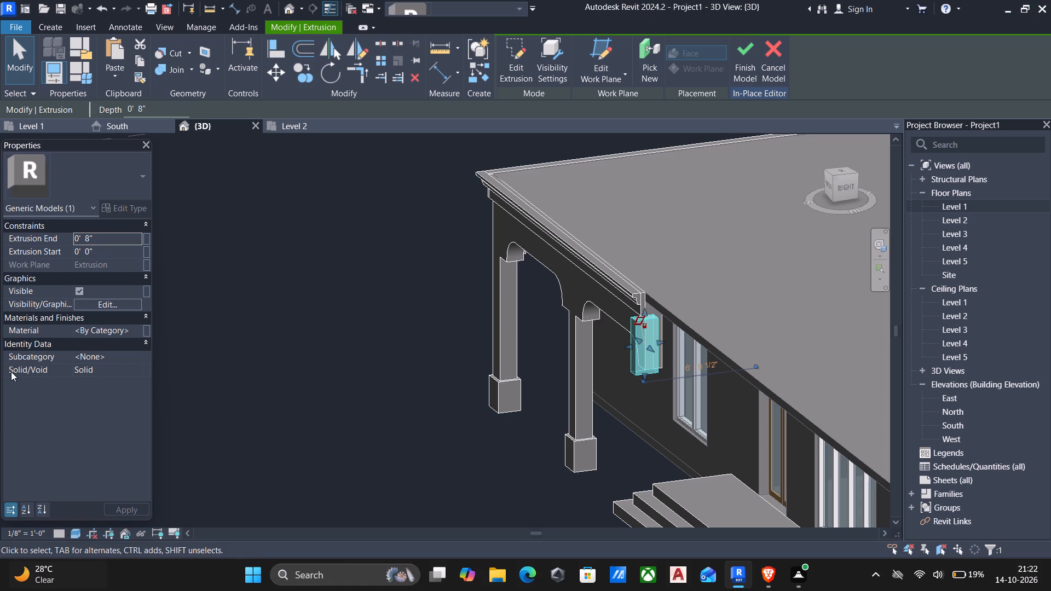
pyautogui.keyDown('shift'); pyautogui.moveTo(602, 460); pyautogui.dragTo(598, 461, button='middle'); pyautogui.keyUp('shift')
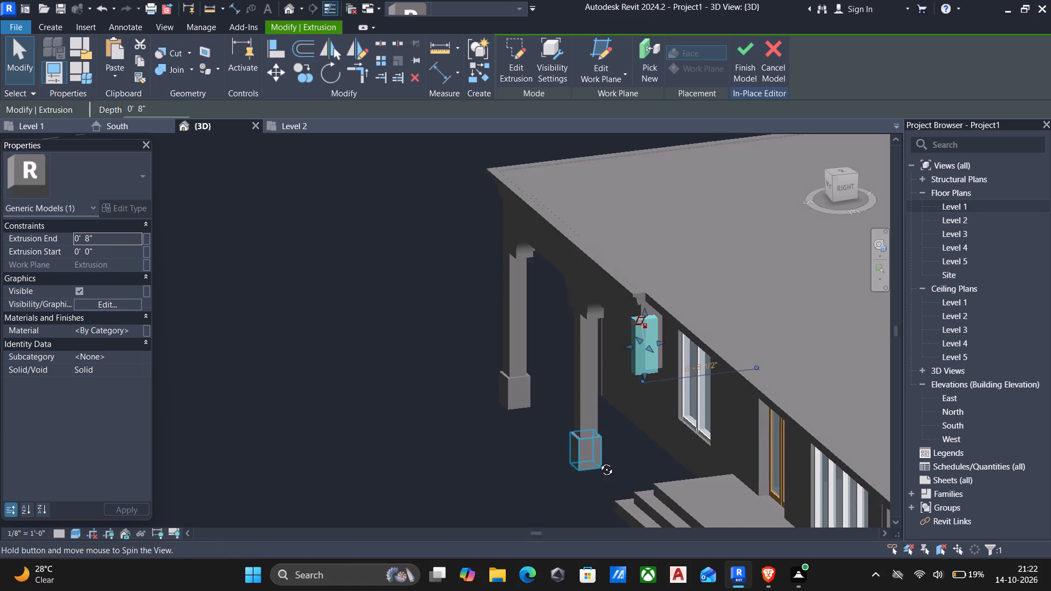
pyautogui.keyDown('shift'); pyautogui.moveTo(598, 461); pyautogui.dragTo(587, 437, button='middle'); pyautogui.keyUp('shift')
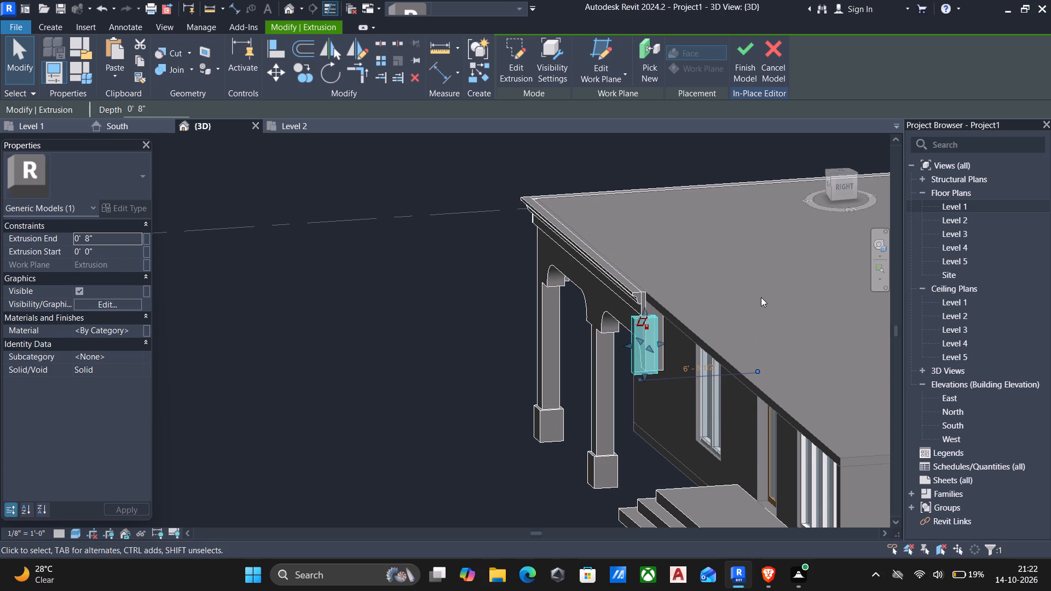
pyautogui.click(850, 182)
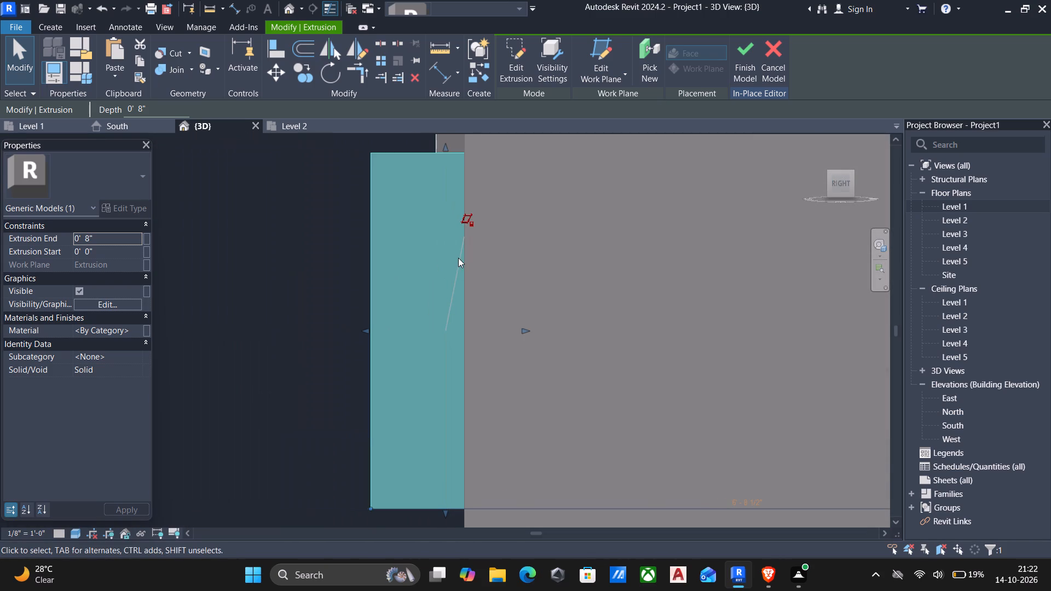
pyautogui.scroll(-3, 458, 260)
pyautogui.keyDown('shift'); pyautogui.moveTo(464, 255); pyautogui.dragTo(487, 281, button='middle'); pyautogui.keyUp('shift')
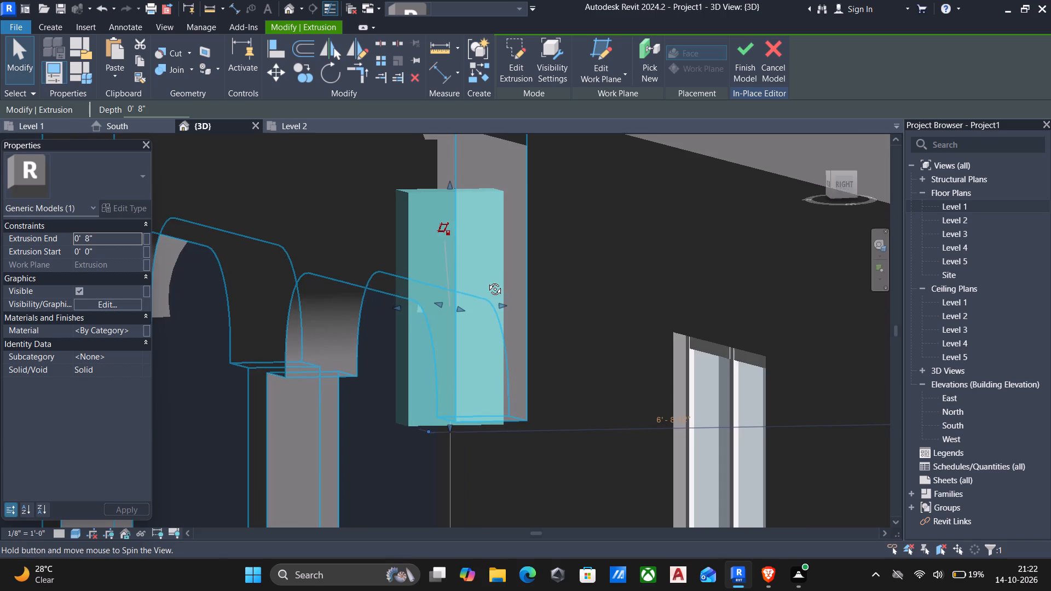
pyautogui.keyDown('shift'); pyautogui.moveTo(487, 281); pyautogui.dragTo(472, 298, button='middle'); pyautogui.keyUp('shift')
pyautogui.press('Escape')
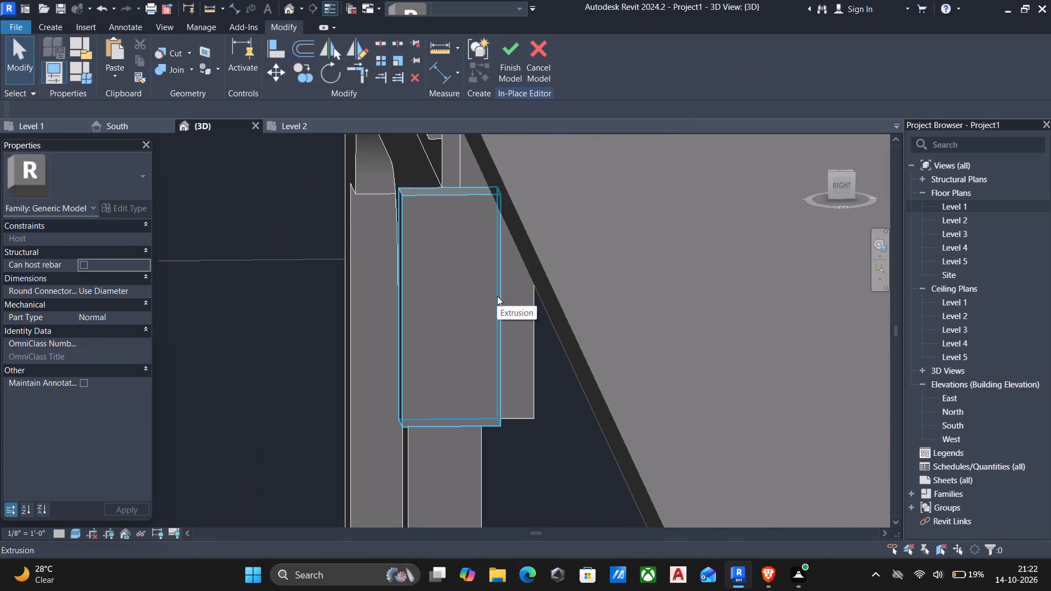
pyautogui.click(499, 297)
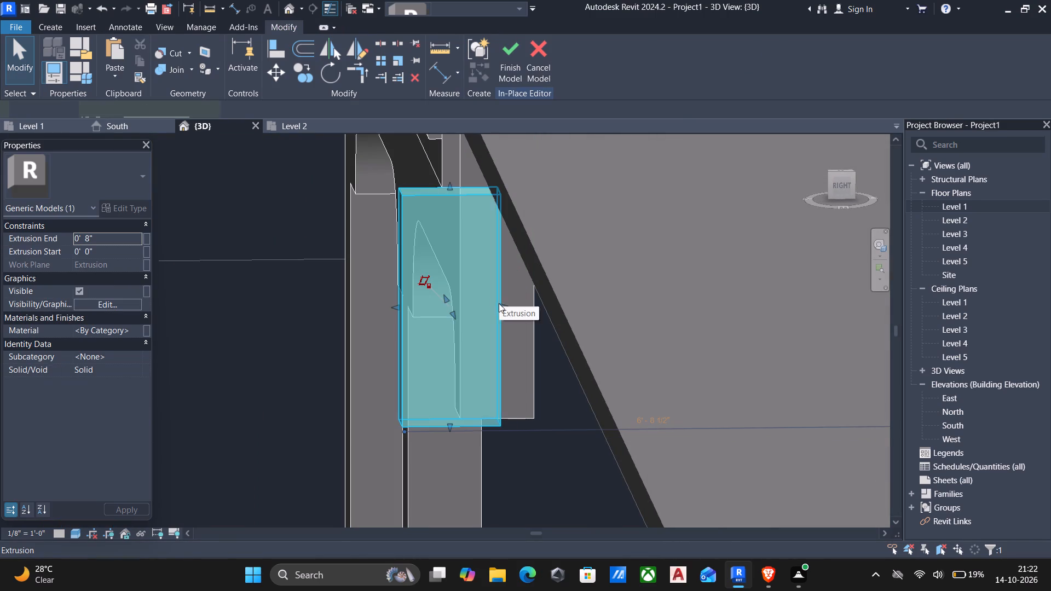
pyautogui.moveTo(504, 306); pyautogui.dragTo(481, 315)
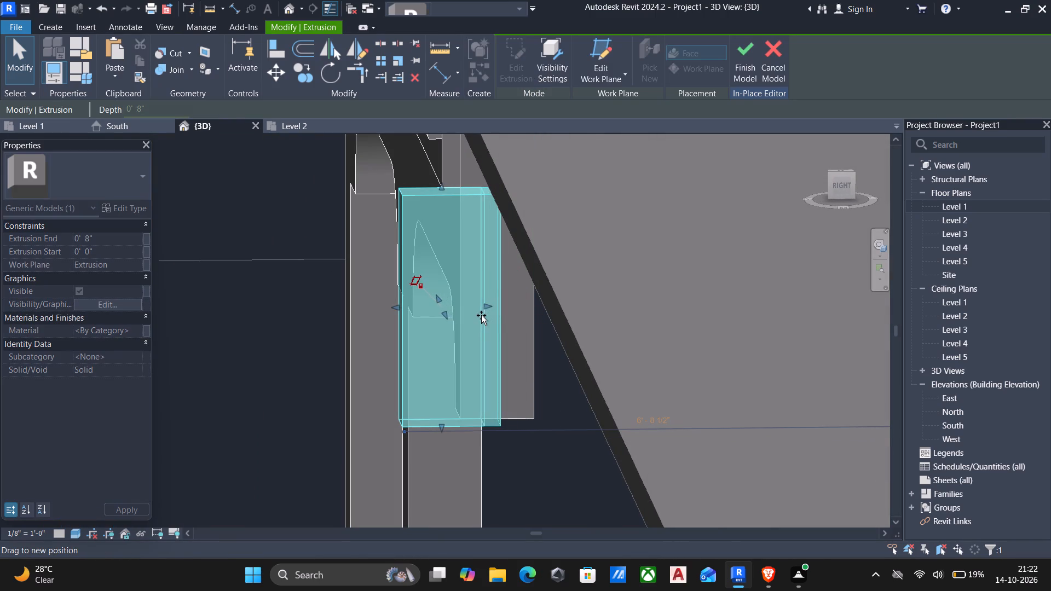
pyautogui.moveTo(481, 315); pyautogui.dragTo(461, 325)
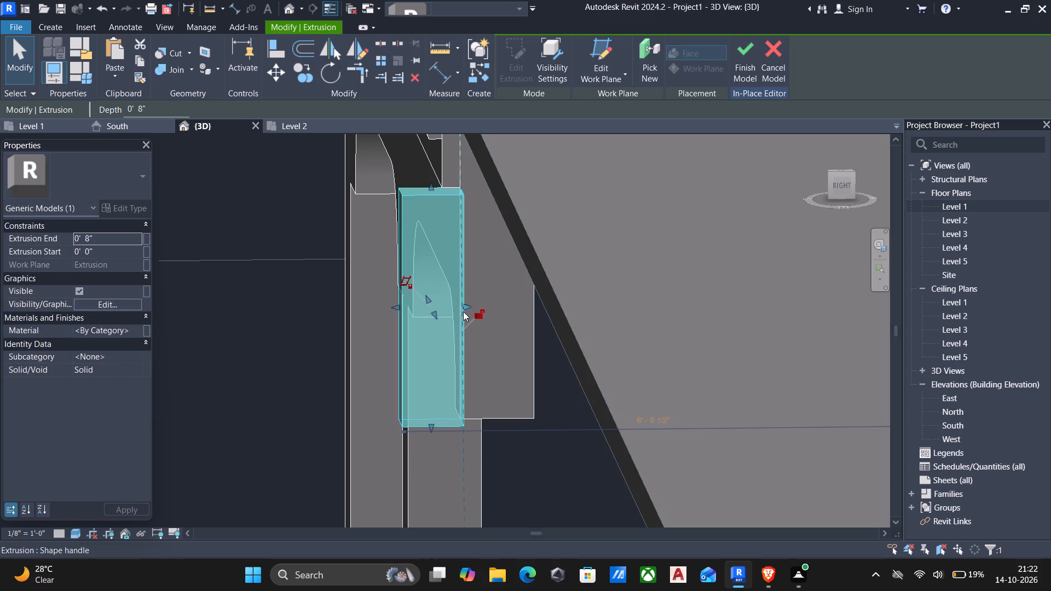
# Stretch the block's top up to the cornice's top edge and its front side outward beyond the cornice.
pyautogui.scroll(-4, 463, 312)
pyautogui.moveTo(447, 235); pyautogui.dragTo(459, 190)
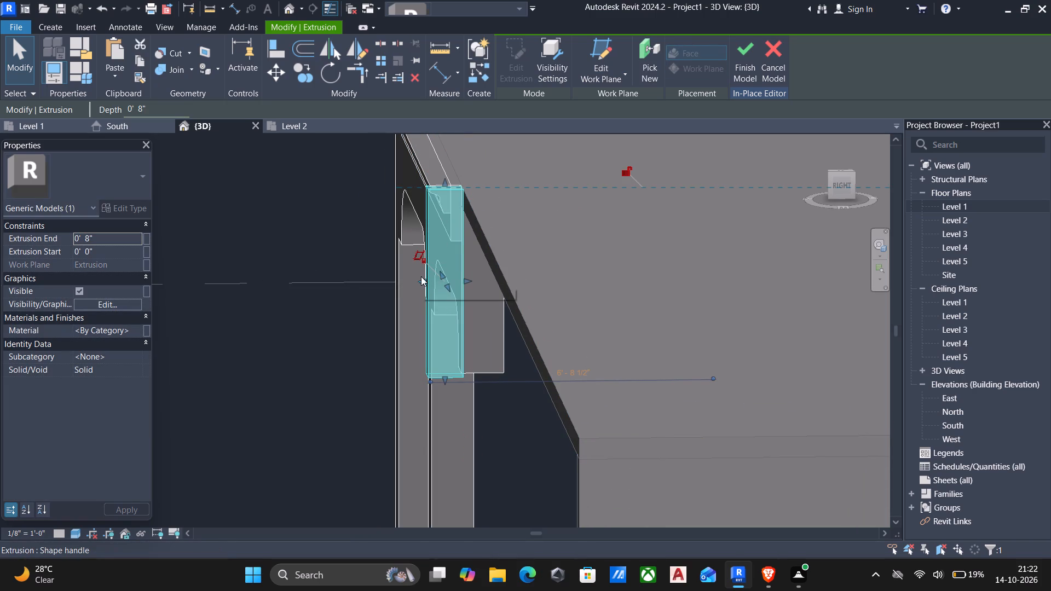
pyautogui.scroll(2, 421, 276)
pyautogui.moveTo(422, 282); pyautogui.dragTo(402, 294)
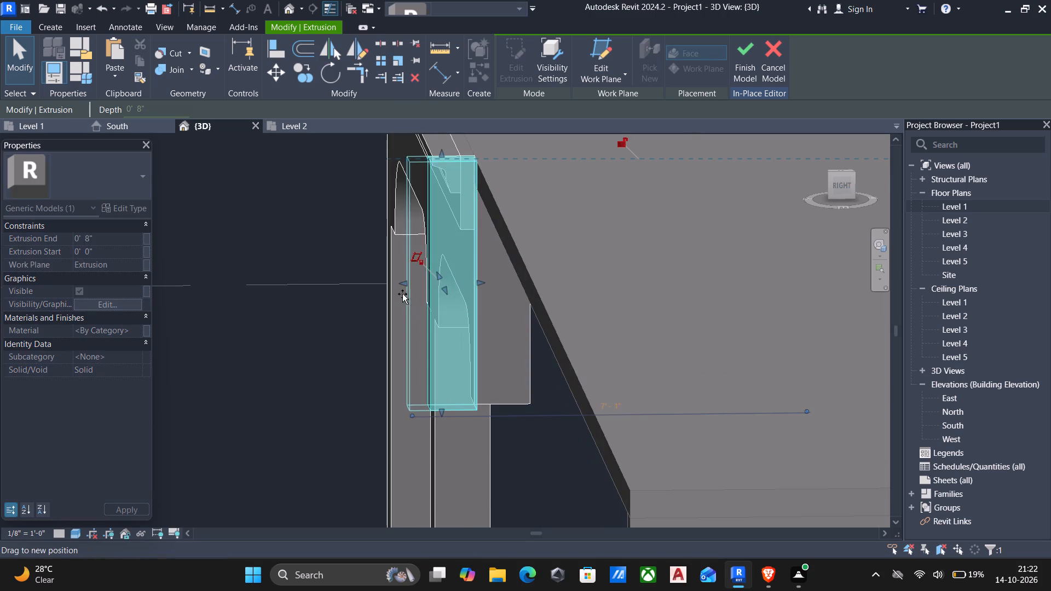
pyautogui.moveTo(402, 294); pyautogui.dragTo(388, 296)
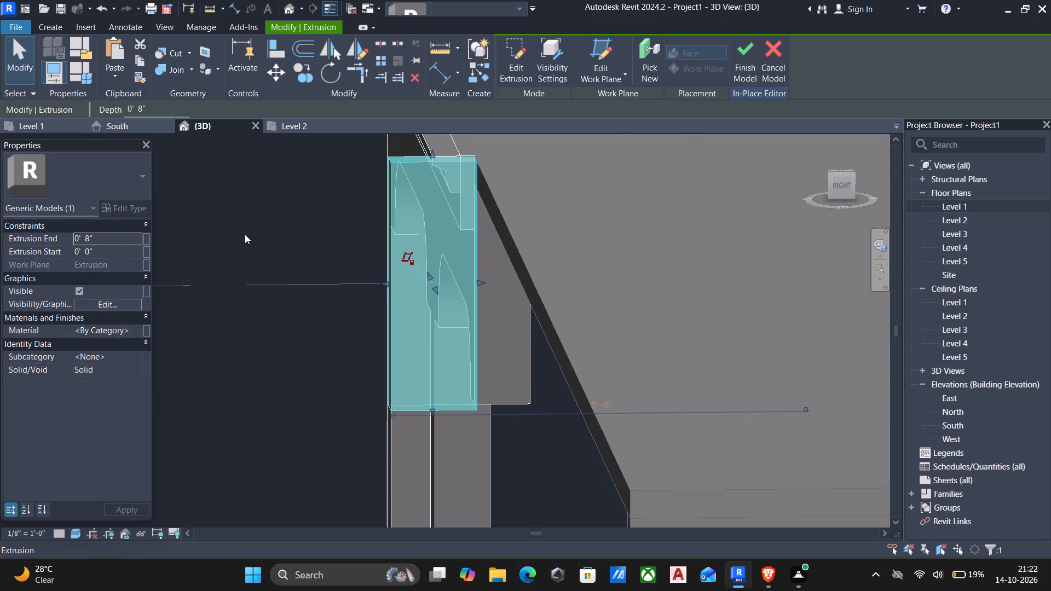
# Pull the block's front side back so it lines up with the outer edge of the cornice.
pyautogui.scroll(-2, 344, 304)
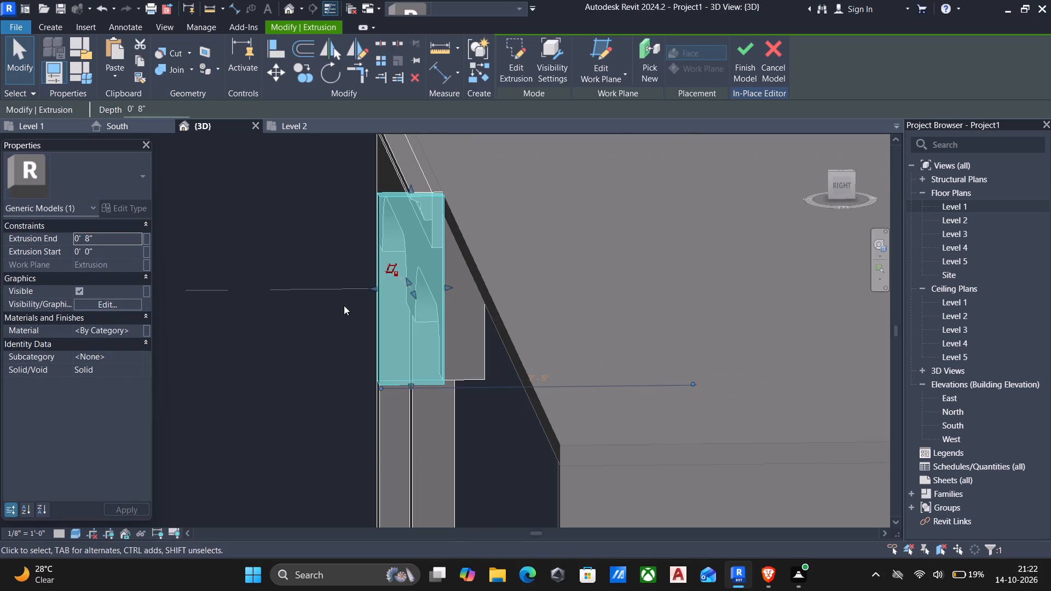
pyautogui.scroll(-3, 344, 332)
pyautogui.keyDown('shift'); pyautogui.moveTo(344, 332); pyautogui.dragTo(656, 376, button='middle'); pyautogui.keyUp('shift')
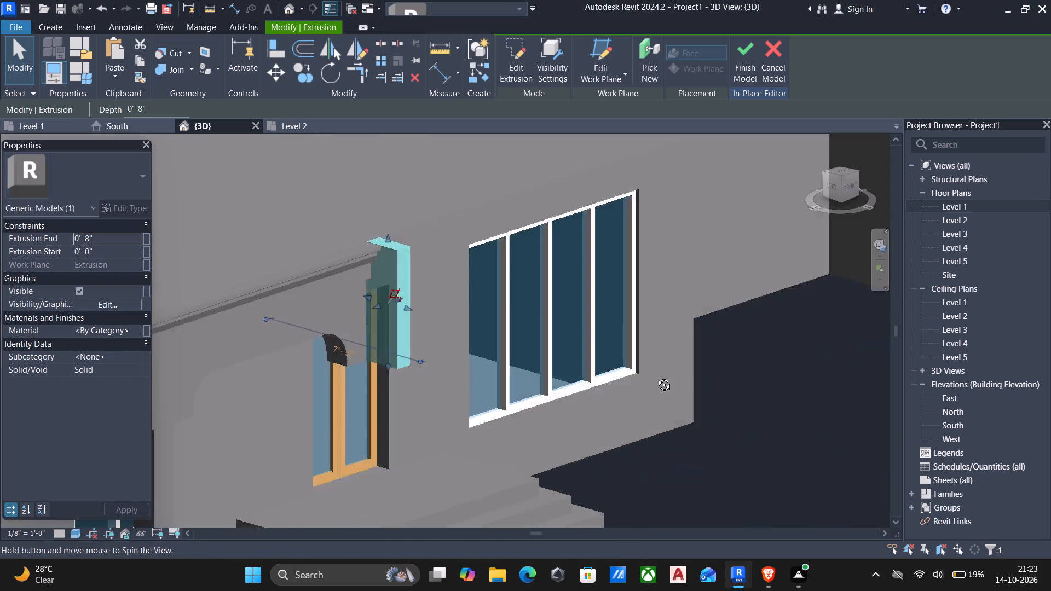
pyautogui.keyDown('shift'); pyautogui.moveTo(656, 376); pyautogui.dragTo(732, 298, button='middle'); pyautogui.keyUp('shift')
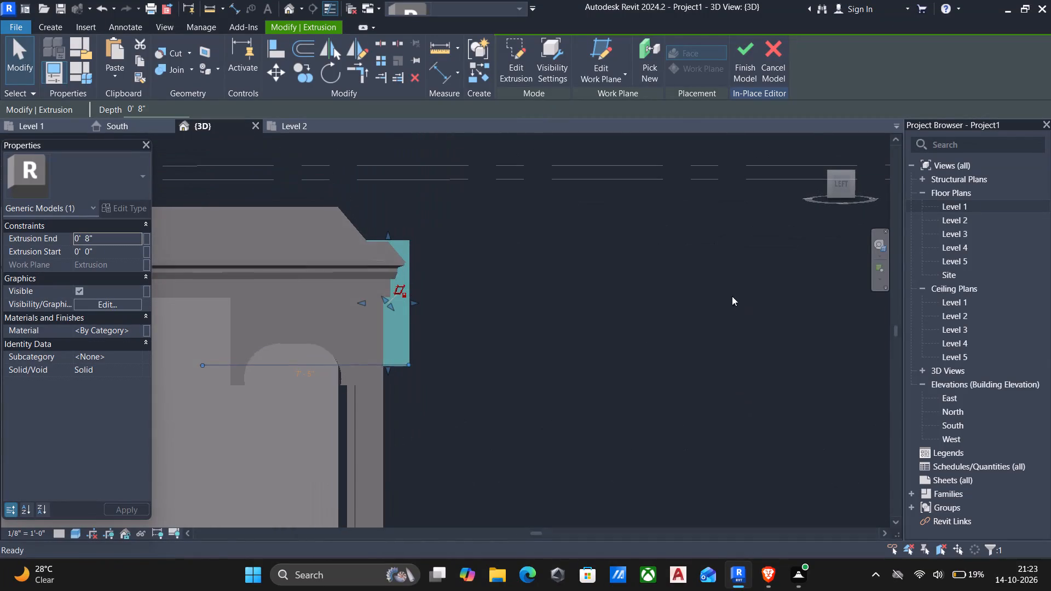
pyautogui.click(843, 184)
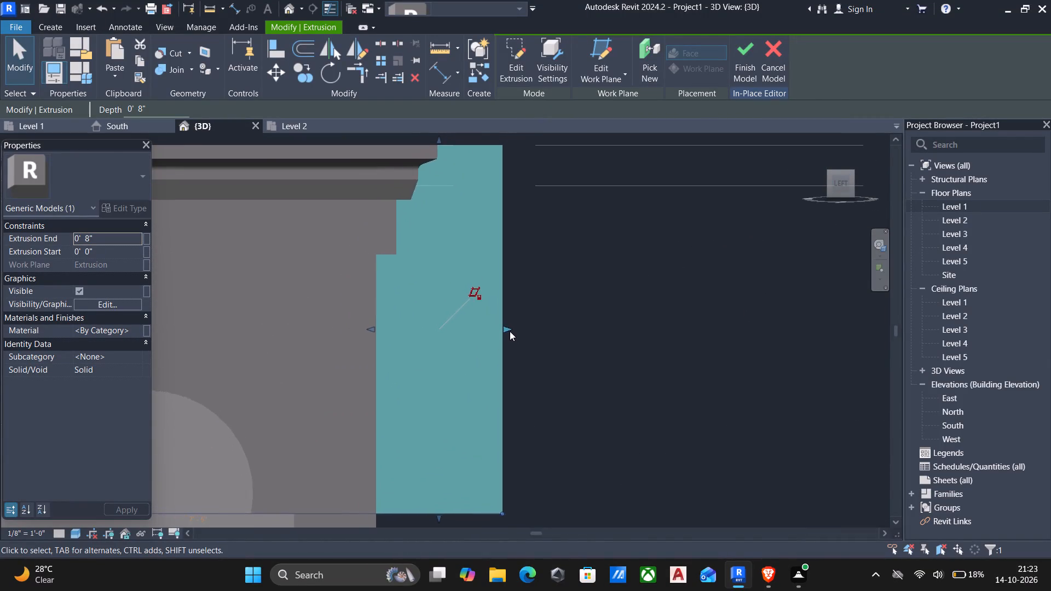
pyautogui.scroll(3, 507, 327)
pyautogui.moveTo(515, 331); pyautogui.dragTo(449, 327)
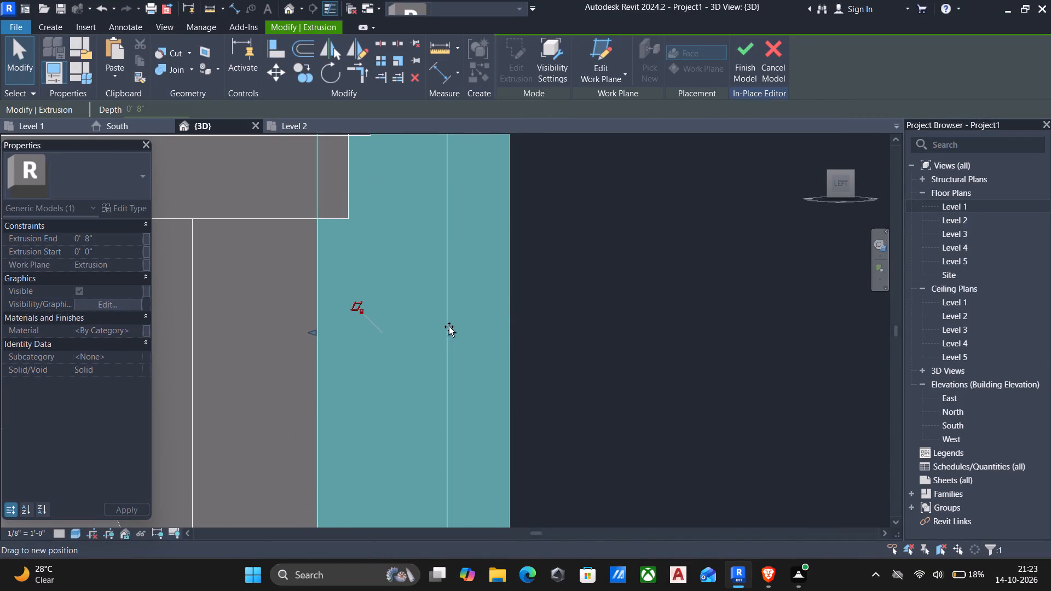
pyautogui.moveTo(449, 327); pyautogui.dragTo(426, 326)
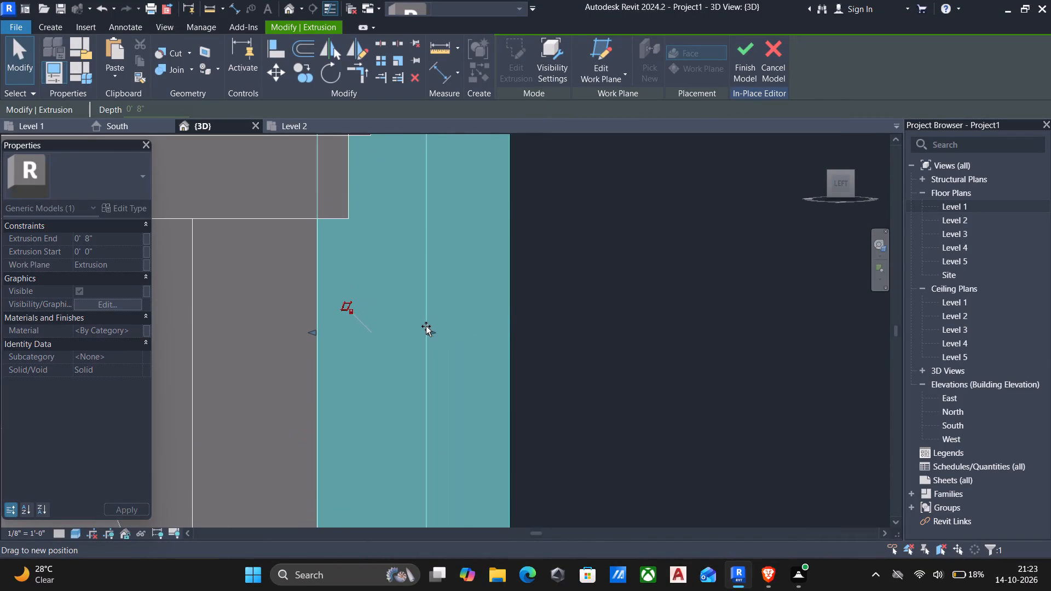
pyautogui.moveTo(426, 326); pyautogui.dragTo(418, 328)
pyautogui.scroll(-6, 420, 334)
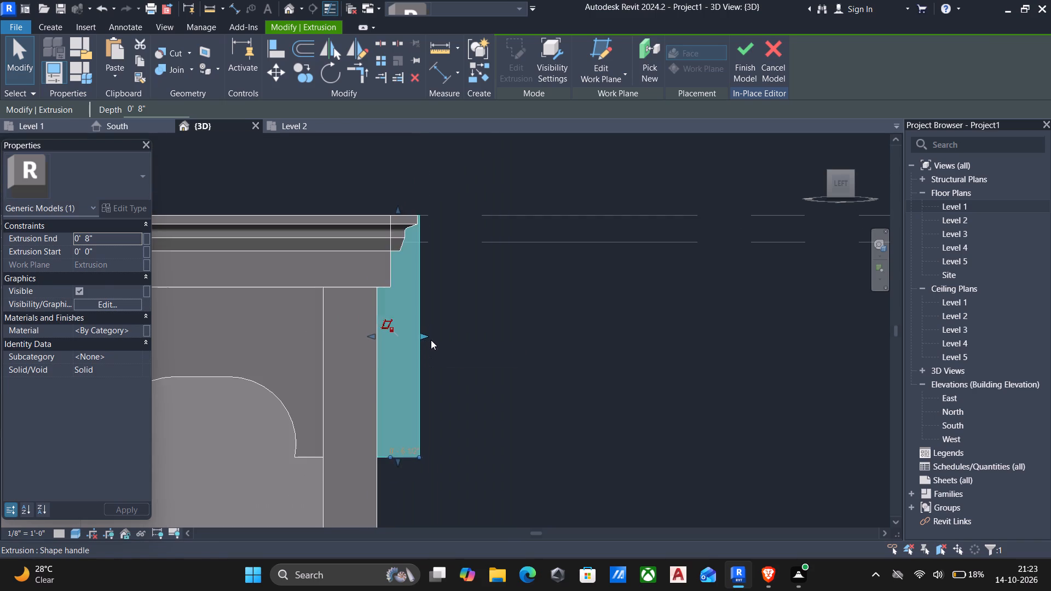
pyautogui.press('Escape')
# Widen the block along the porch front by setting its extrusion end to 1' 6".
pyautogui.scroll(-4, 435, 351)
pyautogui.keyDown('shift'); pyautogui.moveTo(401, 382); pyautogui.dragTo(357, 391, button='middle'); pyautogui.keyUp('shift')
pyautogui.scroll(-3, 353, 391)
pyautogui.keyDown('shift'); pyautogui.moveTo(396, 378); pyautogui.dragTo(386, 384, button='middle'); pyautogui.keyUp('shift')
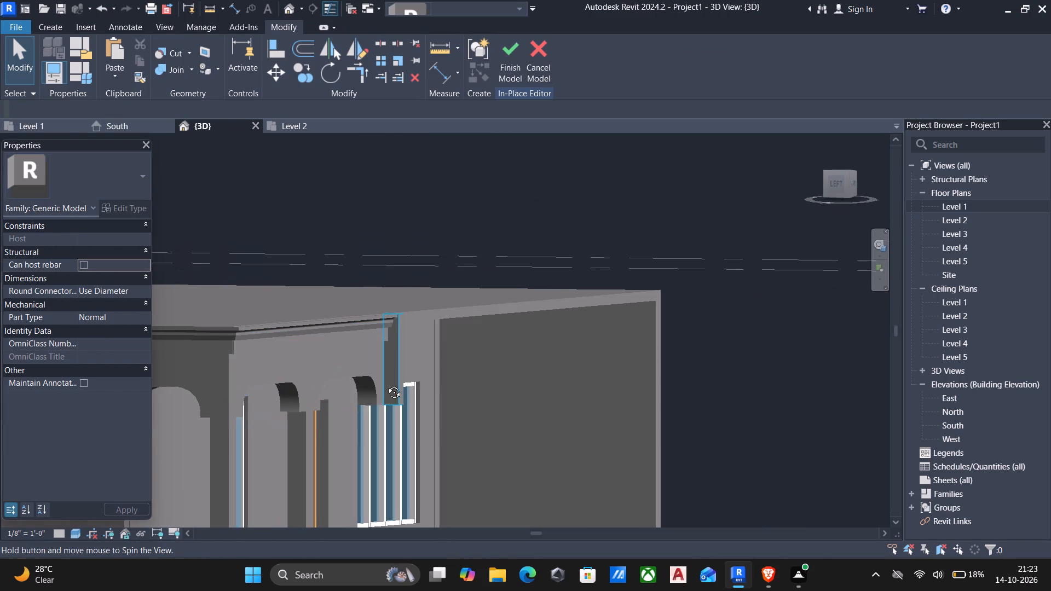
pyautogui.keyDown('shift'); pyautogui.moveTo(386, 384); pyautogui.dragTo(253, 415, button='middle'); pyautogui.keyUp('shift')
pyautogui.click(402, 344)
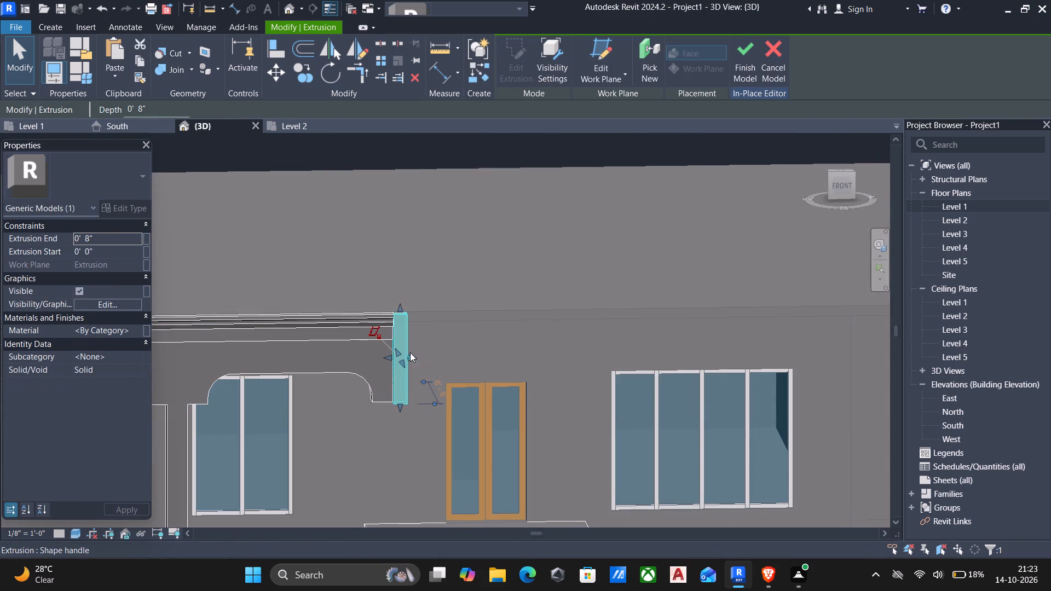
pyautogui.moveTo(410, 353); pyautogui.dragTo(432, 349)
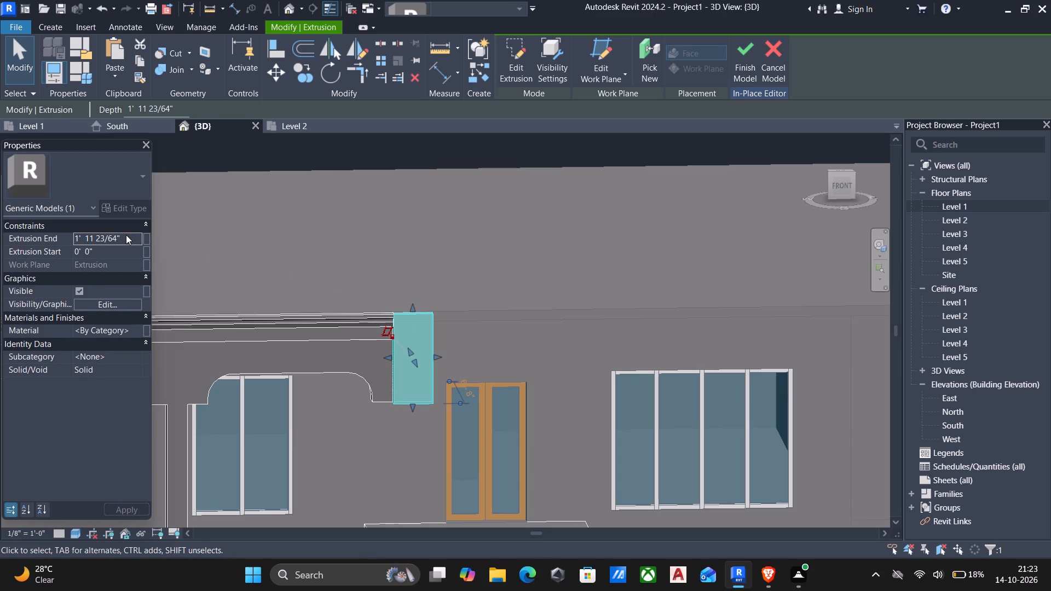
pyautogui.click(126, 235)
pyautogui.moveTo(126, 235); pyautogui.dragTo(18, 223)
pyautogui.write('1\'6"')
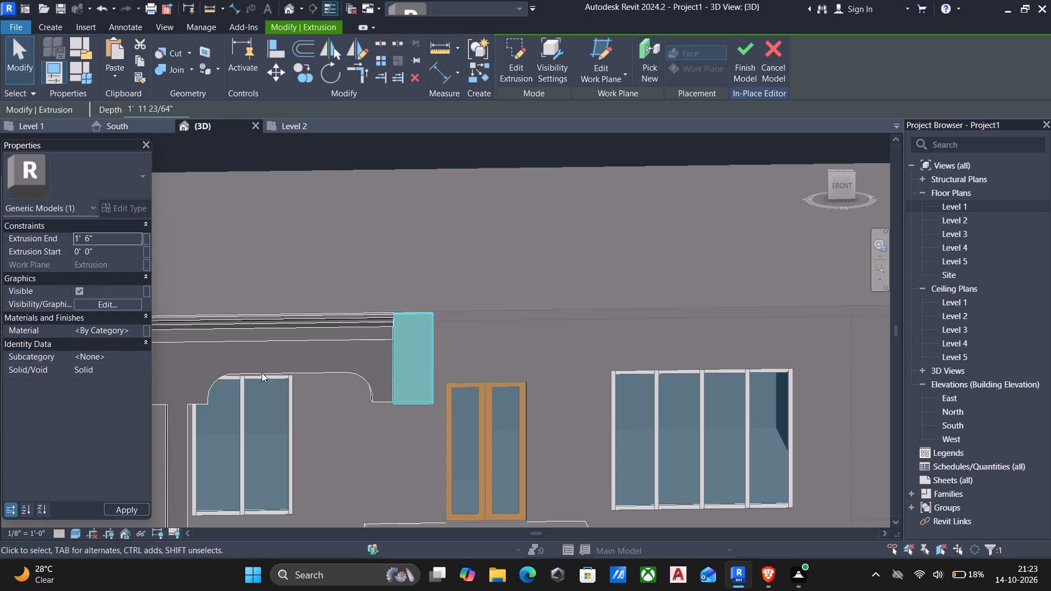
pyautogui.press('Escape')
# Stretch the block's bottom down to the entrance steps so it forms a full-height column.
pyautogui.moveTo(449, 433); pyautogui.dragTo(463, 402, button='middle')
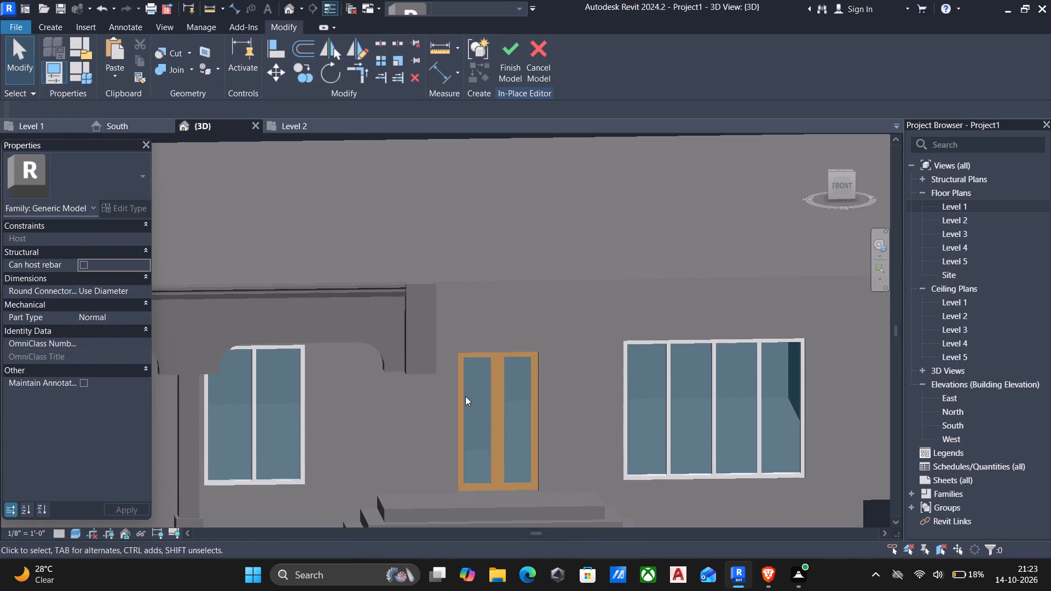
pyautogui.scroll(-4, 465, 396)
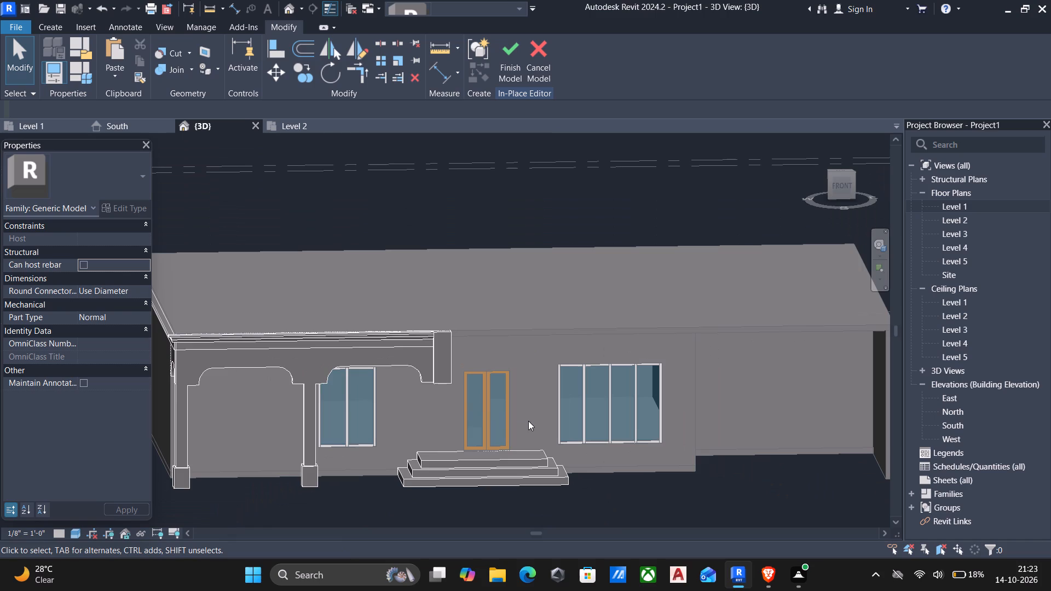
pyautogui.click(451, 373)
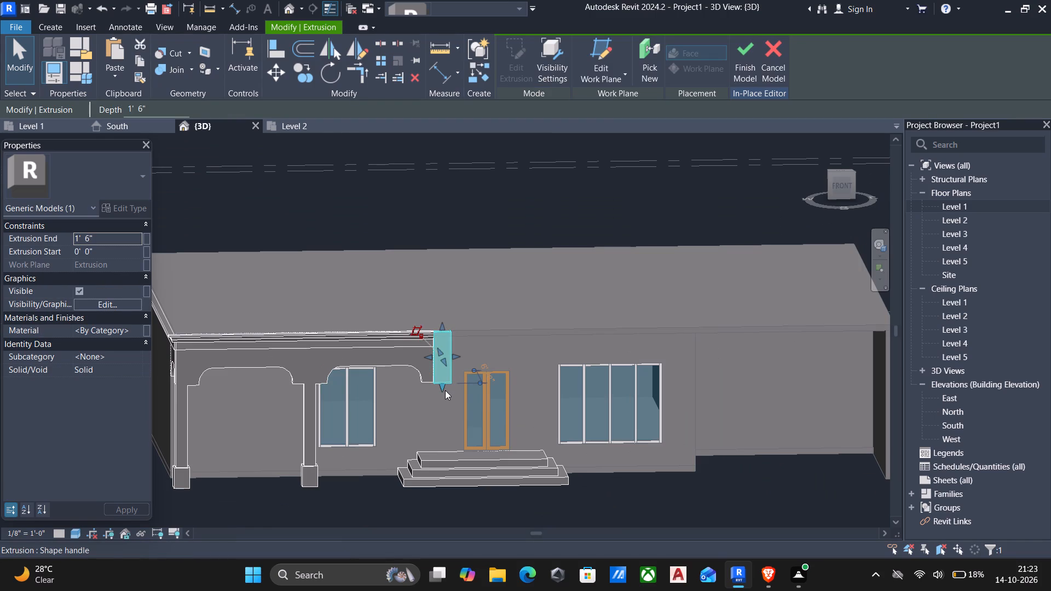
pyautogui.moveTo(442, 387); pyautogui.dragTo(439, 470)
pyautogui.keyDown('shift'); pyautogui.moveTo(525, 447); pyautogui.dragTo(454, 497, button='middle'); pyautogui.keyUp('shift')
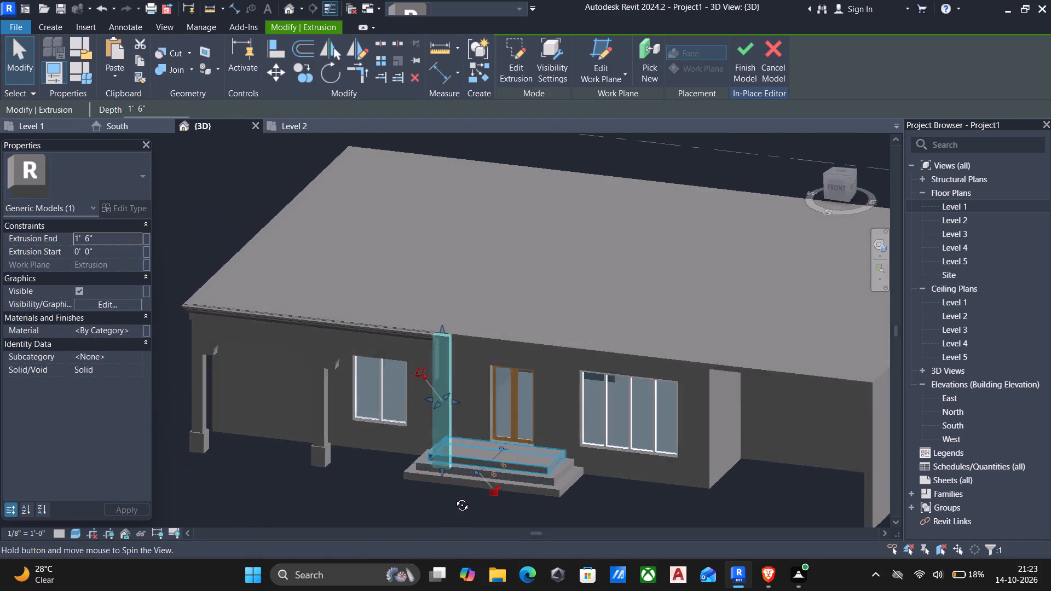
pyautogui.keyDown('shift'); pyautogui.moveTo(454, 497); pyautogui.dragTo(360, 502, button='middle'); pyautogui.keyUp('shift')
pyautogui.scroll(5, 479, 445)
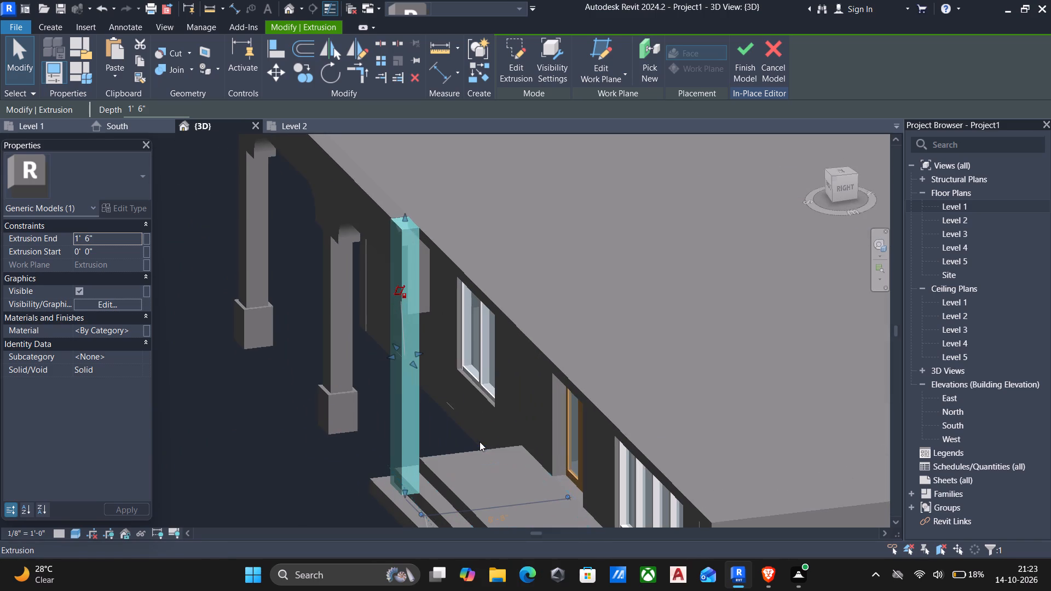
pyautogui.press('Escape')
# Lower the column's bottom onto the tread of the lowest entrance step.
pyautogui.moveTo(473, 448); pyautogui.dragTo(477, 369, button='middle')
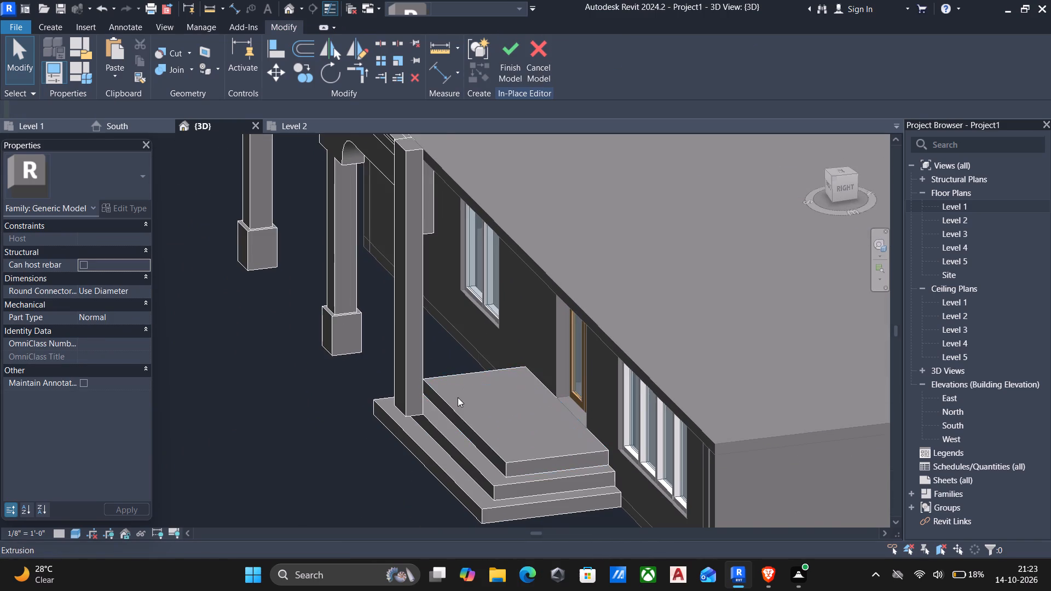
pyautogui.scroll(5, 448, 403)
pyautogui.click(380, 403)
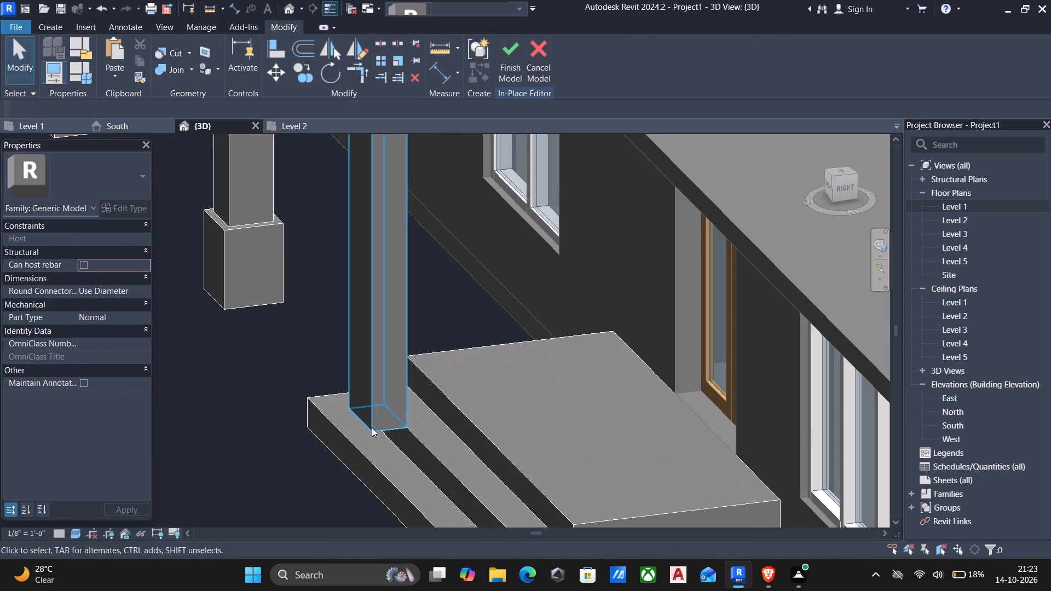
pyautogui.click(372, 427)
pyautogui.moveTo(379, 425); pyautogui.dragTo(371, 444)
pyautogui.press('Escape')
# Raise the column's bottom in the front view until it aligns with the top of the uppermost entrance step.
pyautogui.keyDown('shift'); pyautogui.moveTo(349, 450); pyautogui.dragTo(350, 450, button='middle'); pyautogui.keyUp('shift')
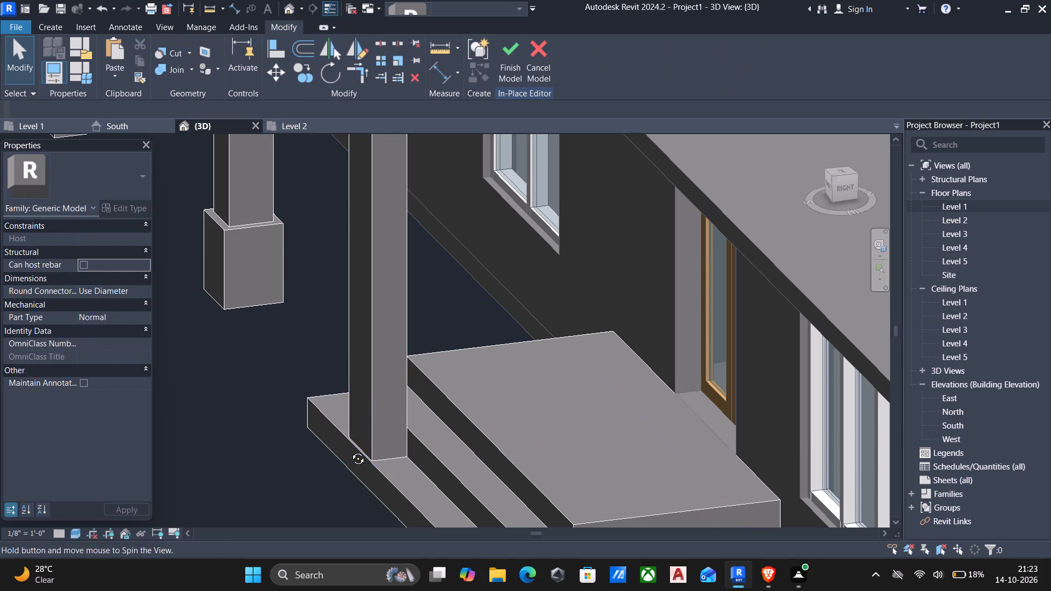
pyautogui.keyDown('shift'); pyautogui.moveTo(350, 450); pyautogui.dragTo(469, 413, button='middle'); pyautogui.keyUp('shift')
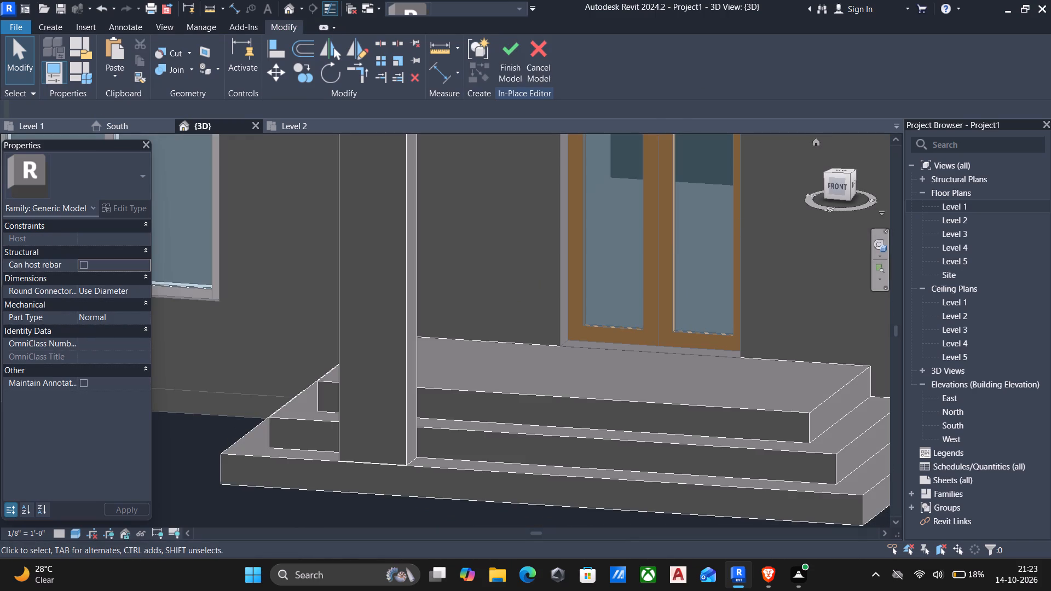
pyautogui.click(835, 184)
pyautogui.scroll(6, 429, 338)
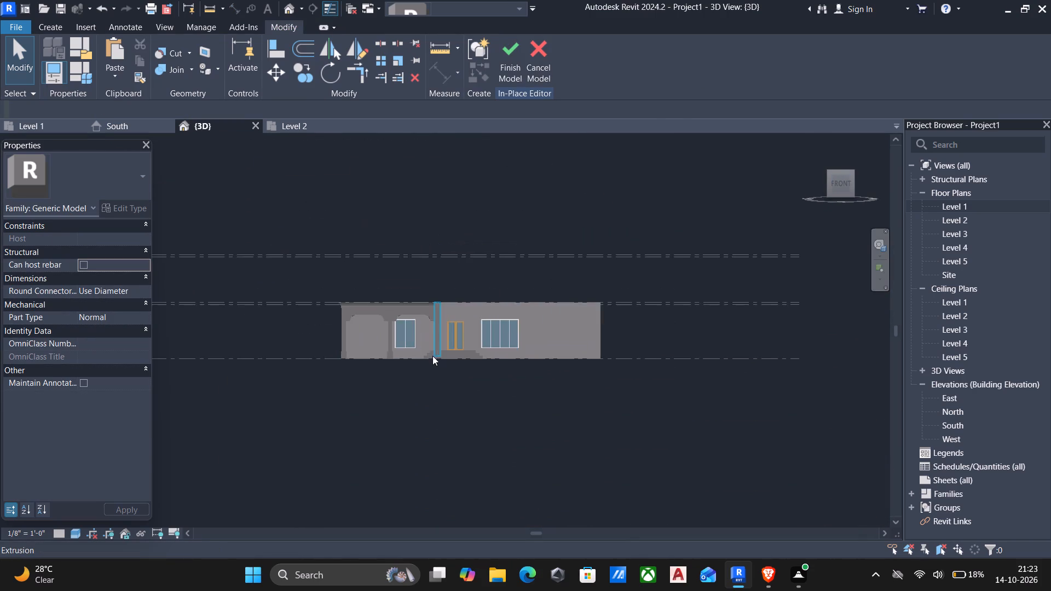
pyautogui.scroll(13, 432, 350)
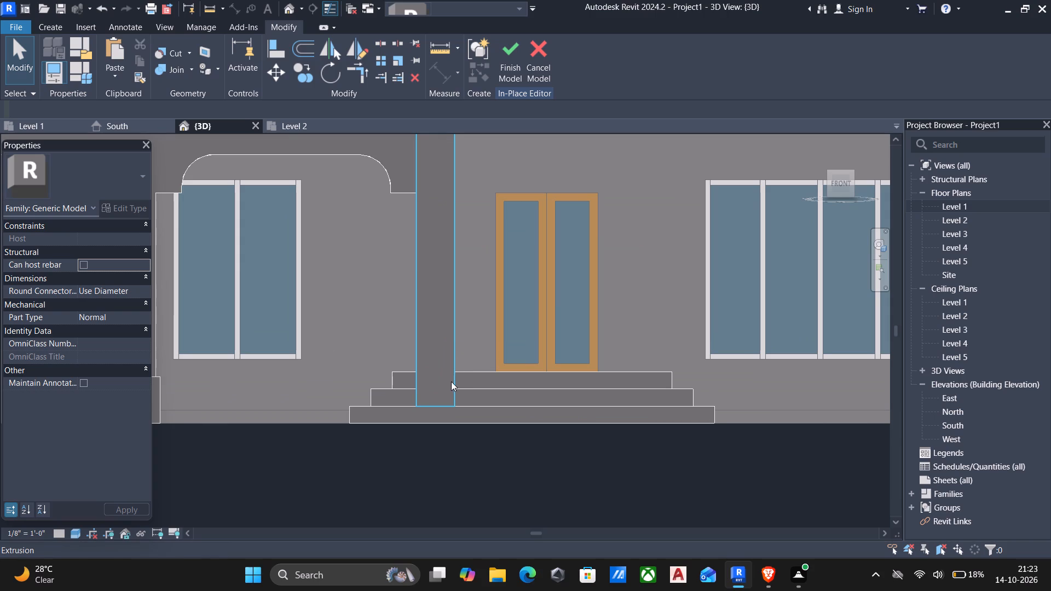
pyautogui.scroll(4, 447, 388)
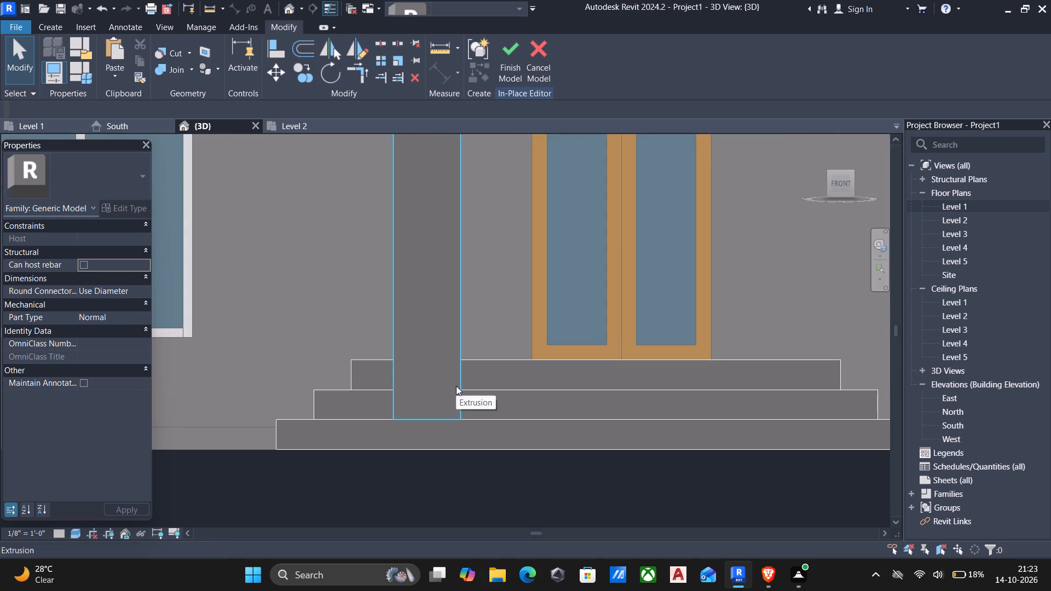
pyautogui.click(456, 386)
pyautogui.scroll(1, 426, 425)
pyautogui.moveTo(426, 425); pyautogui.dragTo(428, 390)
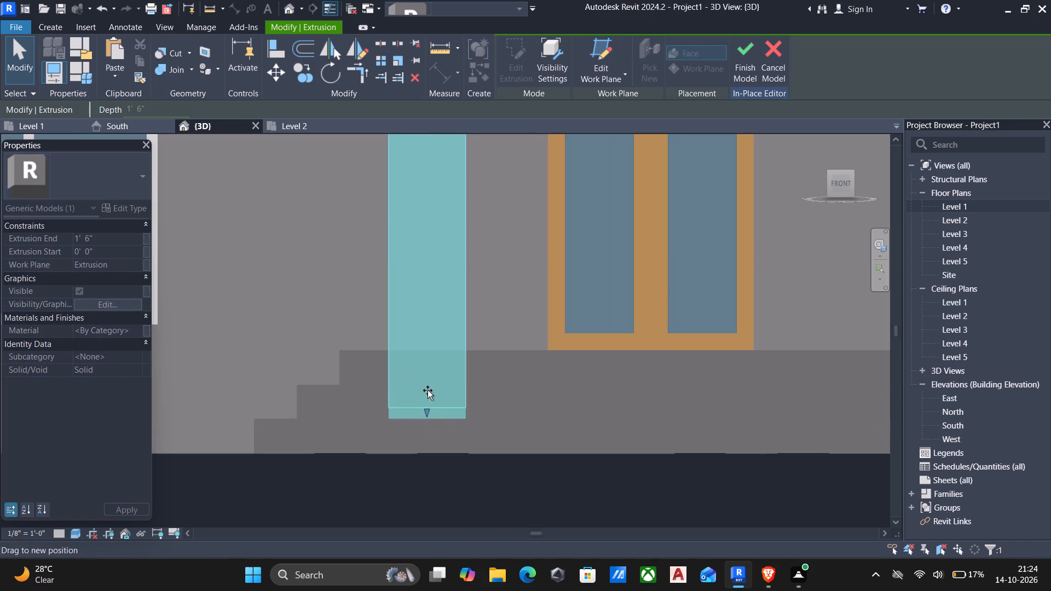
pyautogui.moveTo(428, 390); pyautogui.dragTo(431, 350)
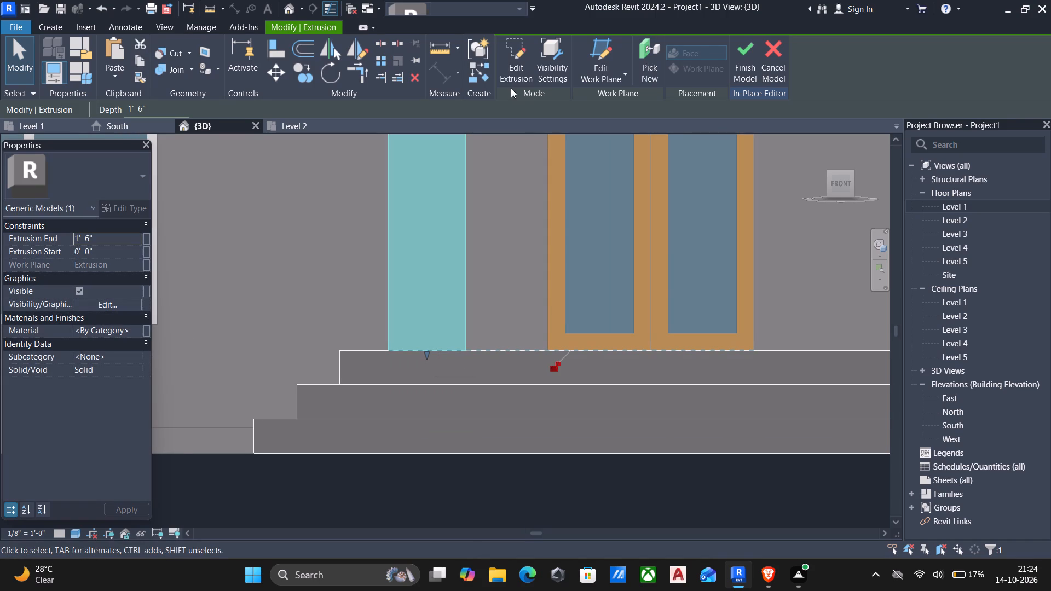
# Start a new extrusion and pick the column's bottom face as its work plane.
pyautogui.click(46, 24)
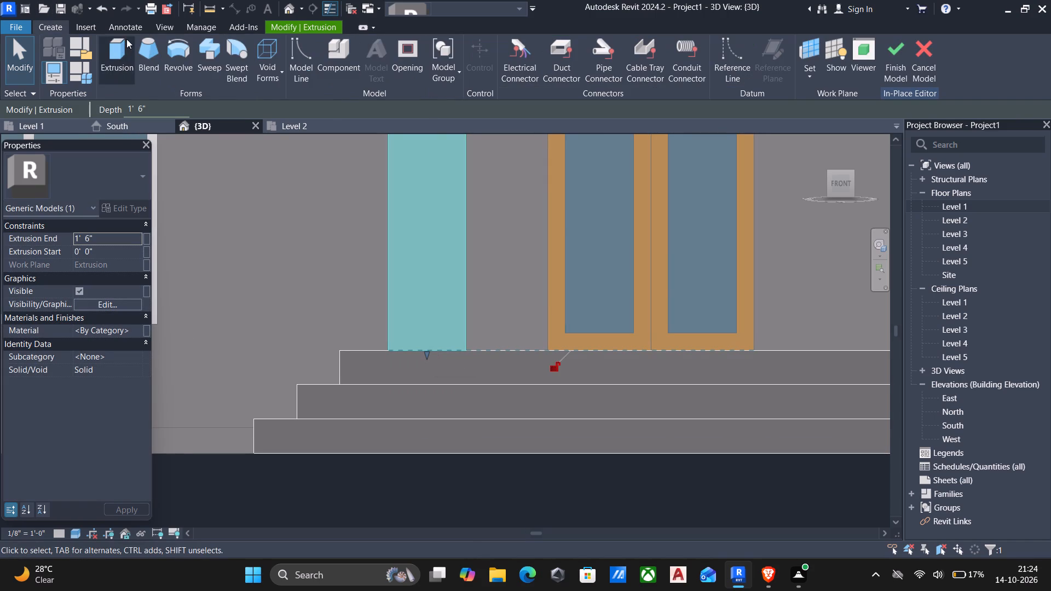
pyautogui.click(116, 47)
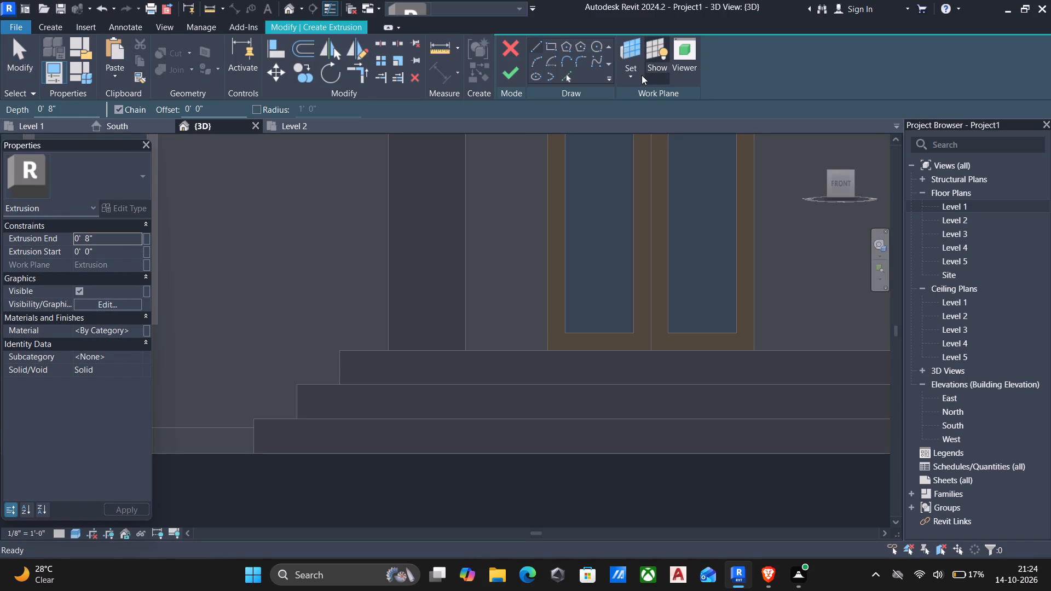
pyautogui.click(636, 82)
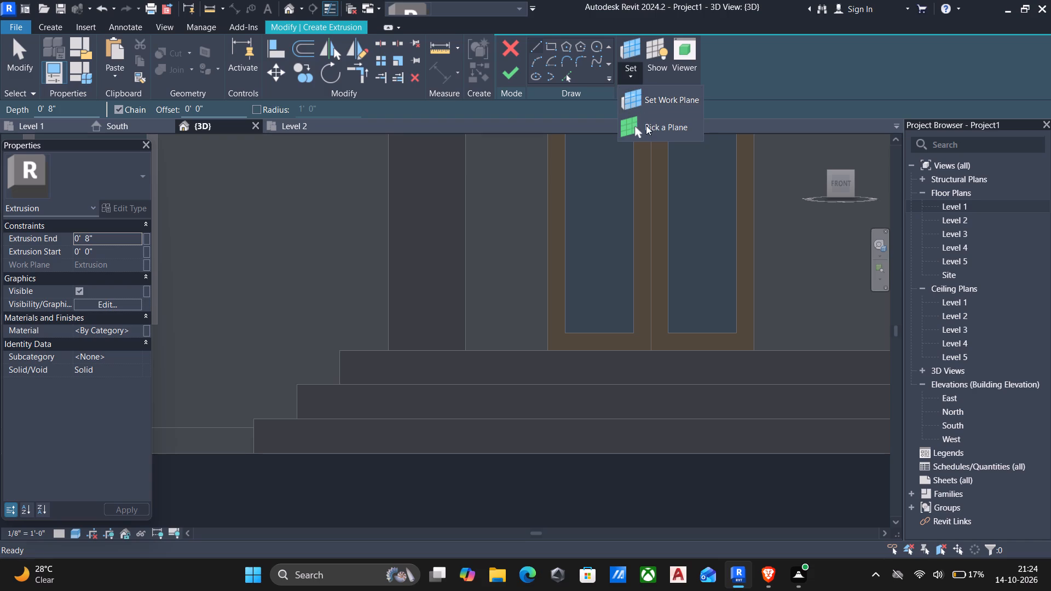
pyautogui.click(646, 125)
pyautogui.scroll(-2, 564, 248)
pyautogui.keyDown('shift'); pyautogui.moveTo(549, 310); pyautogui.dragTo(560, 254, button='middle'); pyautogui.keyUp('shift')
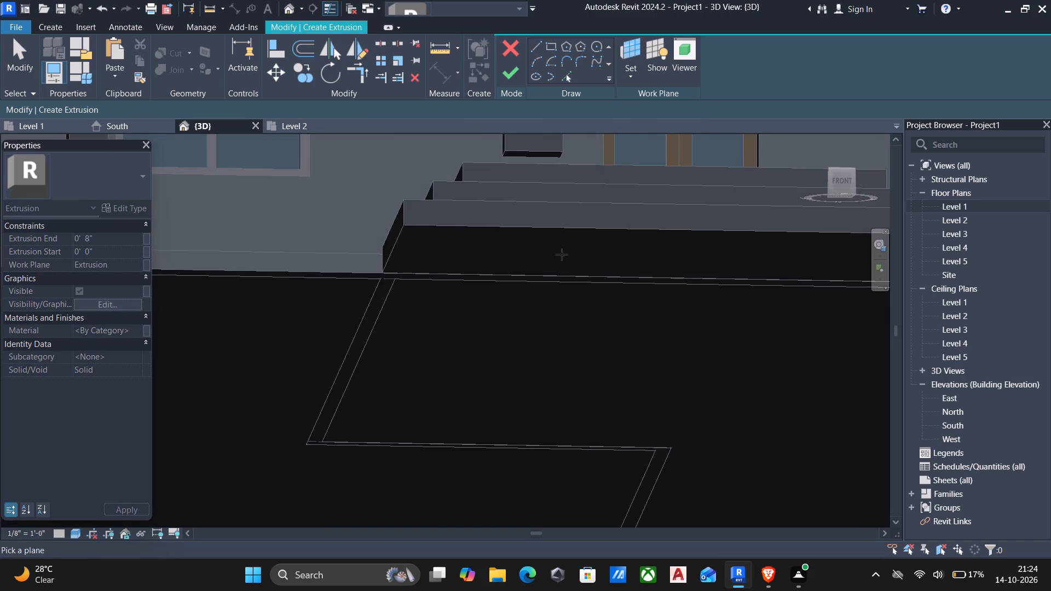
pyautogui.keyDown('shift'); pyautogui.middleClick(562, 254); pyautogui.keyUp('shift')
pyautogui.scroll(6, 558, 160)
pyautogui.moveTo(556, 169); pyautogui.dragTo(533, 305, button='middle')
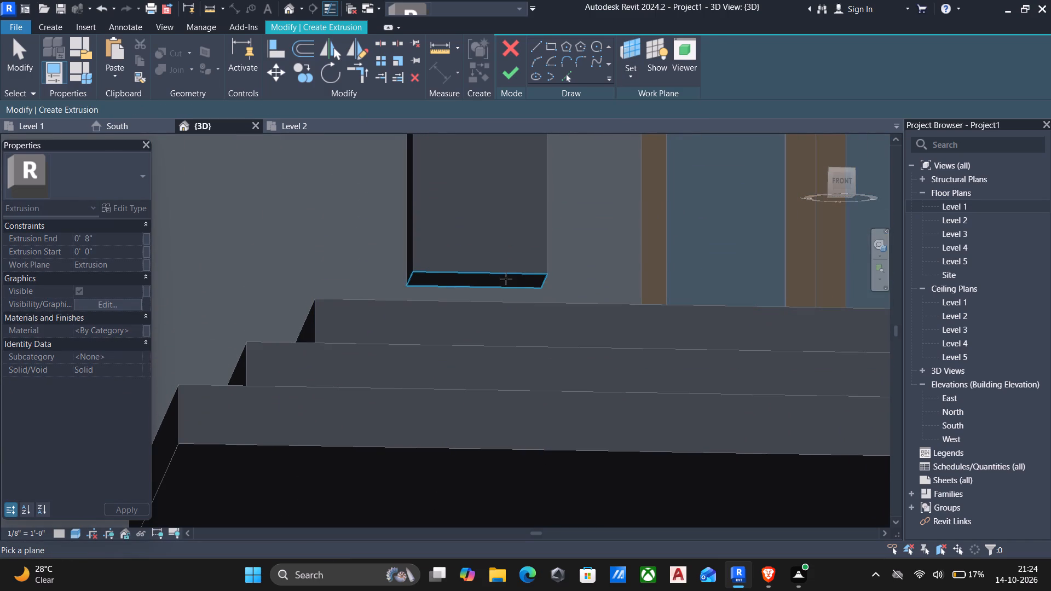
pyautogui.click(505, 279)
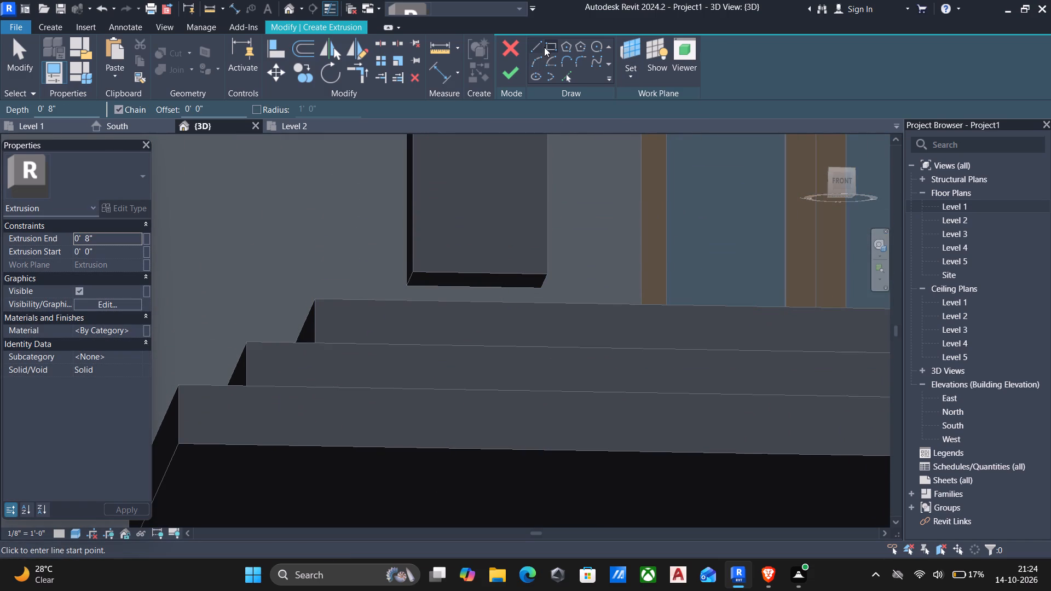
# Sketch a rectangle offset 2" outward around the column's bottom face and finish it as an 8" deep base extrusion.
pyautogui.click(550, 42)
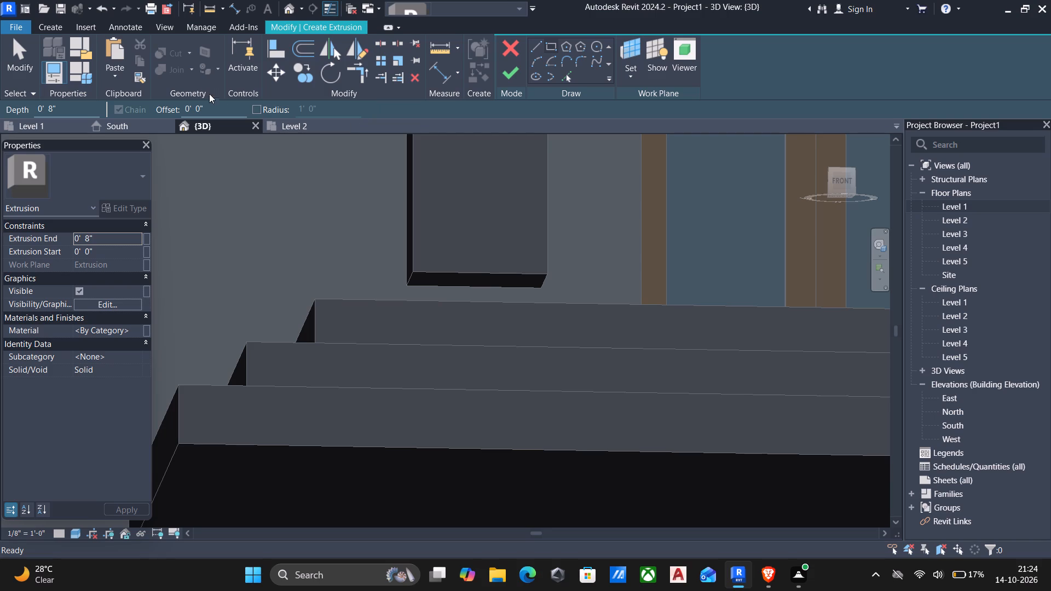
pyautogui.moveTo(223, 108); pyautogui.dragTo(0, 92)
pyautogui.write('2"')
pyautogui.scroll(5, 523, 315)
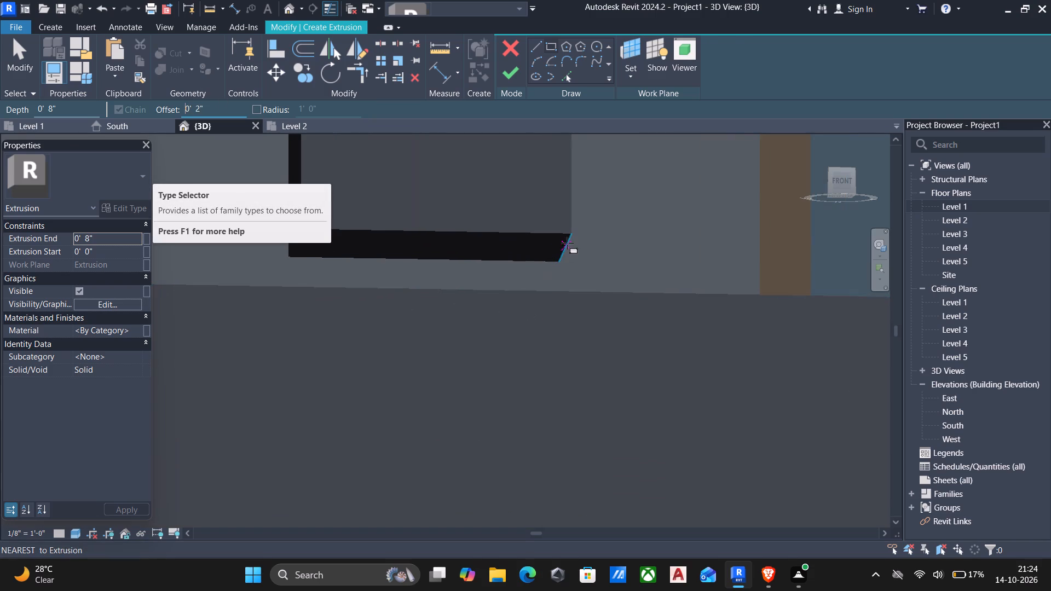
pyautogui.click(568, 233)
pyautogui.moveTo(506, 276); pyautogui.dragTo(669, 311, button='middle')
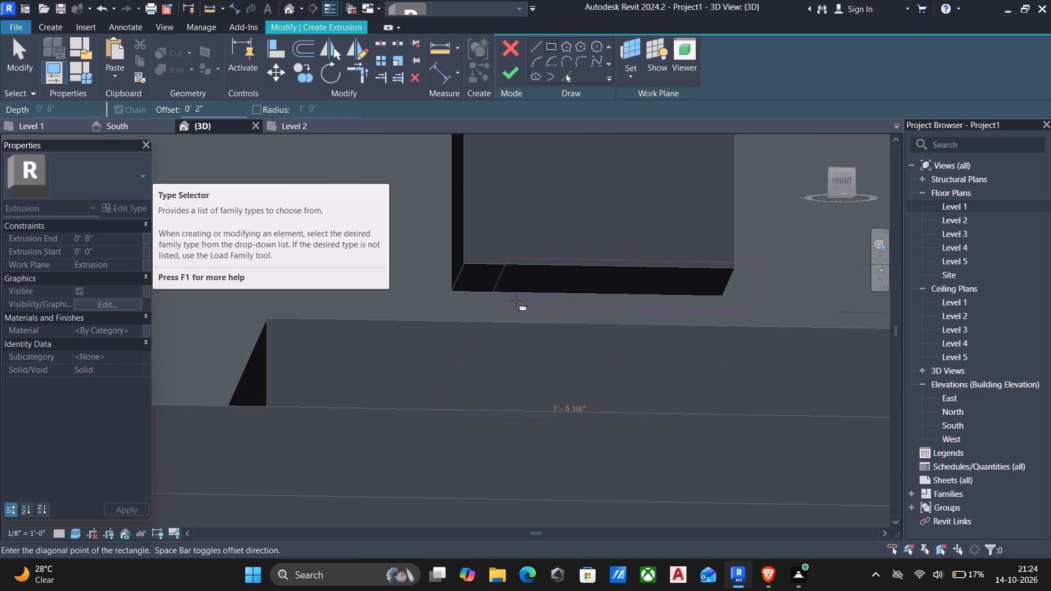
pyautogui.scroll(5, 515, 300)
pyautogui.moveTo(436, 297); pyautogui.dragTo(552, 350, button='middle')
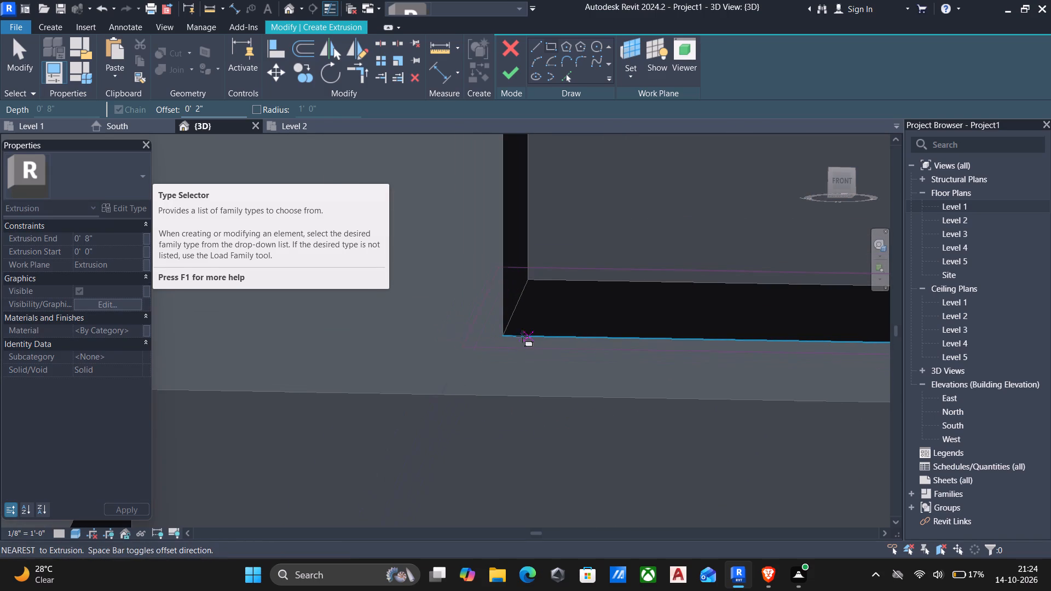
pyautogui.click(505, 333)
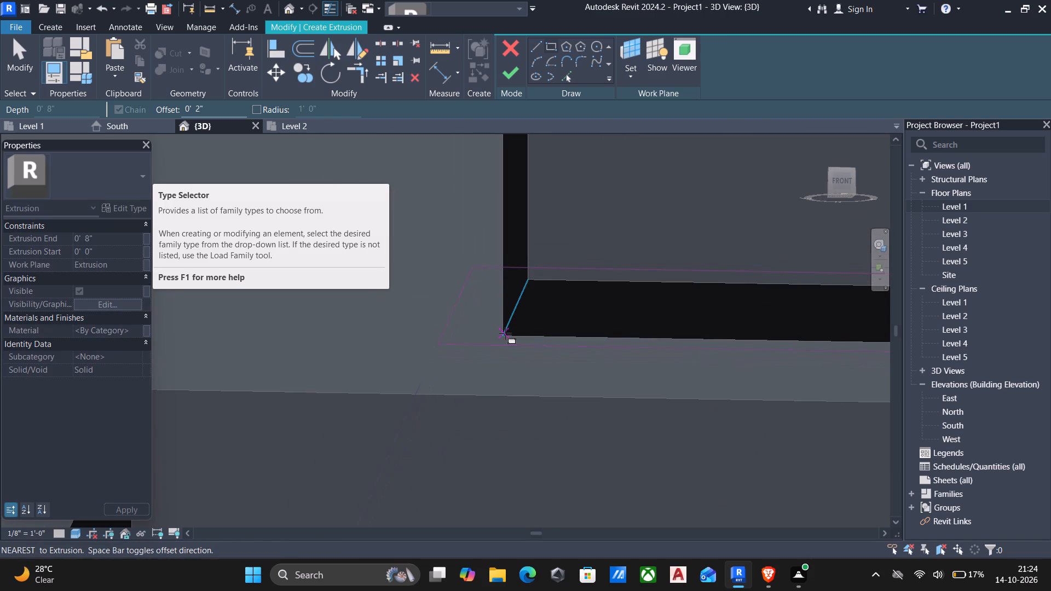
pyautogui.scroll(-6, 503, 351)
pyautogui.press('Escape')
pyautogui.scroll(-6, 510, 373)
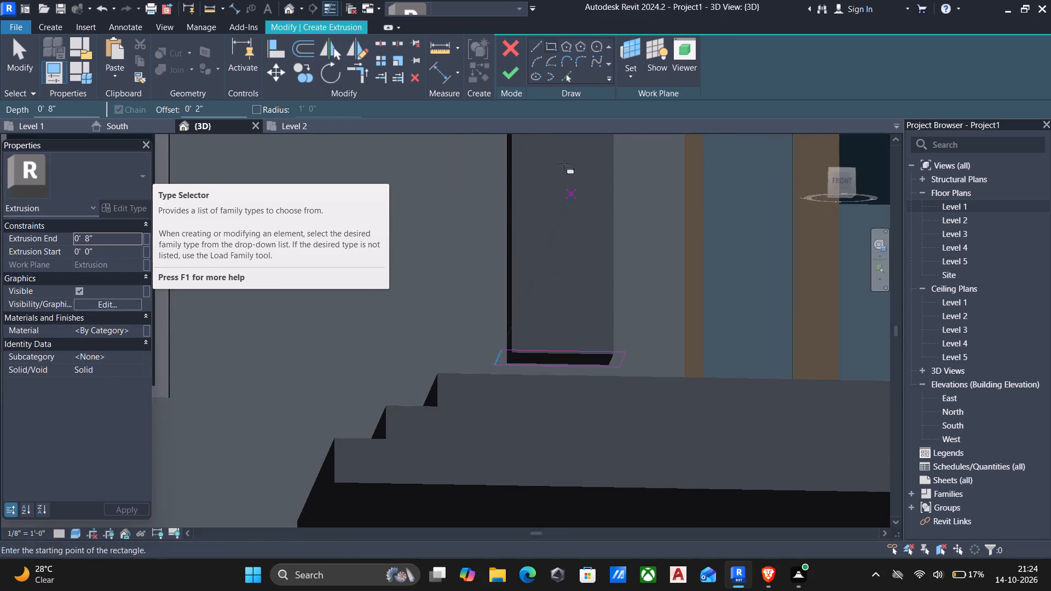
pyautogui.click(515, 76)
# Stretch the base block's bottom down toward the entrance steps to a depth of 1' 6".
pyautogui.scroll(-5, 514, 183)
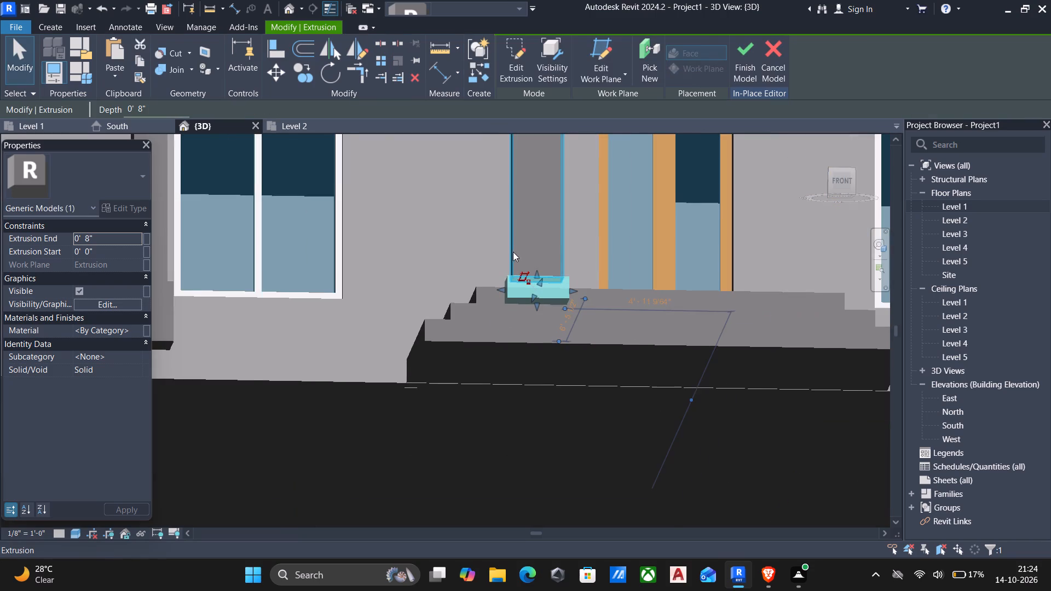
pyautogui.scroll(-2, 479, 391)
pyautogui.keyDown('shift'); pyautogui.moveTo(713, 258); pyautogui.dragTo(684, 350, button='middle'); pyautogui.keyUp('shift')
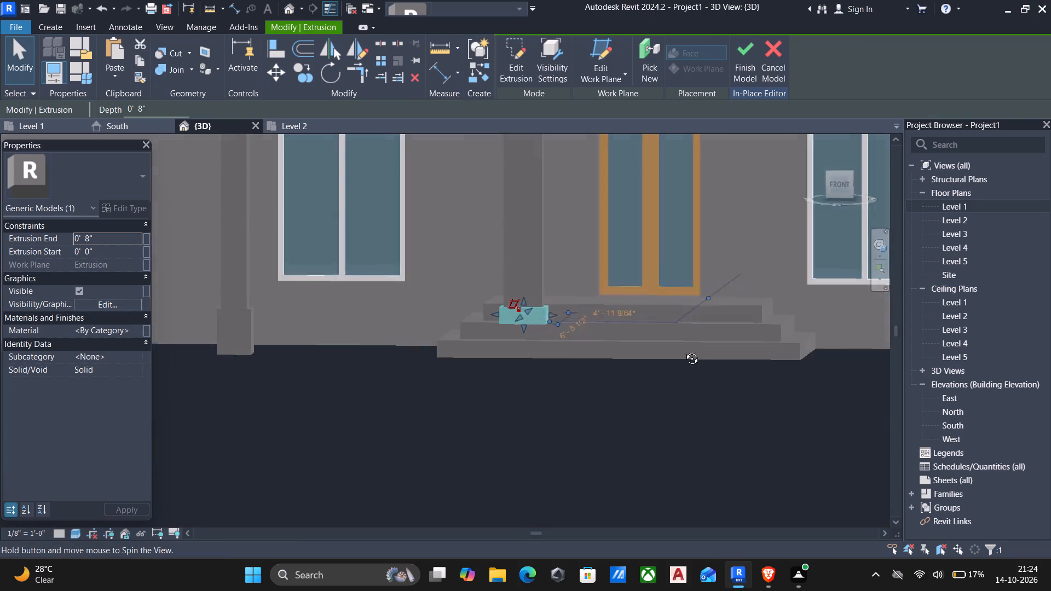
pyautogui.keyDown('shift'); pyautogui.moveTo(684, 350); pyautogui.dragTo(545, 447, button='middle'); pyautogui.keyUp('shift')
pyautogui.keyDown('shift'); pyautogui.middleClick(545, 447); pyautogui.keyUp('shift')
pyautogui.scroll(5, 524, 333)
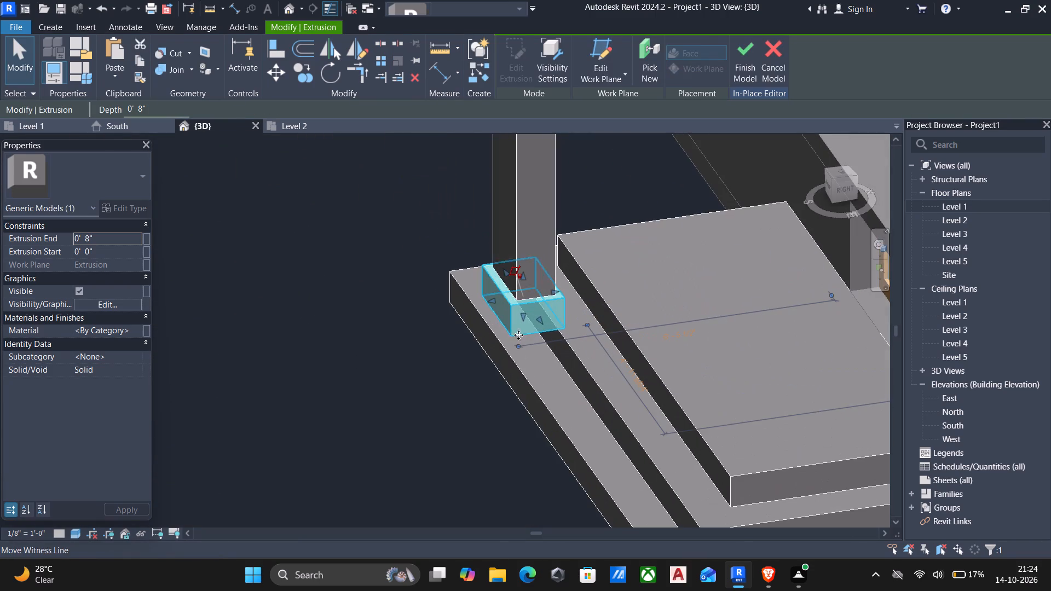
pyautogui.press('Escape')
pyautogui.click(518, 329)
pyautogui.moveTo(522, 323); pyautogui.dragTo(507, 347)
pyautogui.scroll(-3, 484, 378)
pyautogui.keyDown('shift'); pyautogui.moveTo(481, 382); pyautogui.dragTo(498, 379, button='middle'); pyautogui.keyUp('shift')
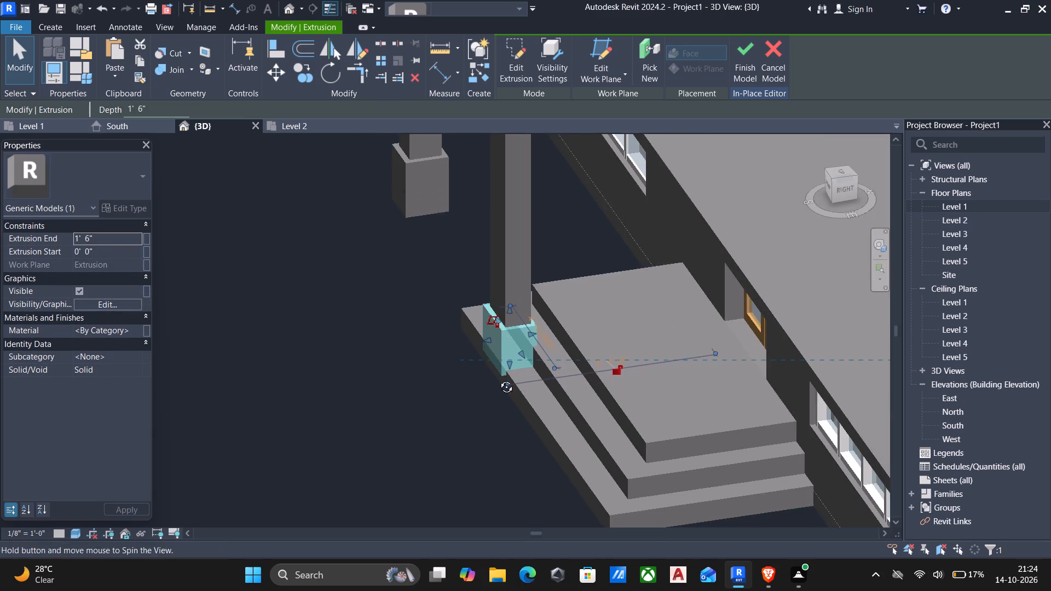
pyautogui.keyDown('shift'); pyautogui.moveTo(498, 379); pyautogui.dragTo(508, 375, button='middle'); pyautogui.keyUp('shift')
pyautogui.keyDown('shift'); pyautogui.moveTo(567, 370); pyautogui.dragTo(874, 302, button='middle'); pyautogui.keyUp('shift')
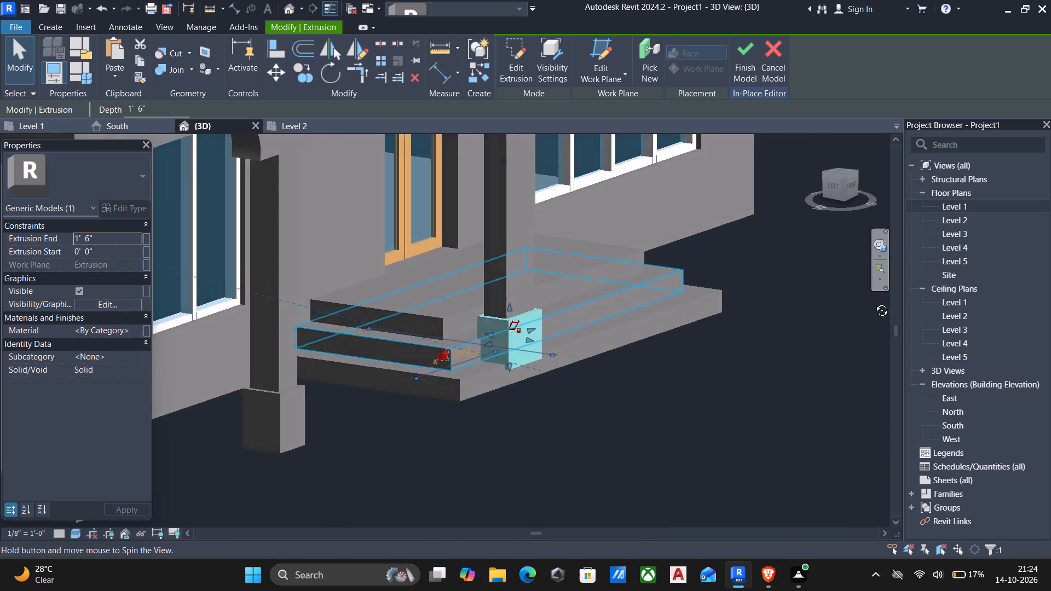
pyautogui.keyDown('shift'); pyautogui.moveTo(874, 302); pyautogui.dragTo(876, 301, button='middle'); pyautogui.keyUp('shift')
pyautogui.press('Escape')
# Examine how the column base sits on the entrance steps and how the column fits the porch front.
pyautogui.scroll(5, 563, 334)
pyautogui.keyDown('shift'); pyautogui.moveTo(565, 332); pyautogui.dragTo(578, 330, button='middle'); pyautogui.keyUp('shift')
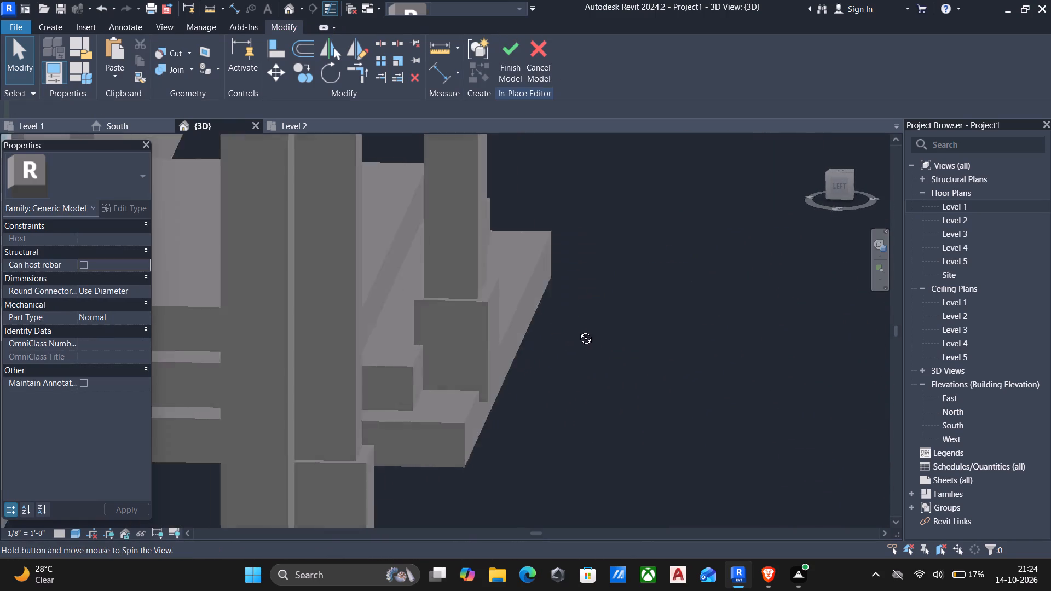
pyautogui.keyDown('shift'); pyautogui.moveTo(578, 330); pyautogui.dragTo(268, 375, button='middle'); pyautogui.keyUp('shift')
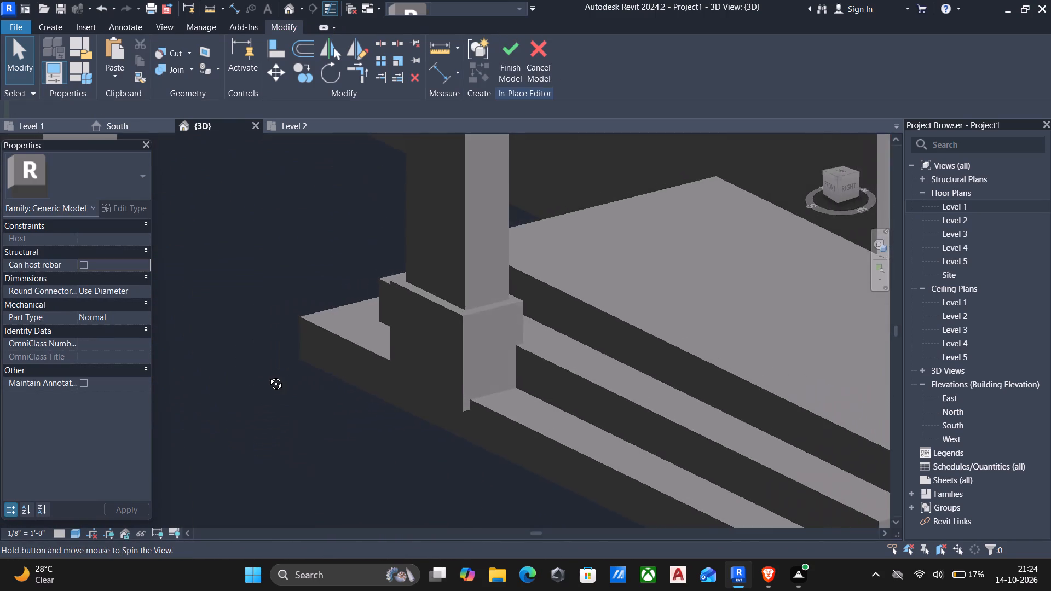
pyautogui.keyDown('shift'); pyautogui.moveTo(268, 375); pyautogui.dragTo(432, 363, button='middle'); pyautogui.keyUp('shift')
pyautogui.scroll(-13, 432, 363)
pyautogui.keyDown('shift'); pyautogui.moveTo(462, 339); pyautogui.dragTo(388, 338, button='middle'); pyautogui.keyUp('shift')
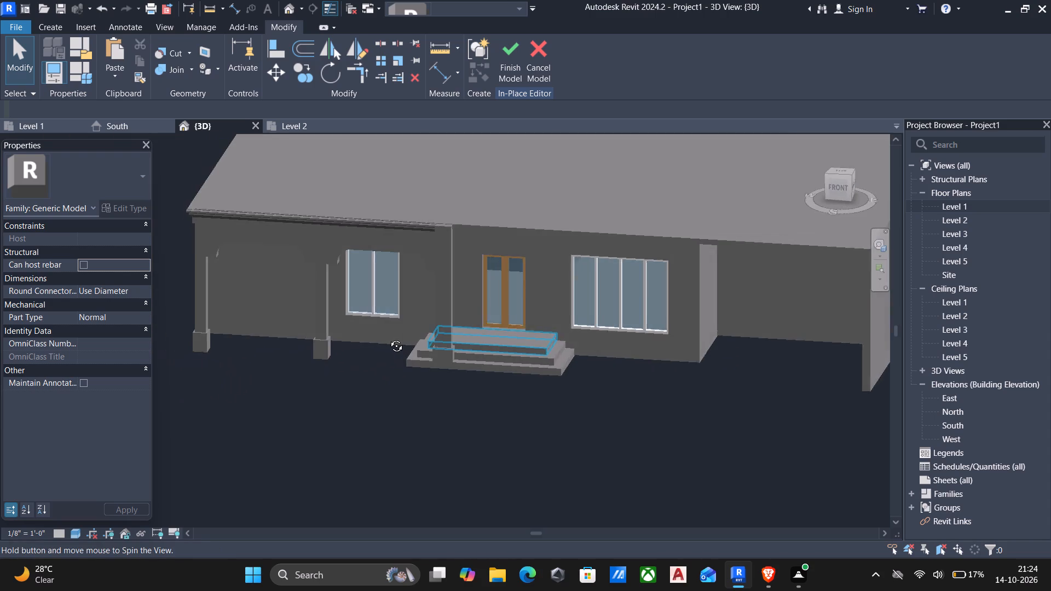
pyautogui.keyDown('shift'); pyautogui.moveTo(388, 338); pyautogui.dragTo(423, 279, button='middle'); pyautogui.keyUp('shift')
pyautogui.keyDown('shift'); pyautogui.middleClick(423, 279); pyautogui.keyUp('shift')
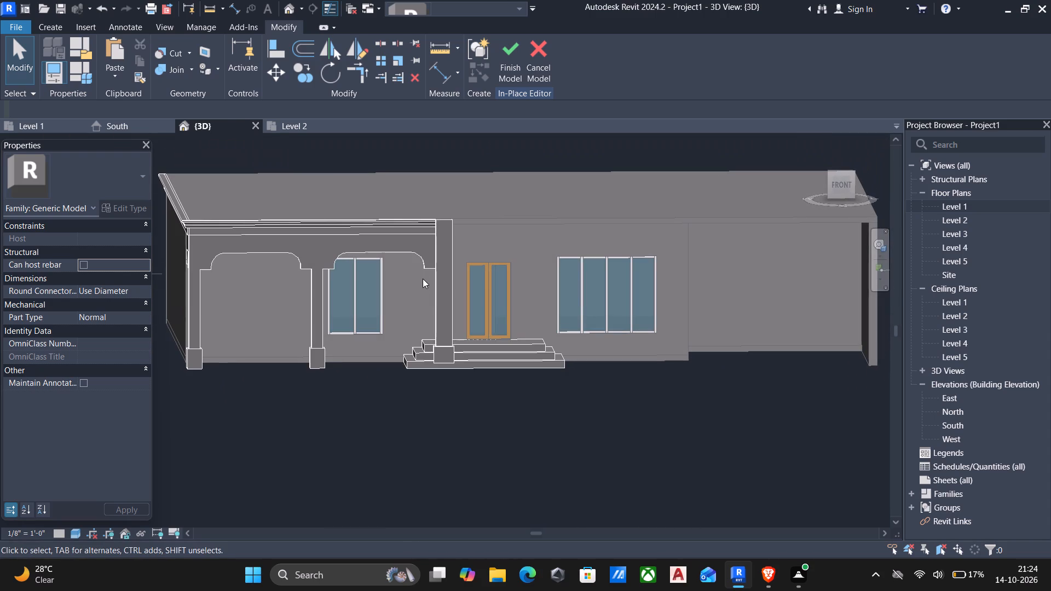
pyautogui.scroll(-5, 423, 278)
pyautogui.keyDown('shift'); pyautogui.moveTo(424, 277); pyautogui.dragTo(461, 300, button='middle'); pyautogui.keyUp('shift')
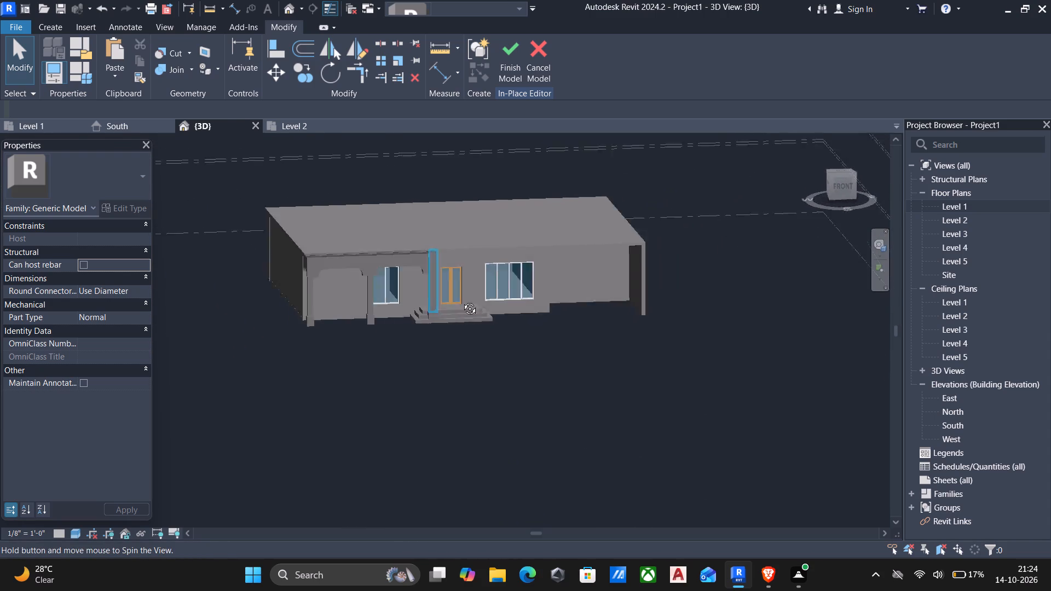
pyautogui.keyDown('shift'); pyautogui.moveTo(461, 300); pyautogui.dragTo(408, 330, button='middle'); pyautogui.keyUp('shift')
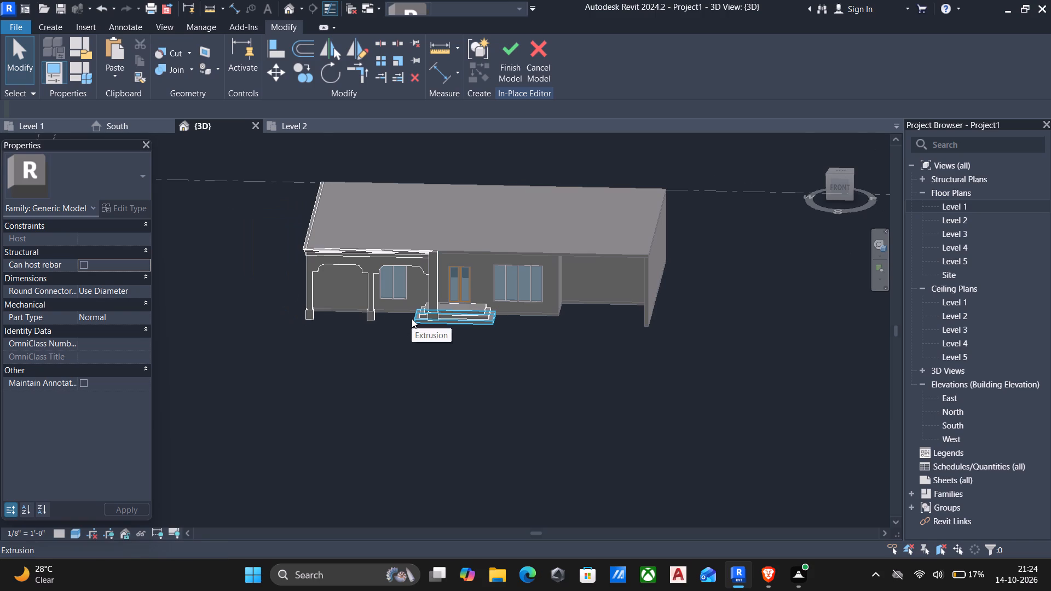
# Copy the column with its base, unconstrained, about 9' 3" along the front wall to the other side of the entrance door.
pyautogui.click(837, 186)
pyautogui.scroll(6, 434, 313)
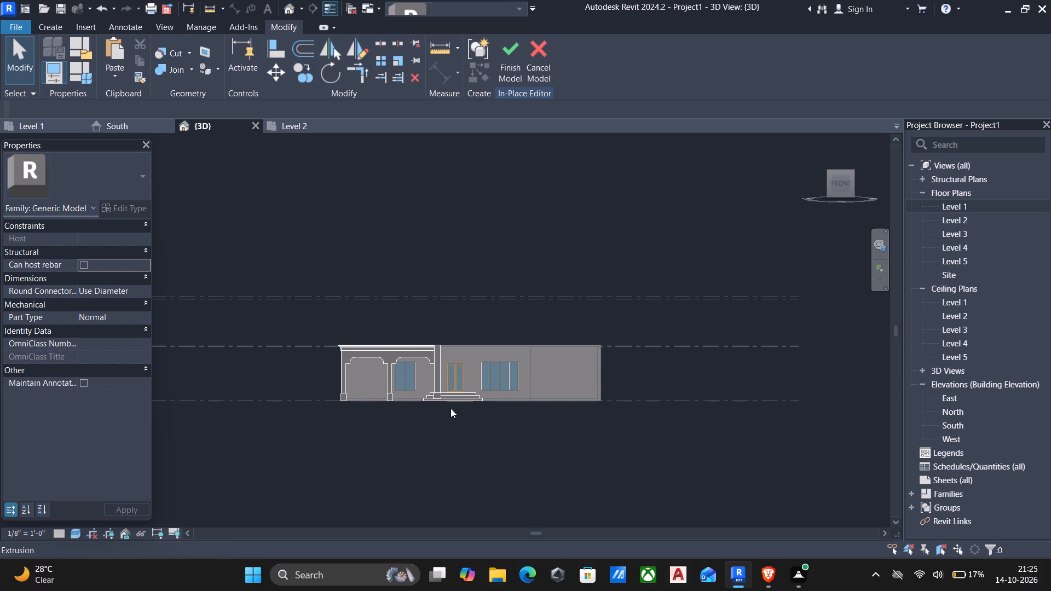
pyautogui.scroll(4, 442, 393)
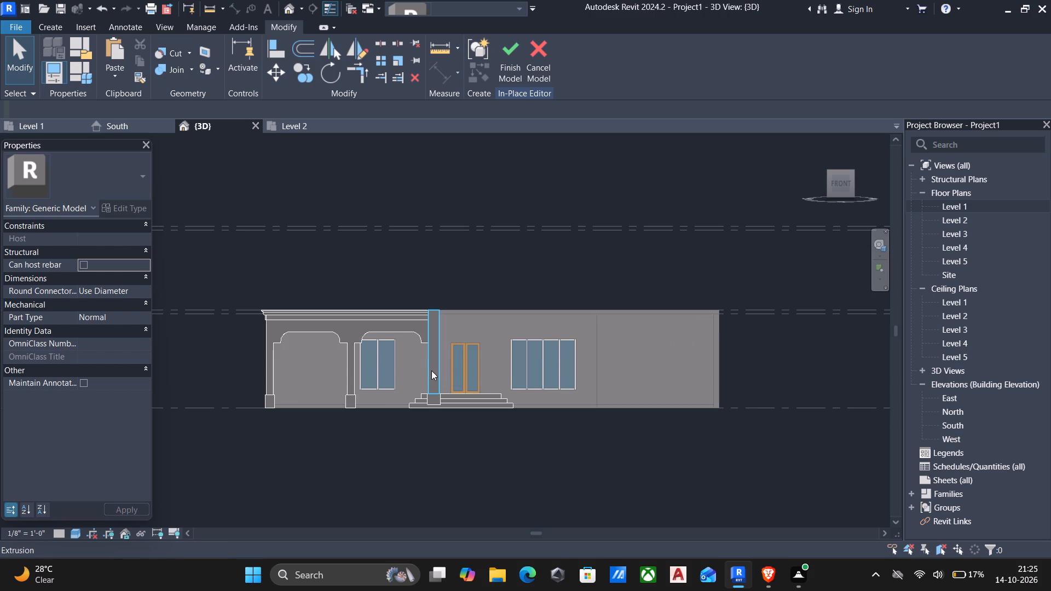
pyautogui.scroll(4, 431, 370)
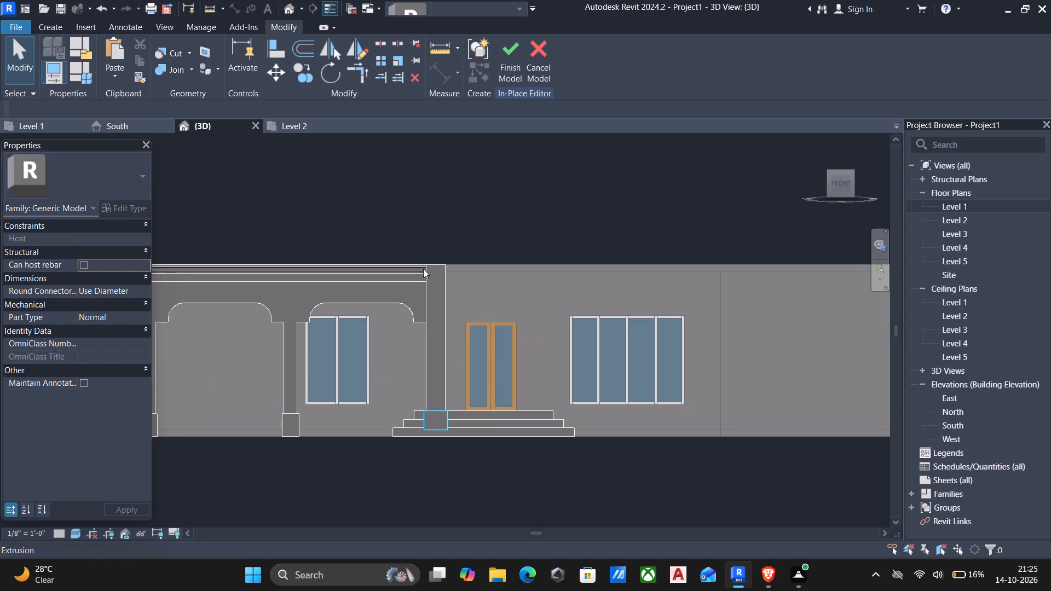
pyautogui.moveTo(400, 225); pyautogui.dragTo(481, 486)
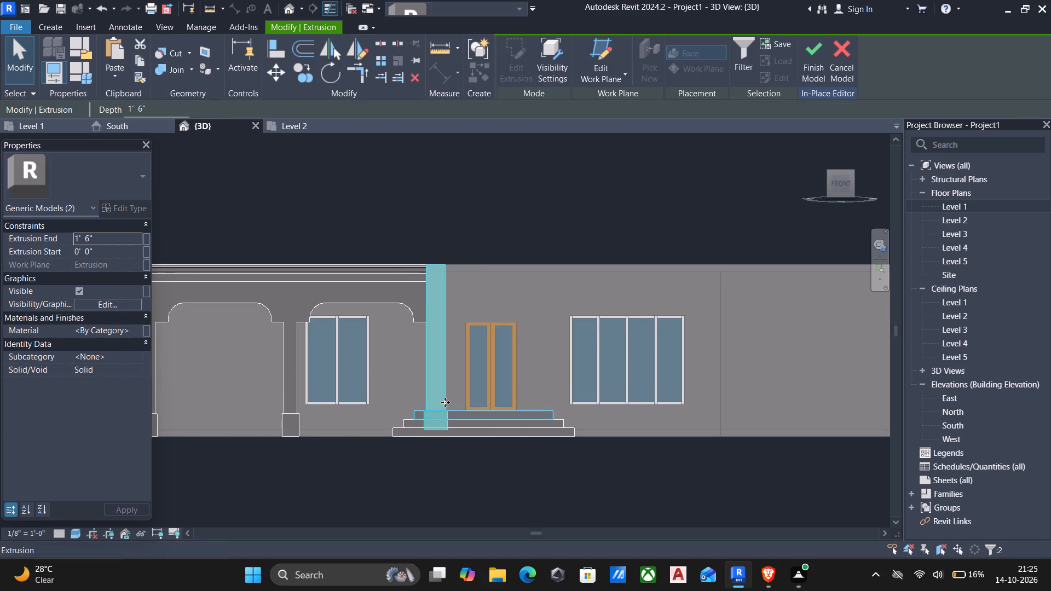
pyautogui.write('co')
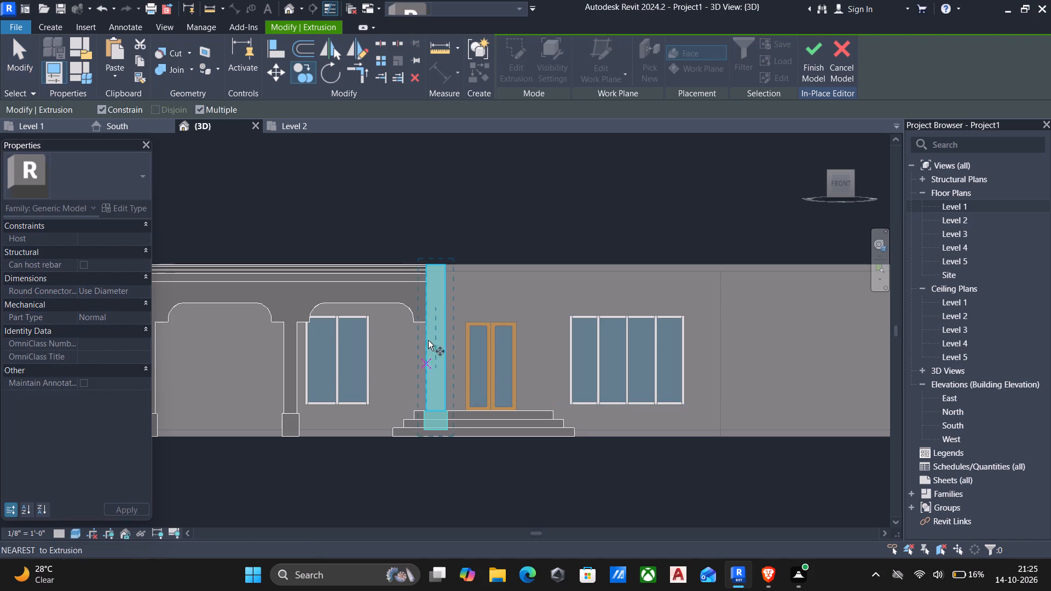
pyautogui.scroll(6, 430, 269)
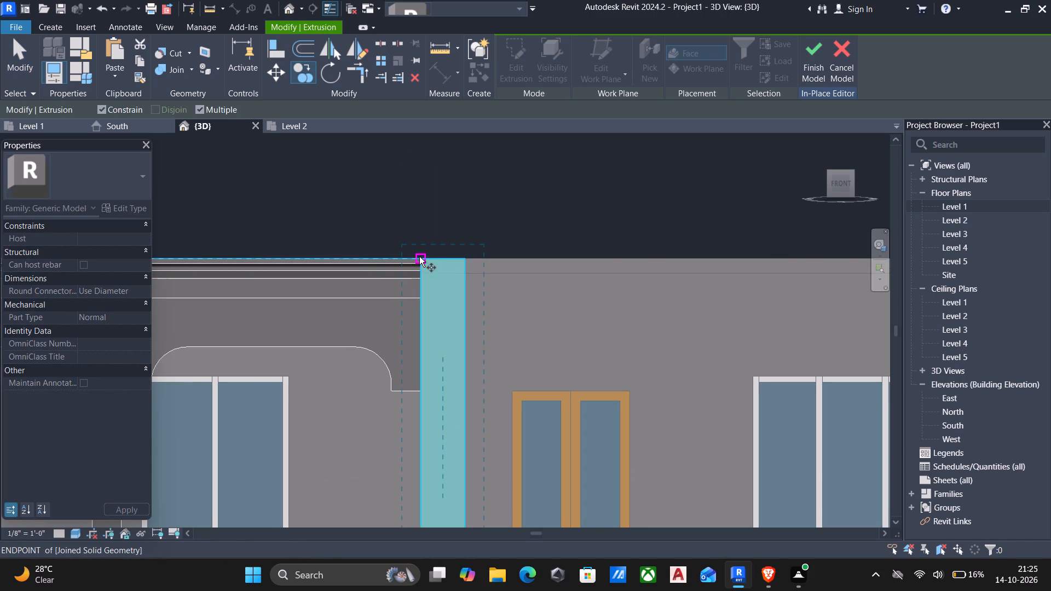
pyautogui.click(419, 257)
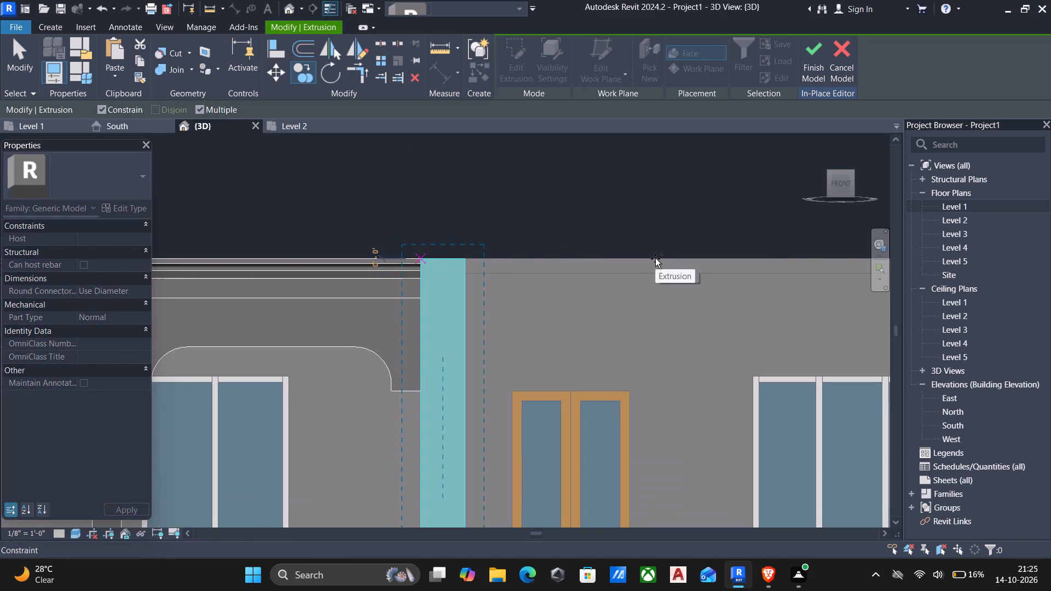
pyautogui.click(100, 107)
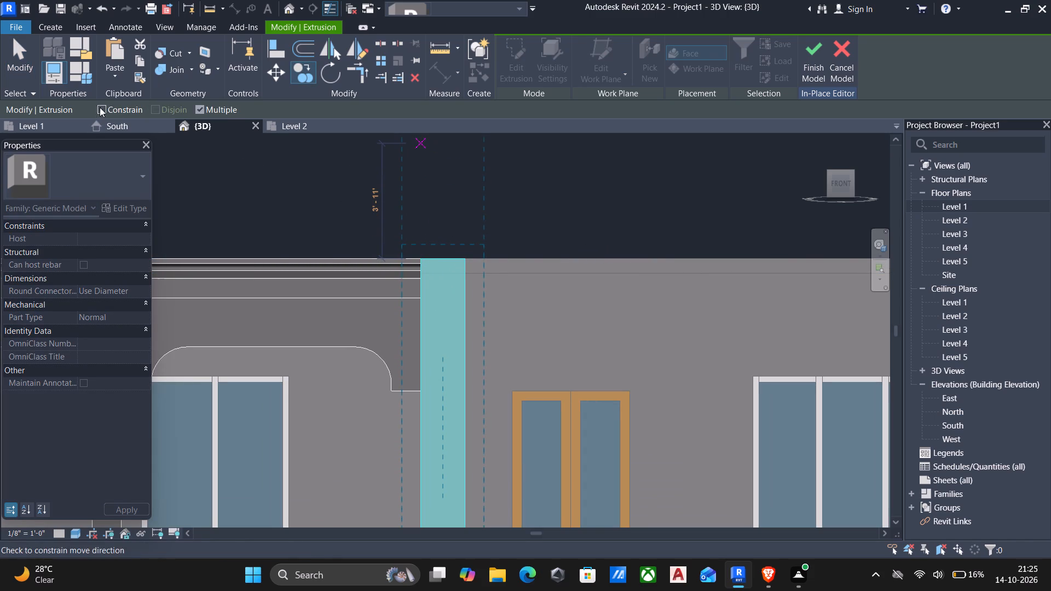
pyautogui.moveTo(689, 266); pyautogui.dragTo(674, 271, button='middle')
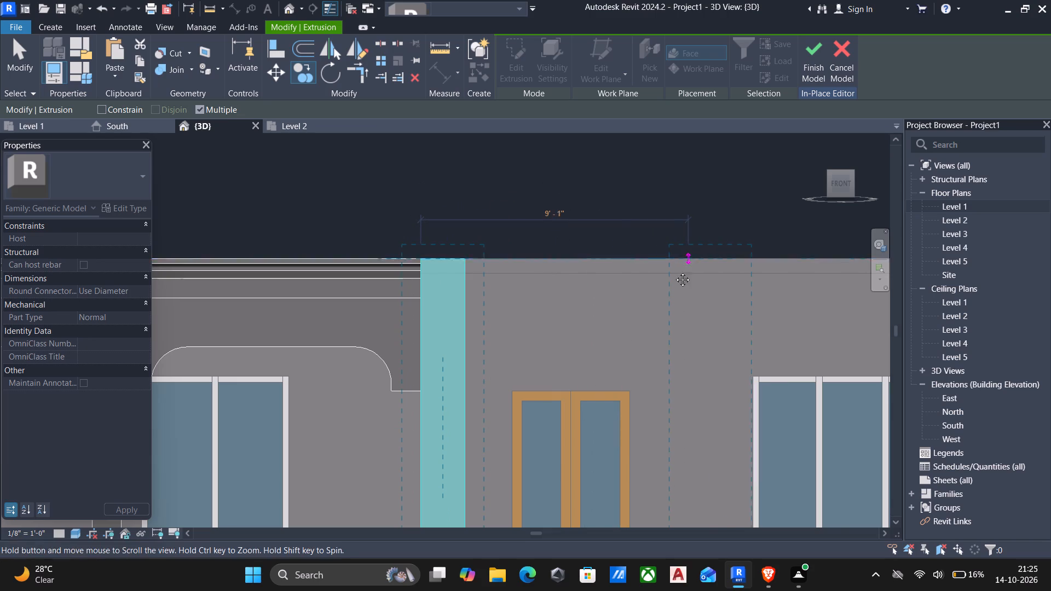
pyautogui.moveTo(674, 271); pyautogui.dragTo(514, 240, button='middle')
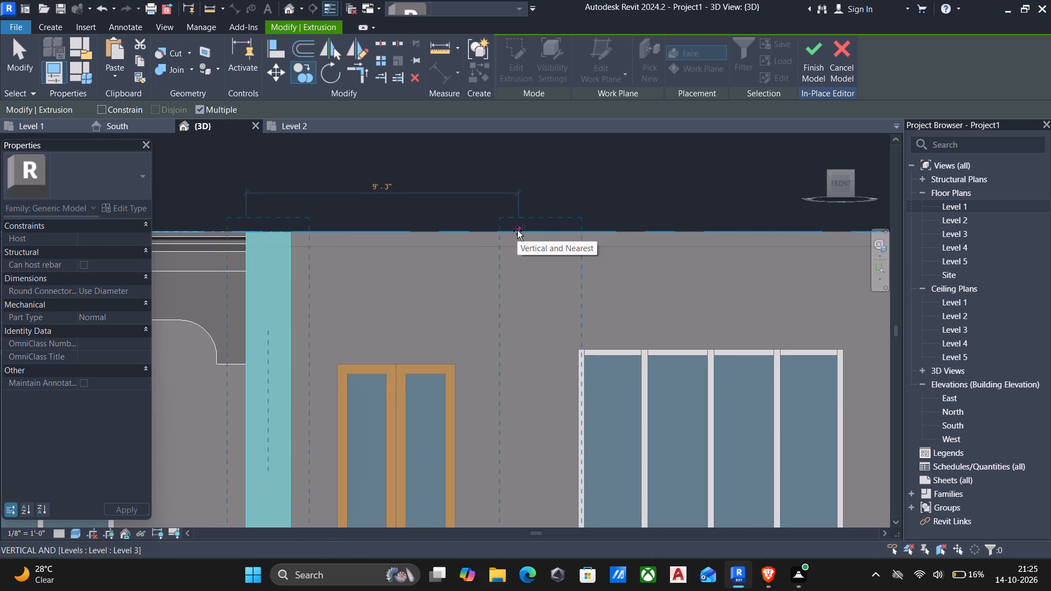
pyautogui.click(517, 230)
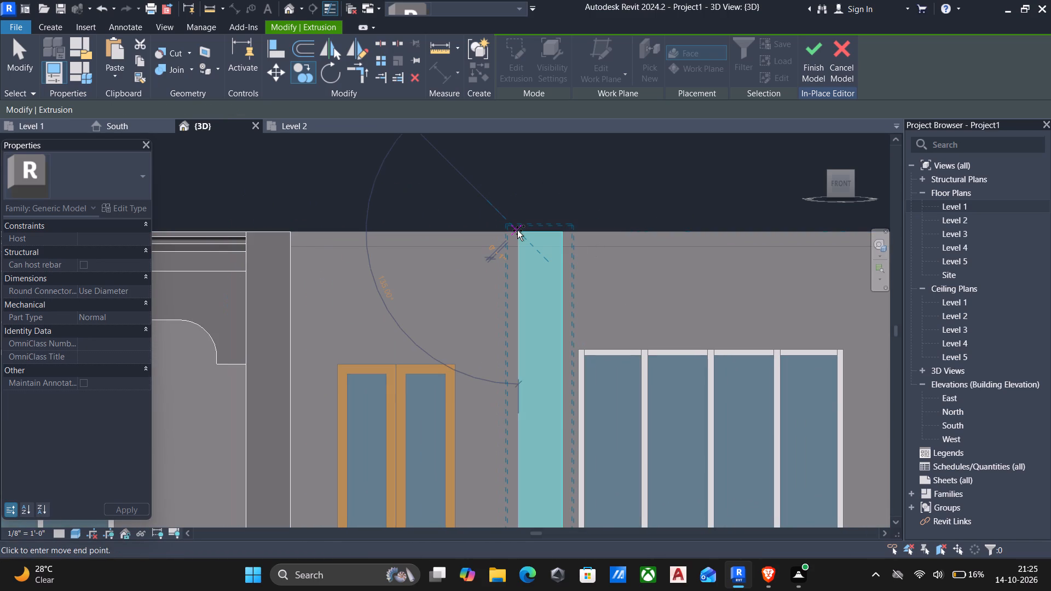
pyautogui.press('Escape')
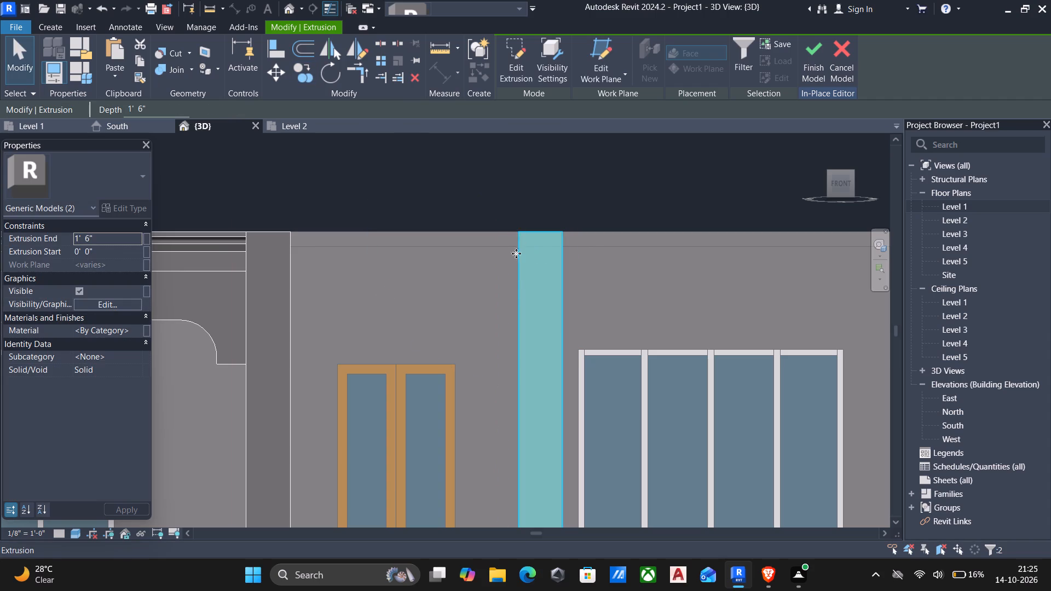
pyautogui.scroll(-4, 513, 297)
pyautogui.press('Escape')
# Examine the two entrance columns, their bases on the steps and their tops against the roof from several sides.
pyautogui.scroll(-3, 472, 421)
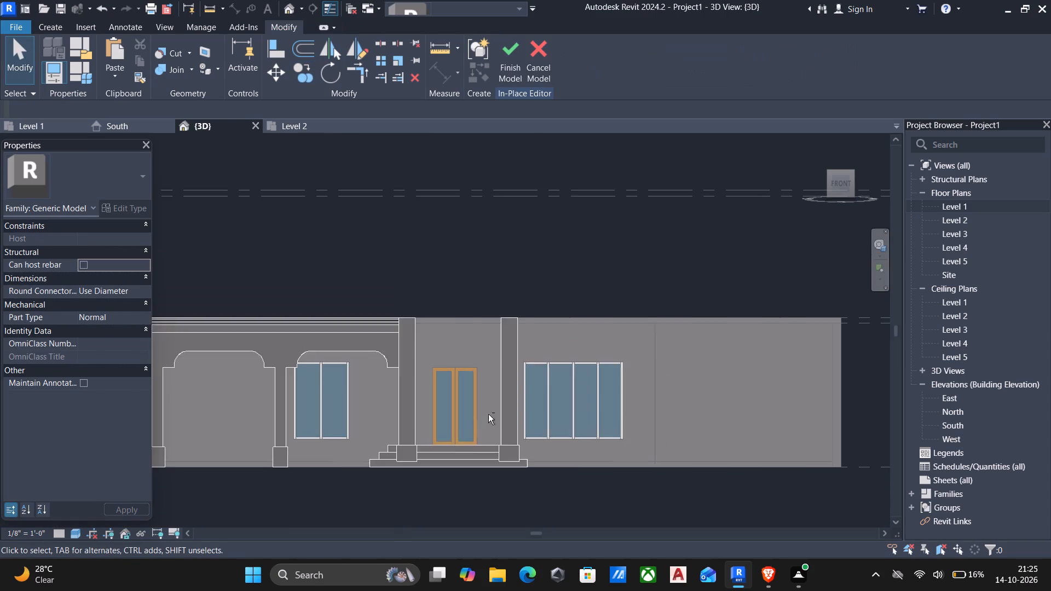
pyautogui.keyDown('shift'); pyautogui.moveTo(466, 445); pyautogui.dragTo(396, 501, button='middle'); pyautogui.keyUp('shift')
pyautogui.scroll(-2, 408, 488)
pyautogui.middleClick(464, 400)
pyautogui.moveTo(455, 409); pyautogui.dragTo(451, 415, button='middle')
pyautogui.keyDown('shift'); pyautogui.moveTo(435, 435); pyautogui.dragTo(428, 442, button='middle'); pyautogui.keyUp('shift')
pyautogui.keyDown('shift'); pyautogui.middleClick(426, 443); pyautogui.keyUp('shift')
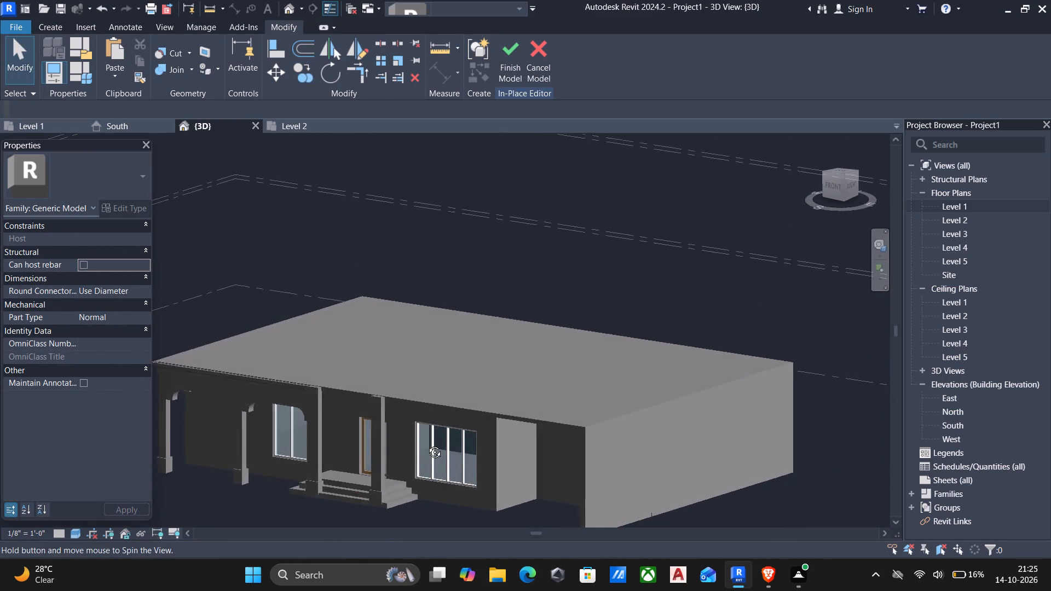
pyautogui.moveTo(431, 439); pyautogui.dragTo(605, 355, button='middle')
pyautogui.scroll(5, 564, 387)
pyautogui.keyDown('shift'); pyautogui.moveTo(536, 432); pyautogui.dragTo(564, 427, button='middle'); pyautogui.keyUp('shift')
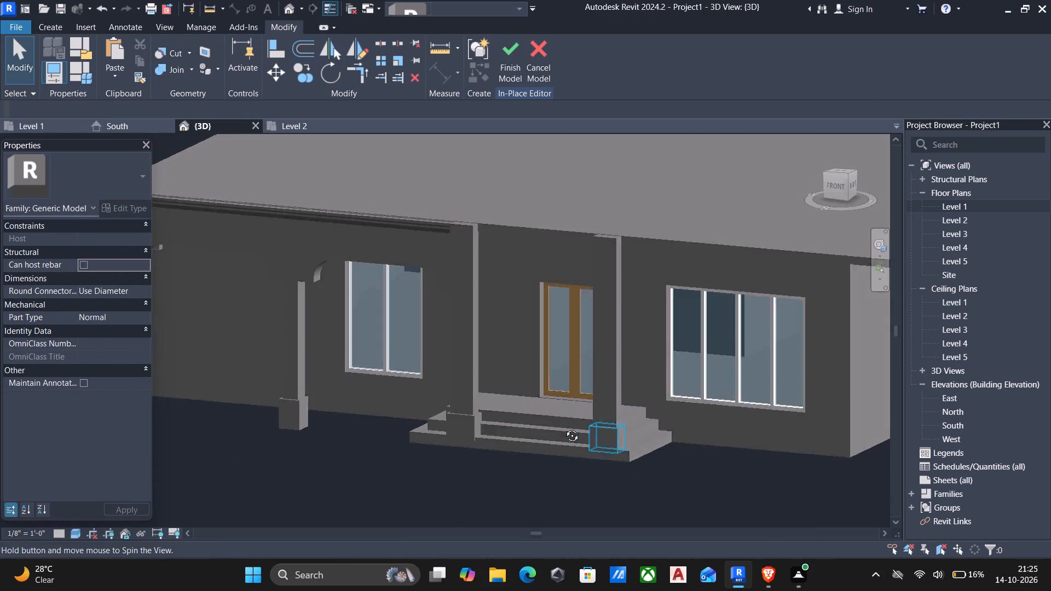
pyautogui.keyDown('shift'); pyautogui.moveTo(564, 427); pyautogui.dragTo(585, 423, button='middle'); pyautogui.keyUp('shift')
pyautogui.scroll(-3, 591, 392)
pyautogui.keyDown('shift'); pyautogui.moveTo(593, 383); pyautogui.dragTo(452, 419, button='middle'); pyautogui.keyUp('shift')
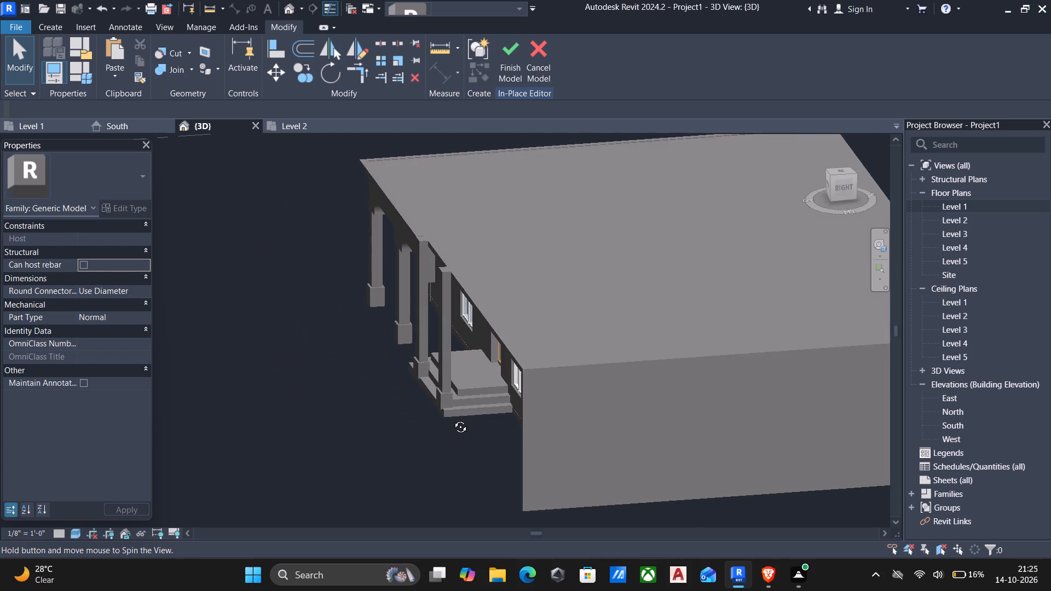
pyautogui.keyDown('shift'); pyautogui.moveTo(452, 419); pyautogui.dragTo(486, 423, button='middle'); pyautogui.keyUp('shift')
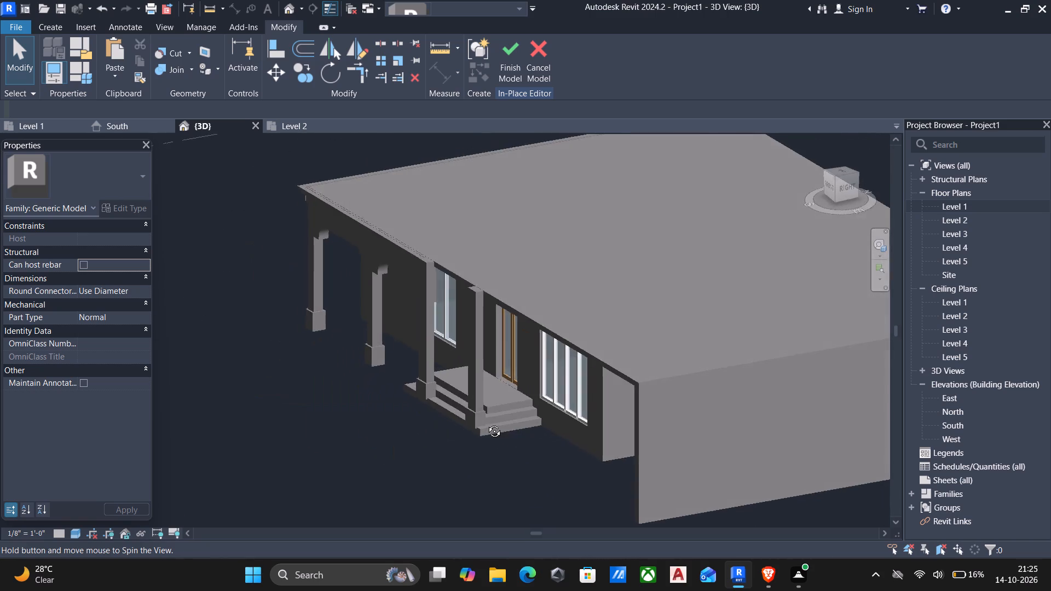
# Examine the porch front from both sides, checking how the two entrance column bases meet the bottom step.
pyautogui.keyDown('shift'); pyautogui.moveTo(486, 423); pyautogui.dragTo(717, 410, button='middle'); pyautogui.keyUp('shift')
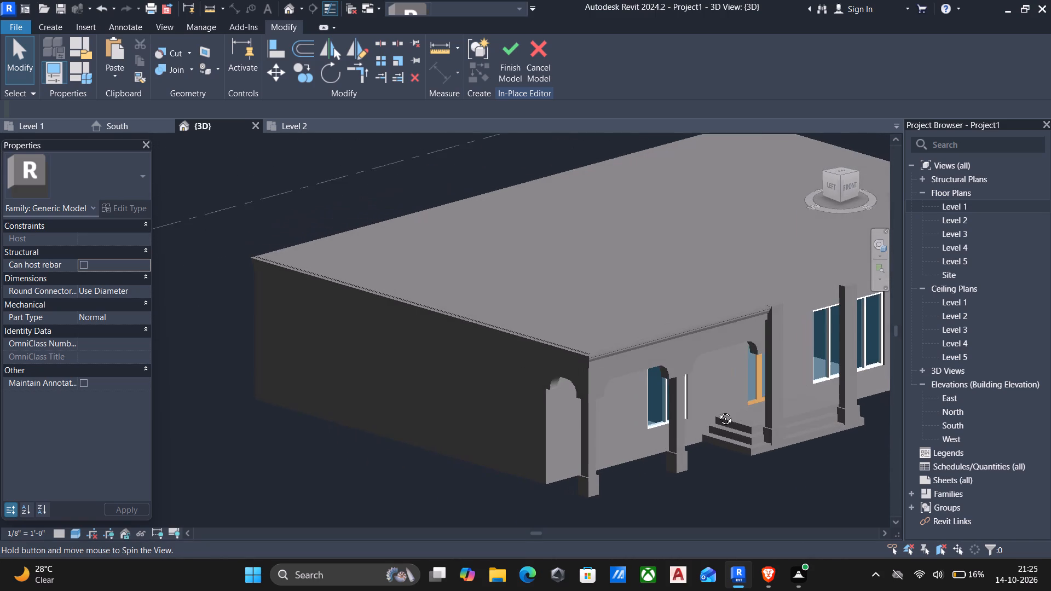
pyautogui.keyDown('shift'); pyautogui.moveTo(717, 410); pyautogui.dragTo(455, 409, button='middle'); pyautogui.keyUp('shift')
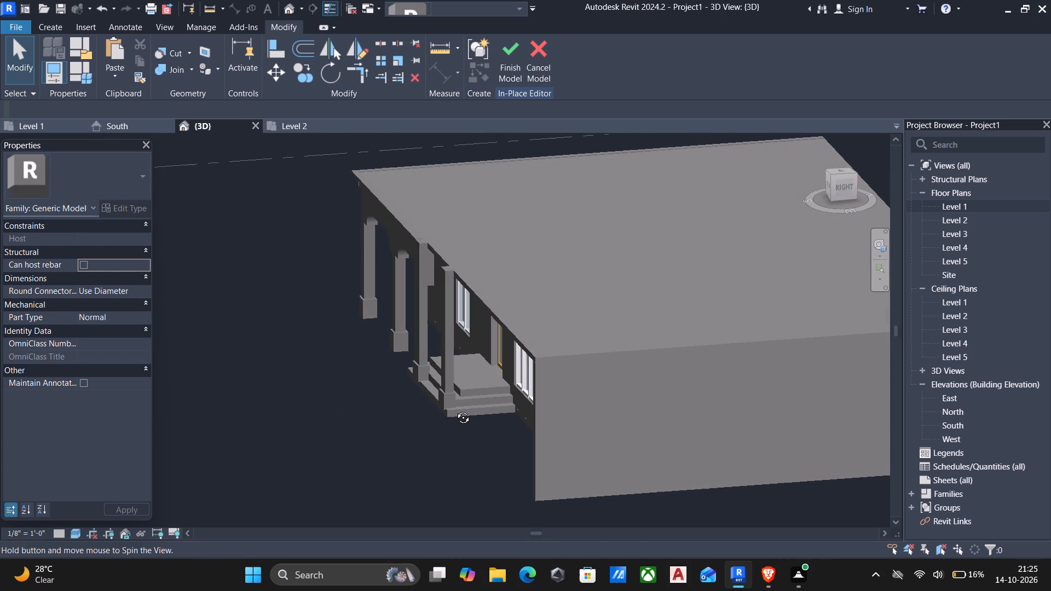
pyautogui.keyDown('shift'); pyautogui.moveTo(455, 409); pyautogui.dragTo(475, 419, button='middle'); pyautogui.keyUp('shift')
pyautogui.keyDown('shift'); pyautogui.moveTo(454, 419); pyautogui.dragTo(475, 419); pyautogui.keyUp('shift')
pyautogui.keyDown('shift'); pyautogui.moveTo(501, 419); pyautogui.dragTo(579, 417, button='middle'); pyautogui.keyUp('shift')
pyautogui.scroll(9, 545, 477)
pyautogui.scroll(-7, 569, 445)
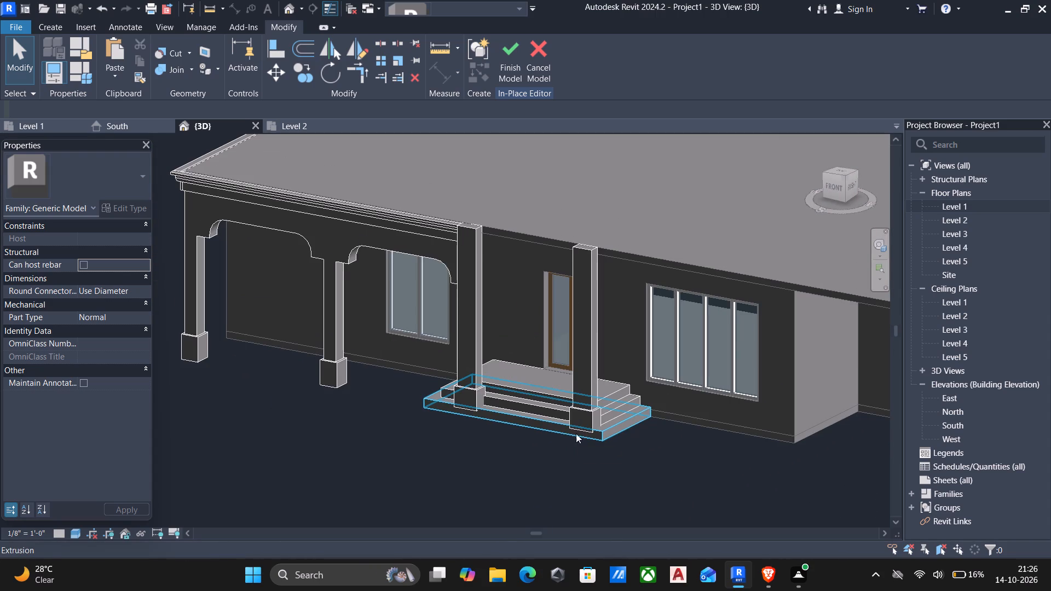
# Align the bottom entrance step's front face with the front face of the column base.
pyautogui.scroll(4, 557, 420)
pyautogui.click(533, 421)
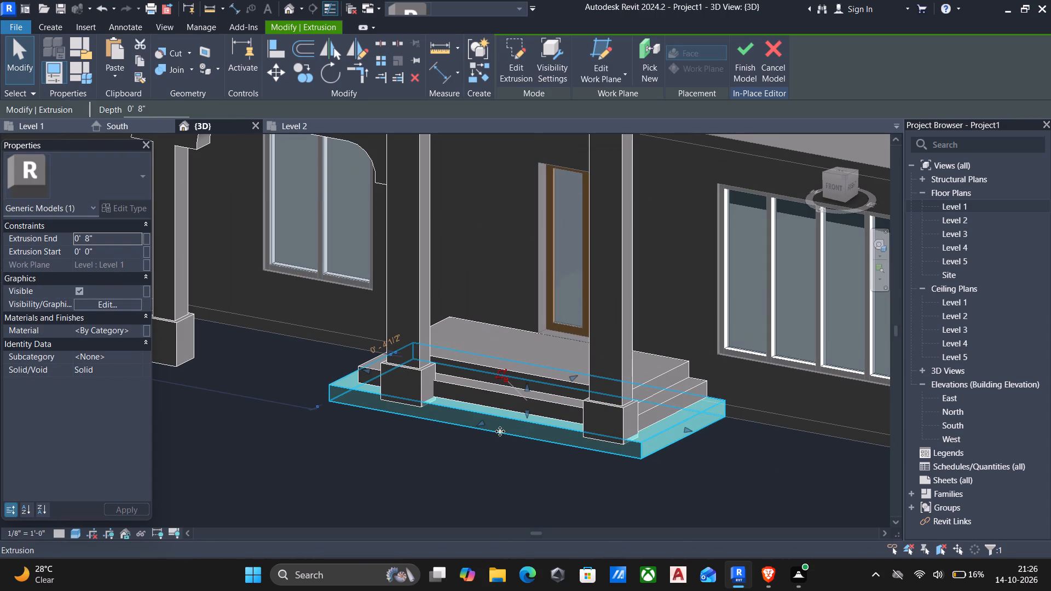
pyautogui.keyDown('shift'); pyautogui.moveTo(480, 443); pyautogui.dragTo(479, 449, button='middle'); pyautogui.keyUp('shift')
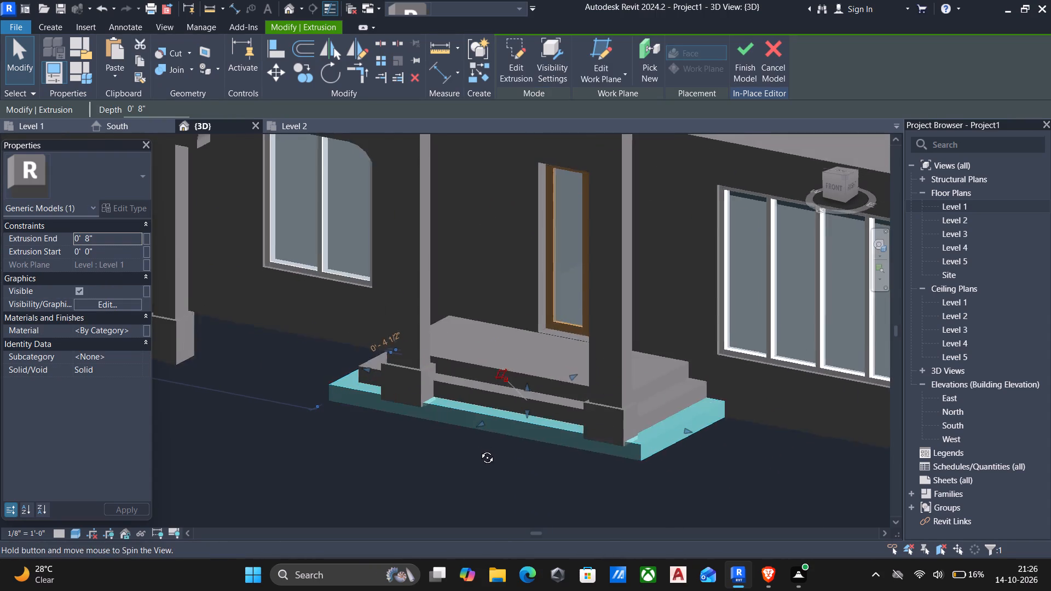
pyautogui.keyDown('shift'); pyautogui.moveTo(479, 449); pyautogui.dragTo(388, 467, button='middle'); pyautogui.keyUp('shift')
pyautogui.scroll(4, 389, 431)
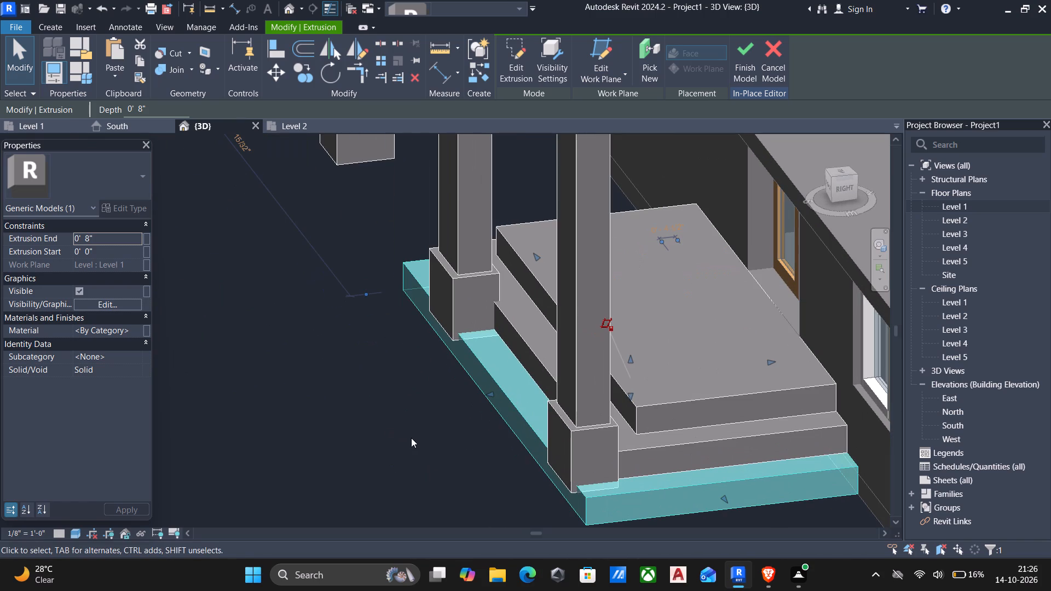
pyautogui.write('al')
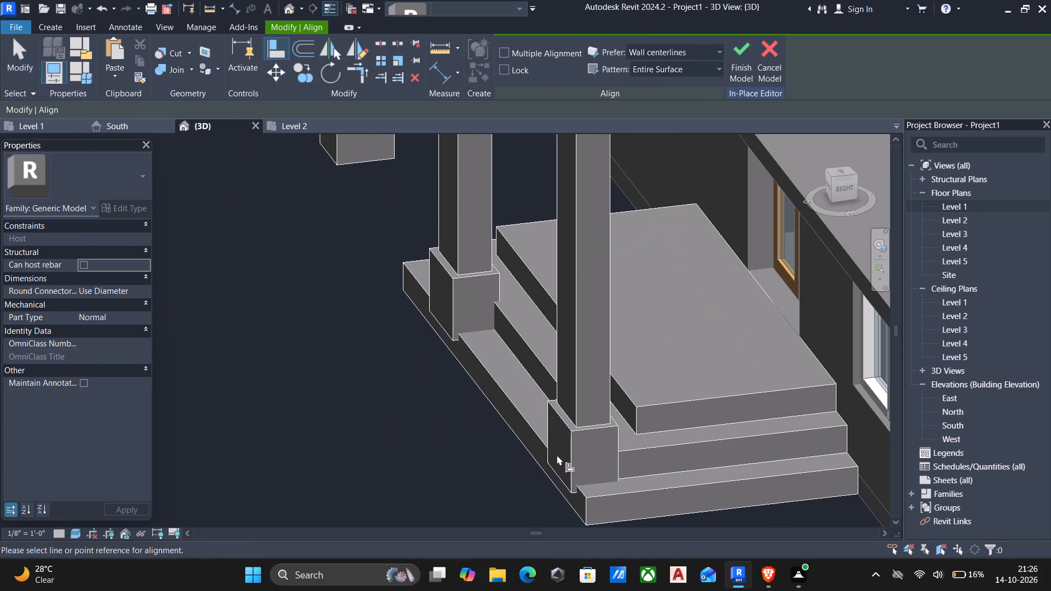
pyautogui.click(566, 457)
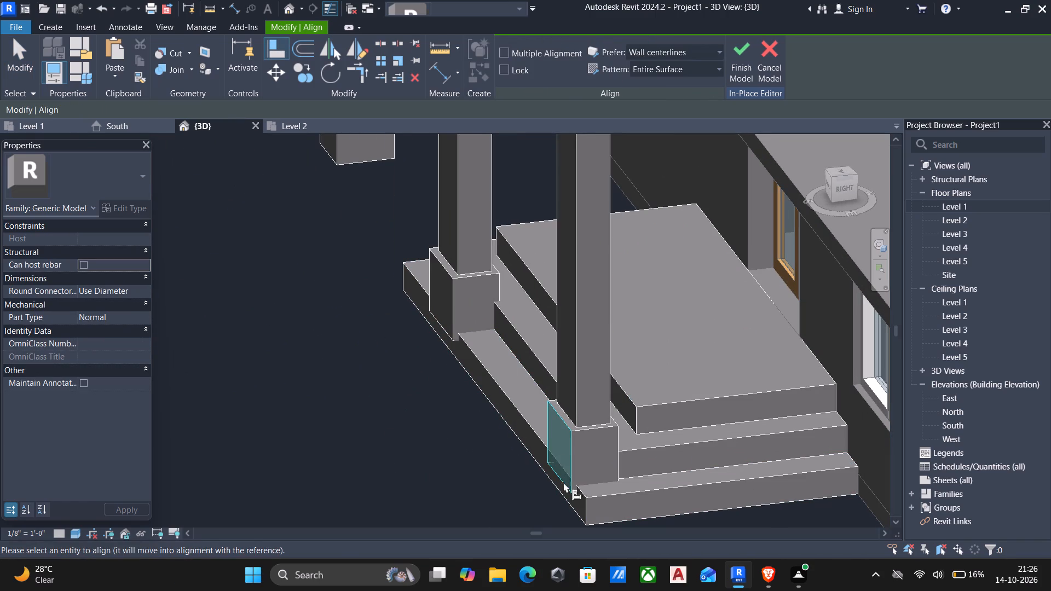
pyautogui.click(583, 512)
pyautogui.scroll(-4, 492, 471)
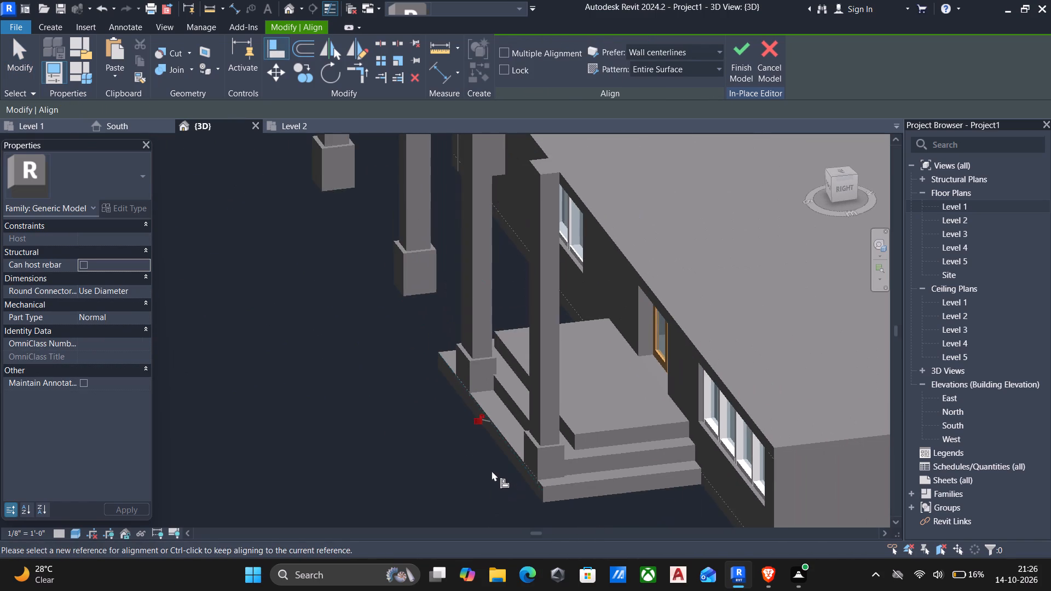
pyautogui.press('Escape')
# Examine the aligned step edge and both column bases up close, and the whole porch front from several angles.
pyautogui.scroll(-4, 492, 465)
pyautogui.keyDown('shift'); pyautogui.moveTo(449, 419); pyautogui.dragTo(553, 454, button='middle'); pyautogui.keyUp('shift')
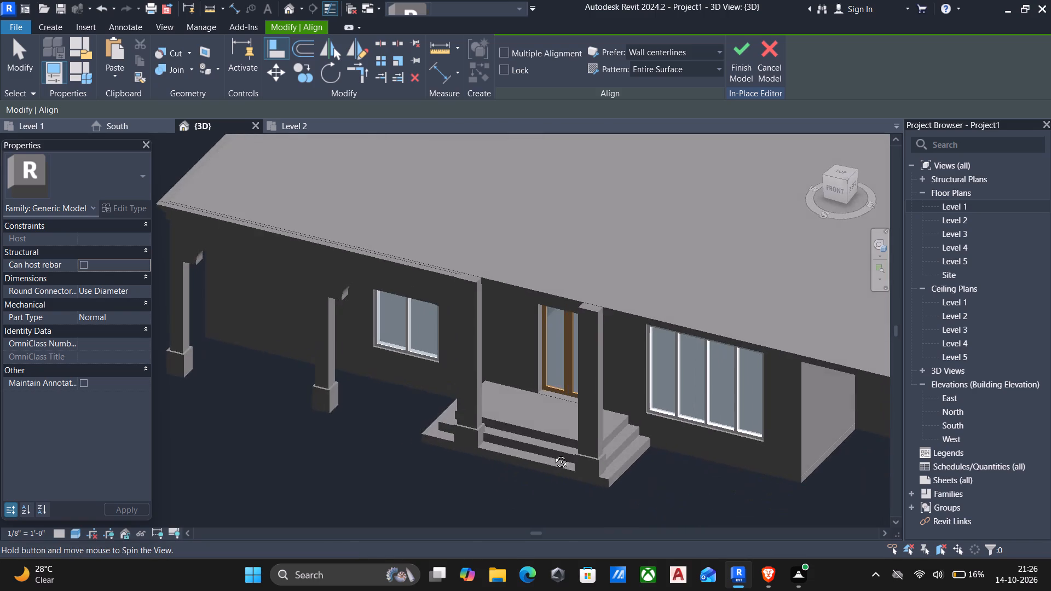
pyautogui.keyDown('shift'); pyautogui.moveTo(553, 454); pyautogui.dragTo(458, 431, button='middle'); pyautogui.keyUp('shift')
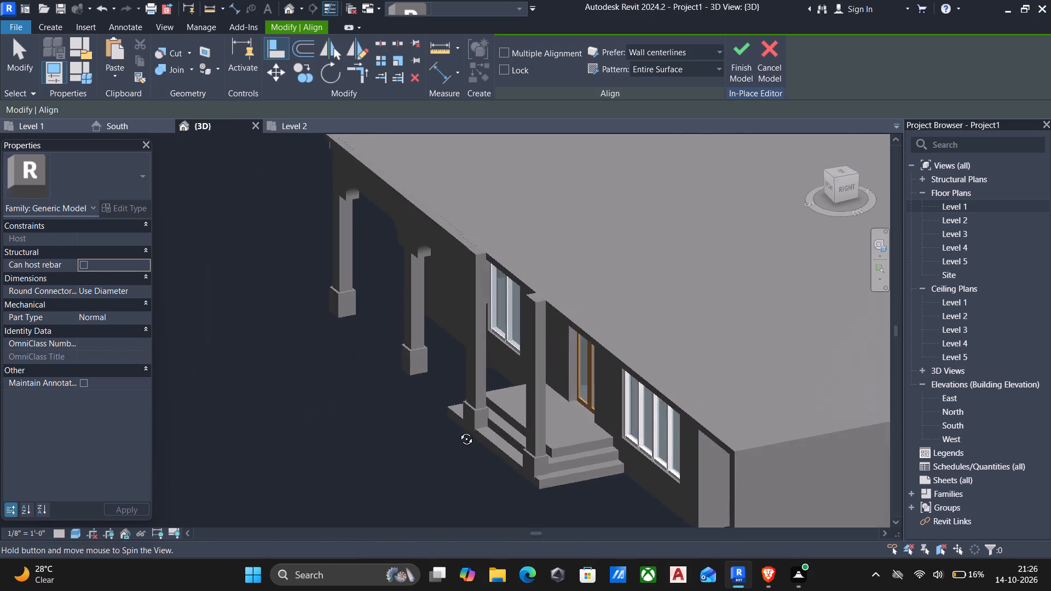
pyautogui.keyDown('shift'); pyautogui.moveTo(458, 431); pyautogui.dragTo(444, 451, button='middle'); pyautogui.keyUp('shift')
pyautogui.scroll(5, 498, 418)
pyautogui.press('Escape')
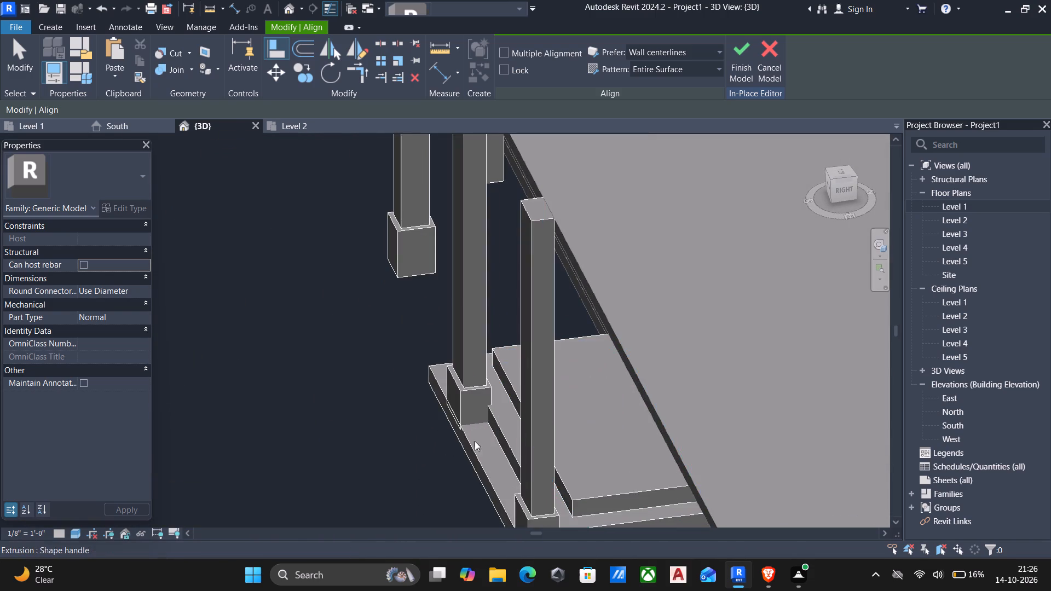
pyautogui.scroll(5, 469, 447)
pyautogui.scroll(-5, 469, 447)
pyautogui.moveTo(466, 445); pyautogui.dragTo(457, 426, button='middle')
pyautogui.scroll(5, 457, 426)
pyautogui.scroll(5, 486, 384)
pyautogui.scroll(-6, 426, 263)
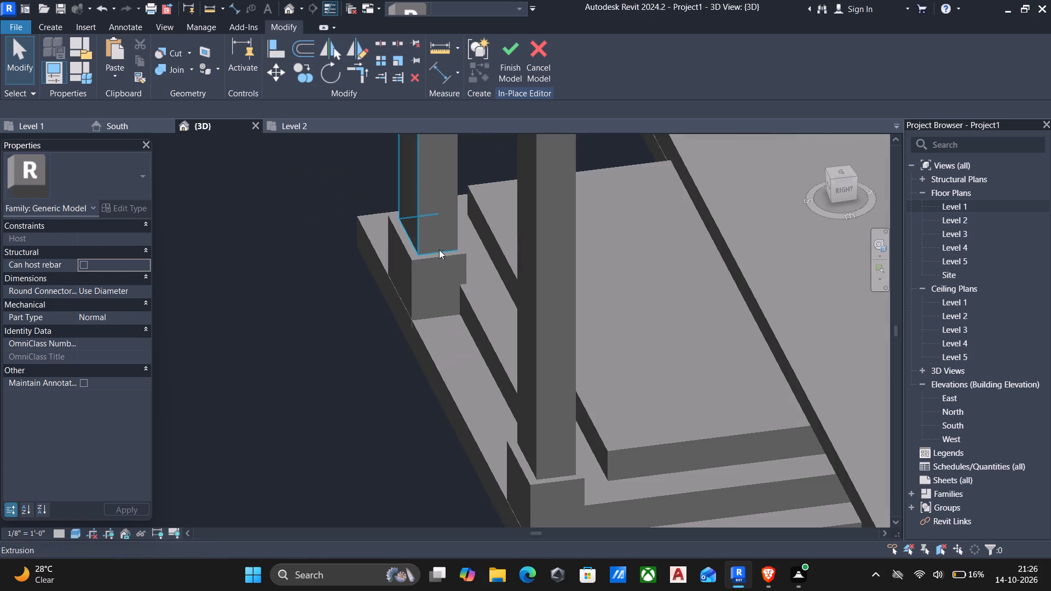
pyautogui.scroll(-2, 493, 415)
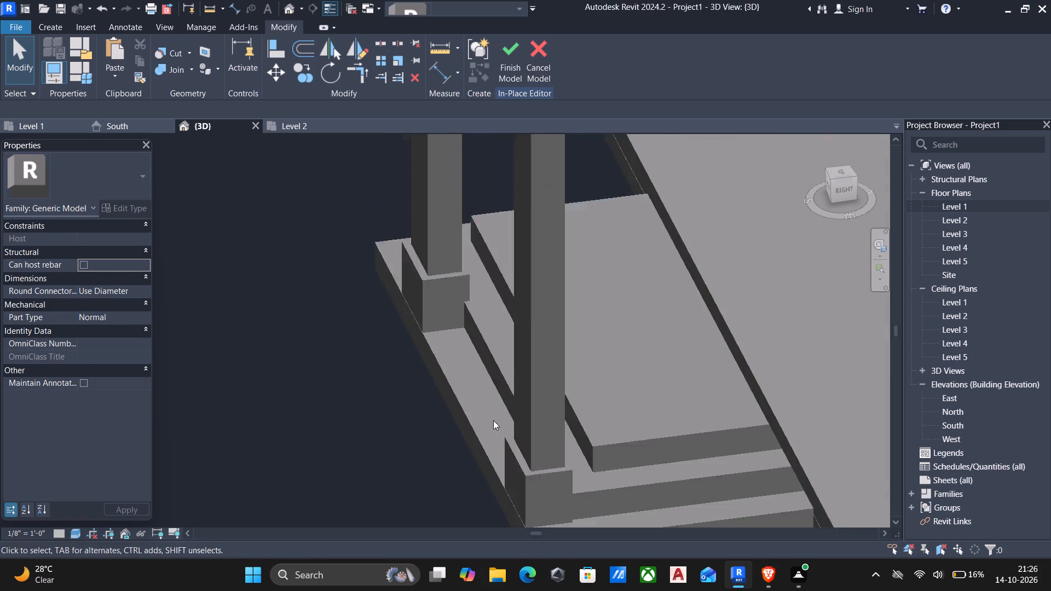
pyautogui.scroll(-6, 493, 420)
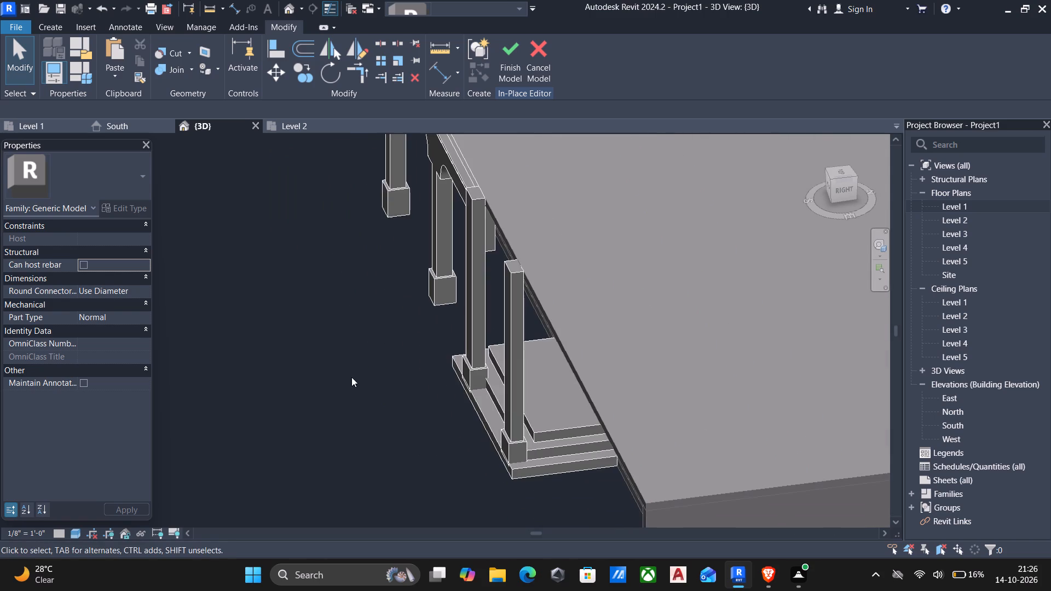
pyautogui.scroll(-1, 360, 362)
pyautogui.keyDown('shift'); pyautogui.middleClick(360, 362); pyautogui.keyUp('shift')
pyautogui.keyDown('shift'); pyautogui.moveTo(389, 373); pyautogui.dragTo(459, 356, button='middle'); pyautogui.keyUp('shift')
pyautogui.scroll(-2, 460, 350)
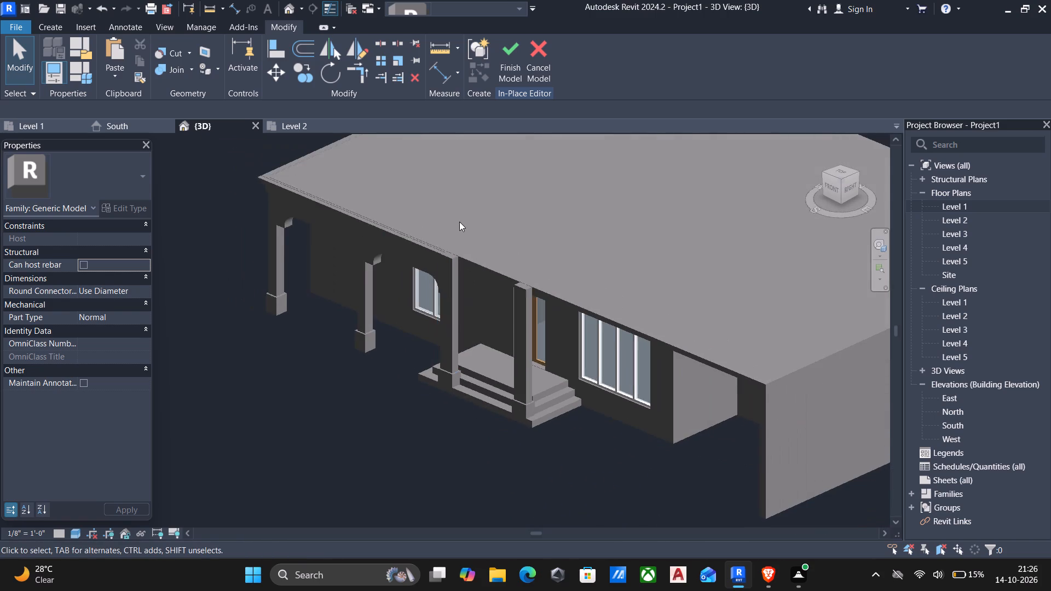
# Finish the in-place generic model and view the whole house from the front.
pyautogui.click(510, 46)
pyautogui.scroll(-6, 459, 233)
pyautogui.moveTo(457, 310); pyautogui.dragTo(559, 280, button='middle')
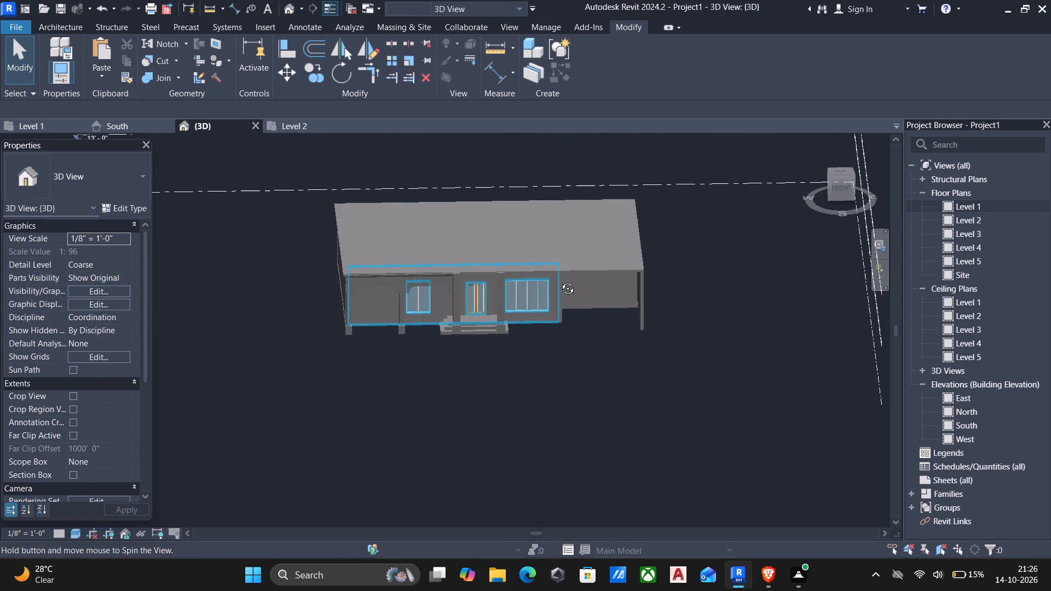
pyautogui.moveTo(559, 280); pyautogui.dragTo(559, 280, button='middle')
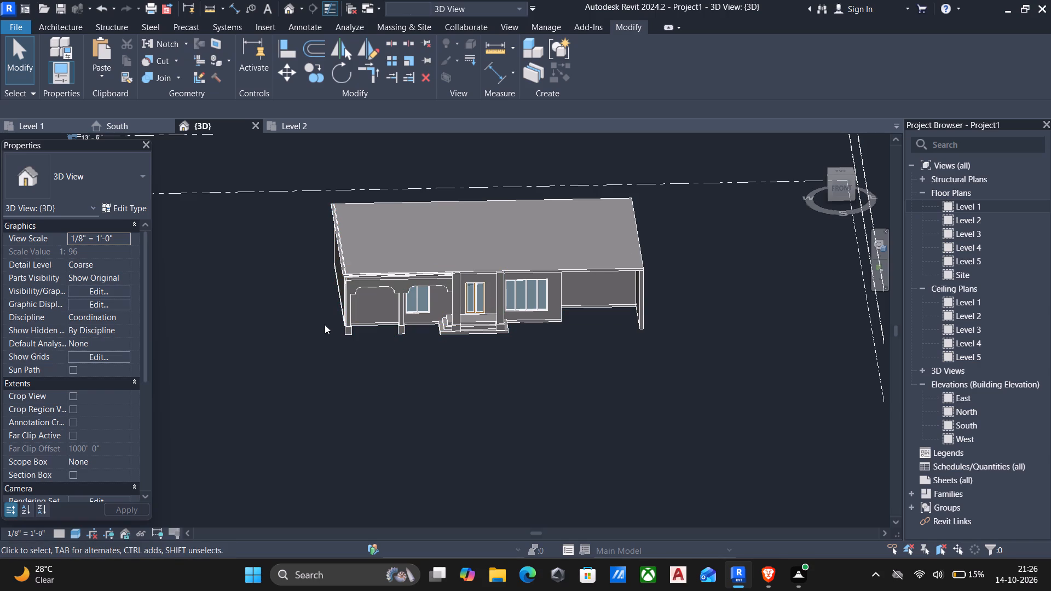
# Reopen the porch's in-place generic model for editing.
pyautogui.scroll(4, 374, 281)
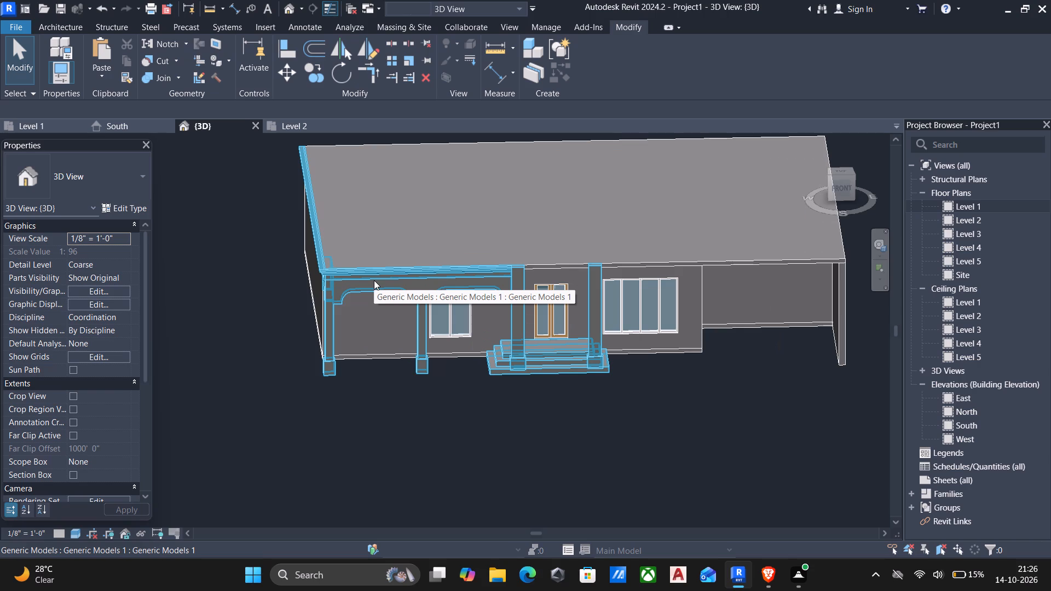
pyautogui.scroll(5, 362, 287)
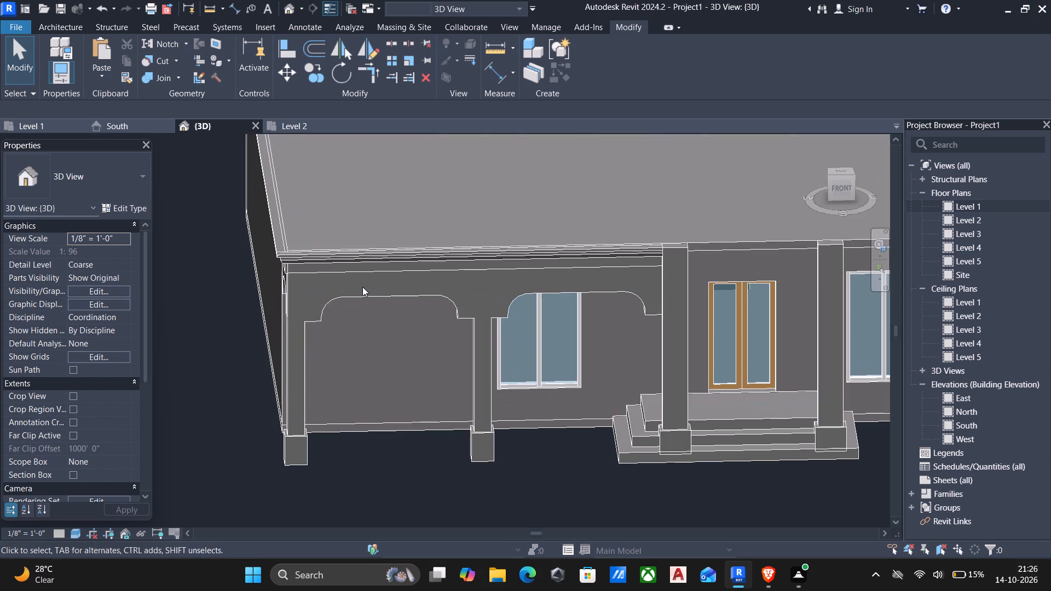
pyautogui.scroll(5, 362, 287)
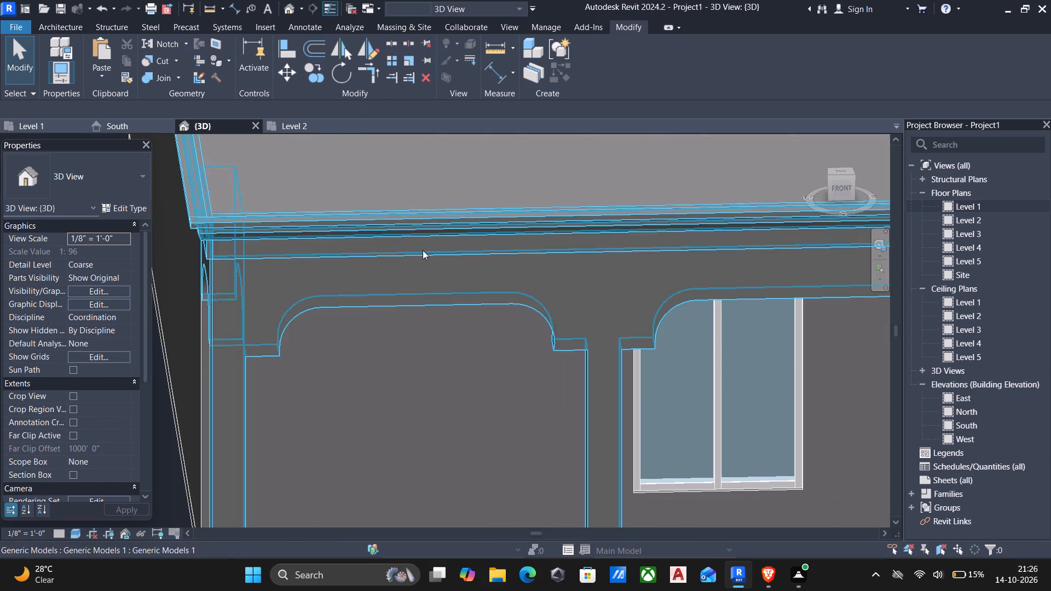
pyautogui.click(421, 304)
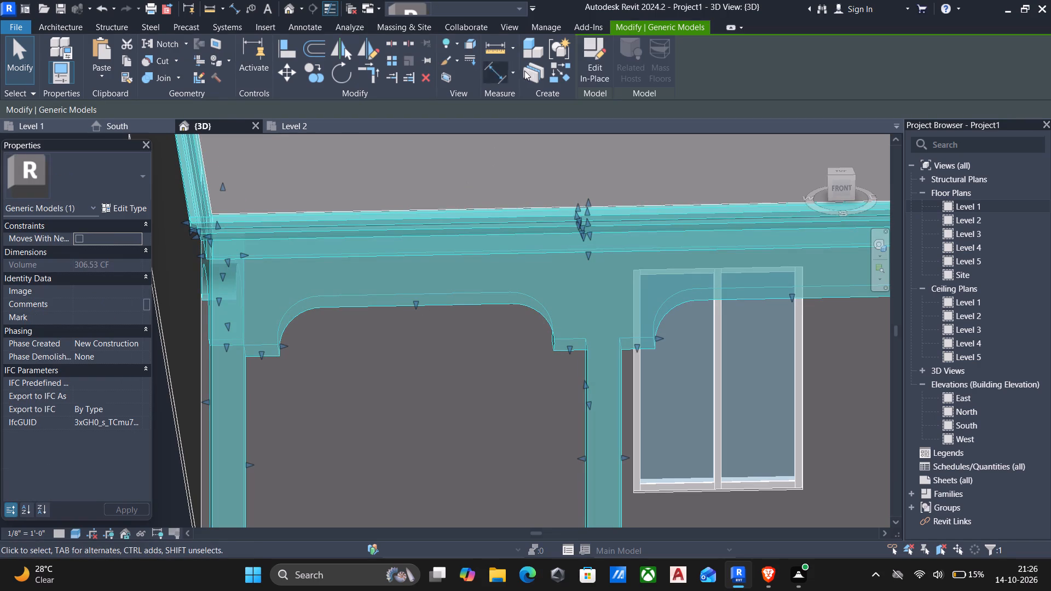
pyautogui.click(588, 69)
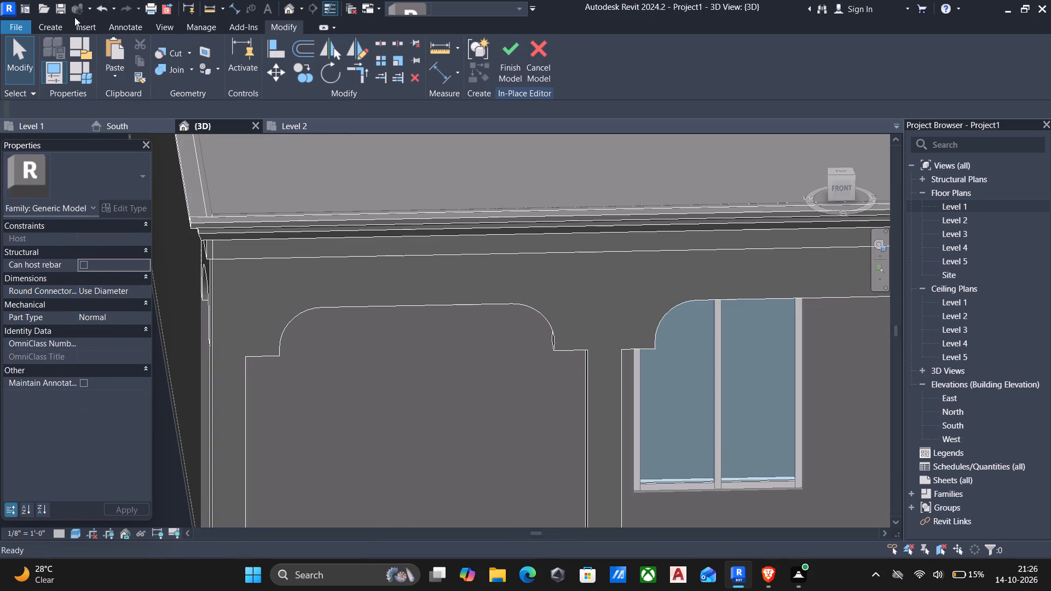
# Start a new extrusion using the front face of the arched porch wall as its work plane.
pyautogui.click(54, 24)
pyautogui.click(110, 53)
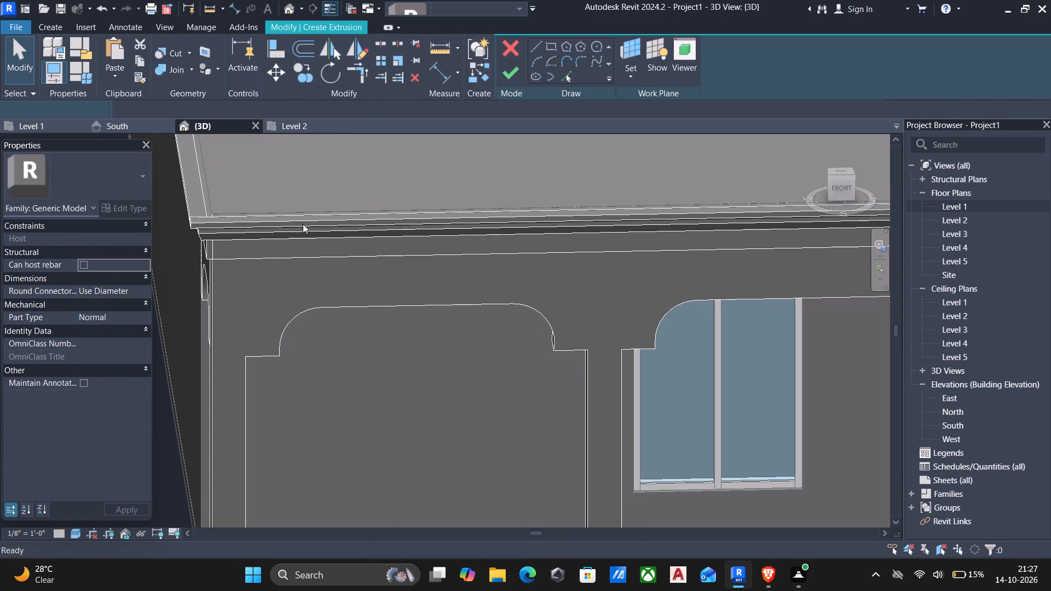
pyautogui.click(623, 74)
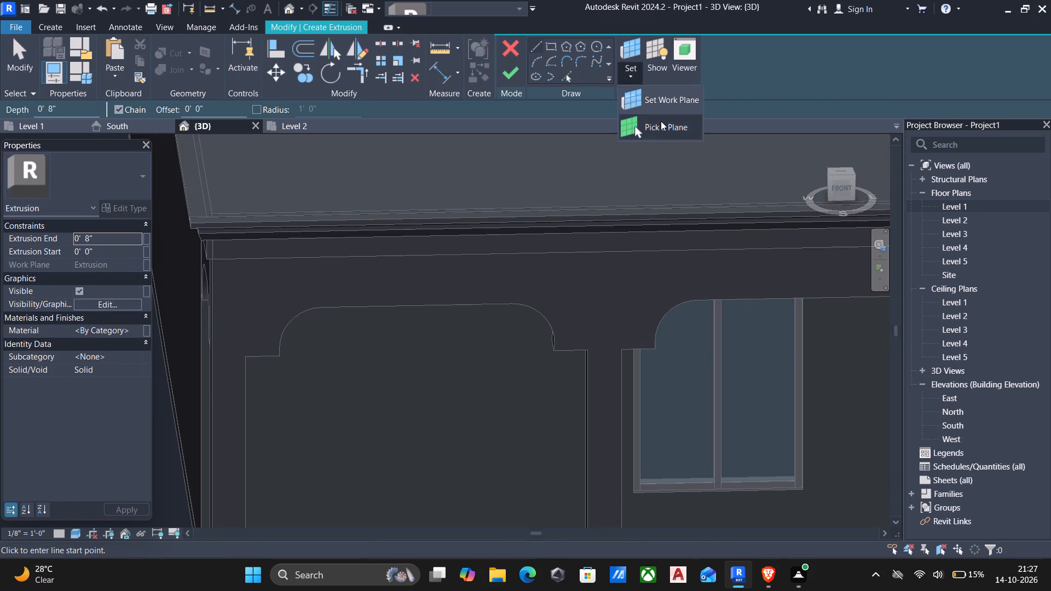
pyautogui.click(661, 121)
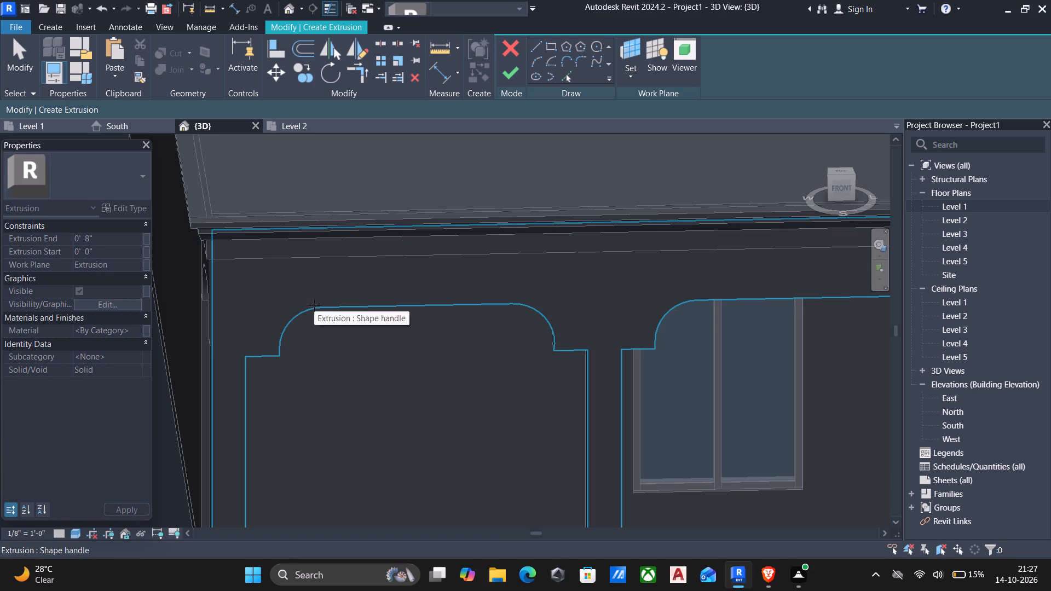
pyautogui.click(314, 305)
# Sketch a small upright ellipse centred on the fascia band's lower edge near its left end, with semi-axes about 3/4" vertically and 1/4" horizontally.
pyautogui.click(842, 184)
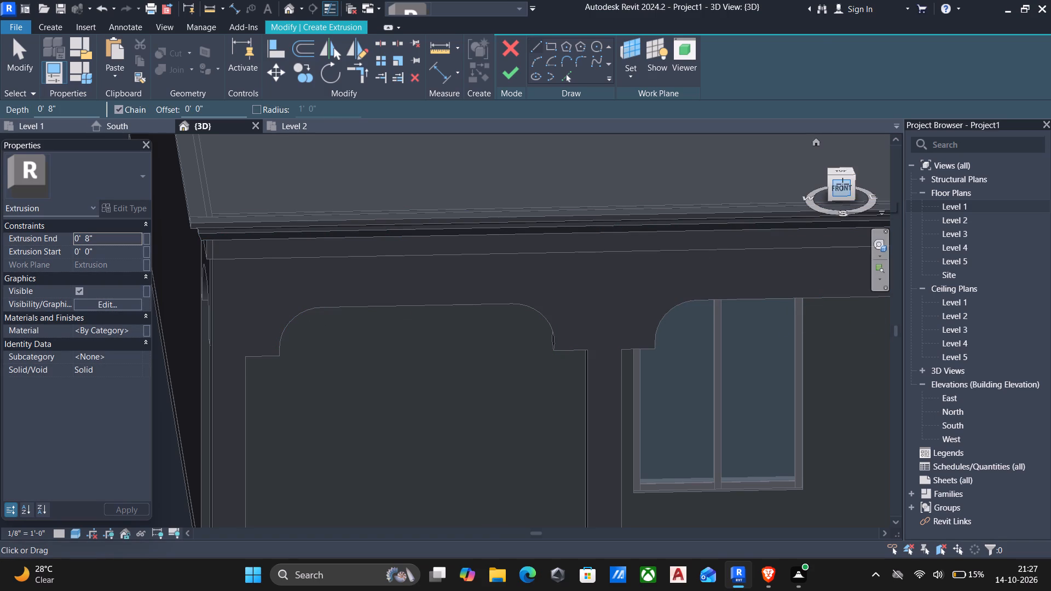
pyautogui.scroll(5, 459, 353)
pyautogui.scroll(3, 333, 345)
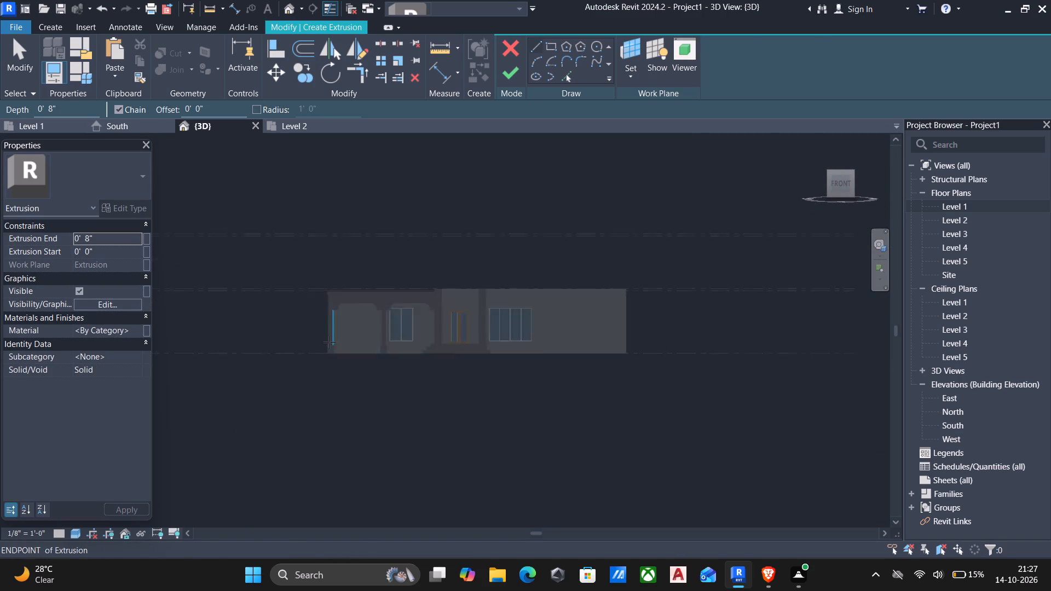
pyautogui.scroll(2, 329, 342)
pyautogui.scroll(10, 321, 253)
pyautogui.scroll(4, 329, 306)
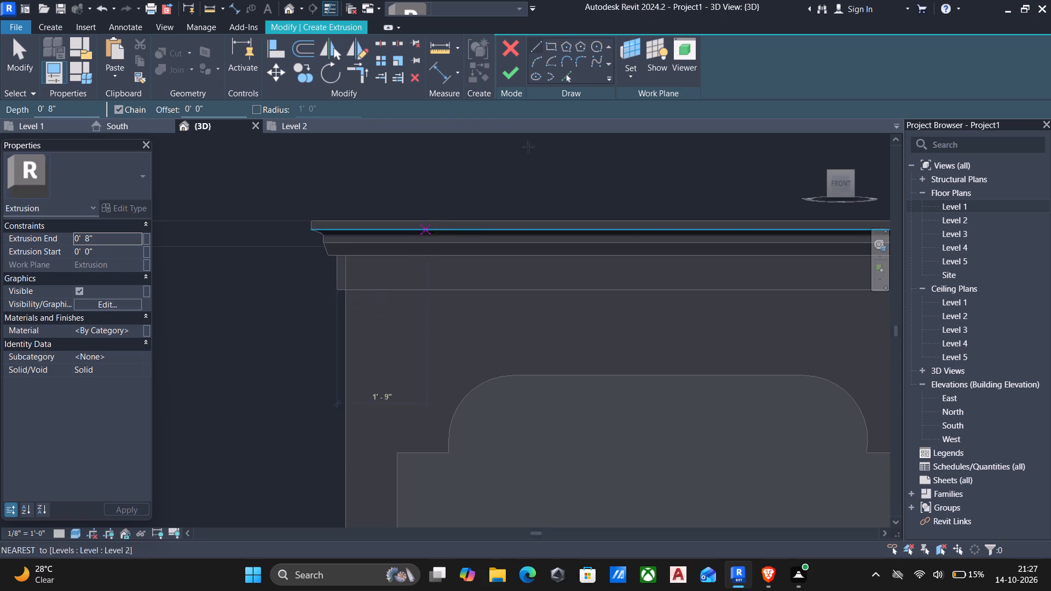
pyautogui.click(534, 75)
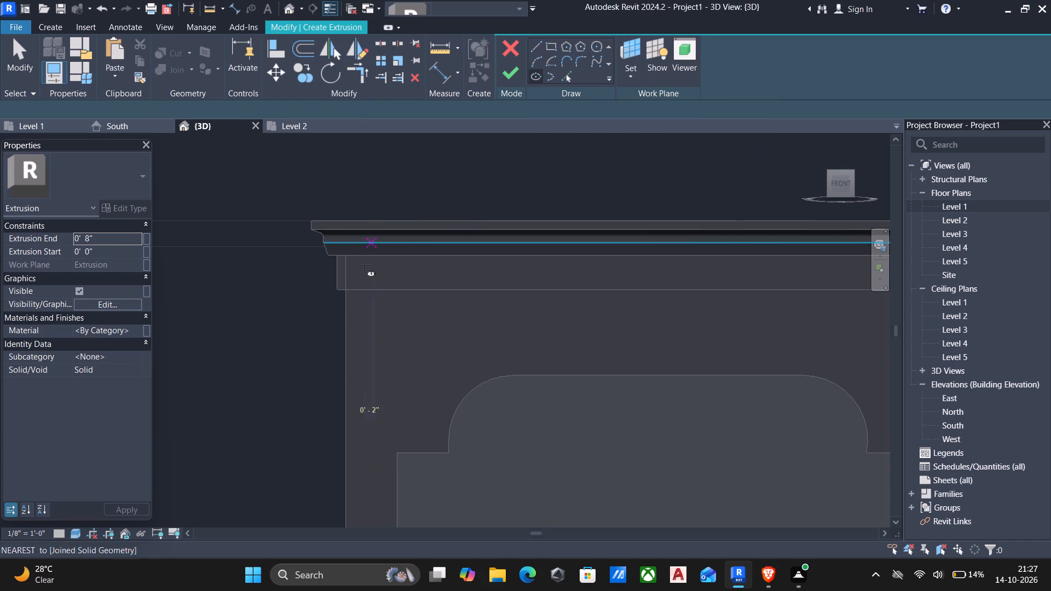
pyautogui.scroll(5, 348, 307)
pyautogui.click(384, 274)
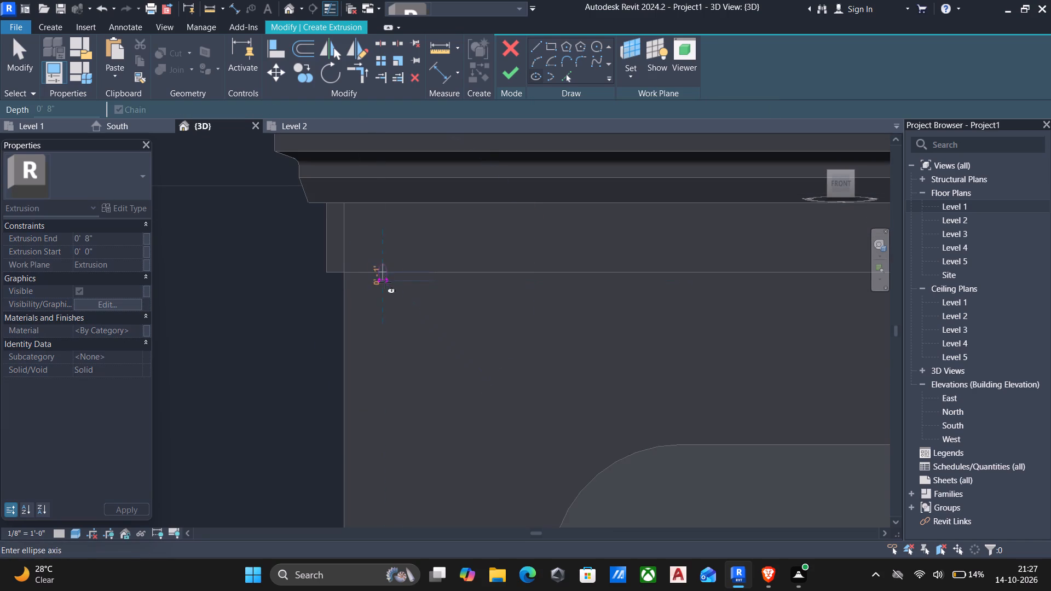
pyautogui.scroll(5, 385, 290)
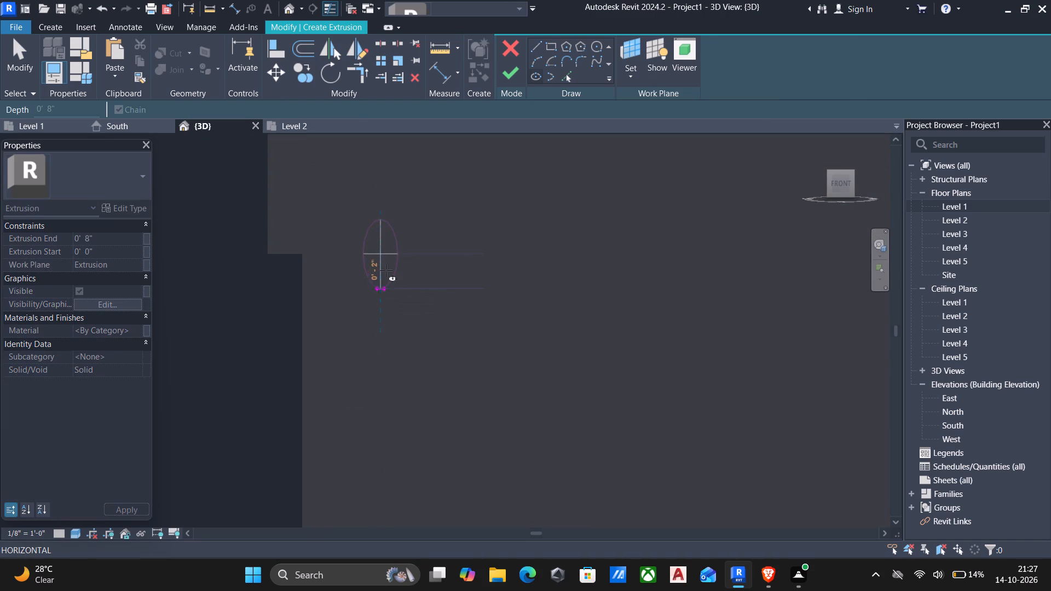
pyautogui.scroll(10, 386, 270)
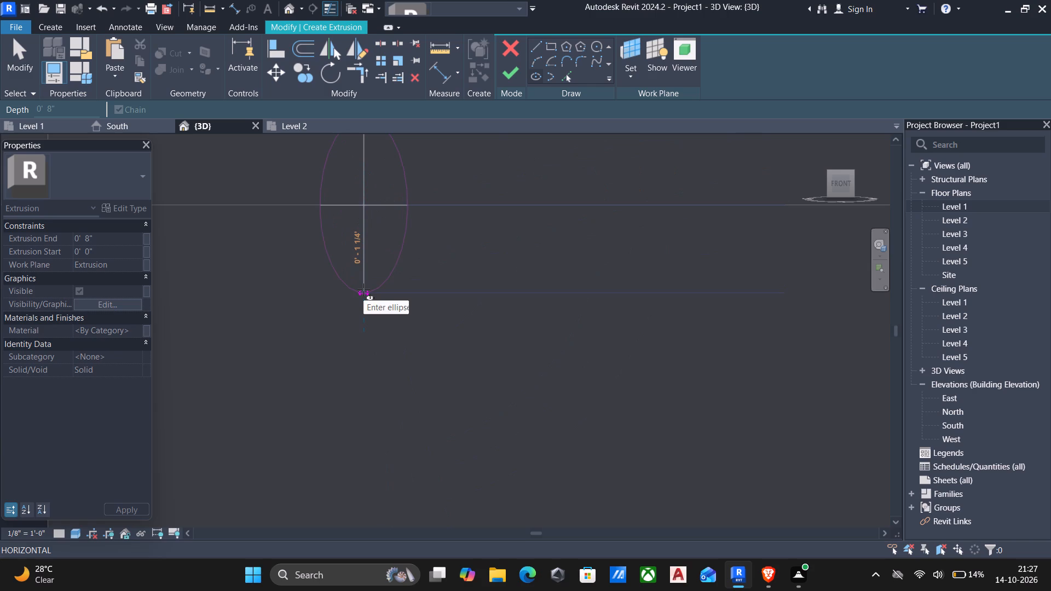
pyautogui.scroll(4, 363, 289)
pyautogui.scroll(-6, 363, 289)
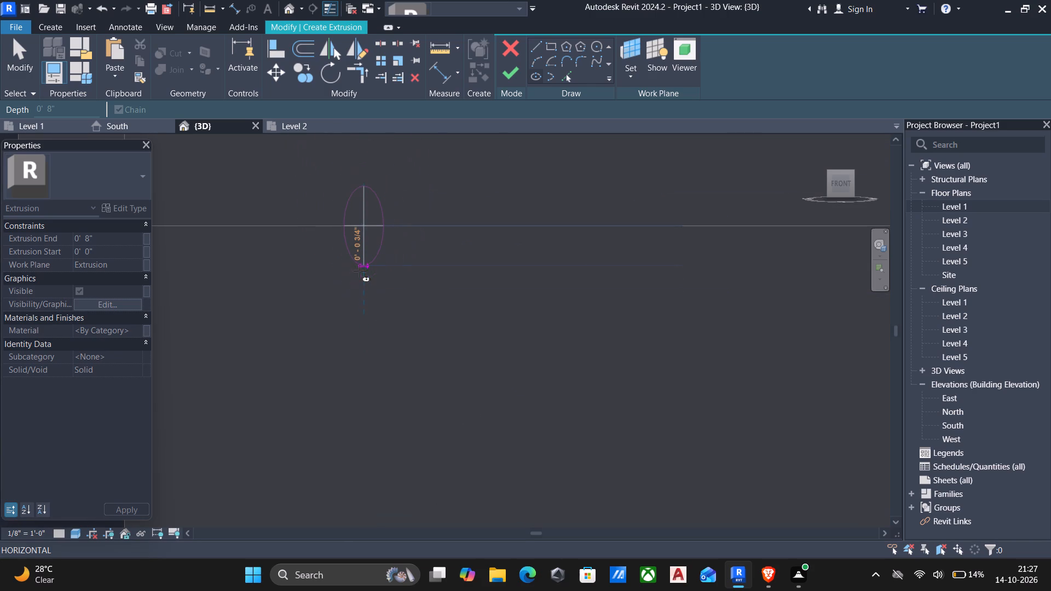
pyautogui.click(362, 266)
pyautogui.scroll(-4, 337, 261)
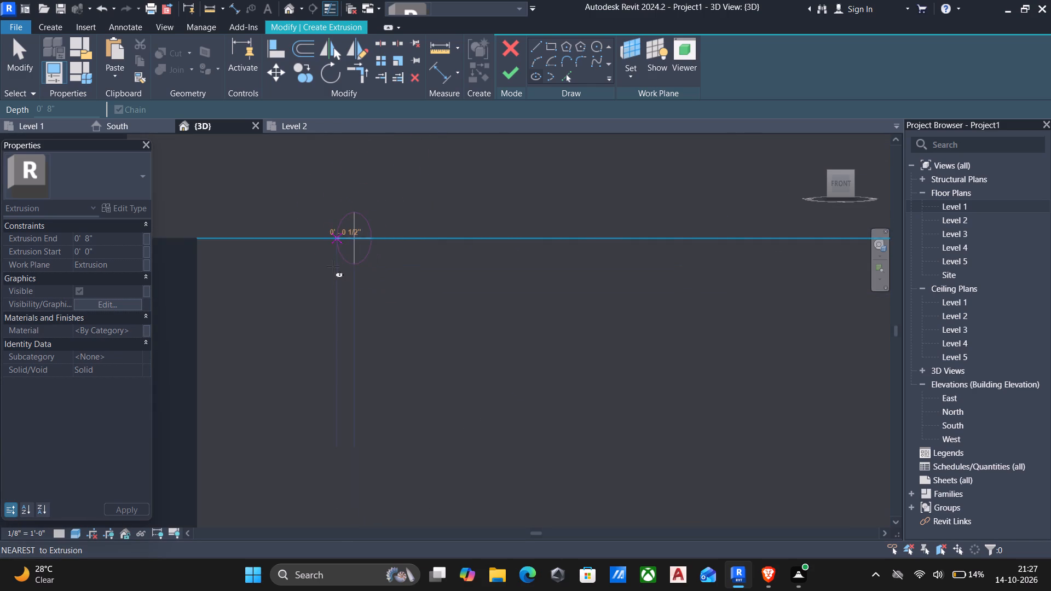
pyautogui.scroll(4, 337, 250)
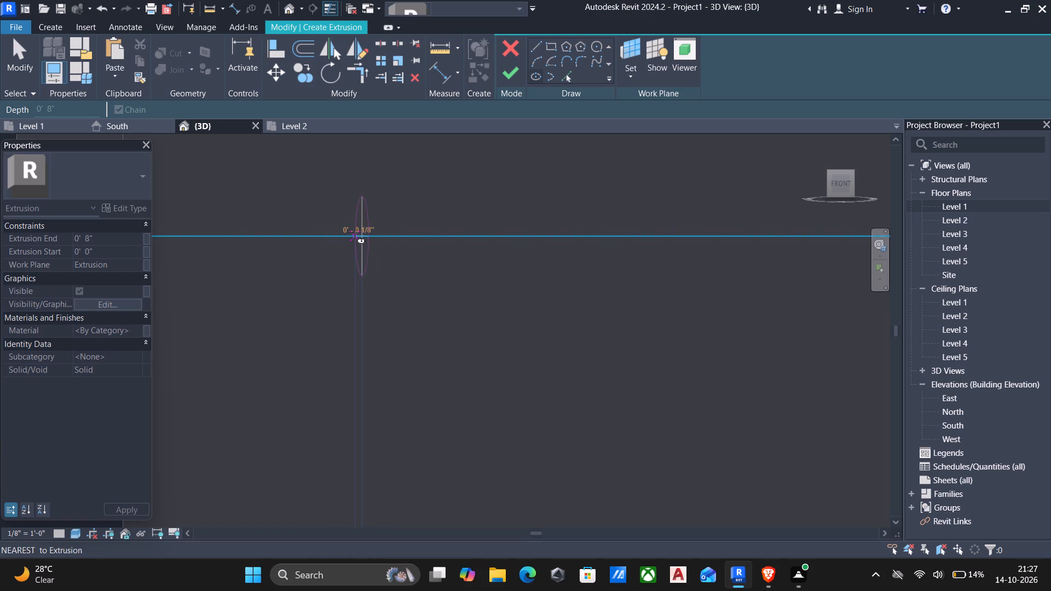
pyautogui.click(355, 233)
pyautogui.press('Escape')
pyautogui.press('Escape')
# Move the ellipse about 4 1/4" along the fascia's lower edge so its left side meets the arched wall's outer vertical edge.
pyautogui.moveTo(322, 181); pyautogui.dragTo(400, 316)
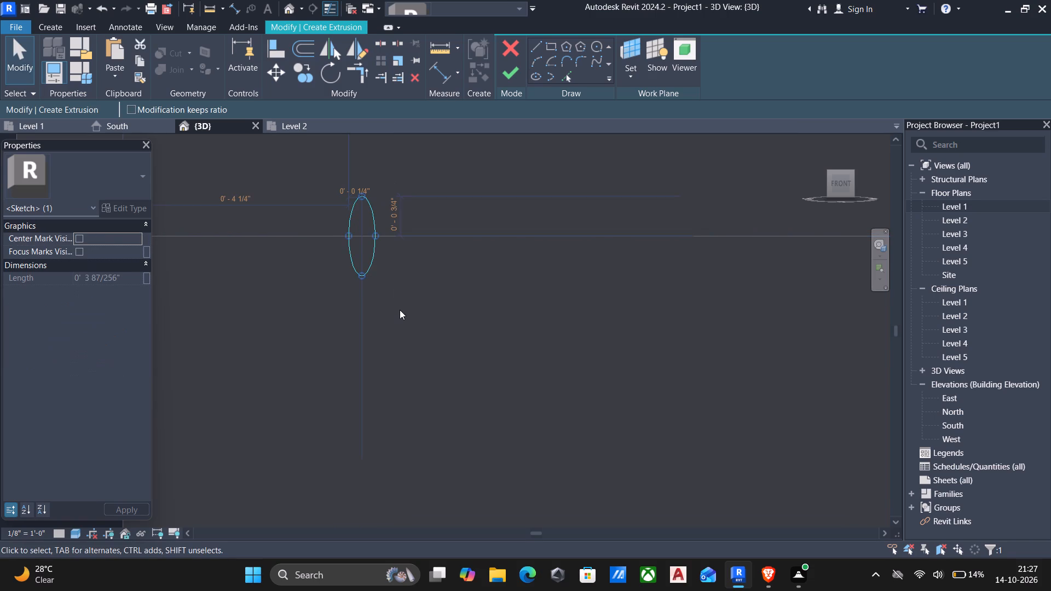
pyautogui.write('mv')
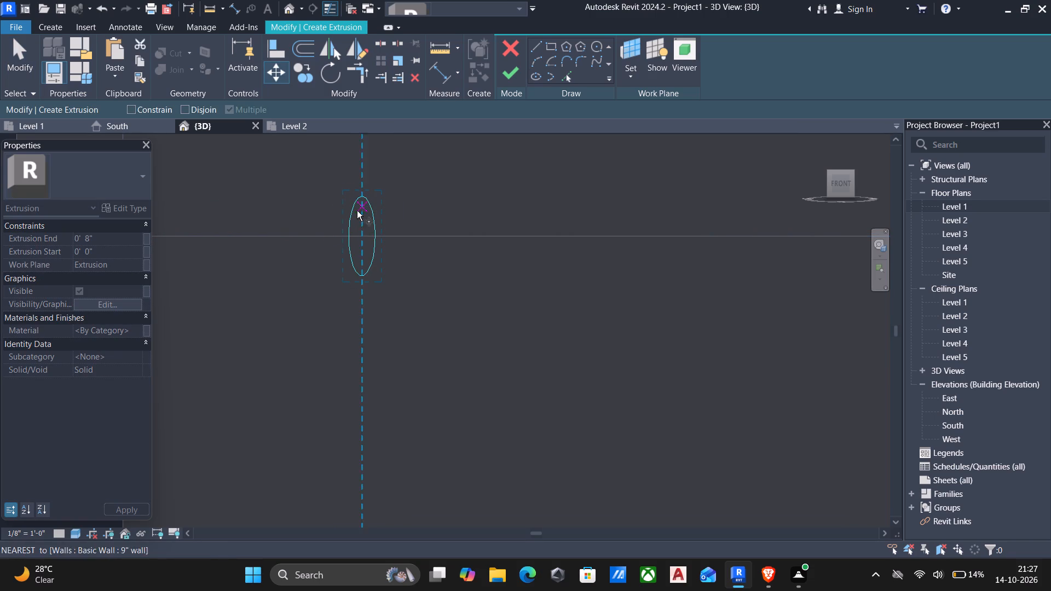
pyautogui.click(349, 232)
pyautogui.moveTo(316, 248); pyautogui.dragTo(448, 303, button='middle')
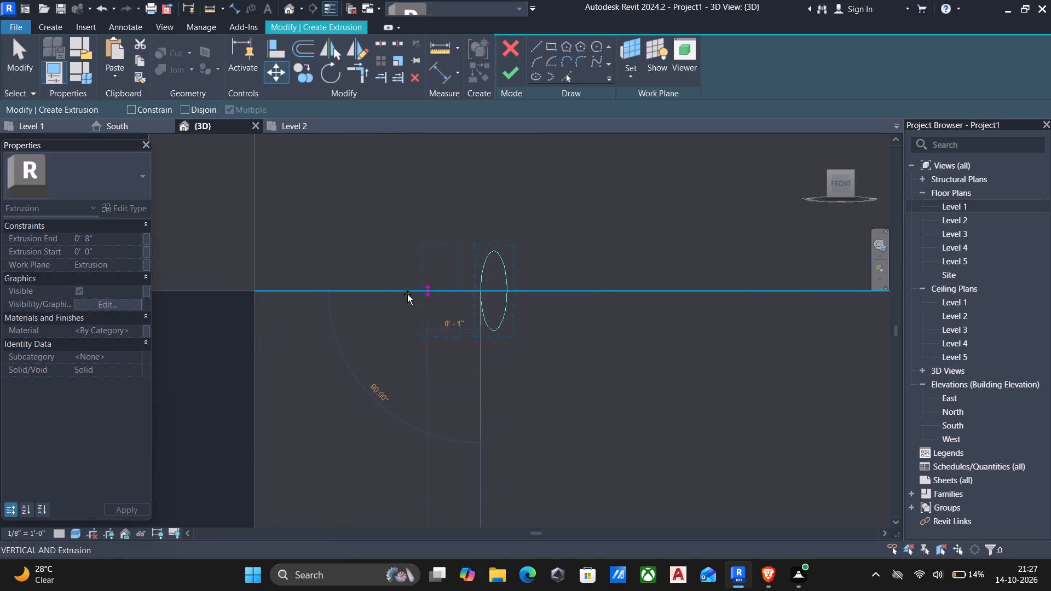
pyautogui.scroll(4, 287, 303)
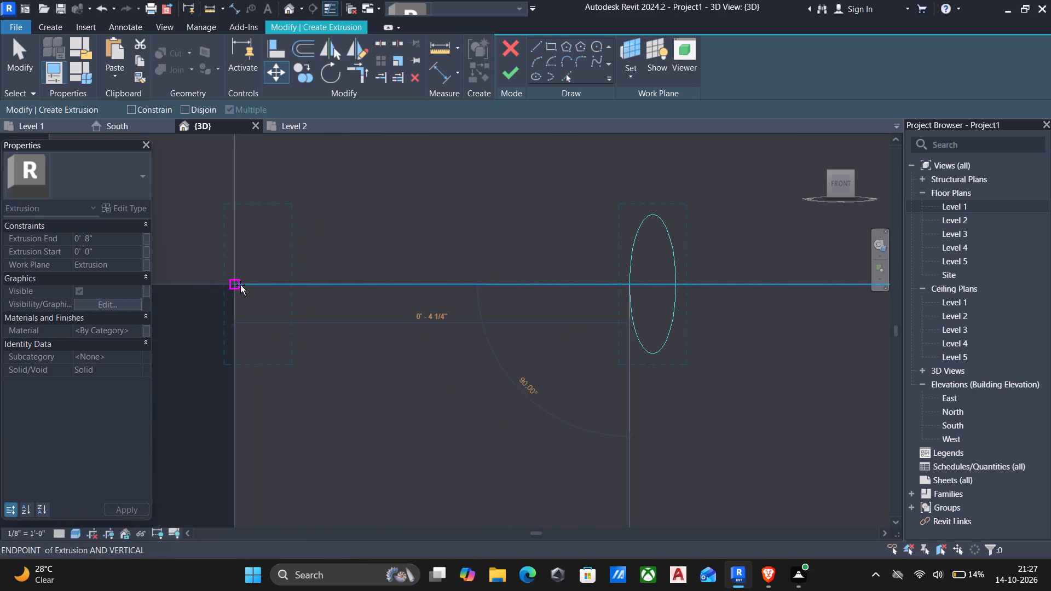
pyautogui.click(240, 285)
pyautogui.scroll(-5, 333, 311)
pyautogui.press('Escape')
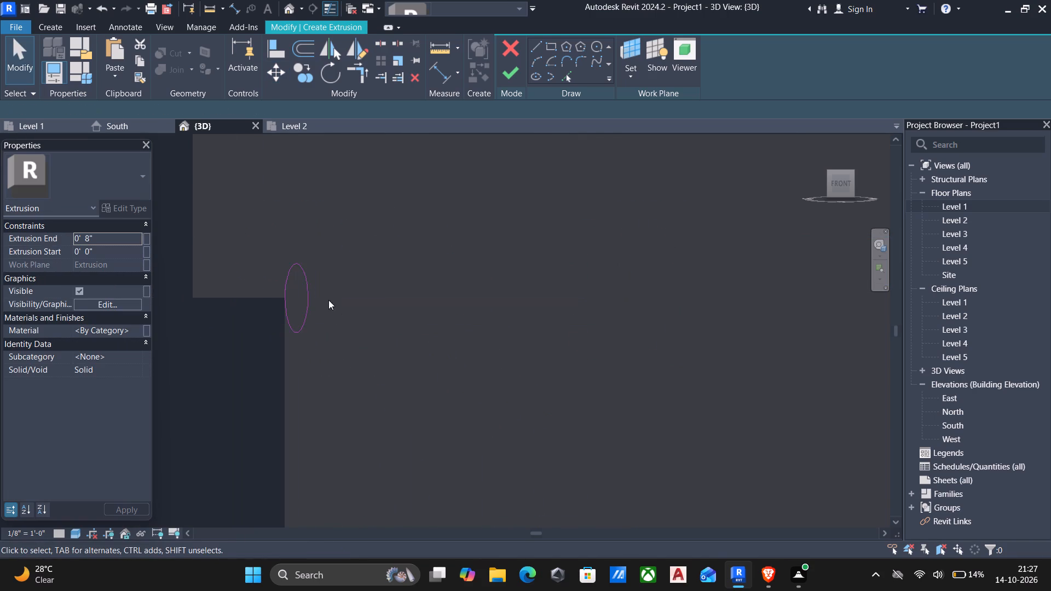
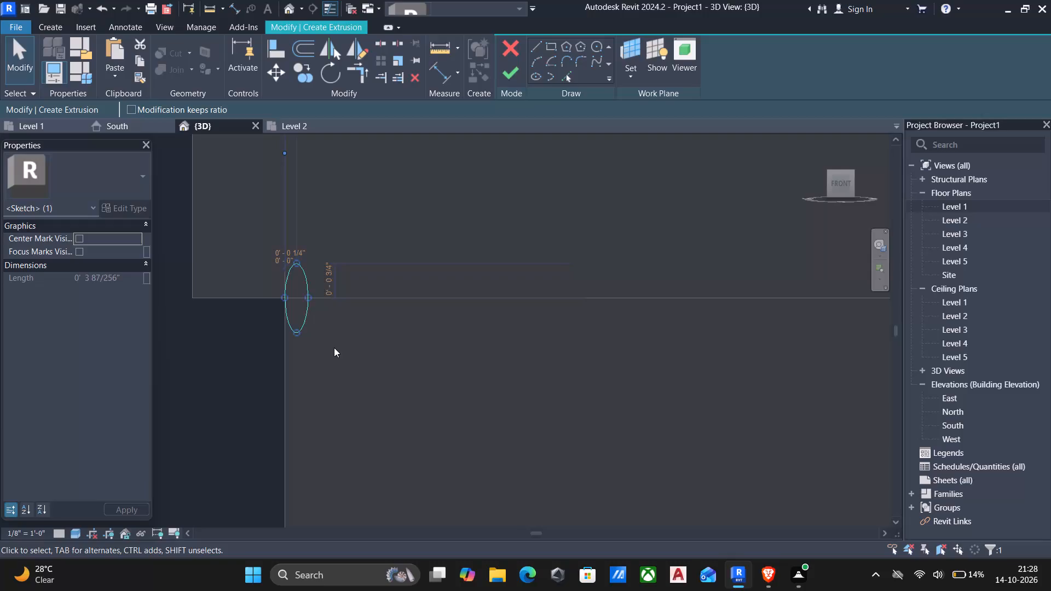
# Copy the ellipse ten times in a row along the fascia's lower edge at 1/2" spacing, each copy touching the previous one.
pyautogui.write('co')
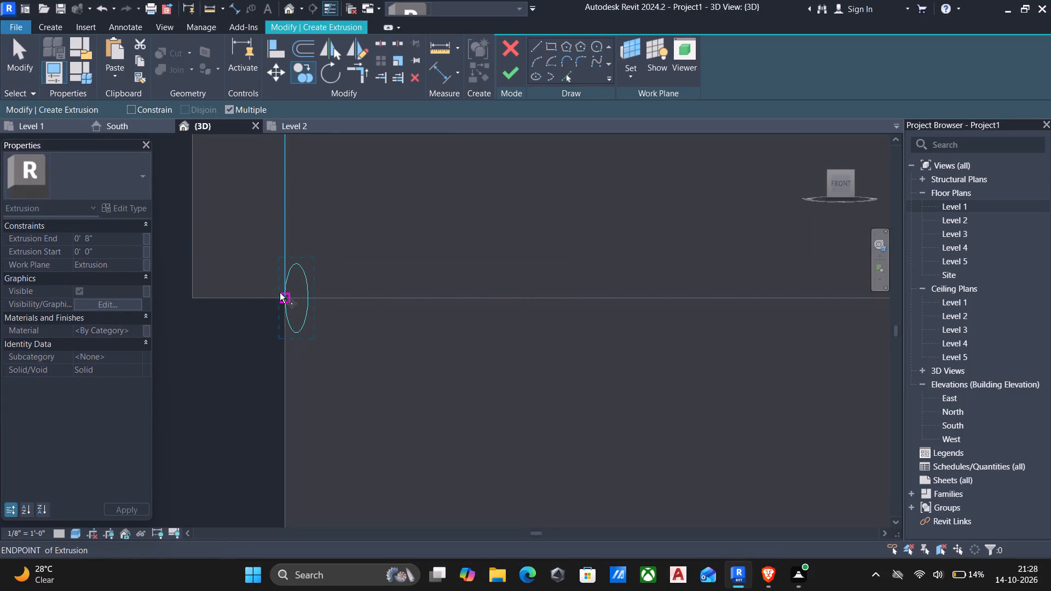
pyautogui.click(280, 293)
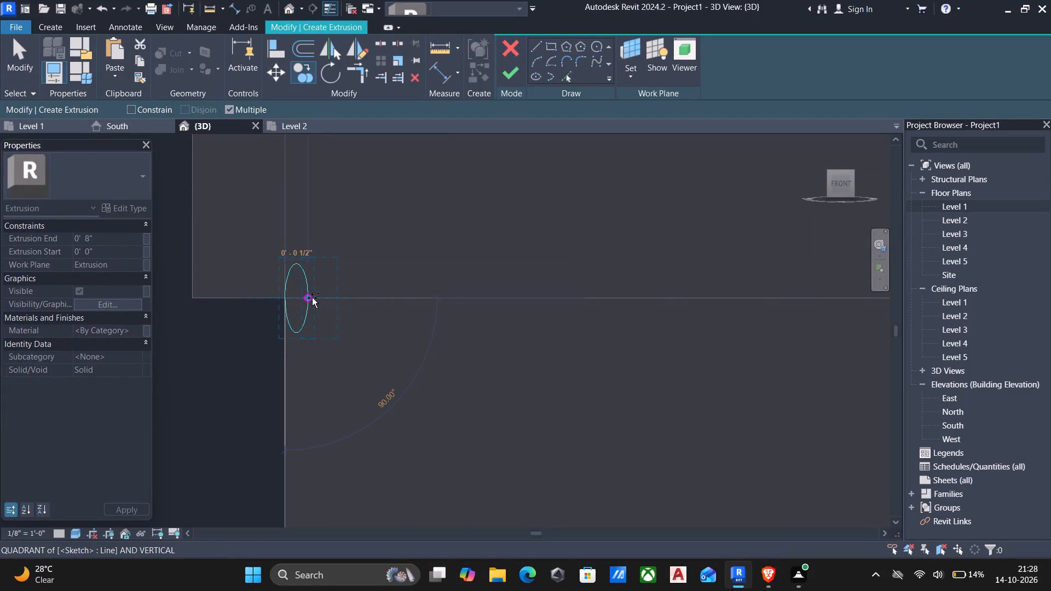
pyautogui.scroll(5, 312, 298)
pyautogui.click(307, 297)
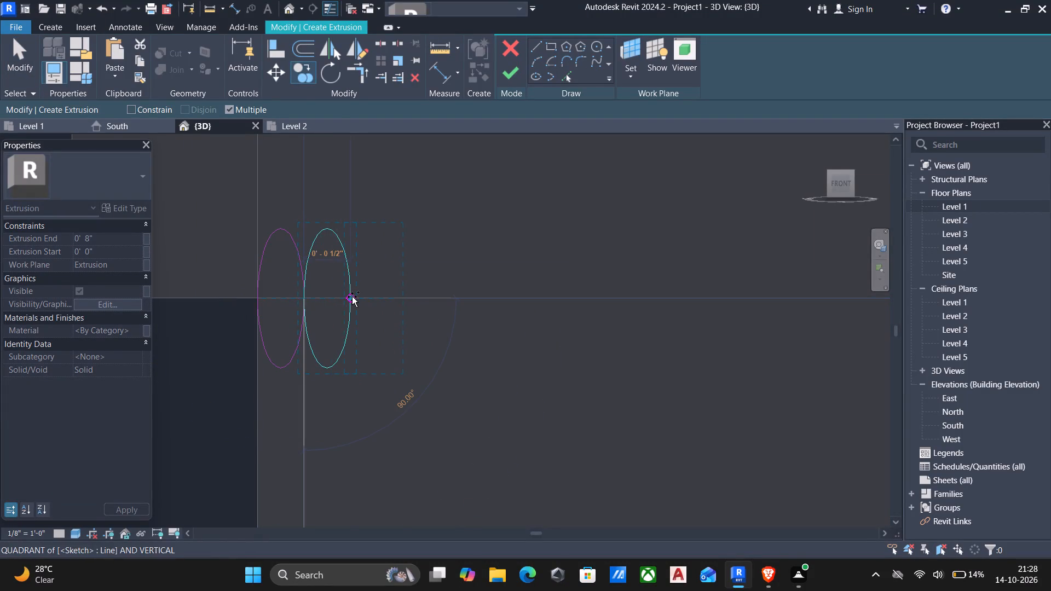
pyautogui.click(352, 297)
pyautogui.click(401, 301)
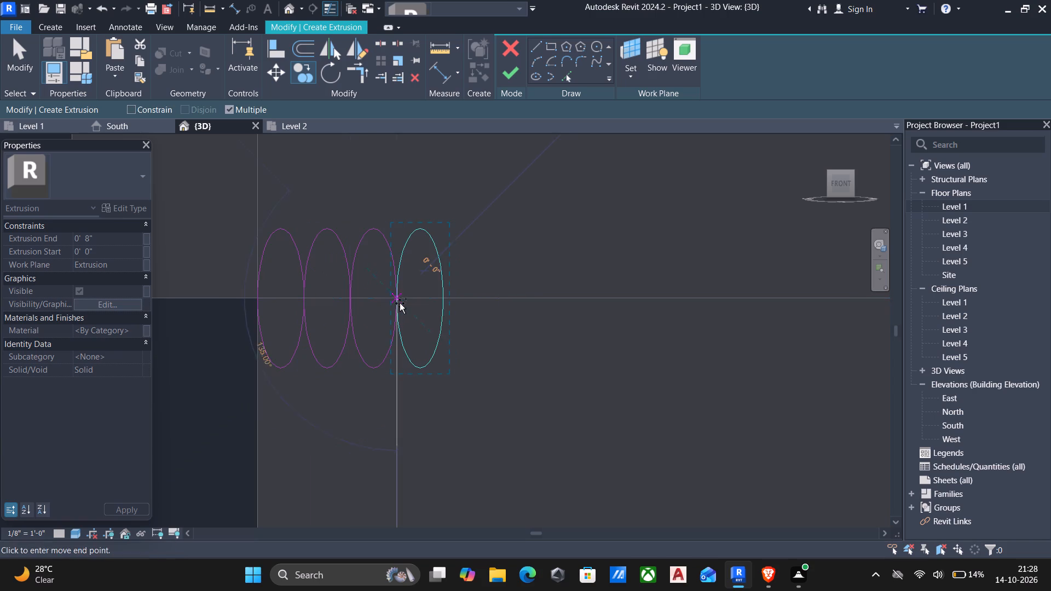
pyautogui.click(448, 300)
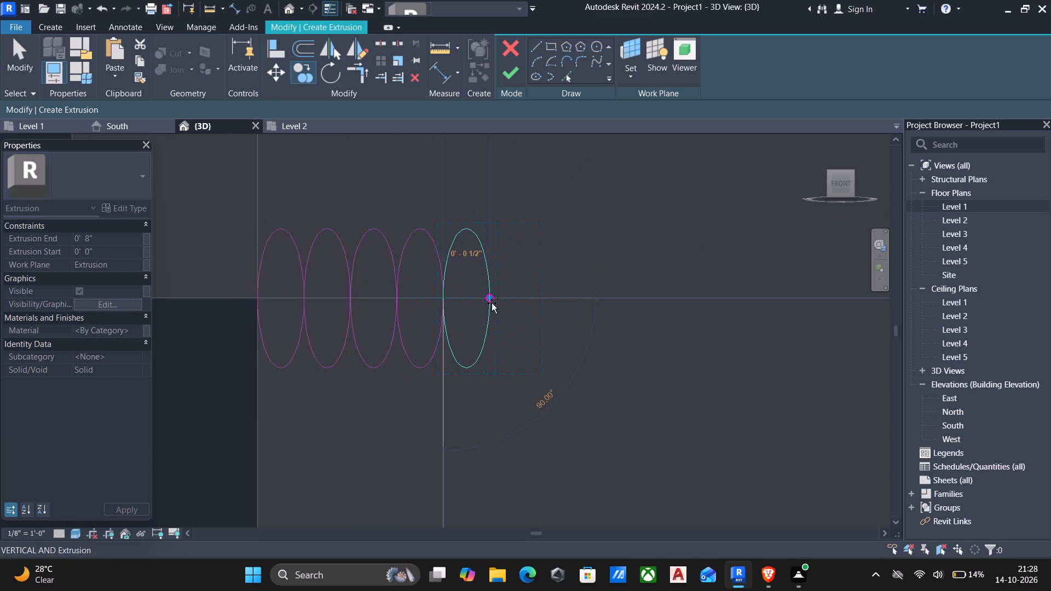
pyautogui.click(494, 304)
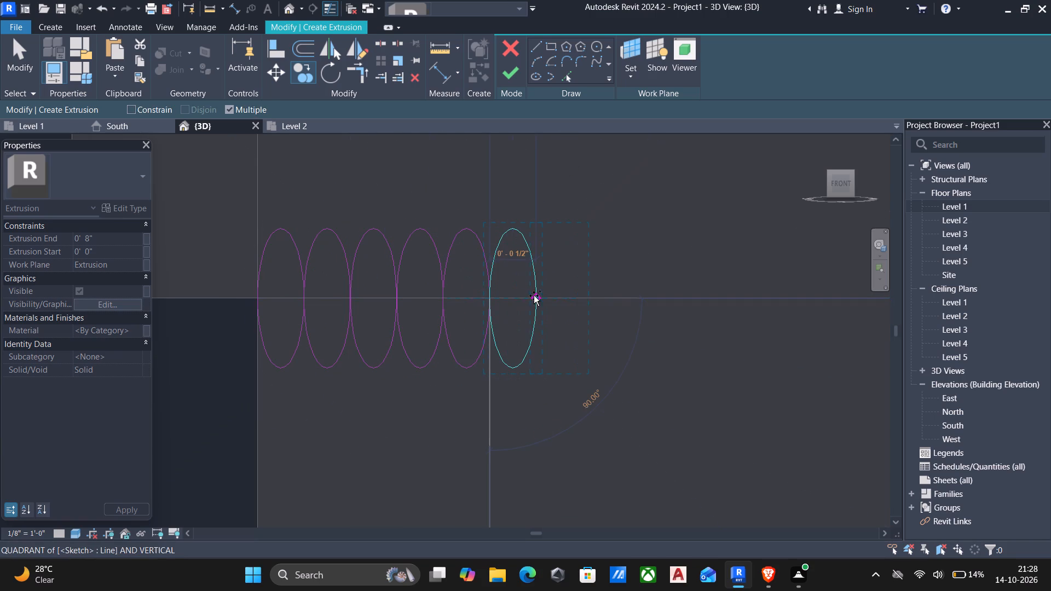
pyautogui.click(541, 295)
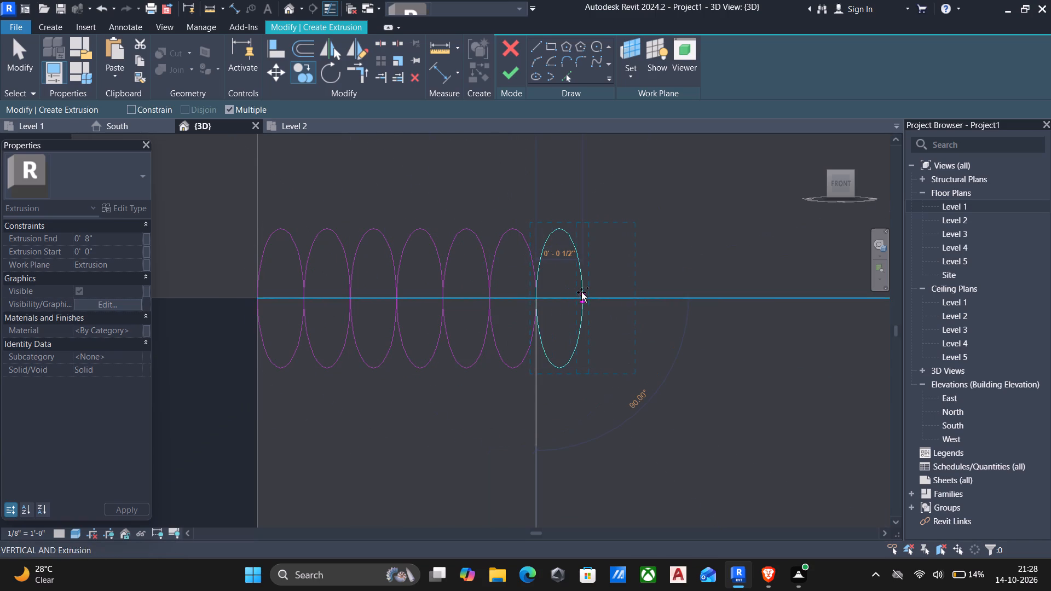
pyautogui.click(587, 294)
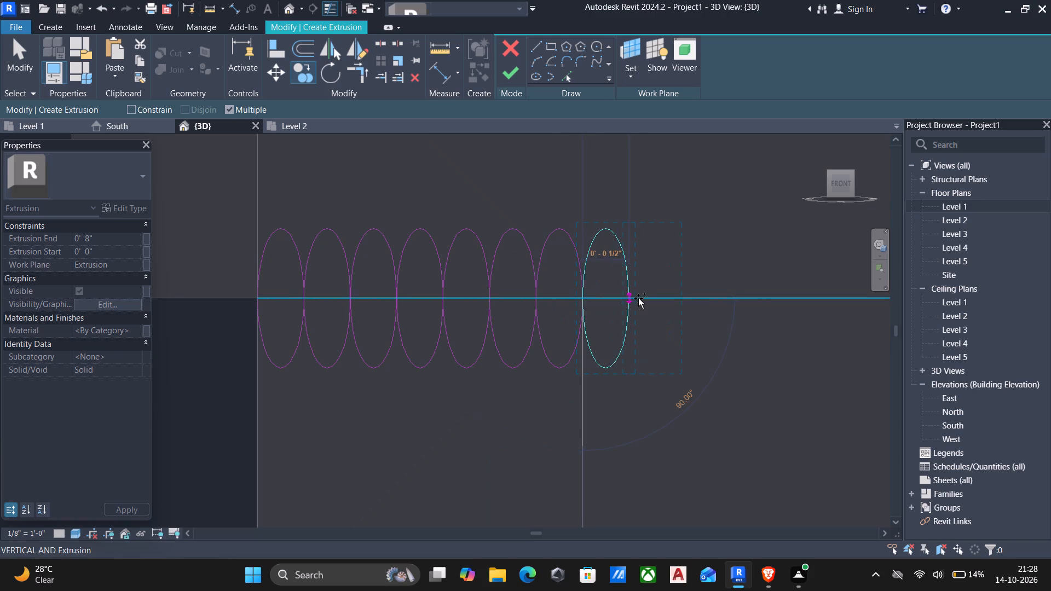
pyautogui.click(633, 299)
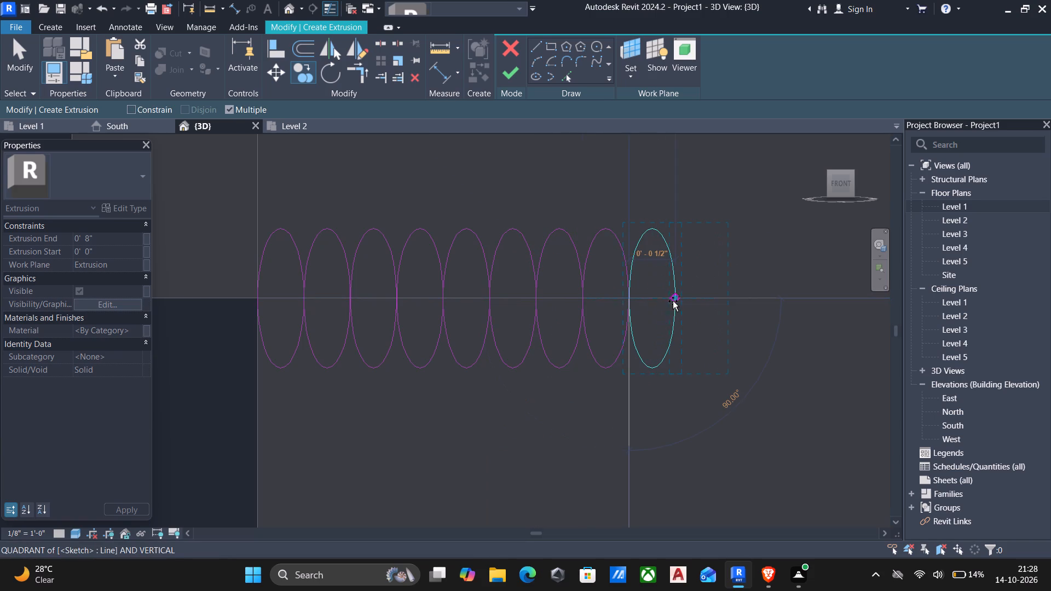
pyautogui.click(676, 301)
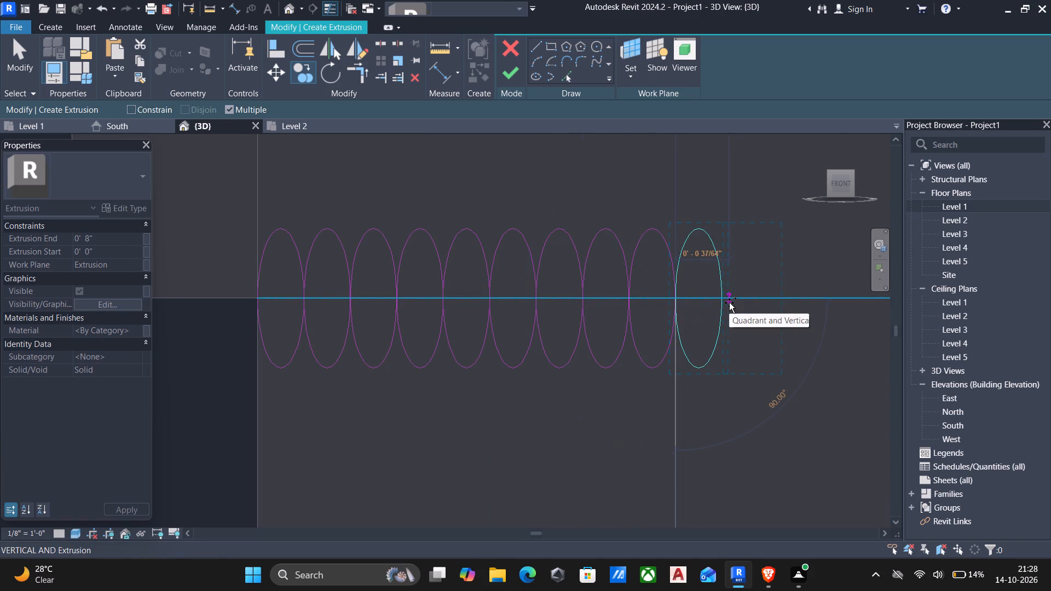
pyautogui.click(726, 302)
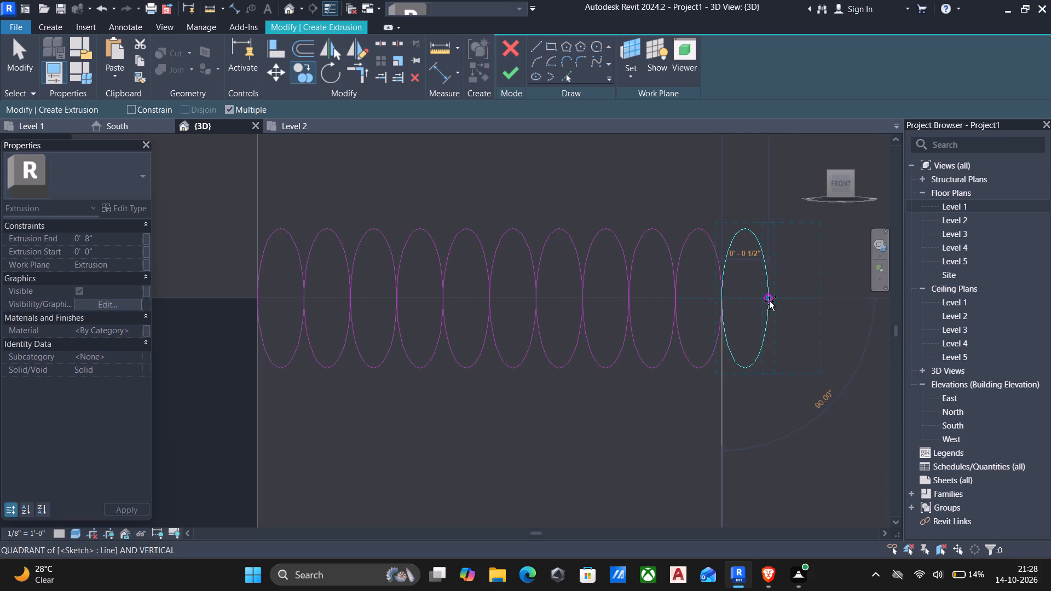
pyautogui.press('Escape')
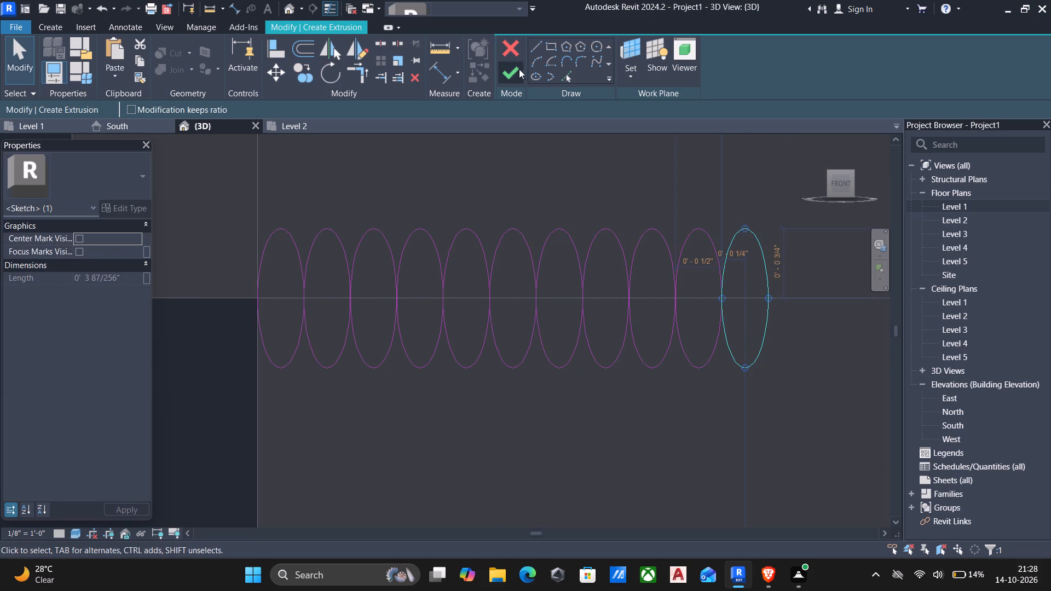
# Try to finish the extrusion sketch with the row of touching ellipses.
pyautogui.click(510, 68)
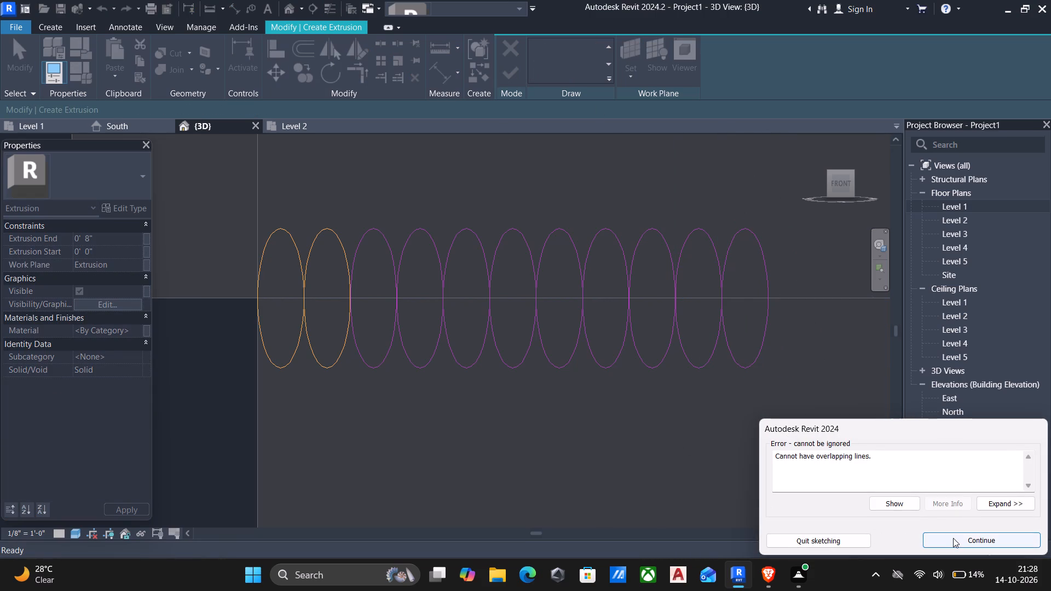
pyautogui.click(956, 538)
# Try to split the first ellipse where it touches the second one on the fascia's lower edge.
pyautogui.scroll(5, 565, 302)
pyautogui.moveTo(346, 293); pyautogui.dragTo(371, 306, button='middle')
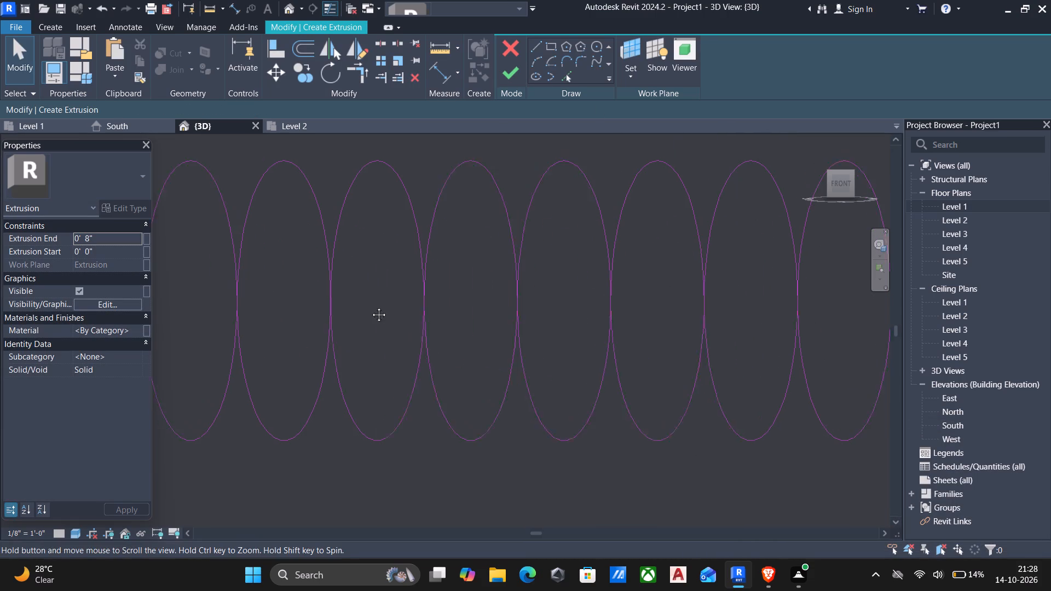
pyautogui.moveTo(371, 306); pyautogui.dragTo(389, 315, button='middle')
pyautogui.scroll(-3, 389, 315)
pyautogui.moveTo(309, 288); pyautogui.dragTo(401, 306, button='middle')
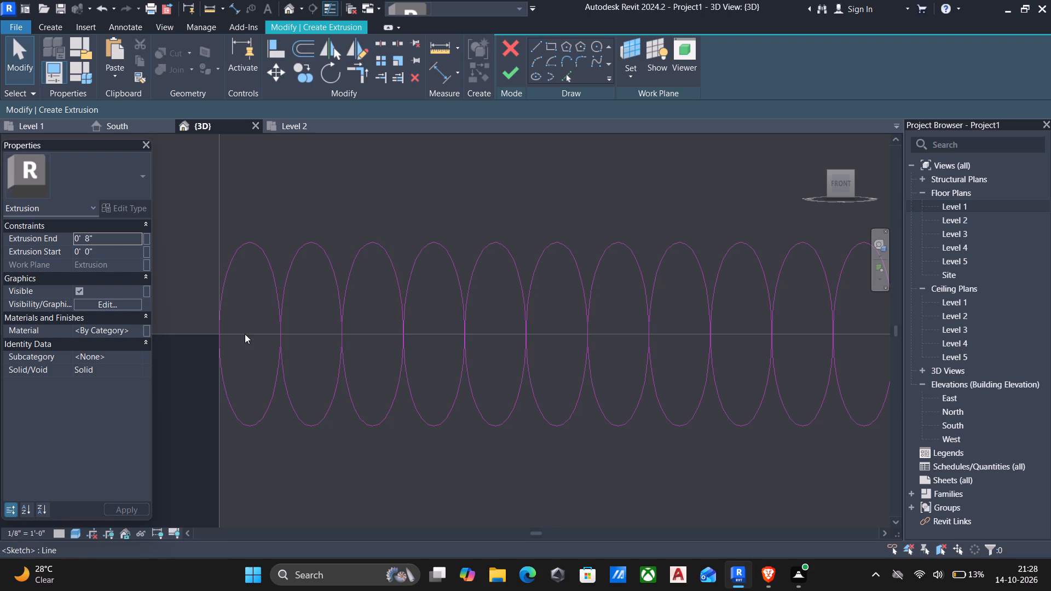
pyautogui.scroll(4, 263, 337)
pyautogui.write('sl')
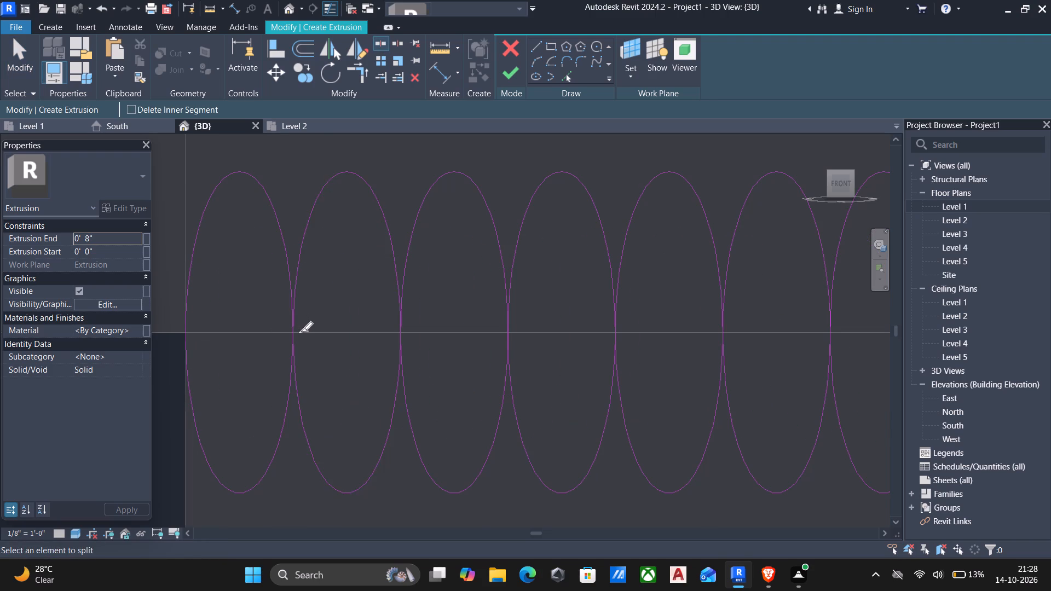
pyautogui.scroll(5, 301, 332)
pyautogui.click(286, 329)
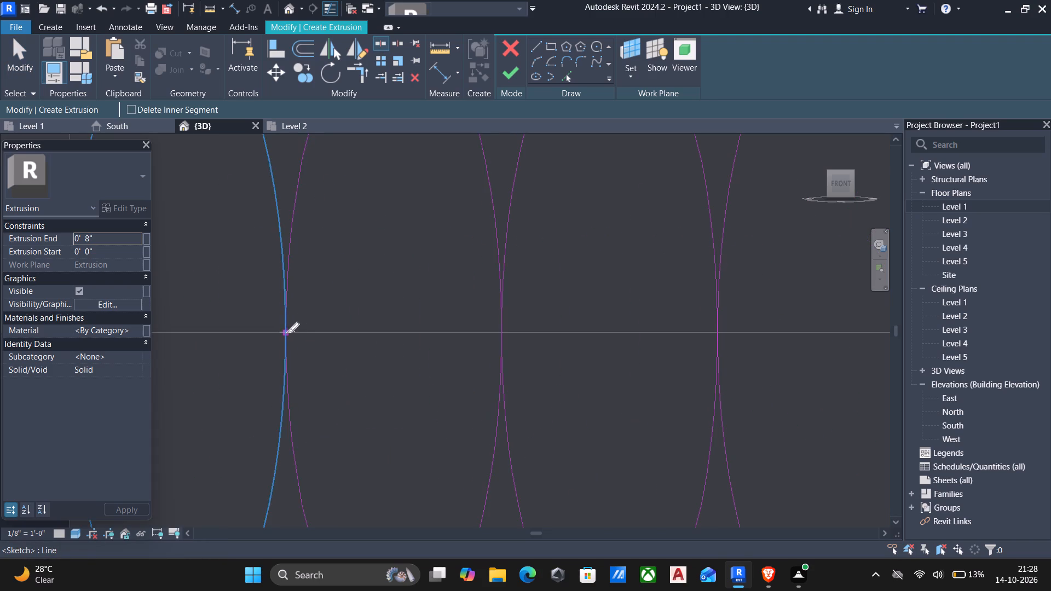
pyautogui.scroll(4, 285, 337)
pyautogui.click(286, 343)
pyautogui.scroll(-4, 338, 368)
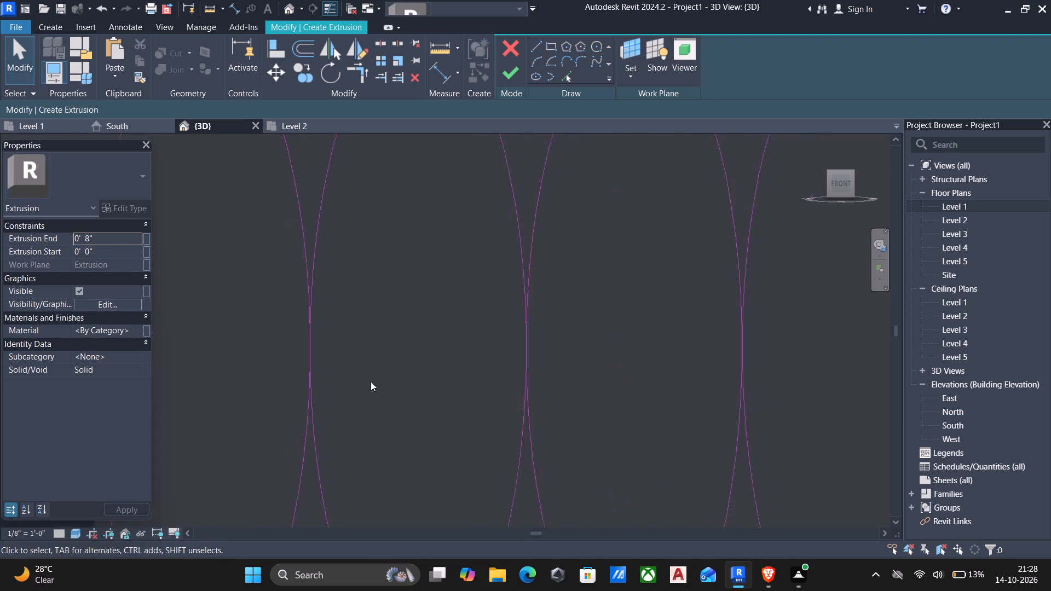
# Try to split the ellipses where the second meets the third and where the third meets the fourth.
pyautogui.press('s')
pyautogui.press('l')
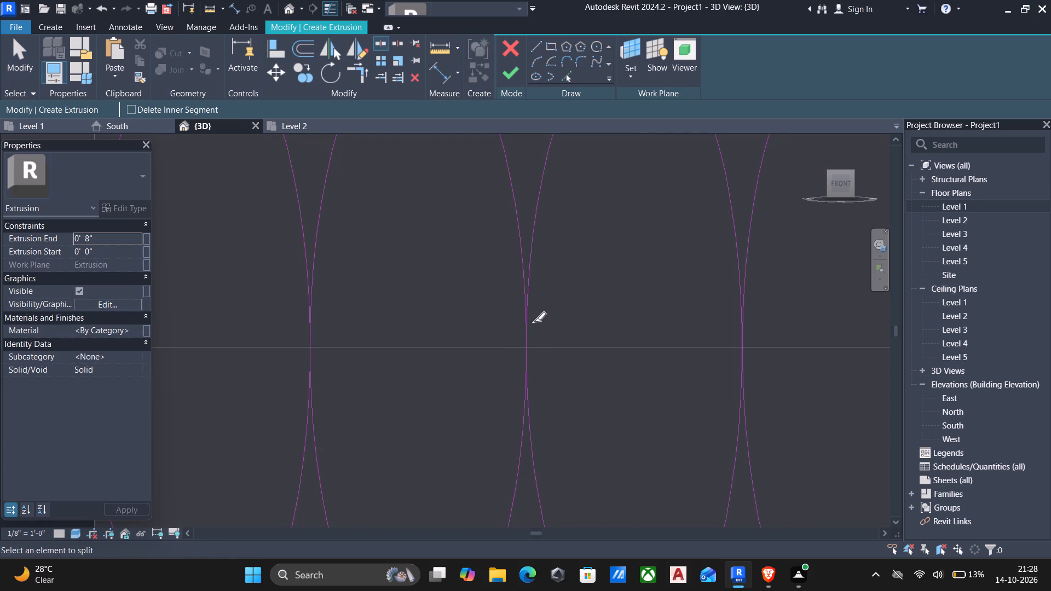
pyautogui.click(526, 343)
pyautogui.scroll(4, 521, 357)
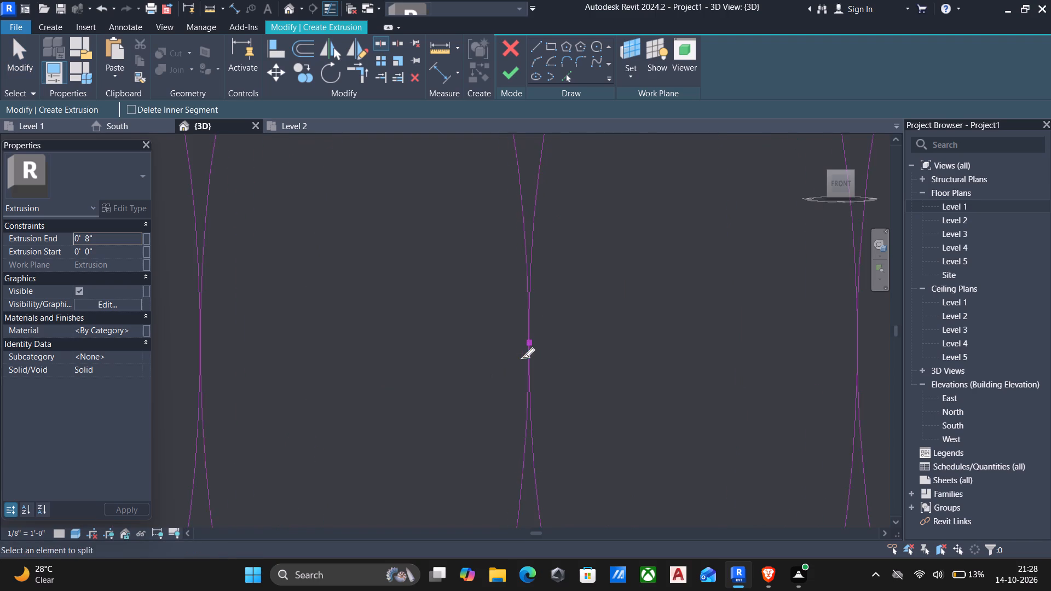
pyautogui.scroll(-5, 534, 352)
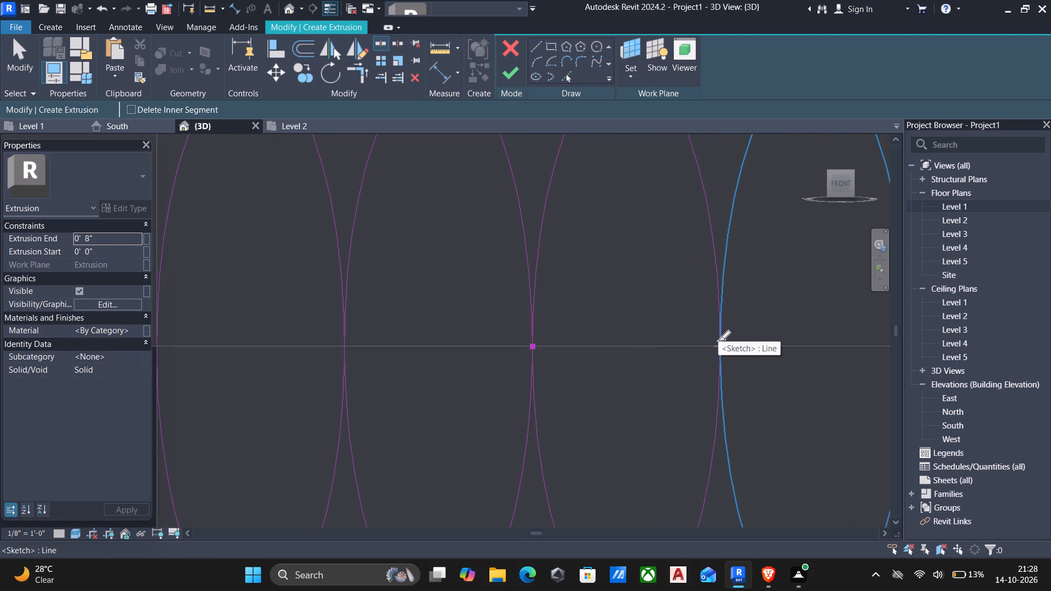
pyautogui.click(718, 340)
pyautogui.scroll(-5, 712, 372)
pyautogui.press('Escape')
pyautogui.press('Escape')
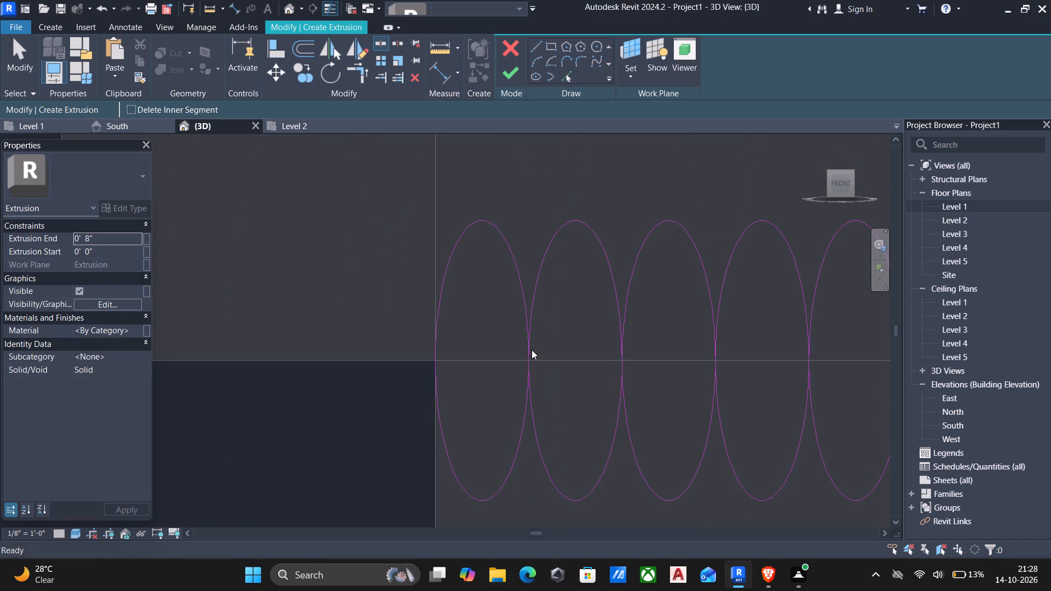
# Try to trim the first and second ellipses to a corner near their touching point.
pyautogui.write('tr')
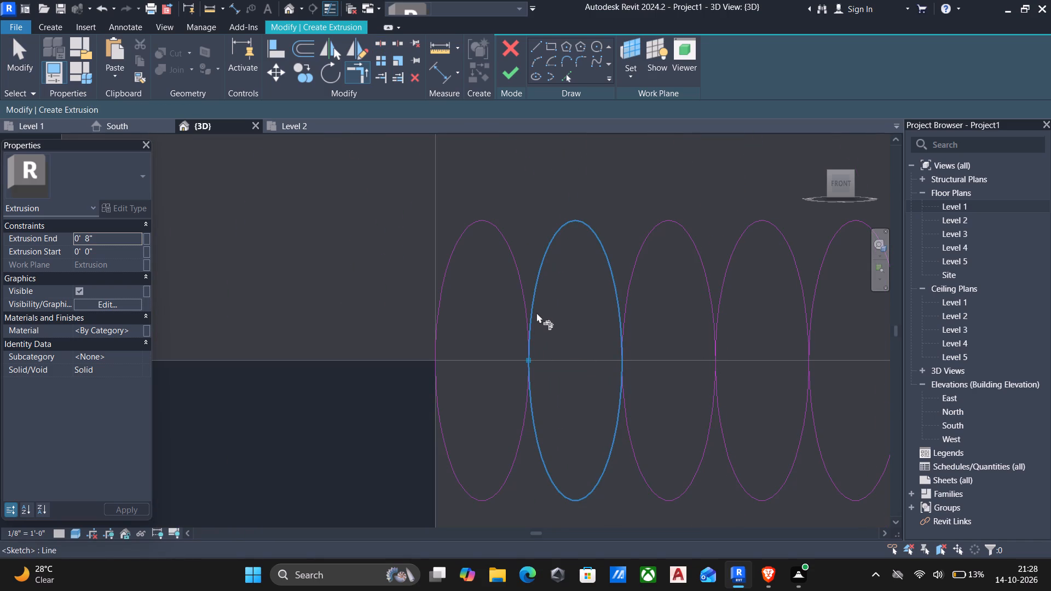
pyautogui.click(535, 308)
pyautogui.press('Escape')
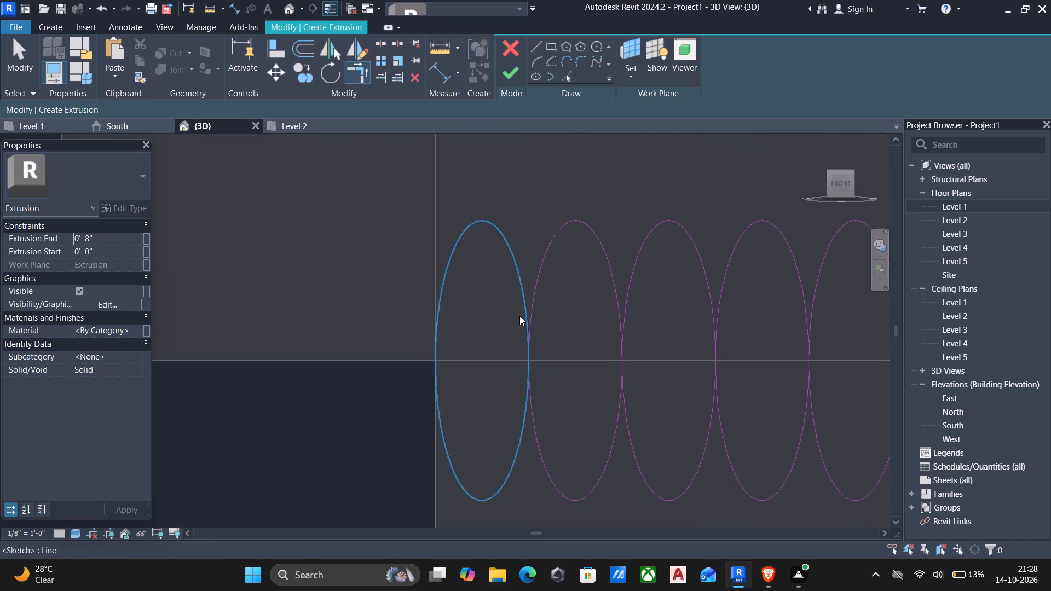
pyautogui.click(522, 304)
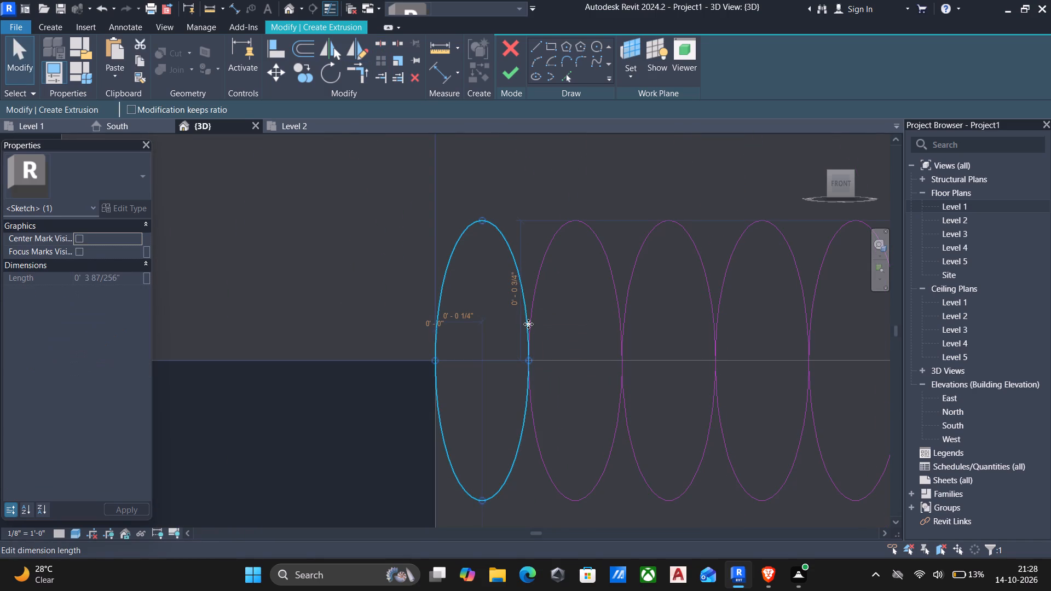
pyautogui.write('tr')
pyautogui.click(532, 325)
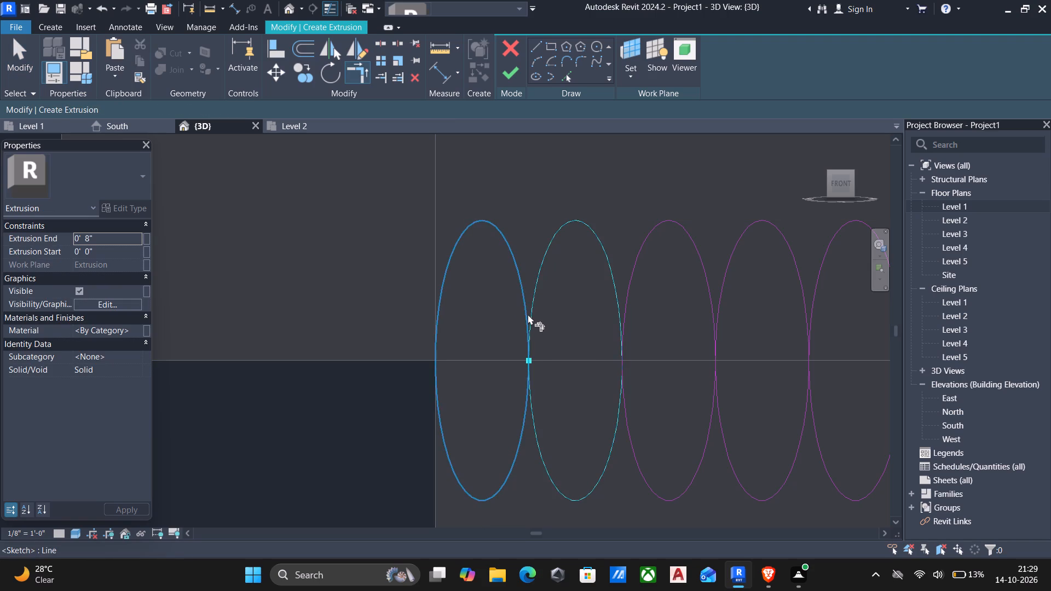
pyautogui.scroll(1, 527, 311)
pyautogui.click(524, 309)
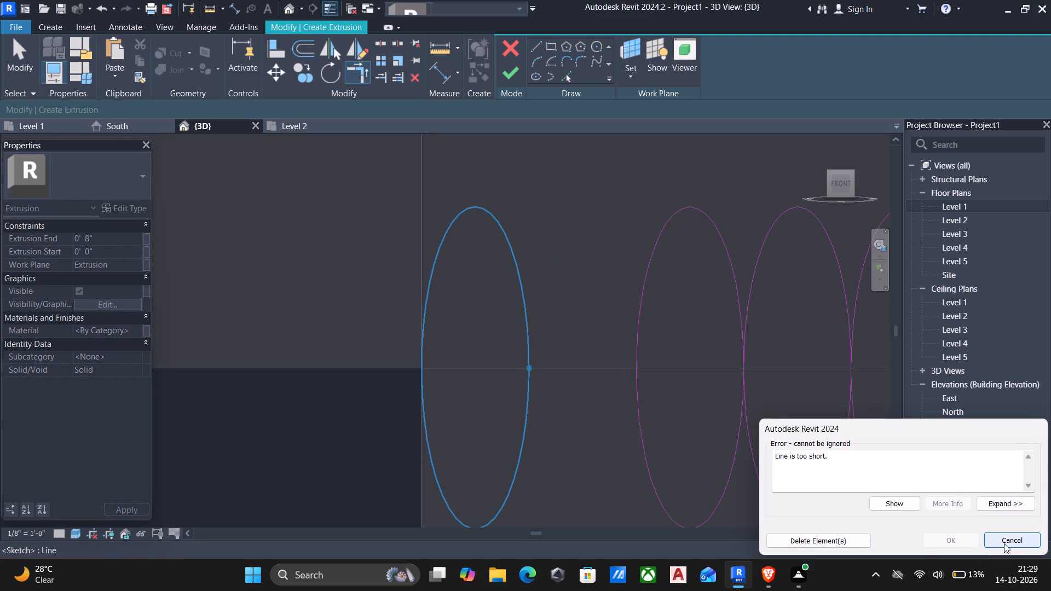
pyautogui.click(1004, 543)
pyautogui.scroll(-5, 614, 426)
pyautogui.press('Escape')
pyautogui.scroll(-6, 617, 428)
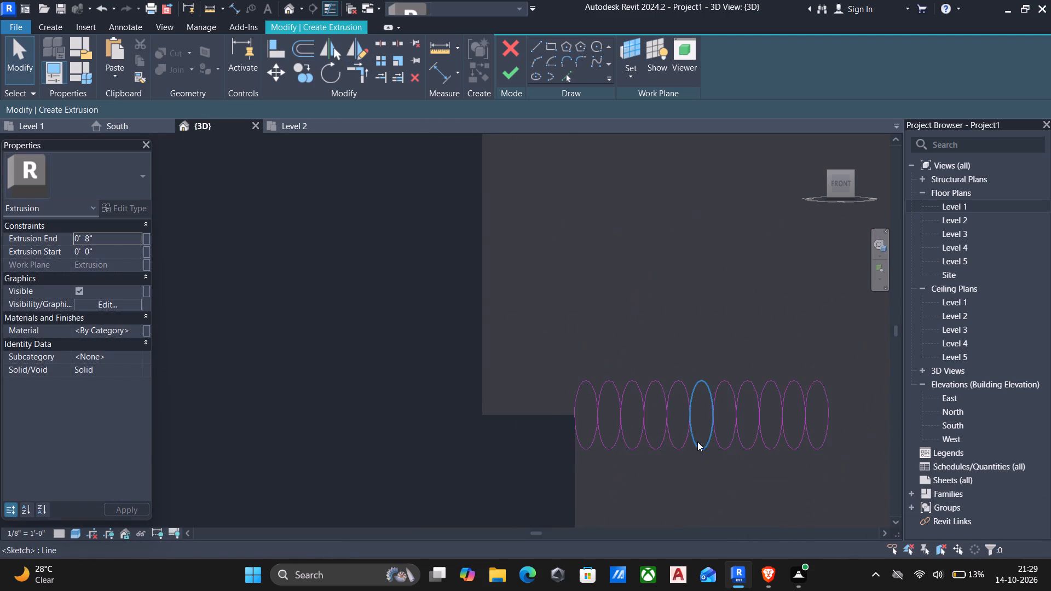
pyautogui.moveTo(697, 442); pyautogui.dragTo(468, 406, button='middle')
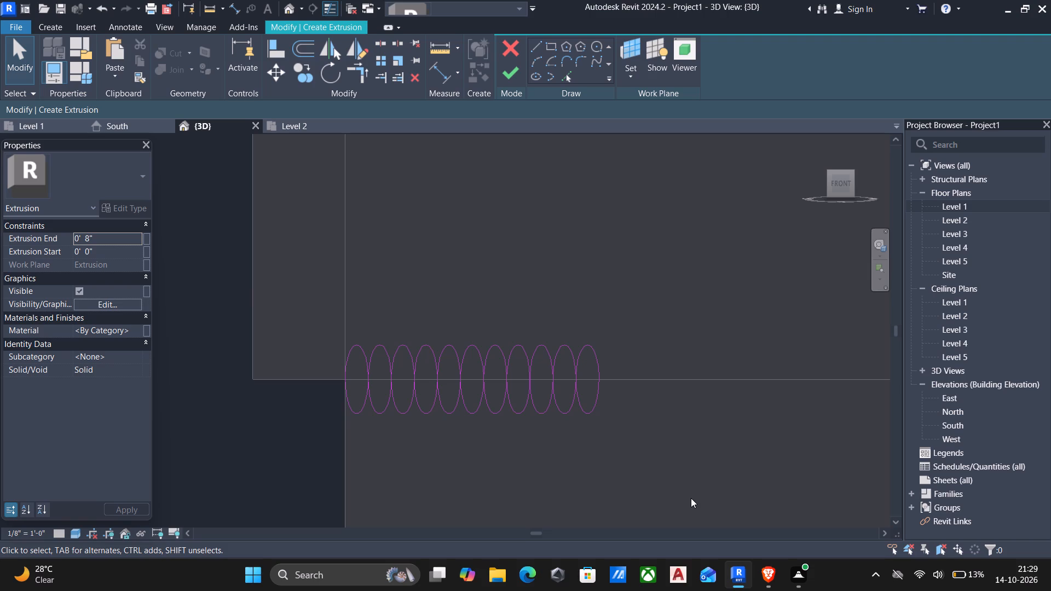
# Save the project.
pyautogui.hotkey('ctrl', 's')
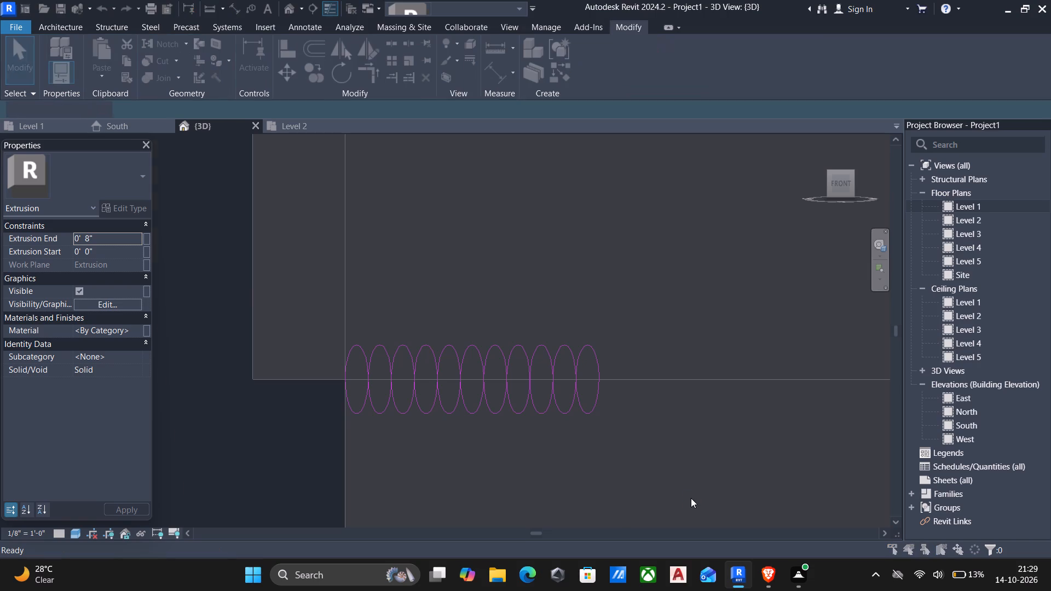
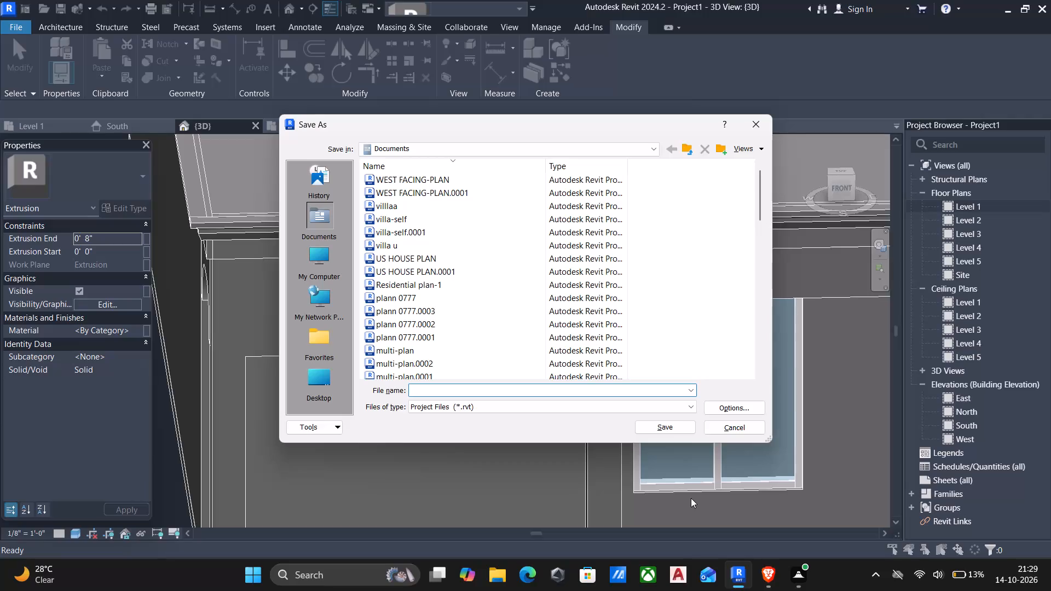
# Save the project in the Documents folder as "Duplex villa elevation 14.1".
pyautogui.press('d')
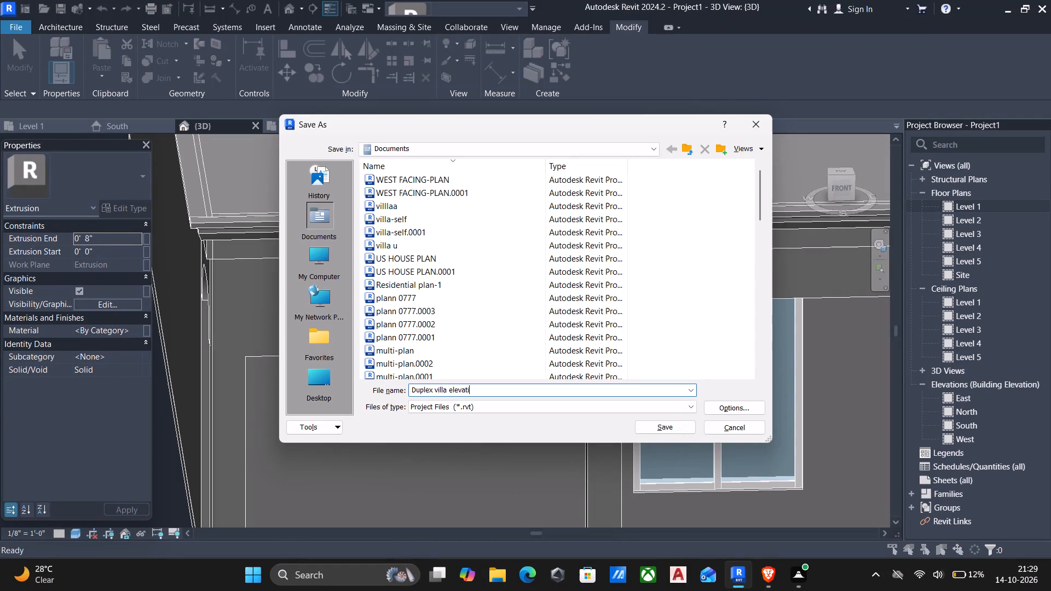
pyautogui.press('space')
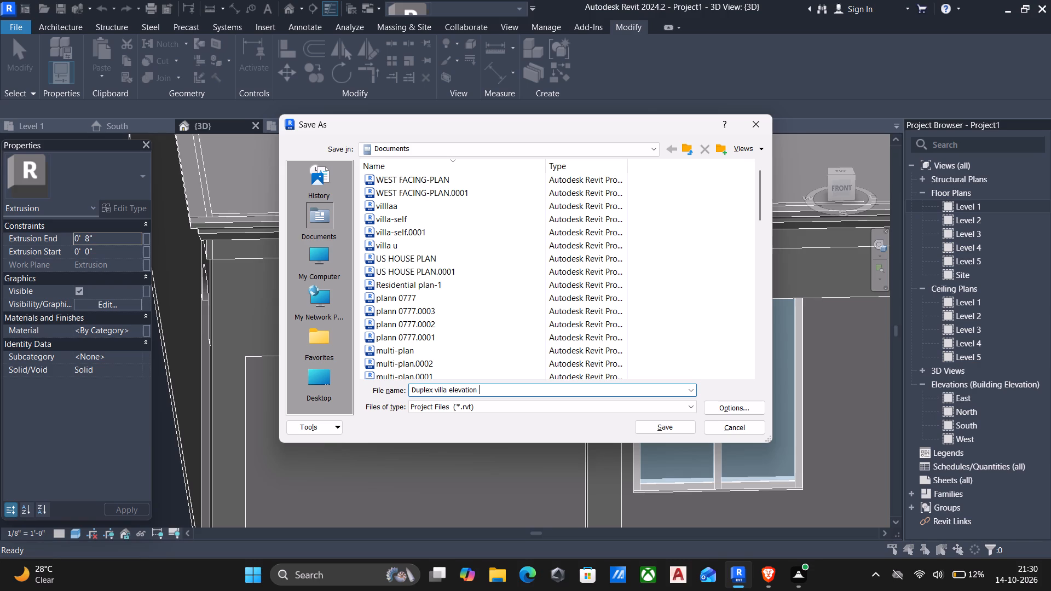
pyautogui.write("14.'")
pyautogui.press('BackSpace')
pyautogui.press('1')
pyautogui.click(661, 425)
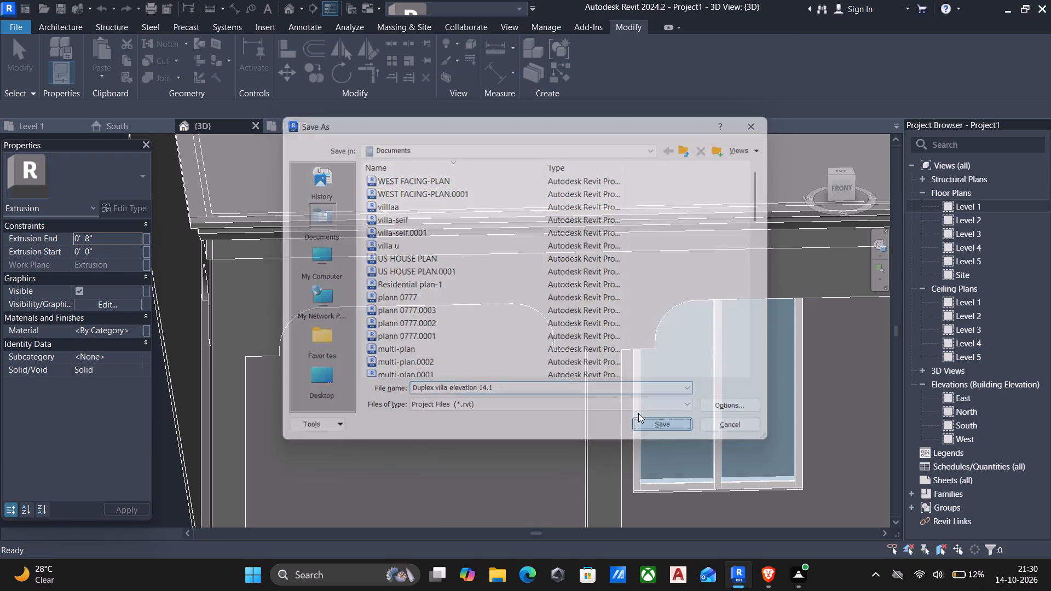
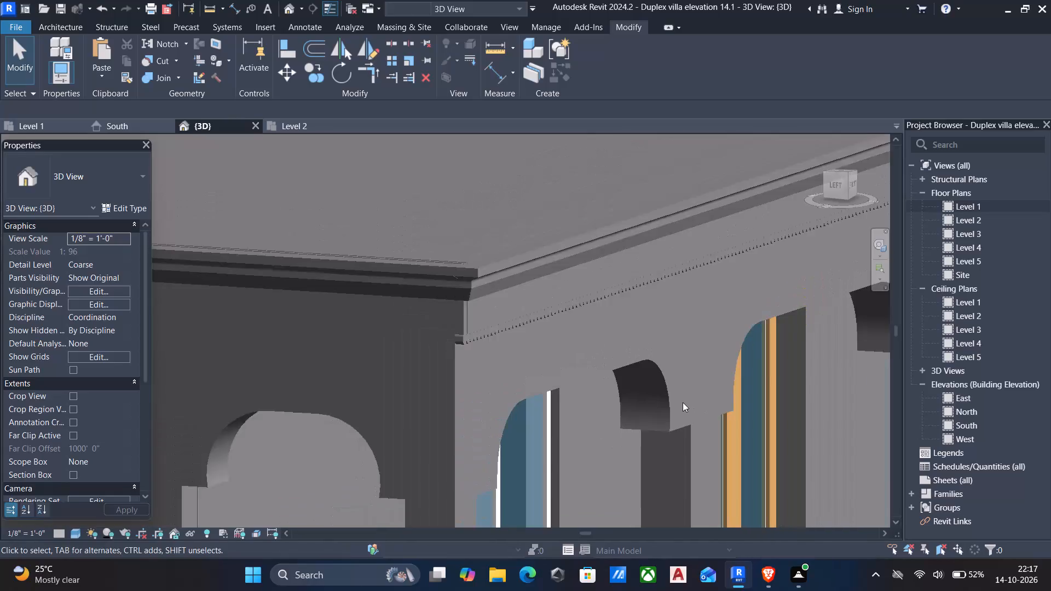
# Open the porch's in-place generic model for editing.
pyautogui.scroll(-2, 691, 367)
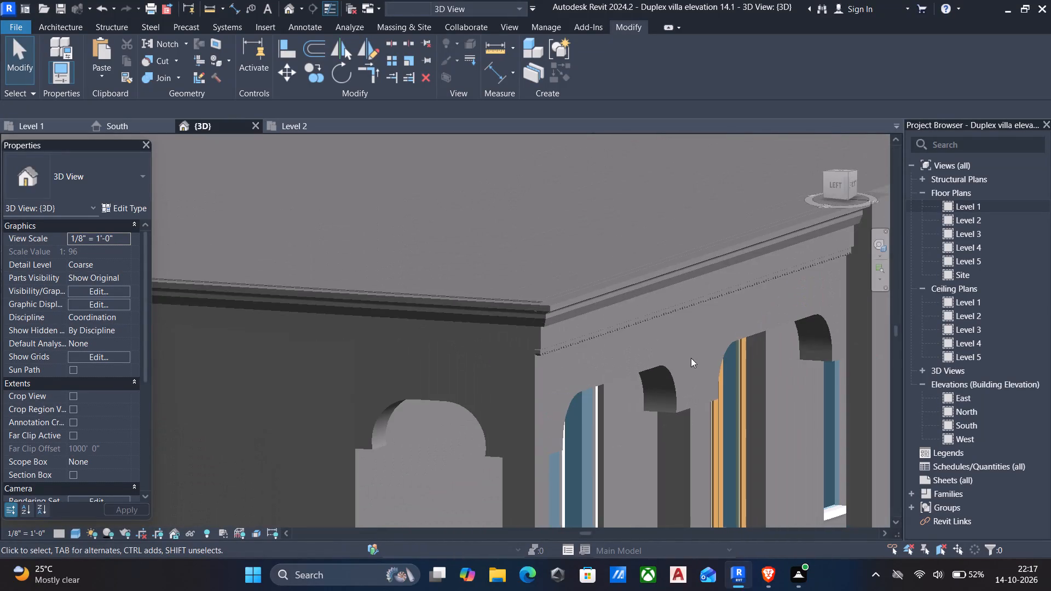
pyautogui.keyDown('shift'); pyautogui.moveTo(690, 354); pyautogui.dragTo(611, 362, button='middle'); pyautogui.keyUp('shift')
pyautogui.scroll(-4, 606, 360)
pyautogui.moveTo(607, 349); pyautogui.dragTo(538, 294, button='middle')
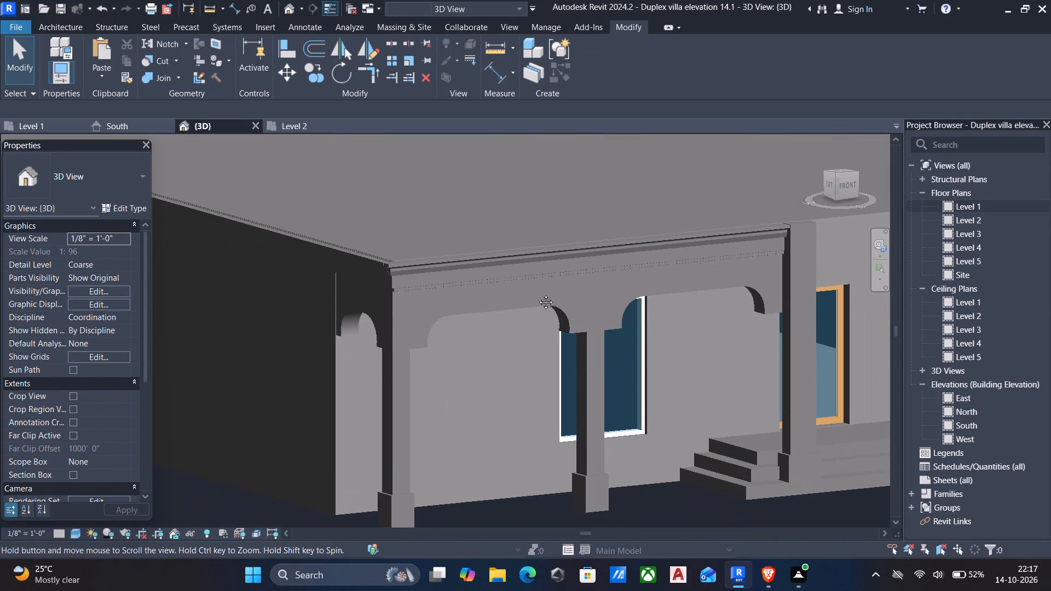
pyautogui.moveTo(538, 294); pyautogui.dragTo(532, 302, button='middle')
pyautogui.moveTo(648, 243); pyautogui.dragTo(512, 287, button='middle')
pyautogui.scroll(-3, 508, 289)
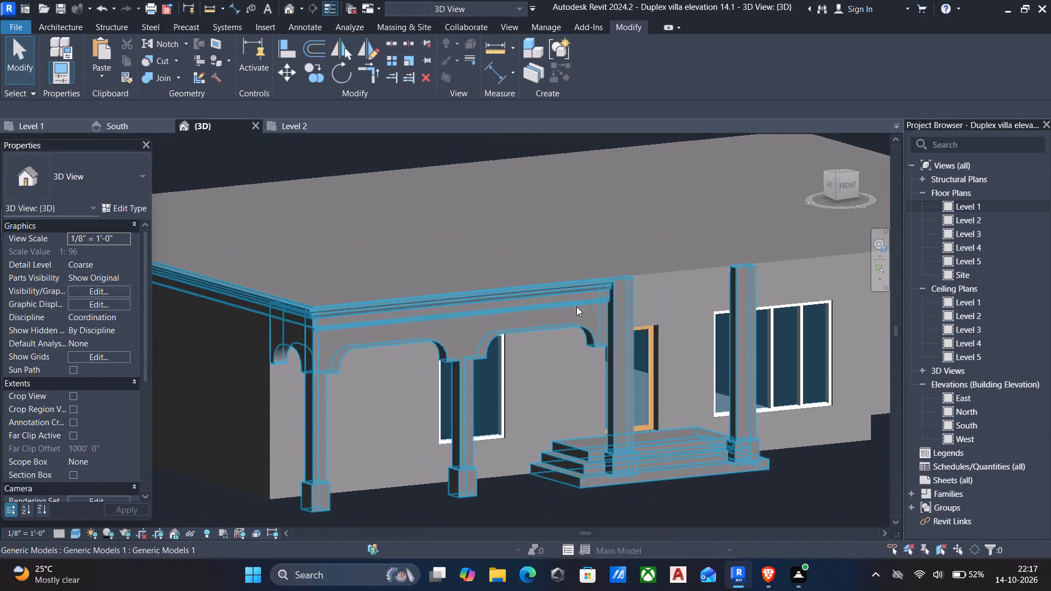
pyautogui.moveTo(594, 310); pyautogui.dragTo(546, 380, button='middle')
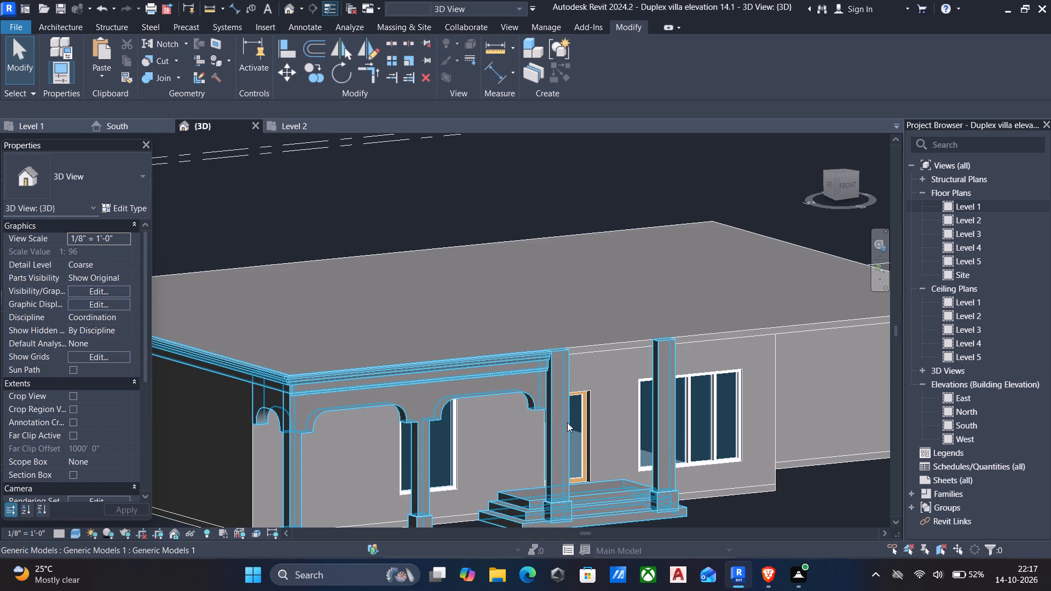
pyautogui.click(557, 398)
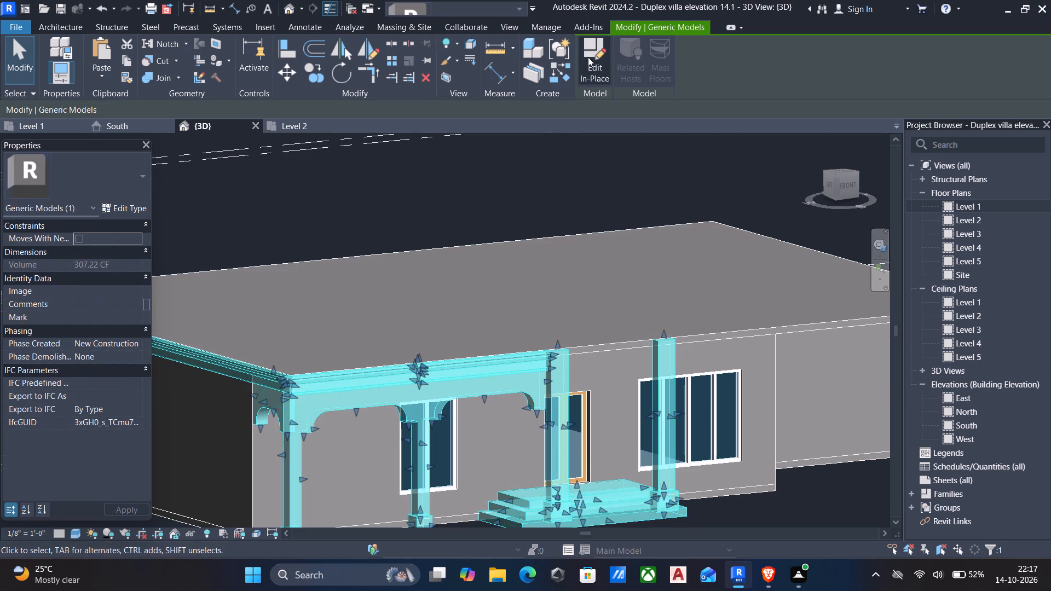
pyautogui.click(588, 56)
# In the front view, stretch the entrance column beside the arched porch bay upward to about 4'-10" above the porch cornice.
pyautogui.click(559, 361)
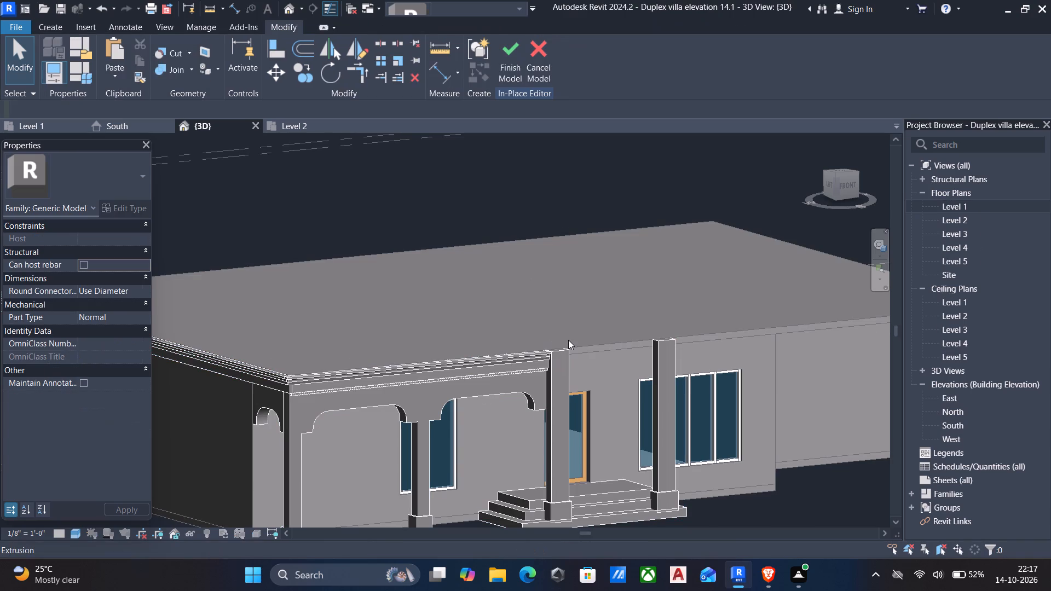
pyautogui.click(562, 356)
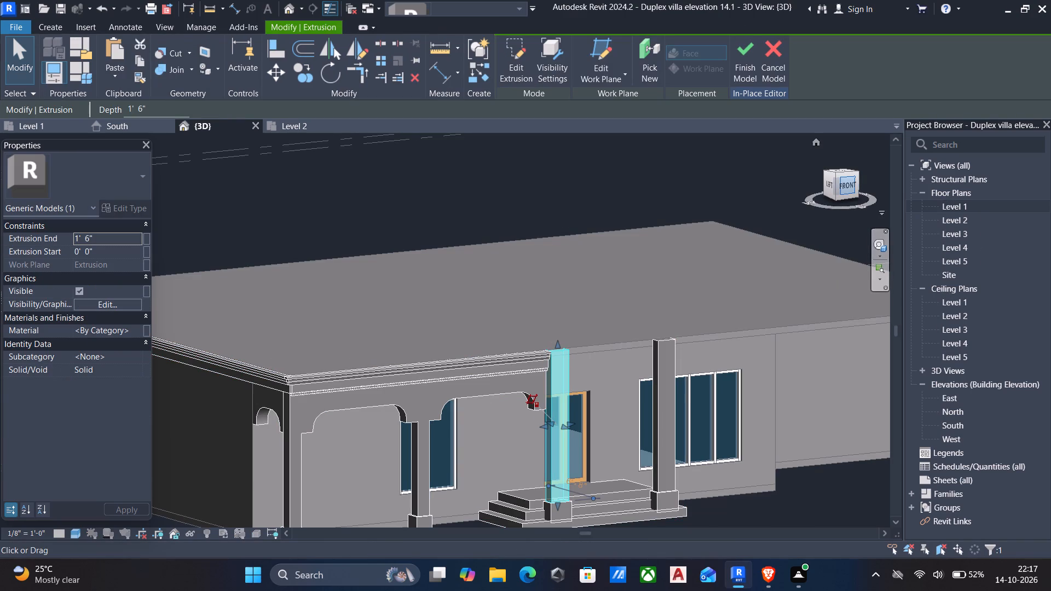
pyautogui.click(851, 187)
pyautogui.scroll(-4, 630, 276)
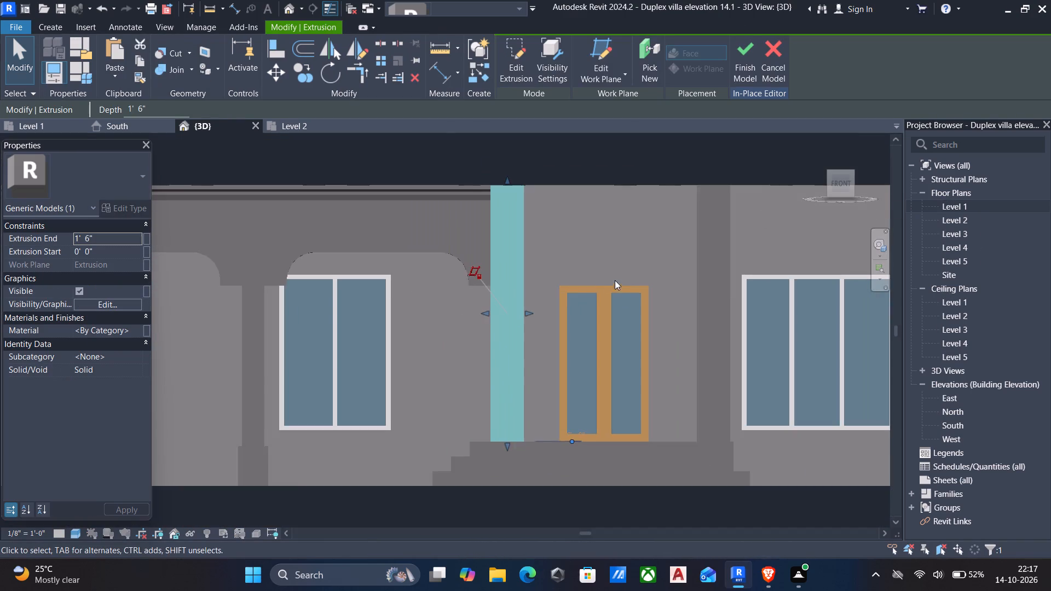
pyautogui.moveTo(610, 278); pyautogui.dragTo(581, 441, button='middle')
pyautogui.moveTo(492, 351); pyautogui.dragTo(494, 288)
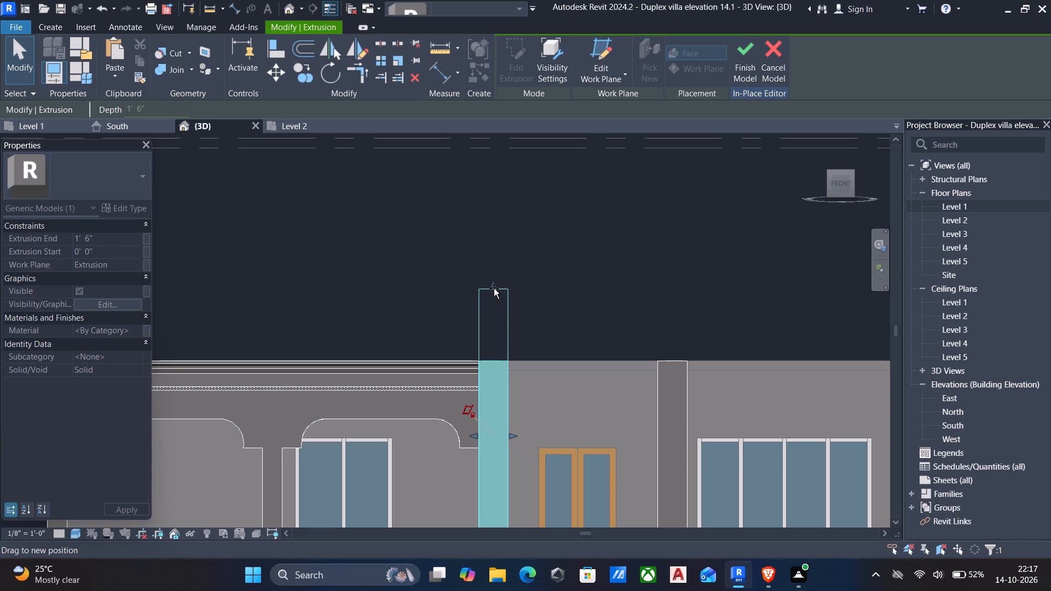
pyautogui.moveTo(494, 288); pyautogui.dragTo(493, 267)
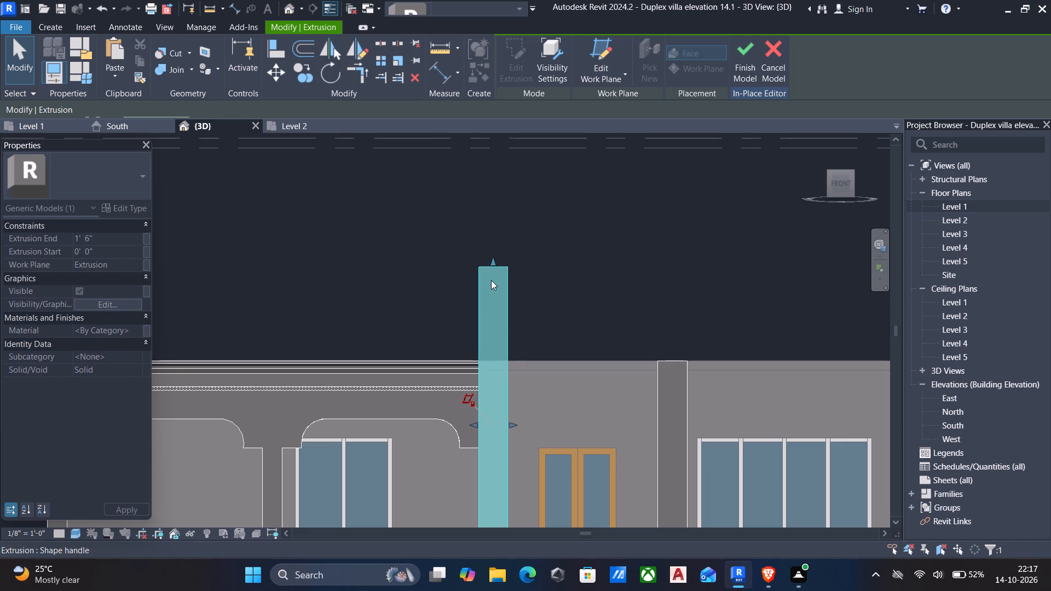
# Measure how far the stretched column rises above the top of the porch cornice.
pyautogui.write('dd')
pyautogui.scroll(6, 484, 298)
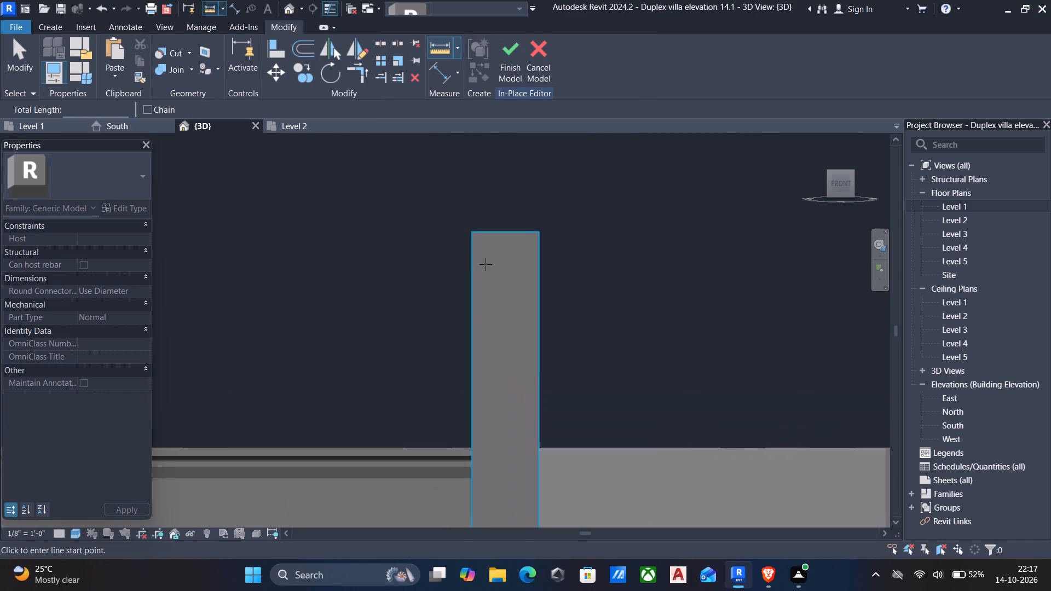
pyautogui.click(477, 236)
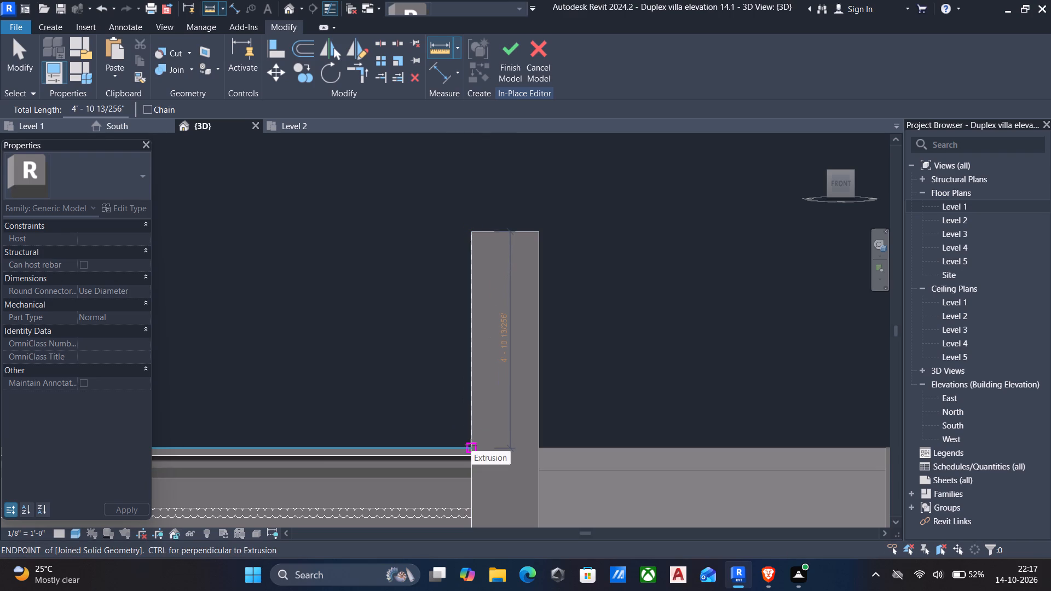
pyautogui.press('Escape')
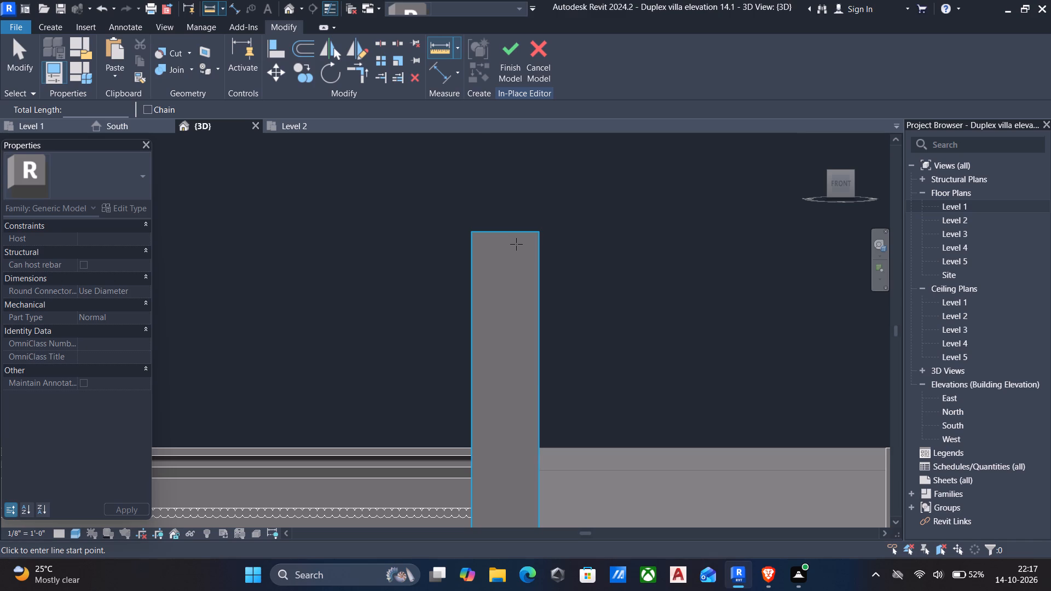
pyautogui.scroll(-3, 516, 244)
pyautogui.press('Escape')
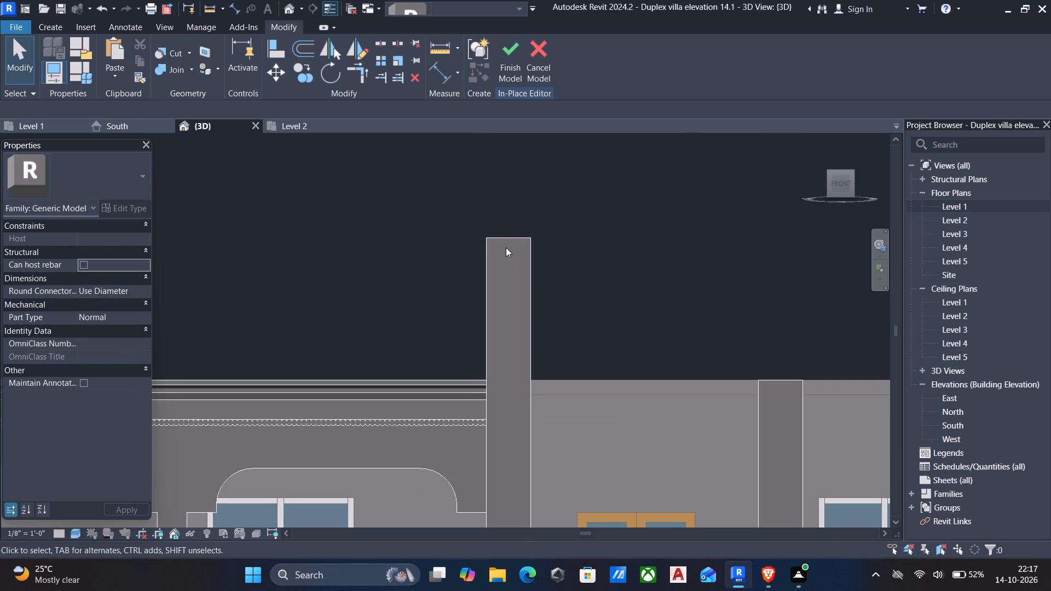
# Lower the top of the stretched entrance column slightly.
pyautogui.click(503, 234)
pyautogui.moveTo(509, 234); pyautogui.dragTo(509, 248)
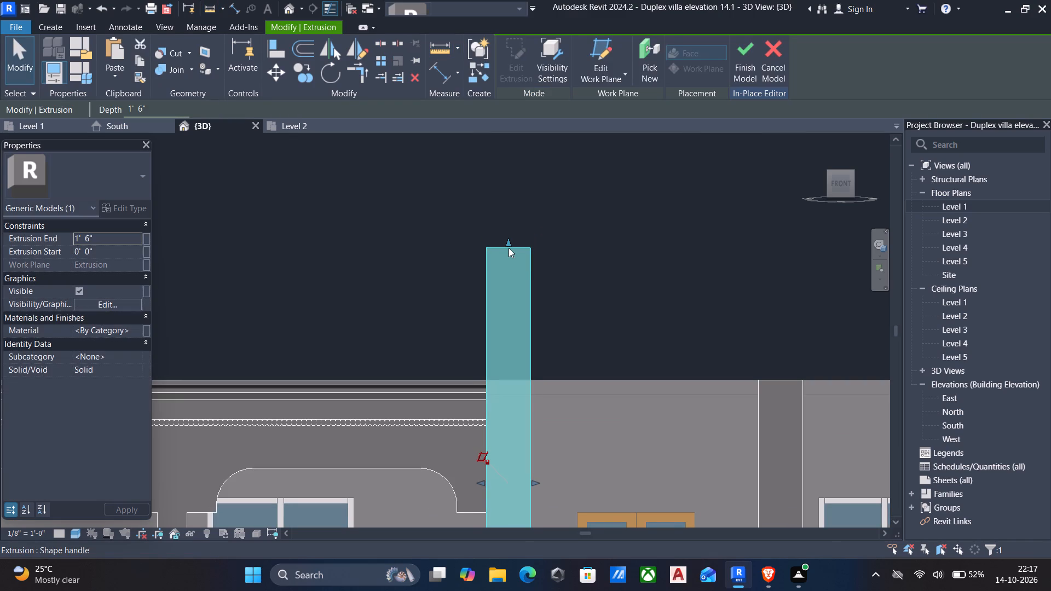
pyautogui.press('Escape')
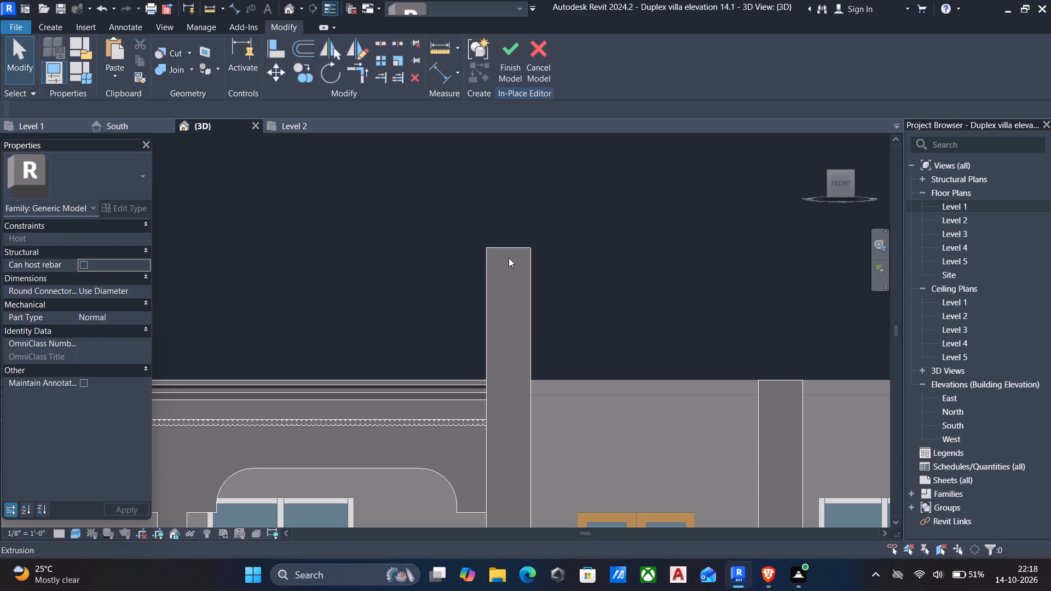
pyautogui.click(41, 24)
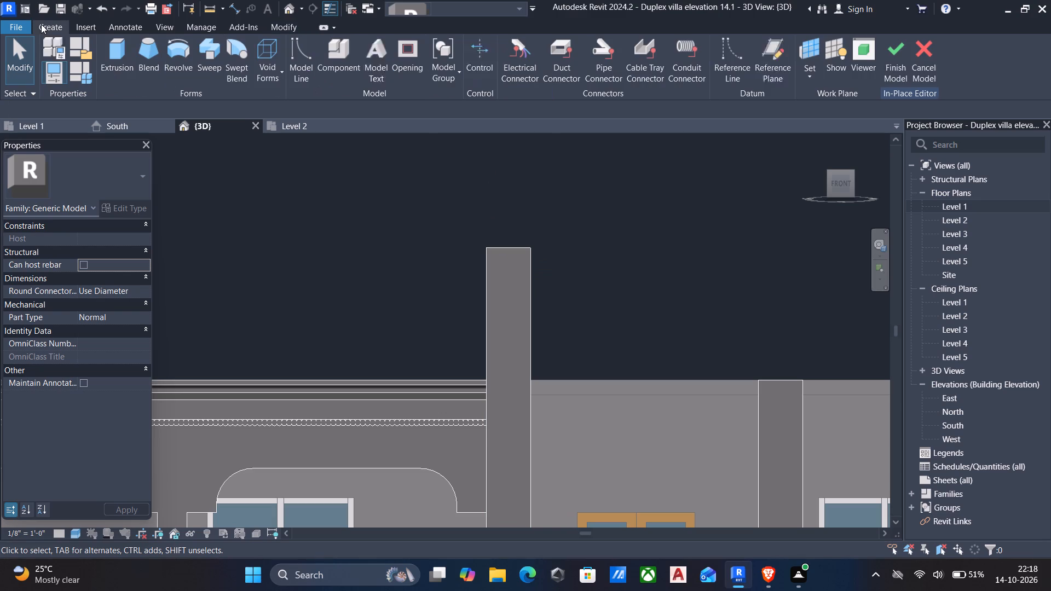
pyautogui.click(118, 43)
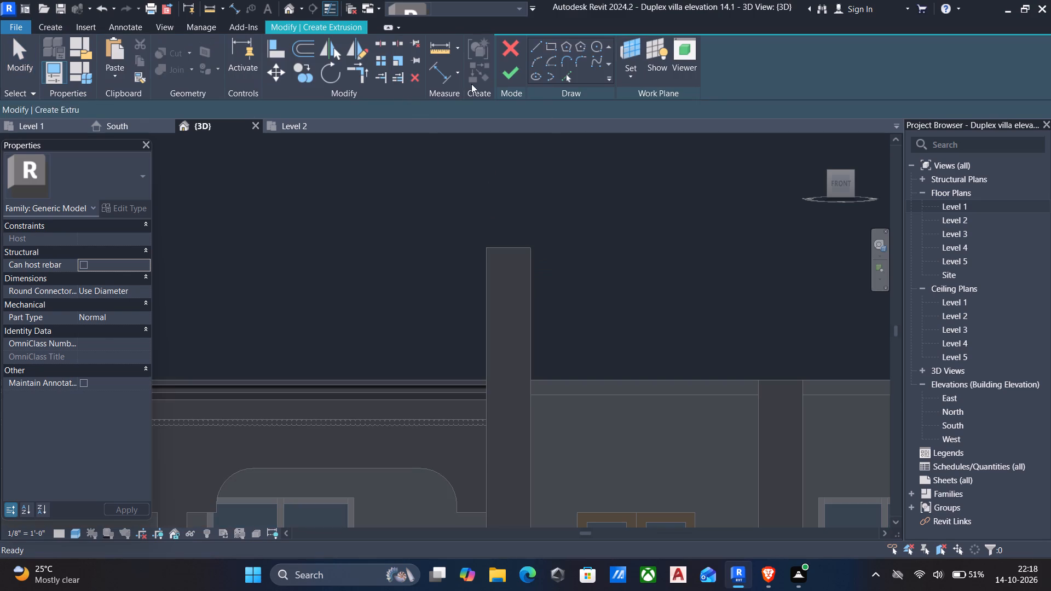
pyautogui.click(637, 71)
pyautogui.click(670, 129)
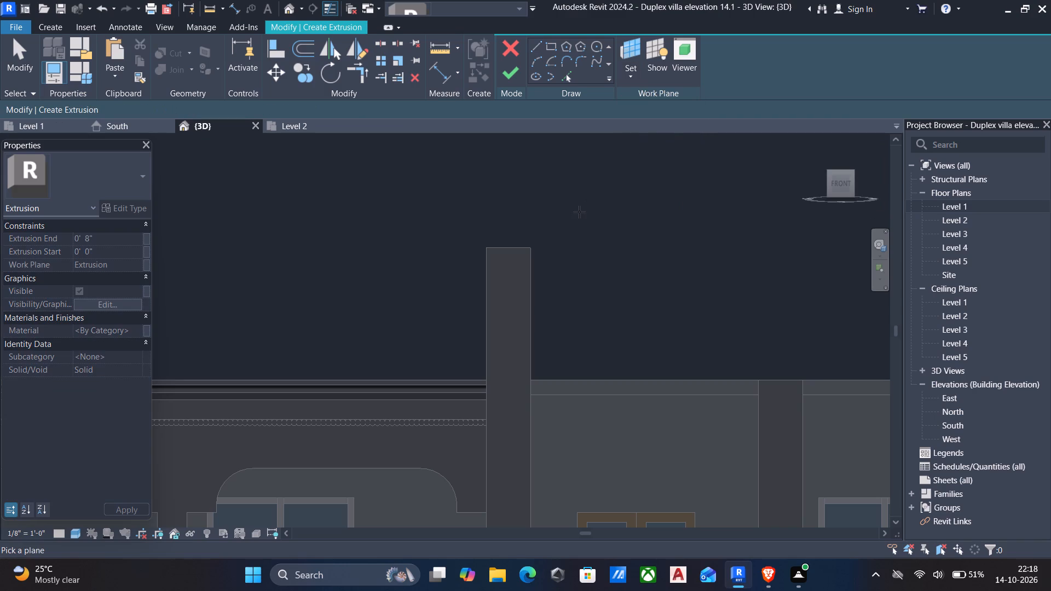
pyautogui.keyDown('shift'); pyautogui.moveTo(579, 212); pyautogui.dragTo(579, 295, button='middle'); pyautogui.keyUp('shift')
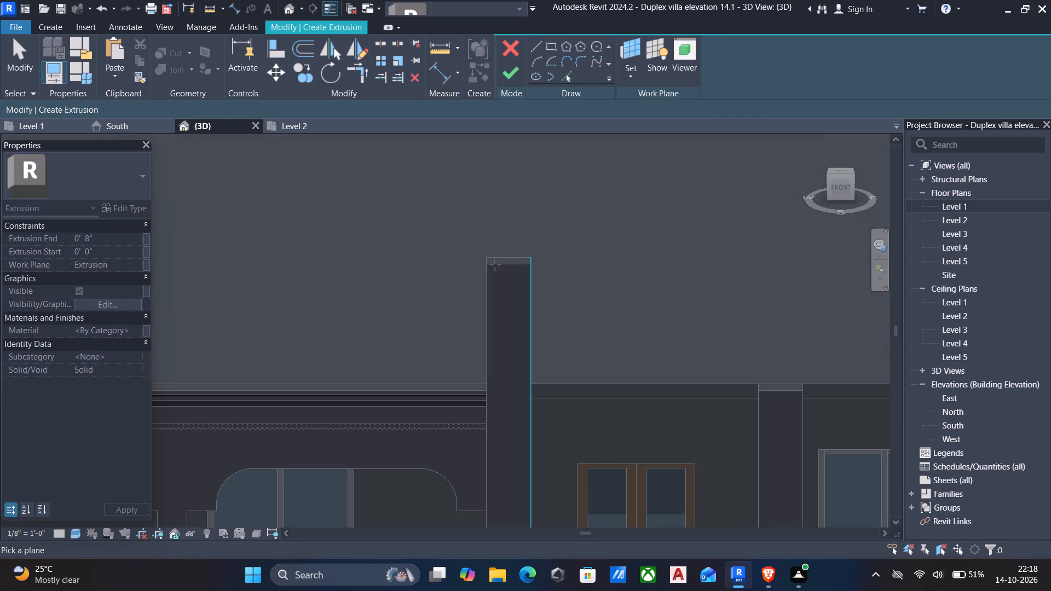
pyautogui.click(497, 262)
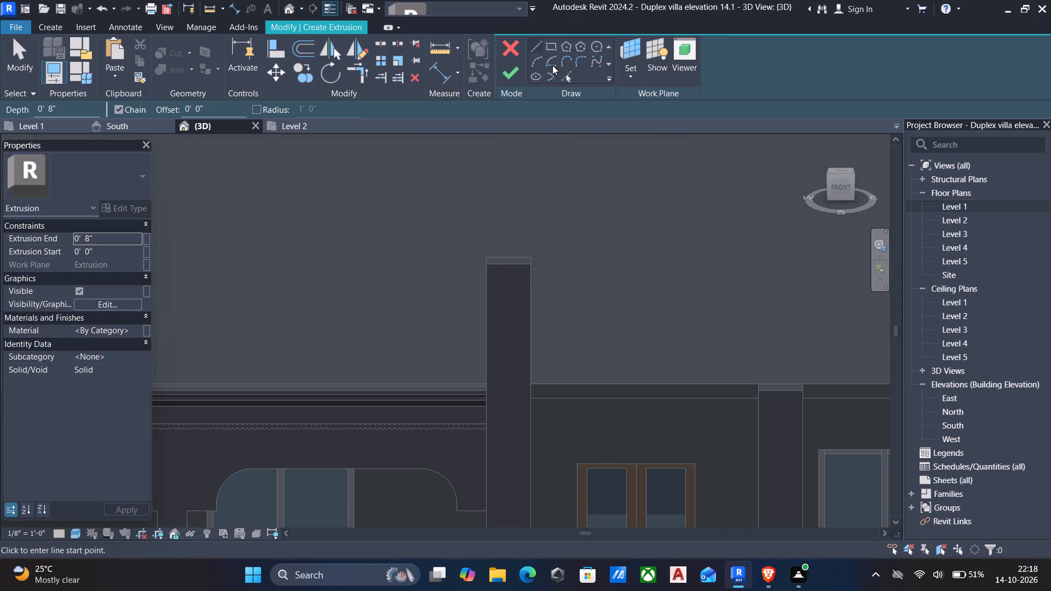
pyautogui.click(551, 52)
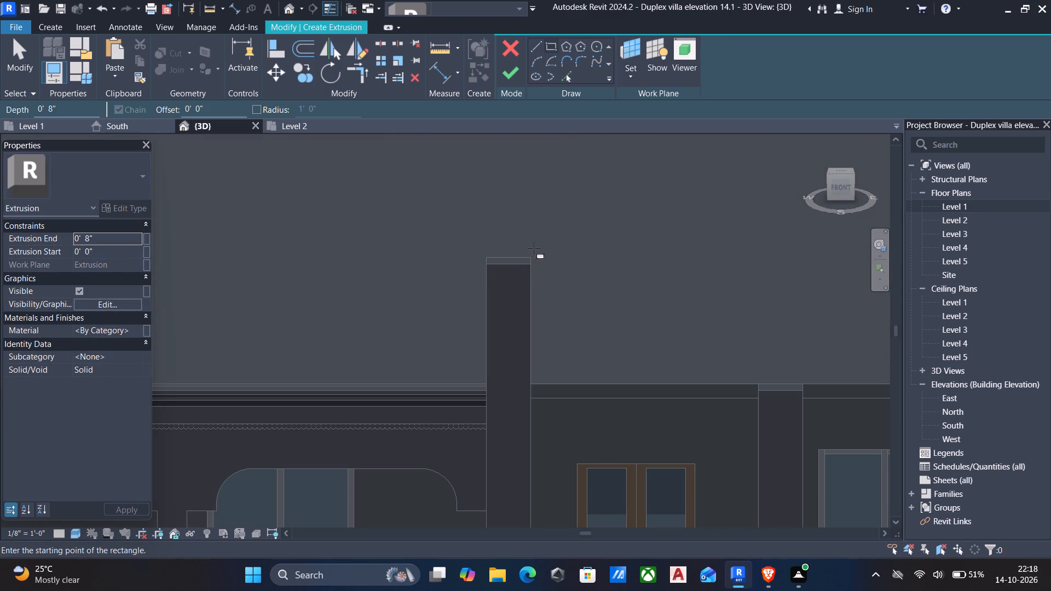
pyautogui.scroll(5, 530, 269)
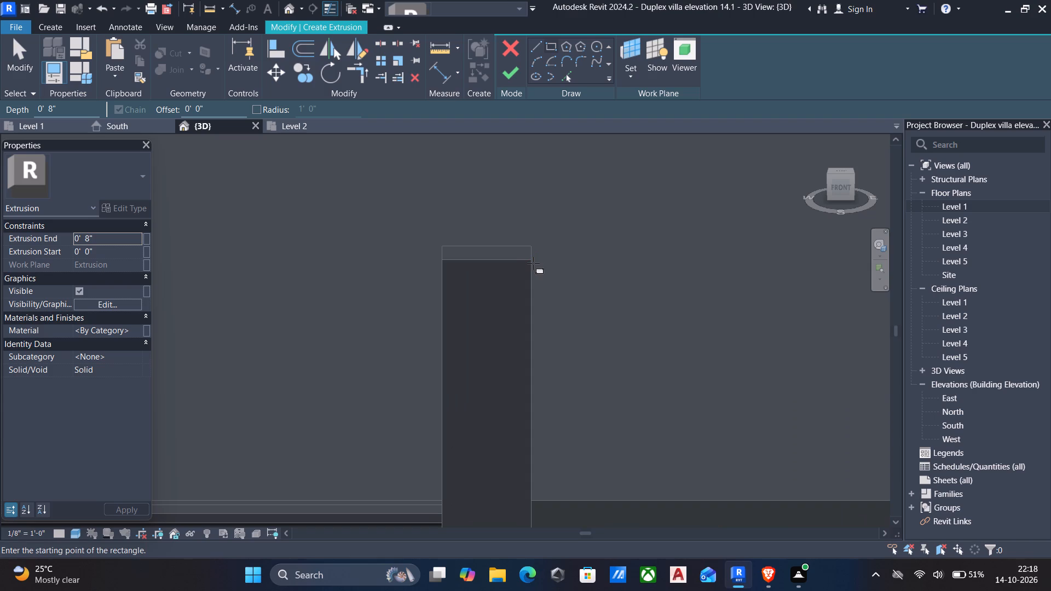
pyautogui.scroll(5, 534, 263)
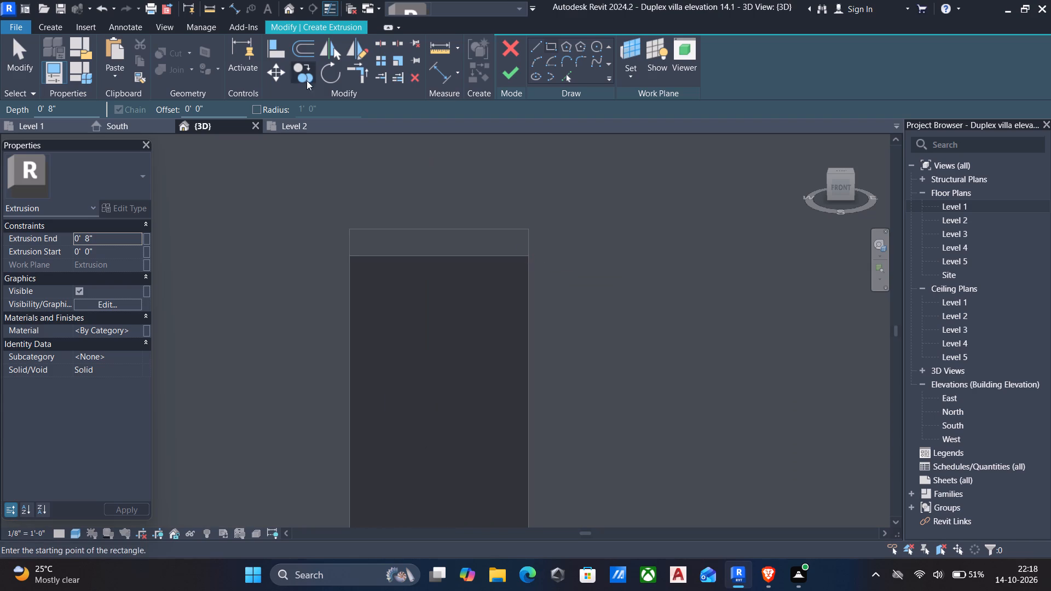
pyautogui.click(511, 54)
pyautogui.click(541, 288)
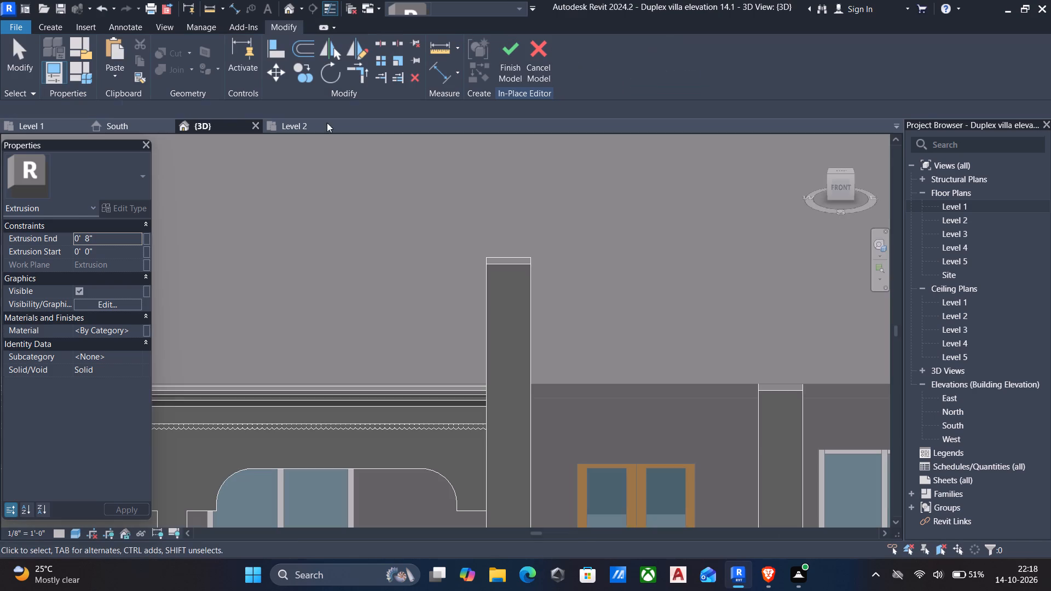
# Start a solid blend and sketch its rectangular base, about 1'-6" by 0'-2 3/4", across the stretched column's top.
pyautogui.click(50, 26)
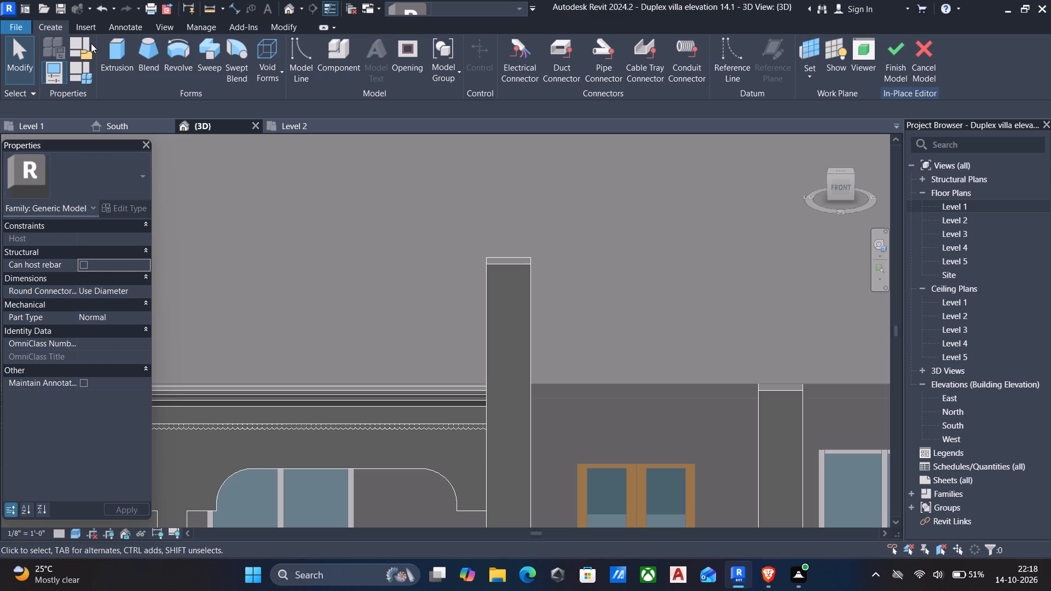
pyautogui.click(151, 54)
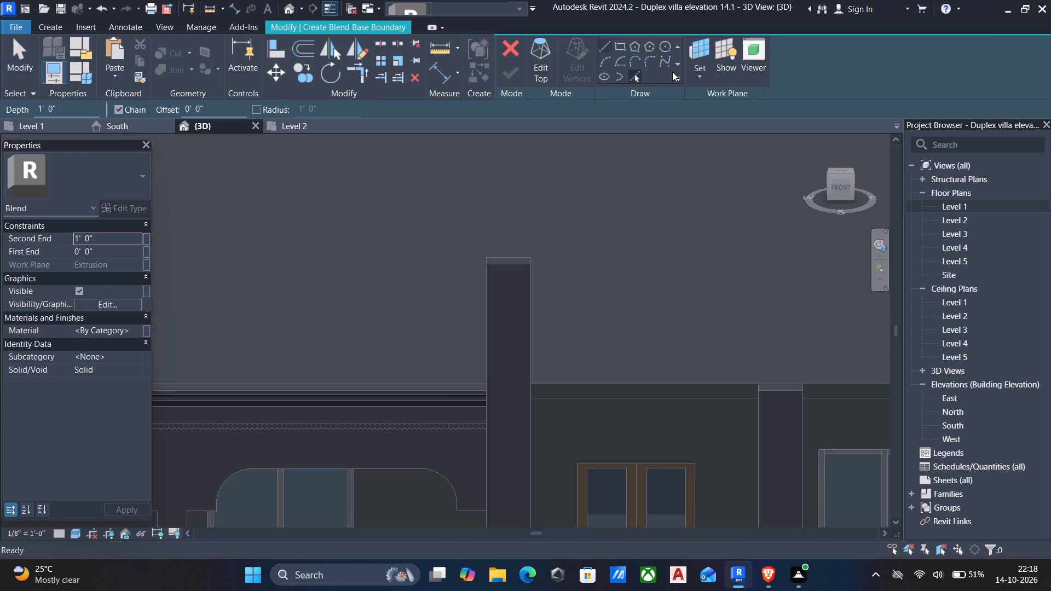
pyautogui.click(695, 72)
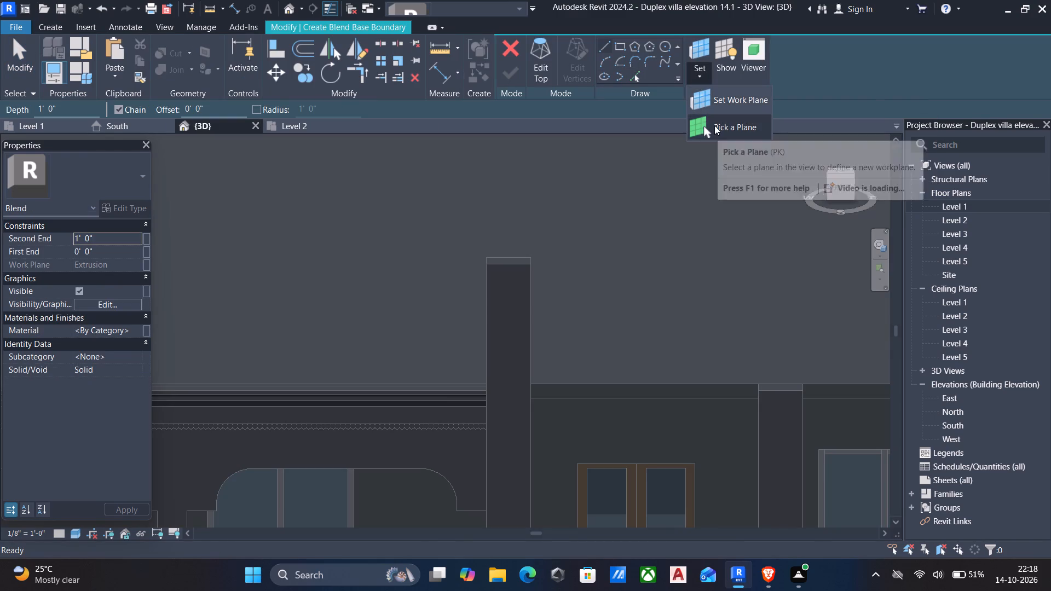
pyautogui.click(714, 125)
pyautogui.click(616, 44)
pyautogui.scroll(4, 519, 270)
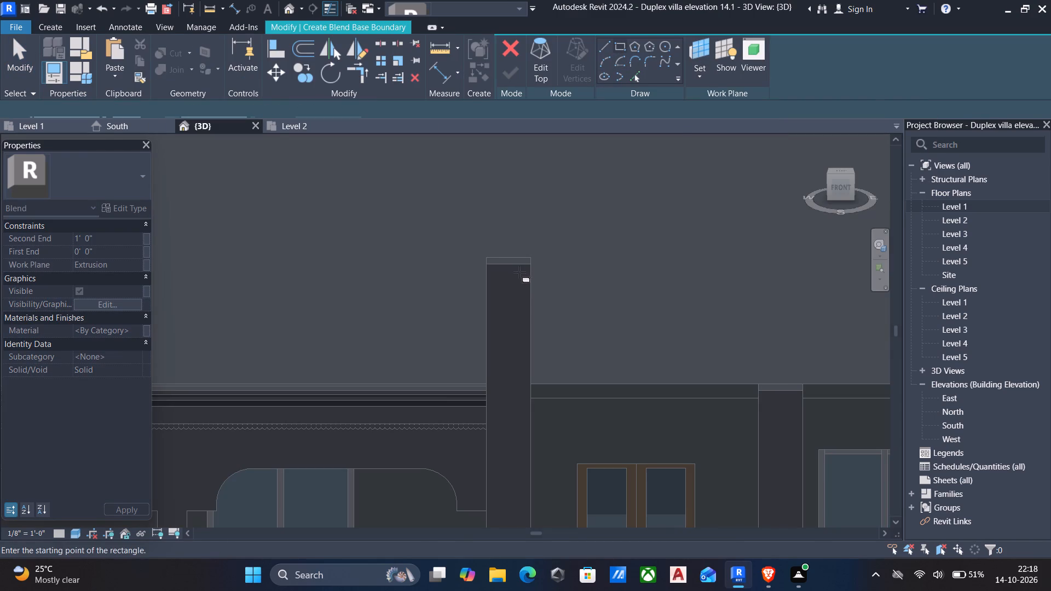
pyautogui.scroll(7, 519, 272)
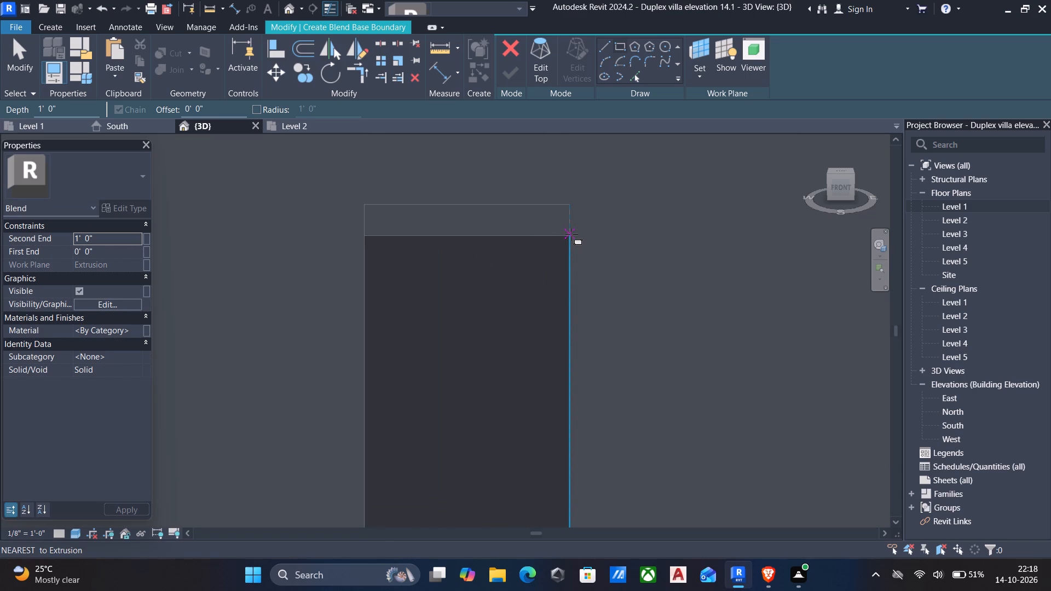
pyautogui.click(571, 234)
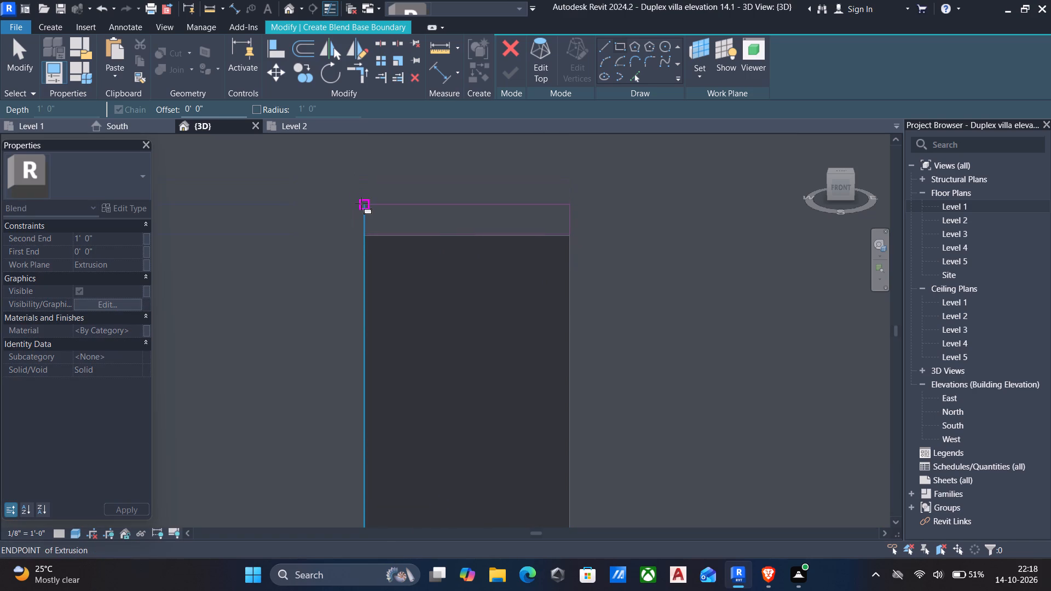
pyautogui.click(361, 204)
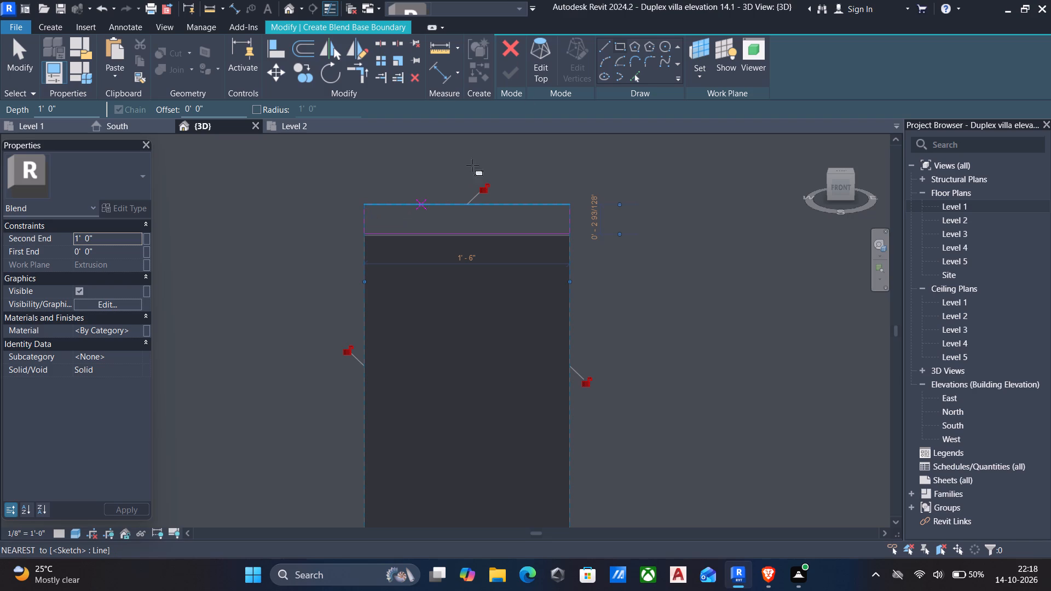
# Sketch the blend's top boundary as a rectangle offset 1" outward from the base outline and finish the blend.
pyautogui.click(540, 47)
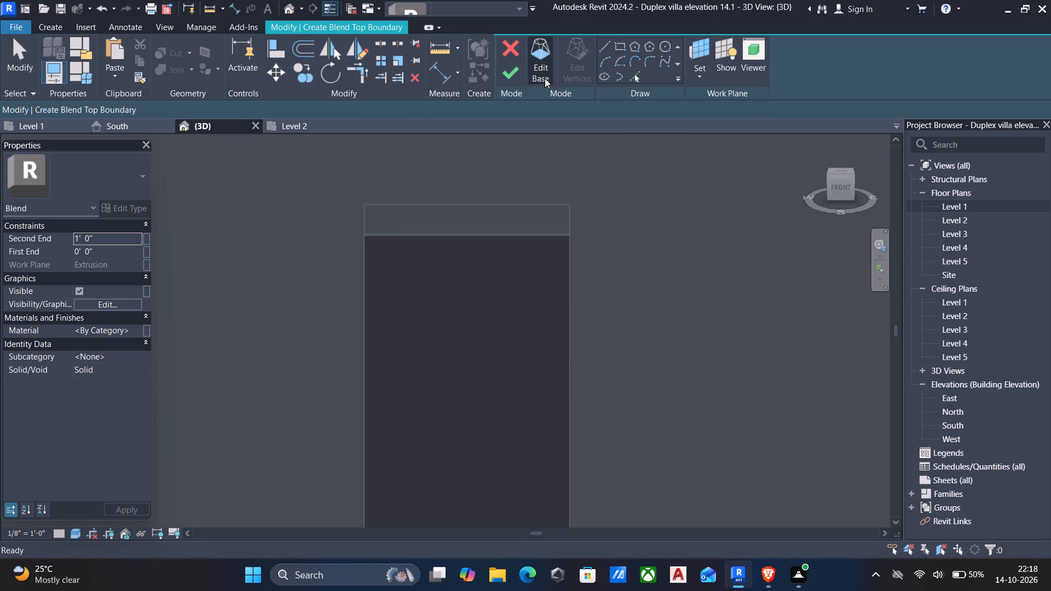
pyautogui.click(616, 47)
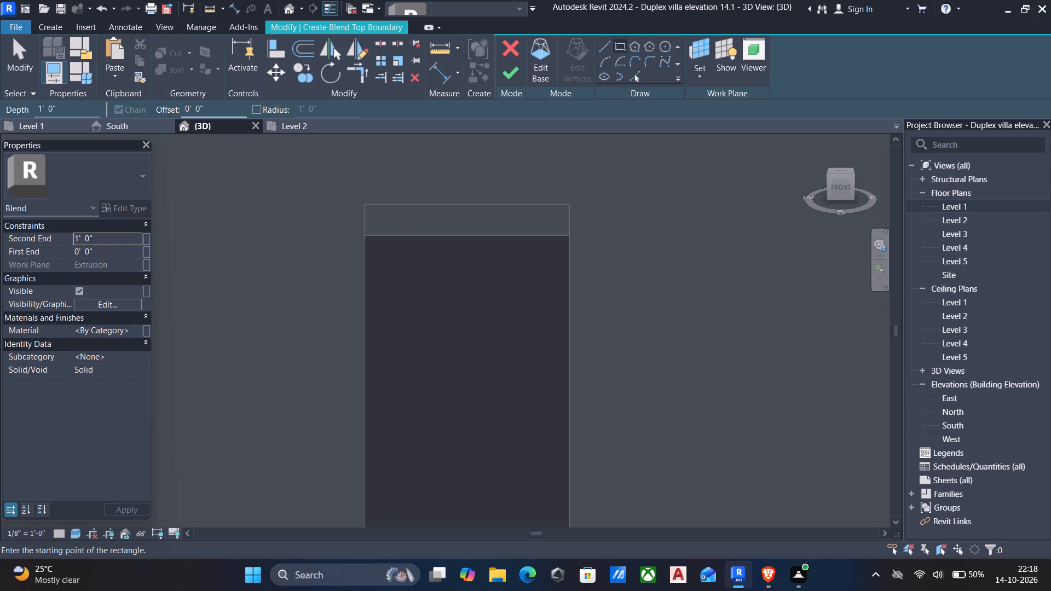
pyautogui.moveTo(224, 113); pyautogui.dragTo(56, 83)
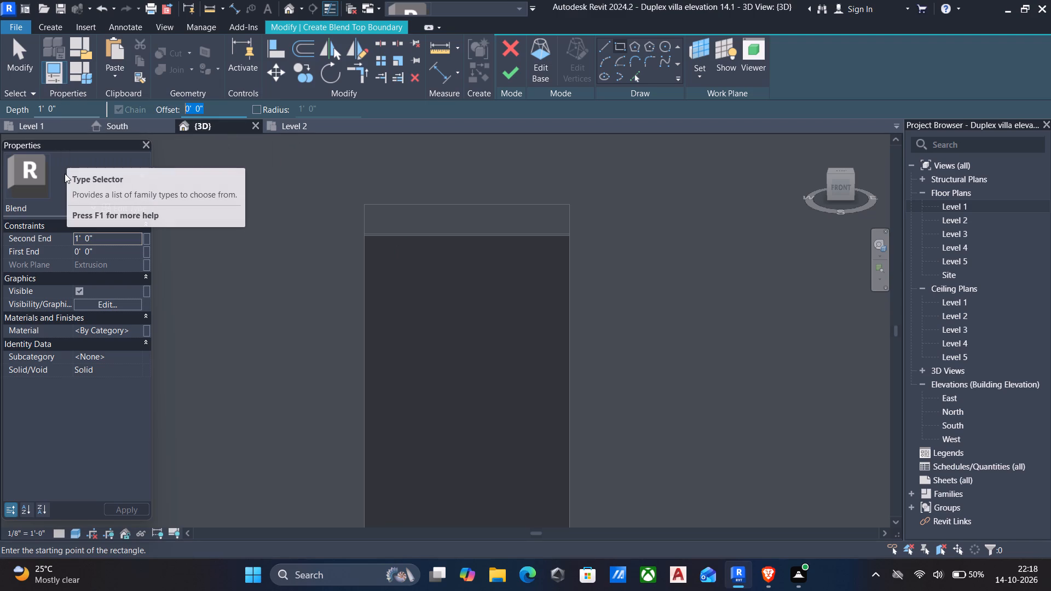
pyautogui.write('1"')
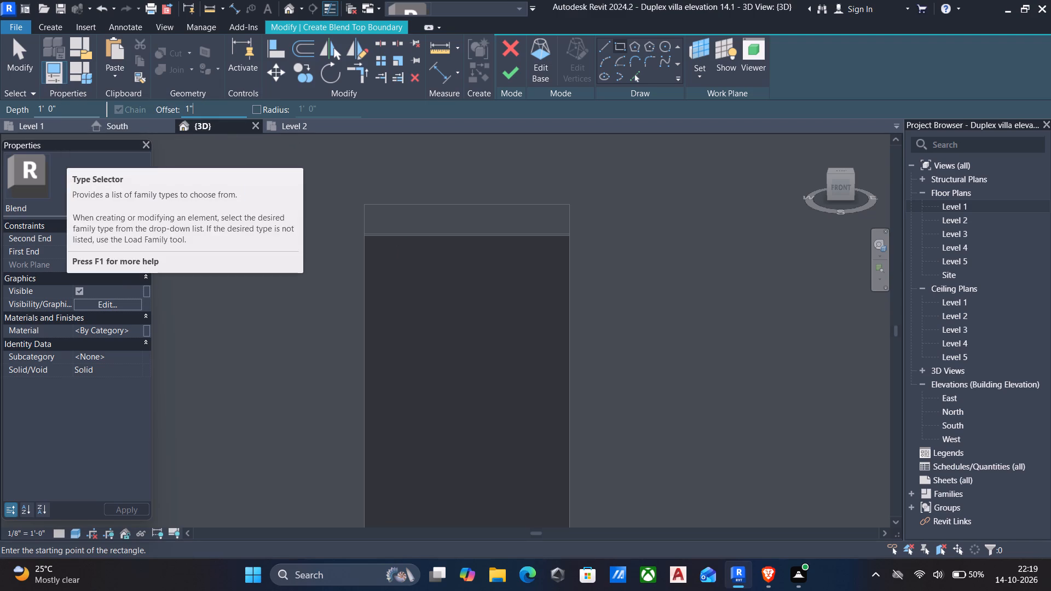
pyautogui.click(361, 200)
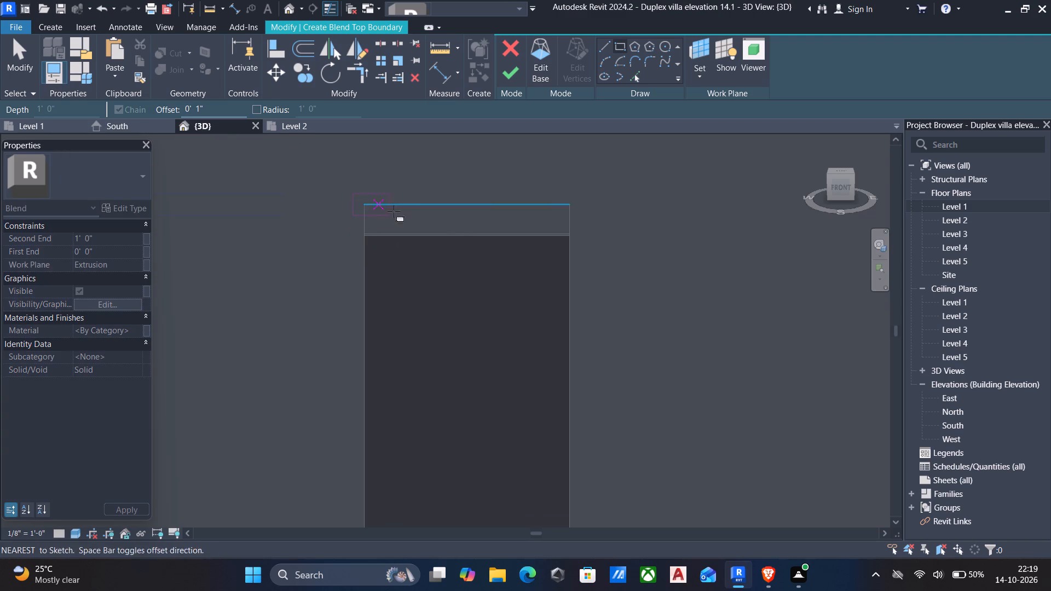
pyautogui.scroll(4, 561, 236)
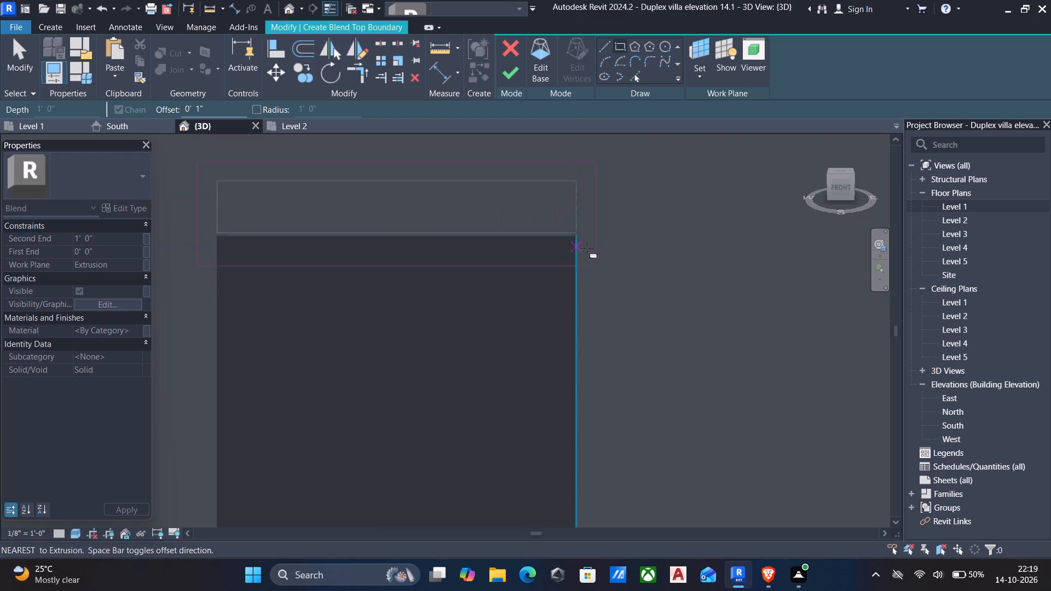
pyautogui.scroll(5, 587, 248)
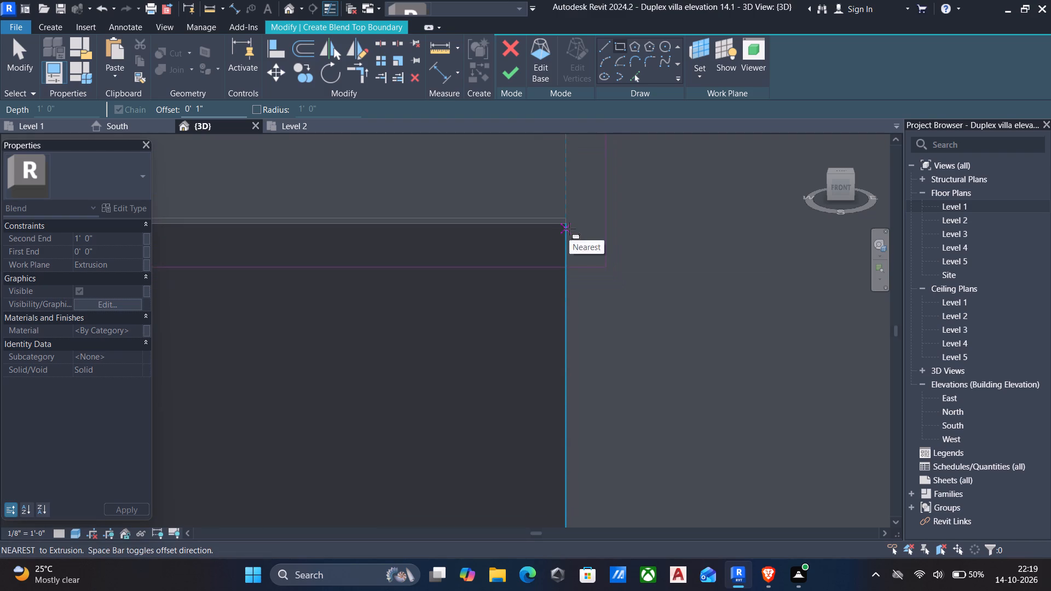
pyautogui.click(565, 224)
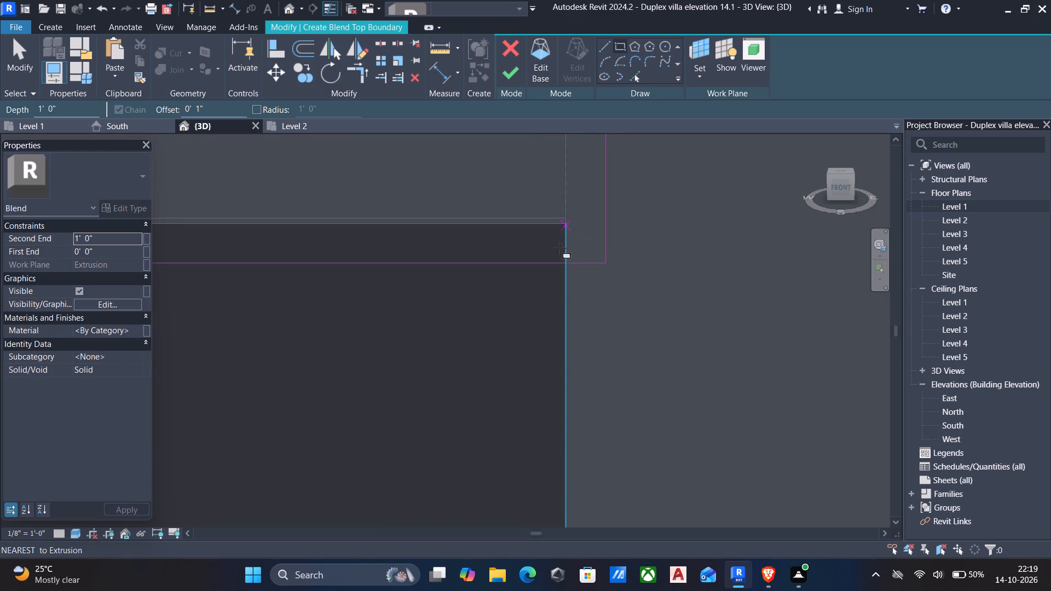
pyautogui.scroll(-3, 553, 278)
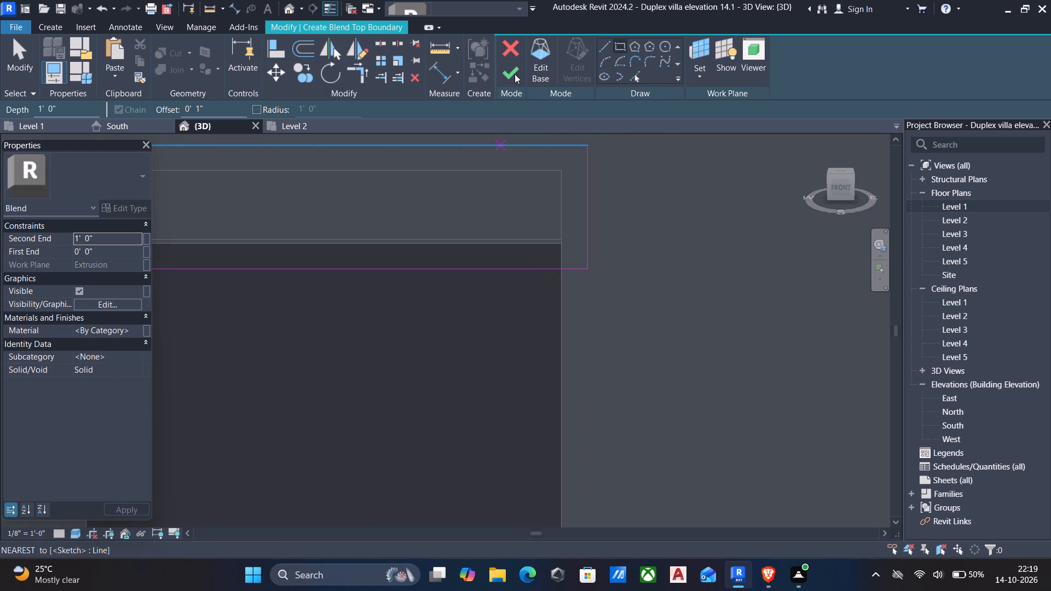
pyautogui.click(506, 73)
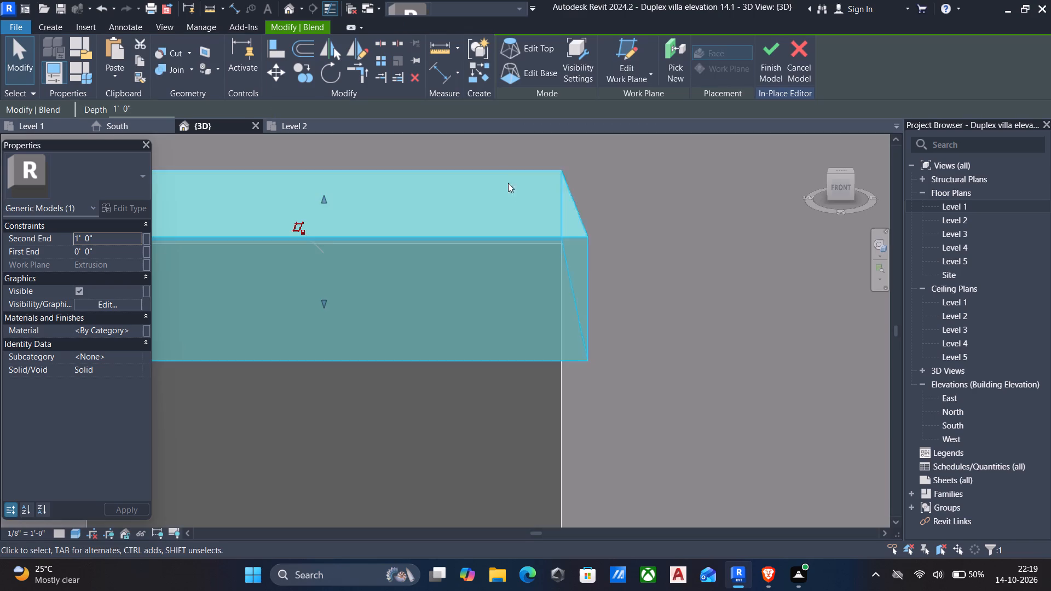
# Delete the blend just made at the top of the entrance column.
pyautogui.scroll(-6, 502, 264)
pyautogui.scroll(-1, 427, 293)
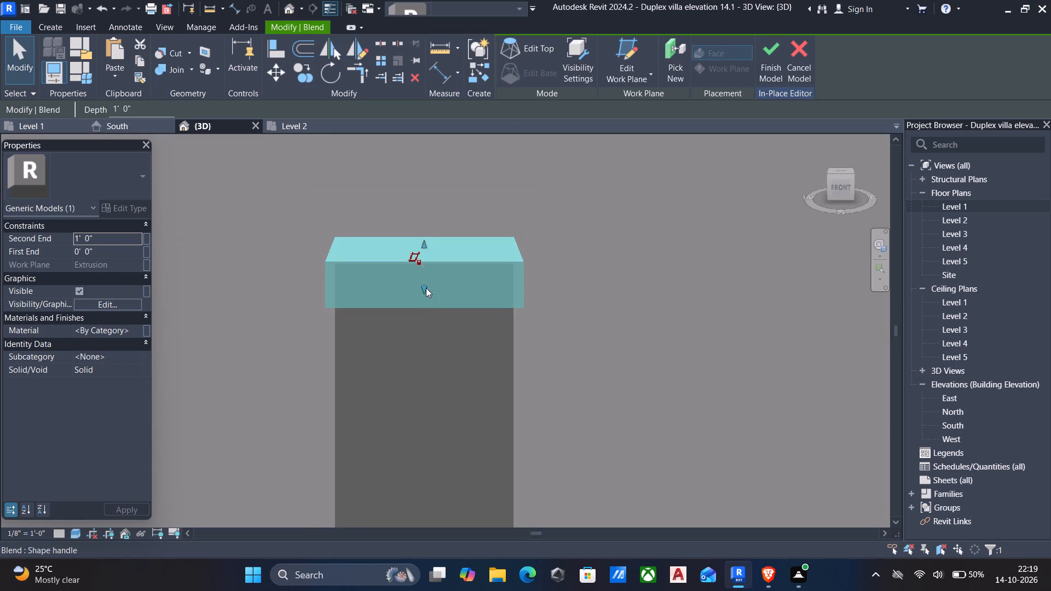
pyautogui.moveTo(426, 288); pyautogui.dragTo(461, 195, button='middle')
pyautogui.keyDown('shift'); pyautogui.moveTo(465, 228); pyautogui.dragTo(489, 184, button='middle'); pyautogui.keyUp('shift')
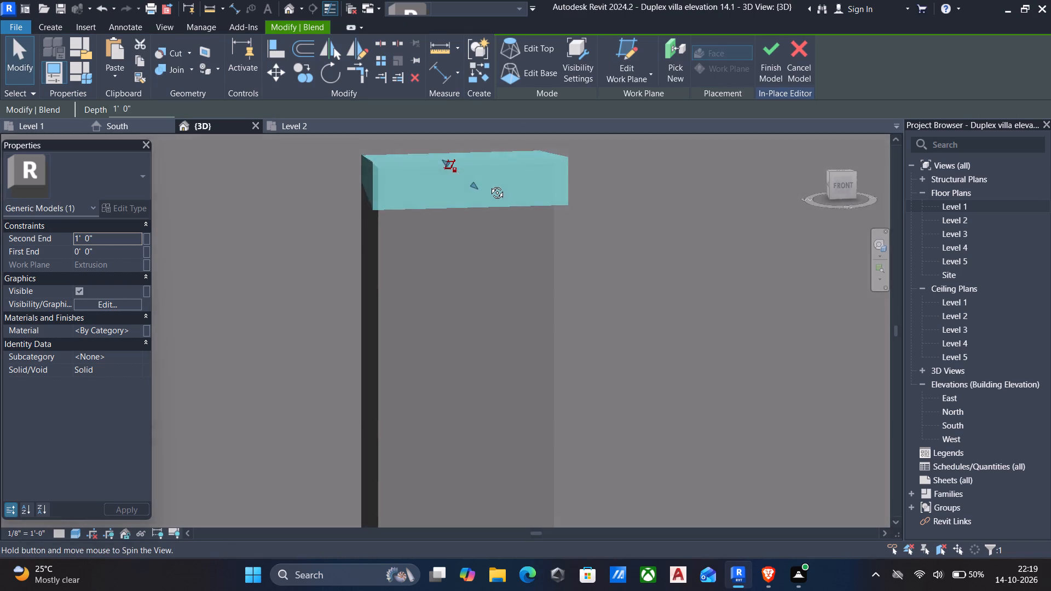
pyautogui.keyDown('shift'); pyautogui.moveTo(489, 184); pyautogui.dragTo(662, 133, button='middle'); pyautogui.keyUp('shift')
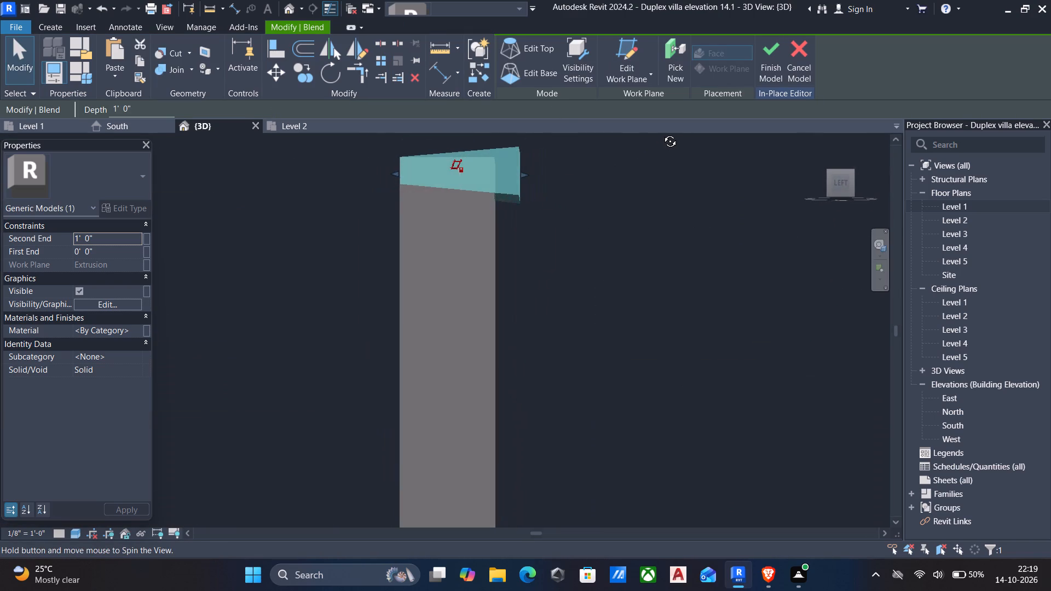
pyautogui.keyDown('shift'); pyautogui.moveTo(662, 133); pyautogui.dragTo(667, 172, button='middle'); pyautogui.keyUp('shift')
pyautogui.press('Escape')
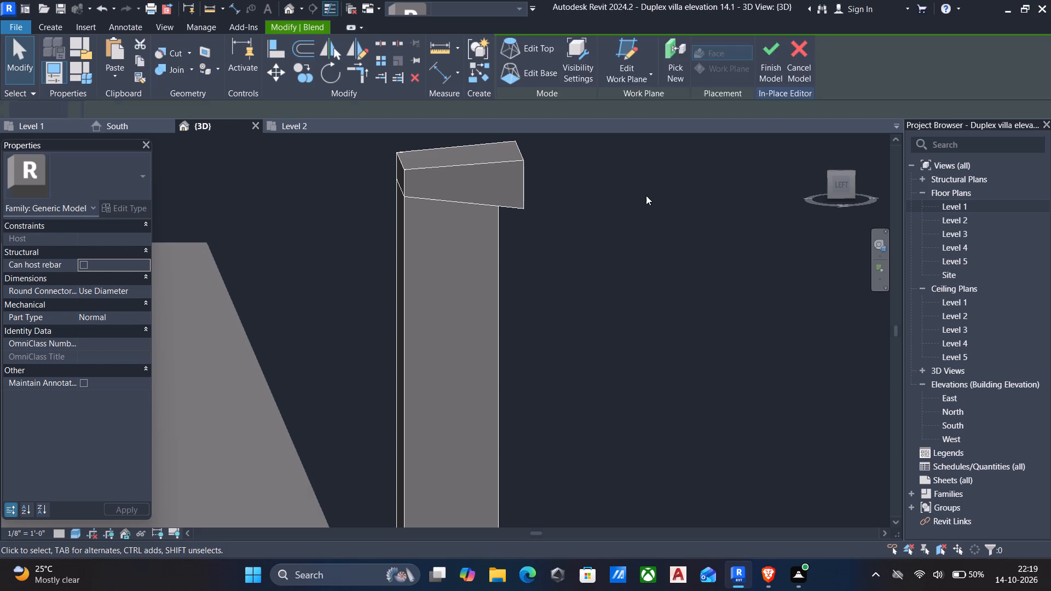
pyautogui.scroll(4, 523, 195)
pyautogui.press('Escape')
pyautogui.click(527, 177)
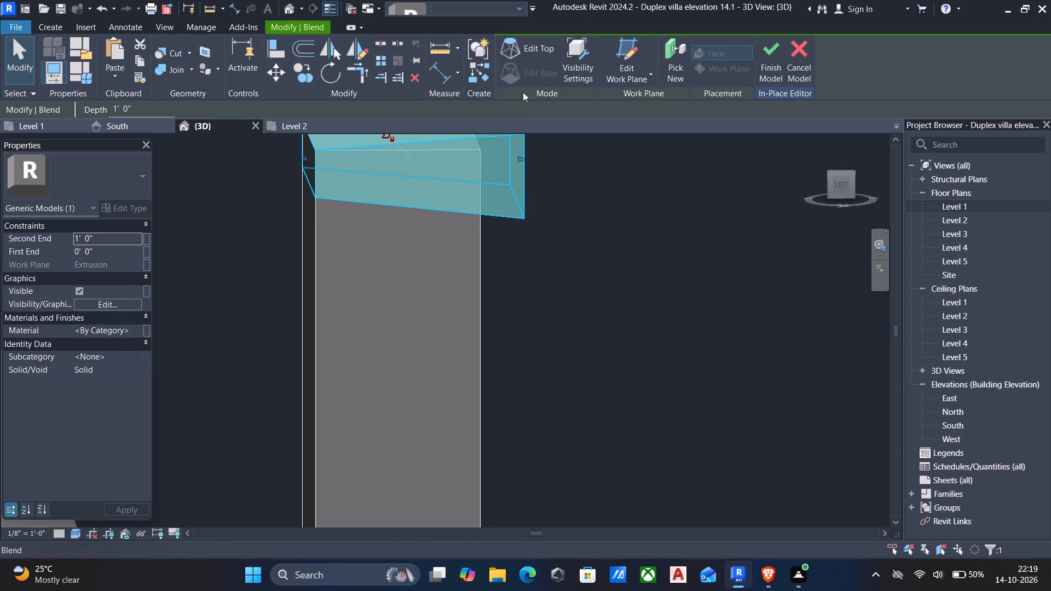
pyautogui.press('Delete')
# Start a new solid blend with its work plane picked on the entrance column's top face.
pyautogui.moveTo(489, 165); pyautogui.dragTo(523, 321, button='middle')
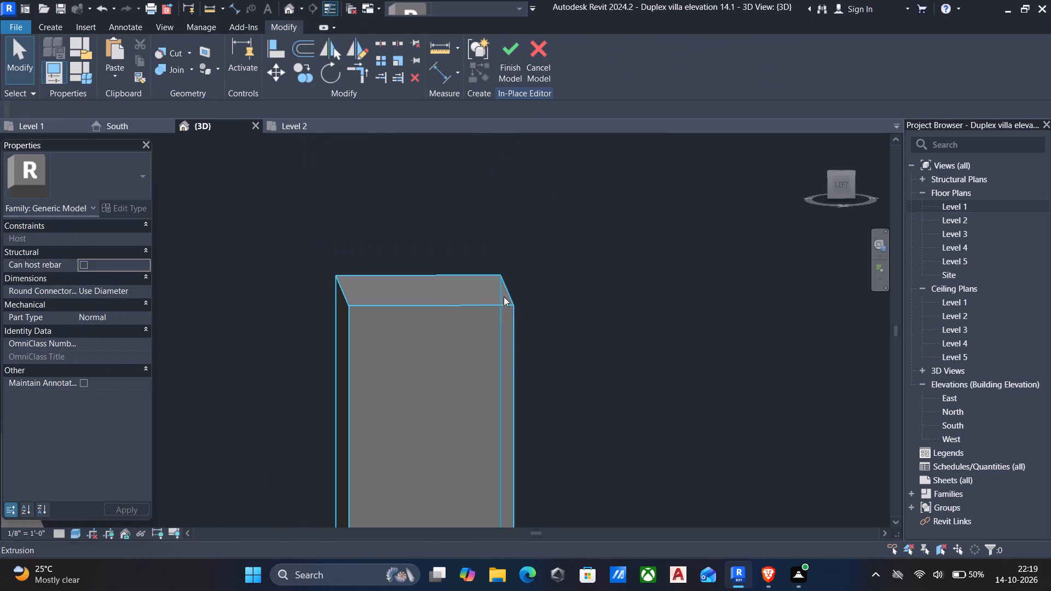
pyautogui.keyDown('shift'); pyautogui.moveTo(483, 287); pyautogui.dragTo(486, 370, button='middle'); pyautogui.keyUp('shift')
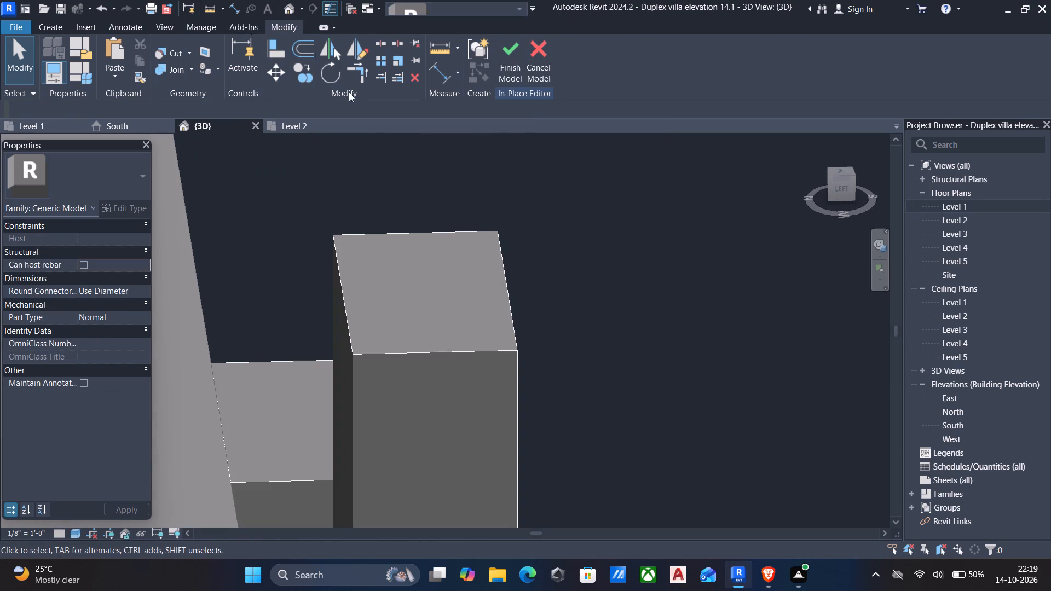
pyautogui.click(43, 26)
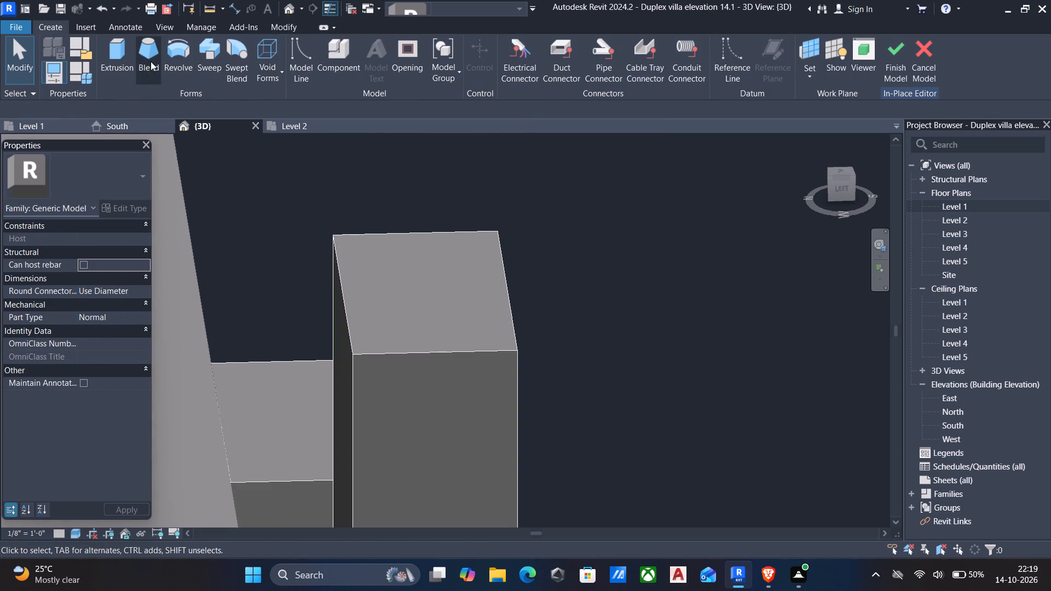
pyautogui.click(141, 54)
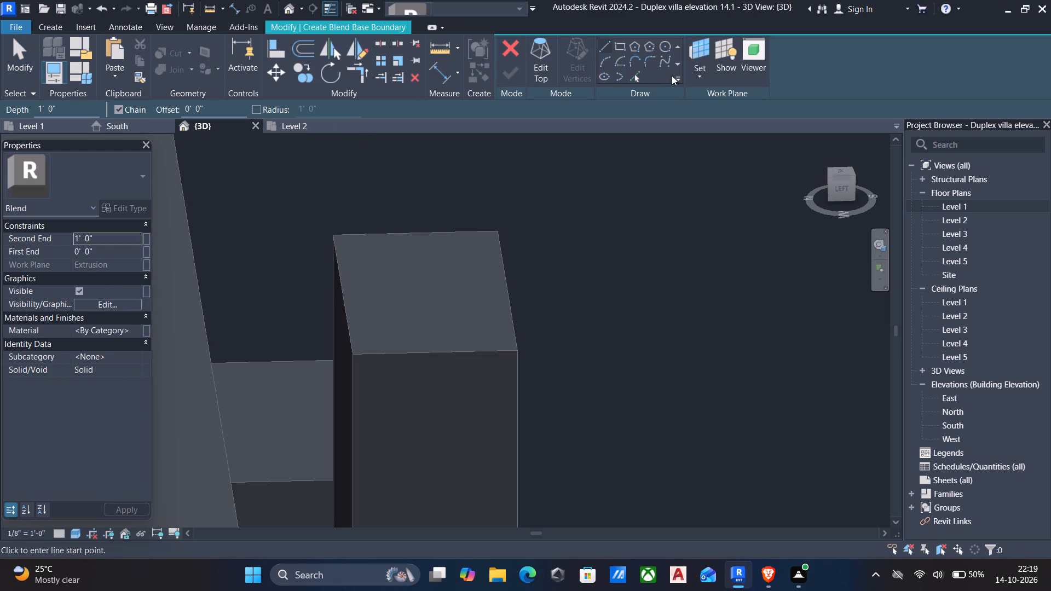
pyautogui.click(695, 78)
pyautogui.click(702, 129)
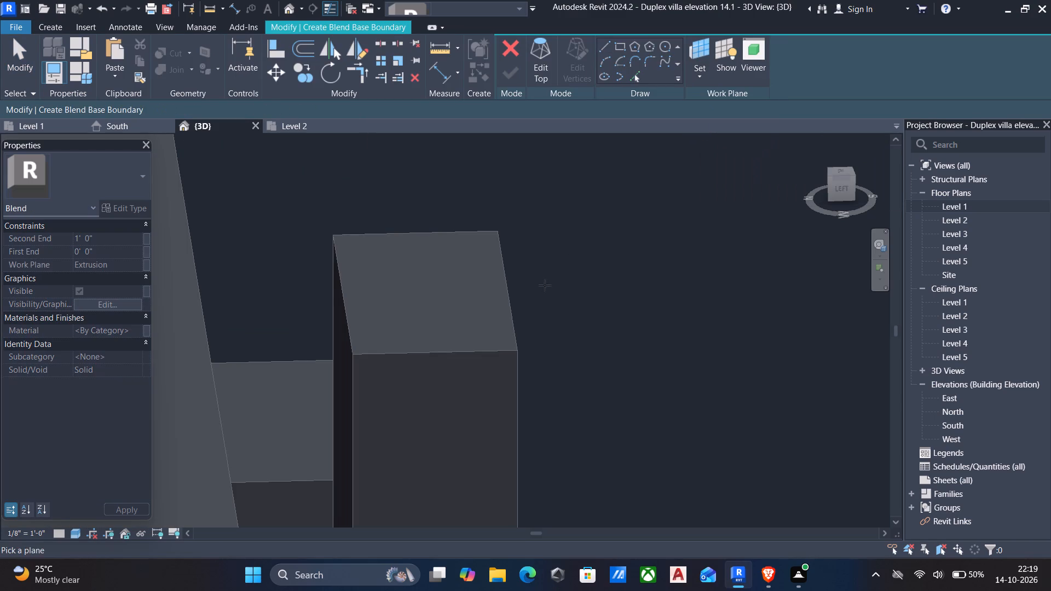
pyautogui.click(471, 348)
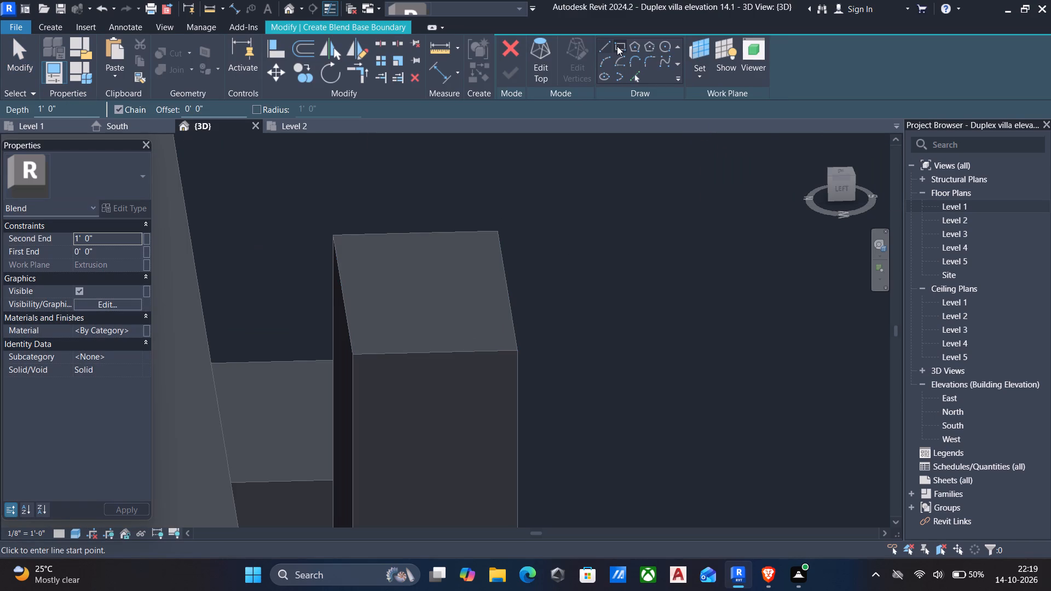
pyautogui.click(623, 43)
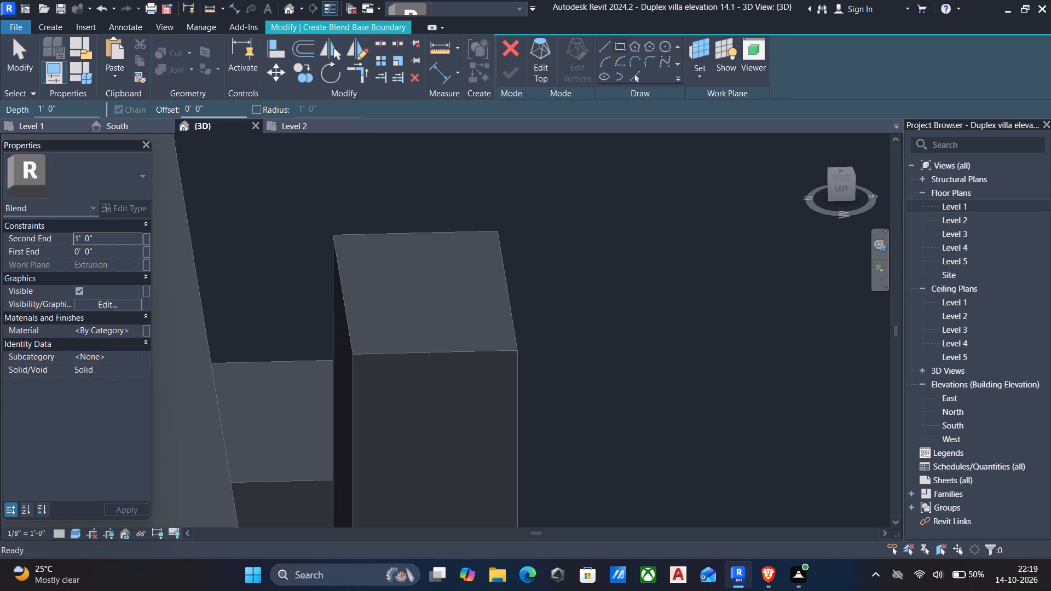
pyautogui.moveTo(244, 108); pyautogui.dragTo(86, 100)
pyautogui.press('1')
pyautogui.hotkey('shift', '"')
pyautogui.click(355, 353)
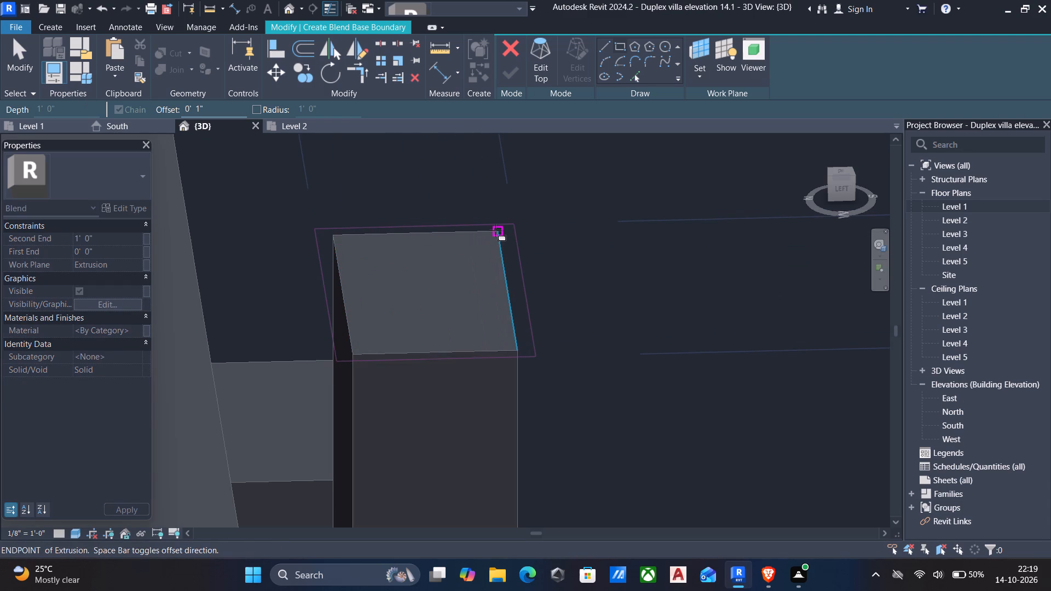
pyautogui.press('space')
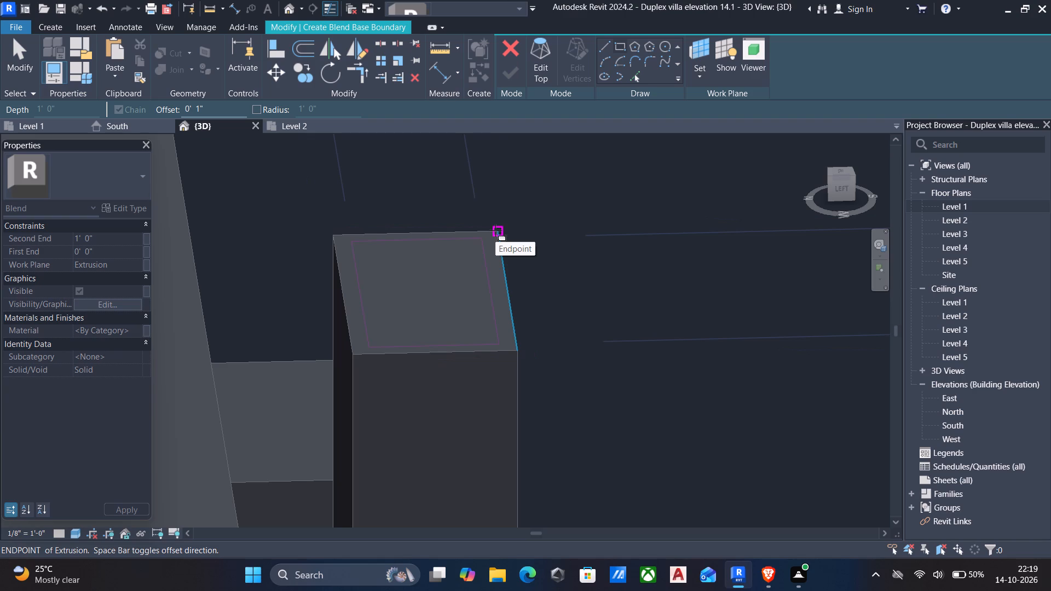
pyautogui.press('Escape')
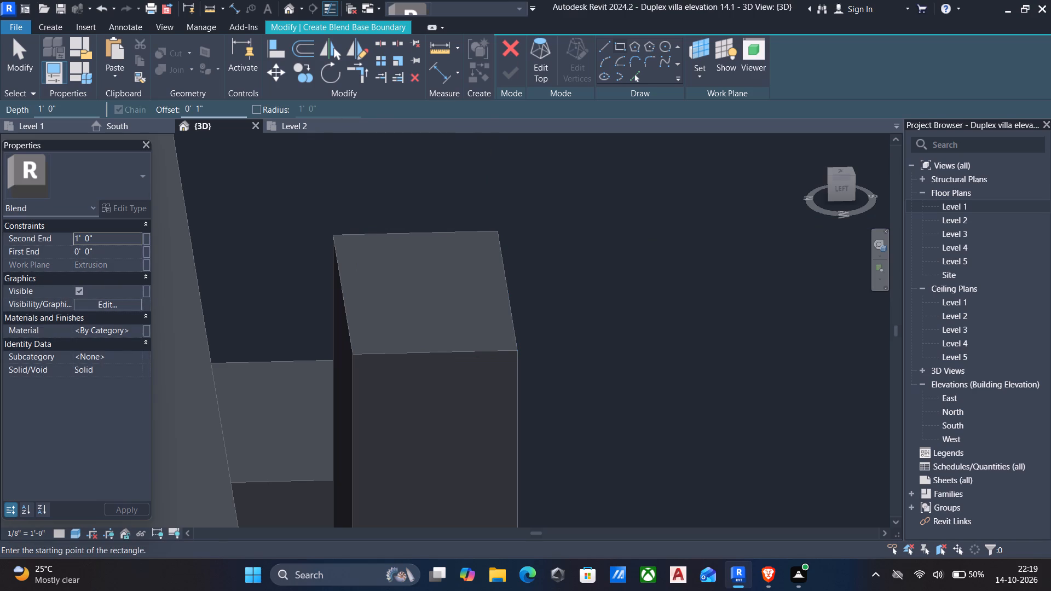
# Sketch the blend's base as a rectangle with zero offset, 1'-6" by 0'-9 1/2", corner to corner on the column's top face.
pyautogui.moveTo(214, 106); pyautogui.dragTo(0, 92)
pyautogui.press('0')
pyautogui.click(621, 49)
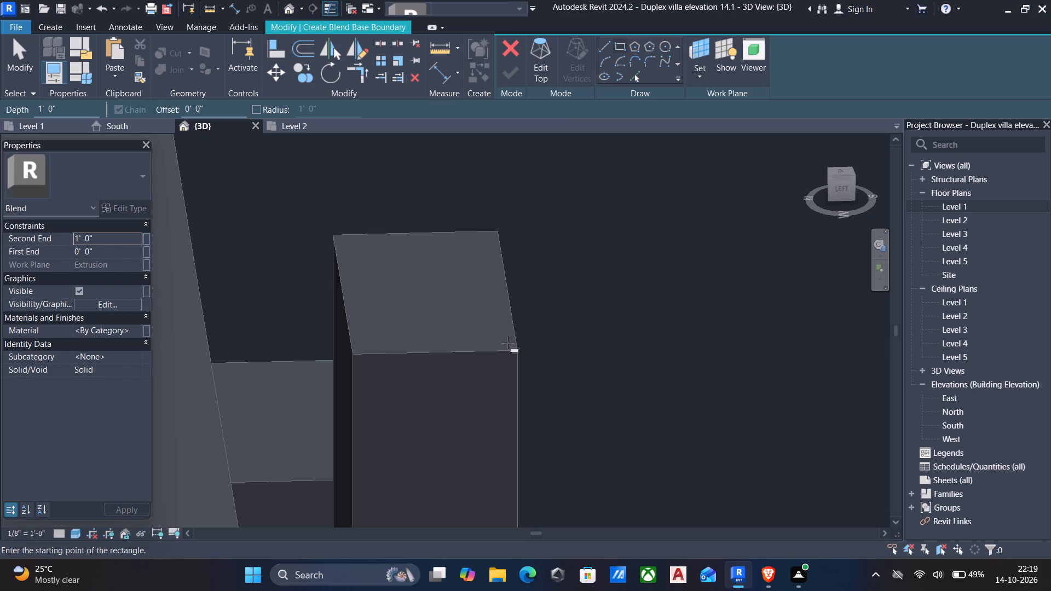
pyautogui.click(517, 348)
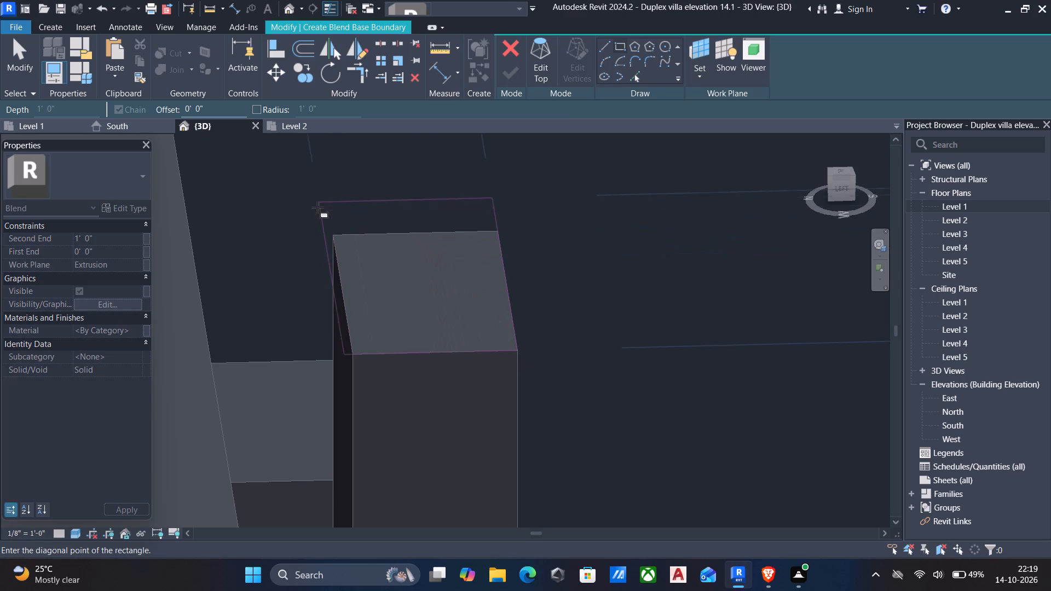
pyautogui.click(335, 233)
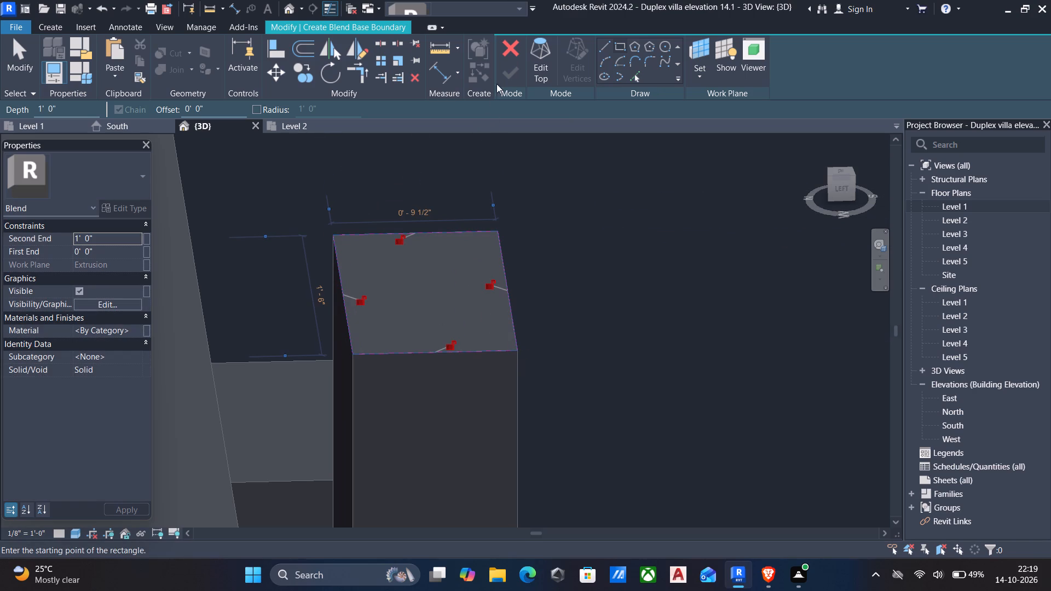
# Switch to the blend's top boundary and set the second end to 6".
pyautogui.click(530, 53)
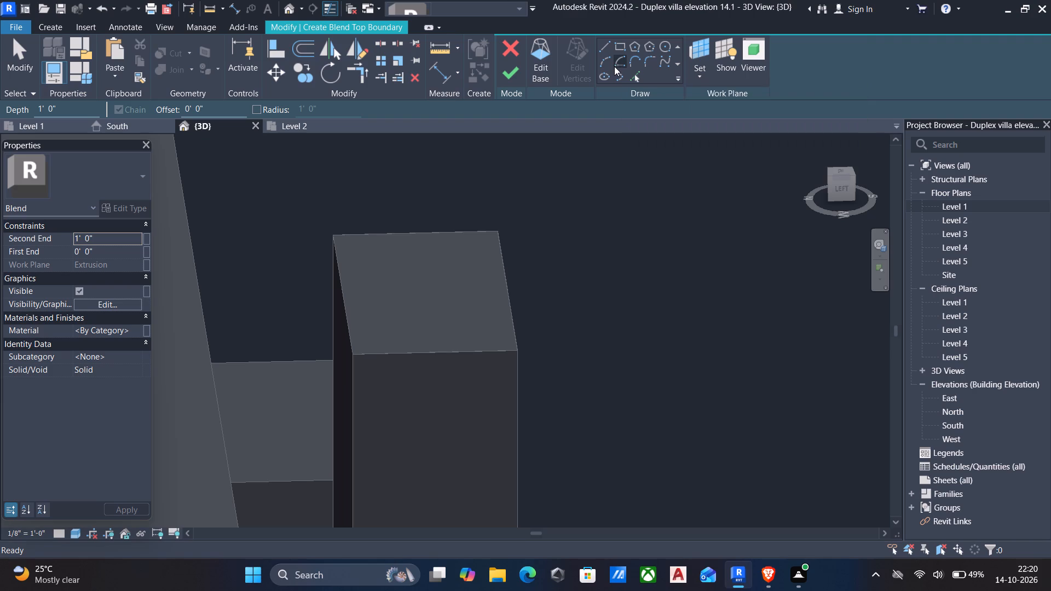
pyautogui.click(118, 240)
pyautogui.write('6"')
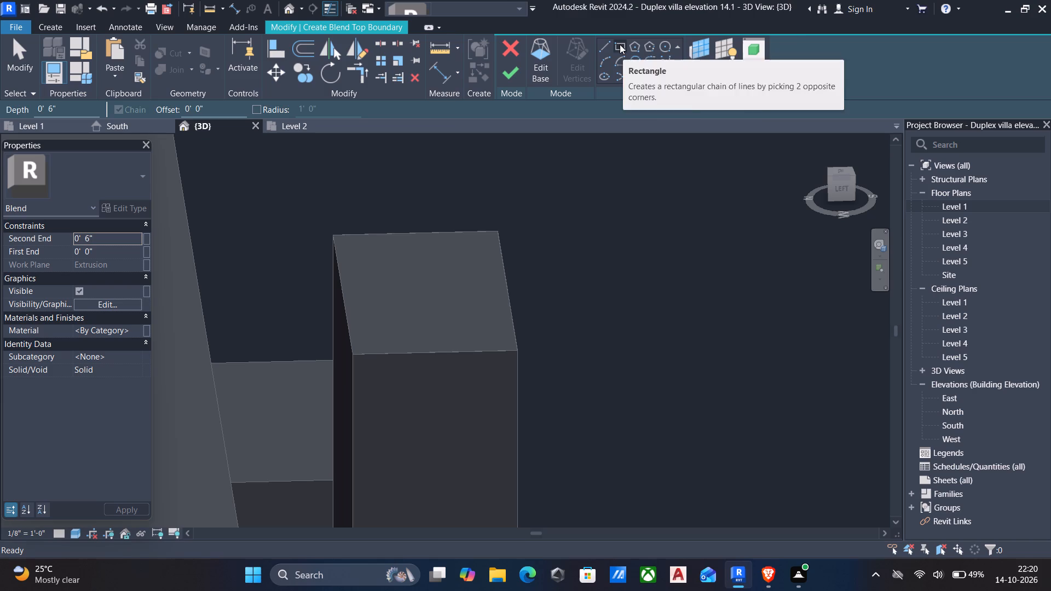
# Sketch the blend's top boundary as a rectangle offset 1" outward from the column's top face, 1'-8" by 0'-11 1/2".
pyautogui.click(620, 44)
pyautogui.moveTo(233, 109); pyautogui.dragTo(100, 105)
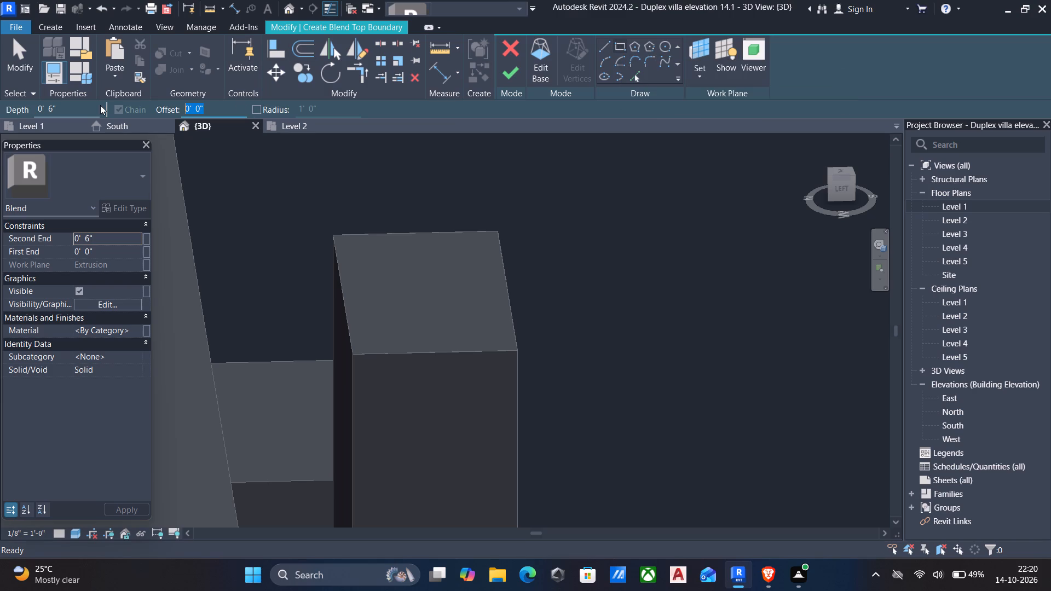
pyautogui.write('1"')
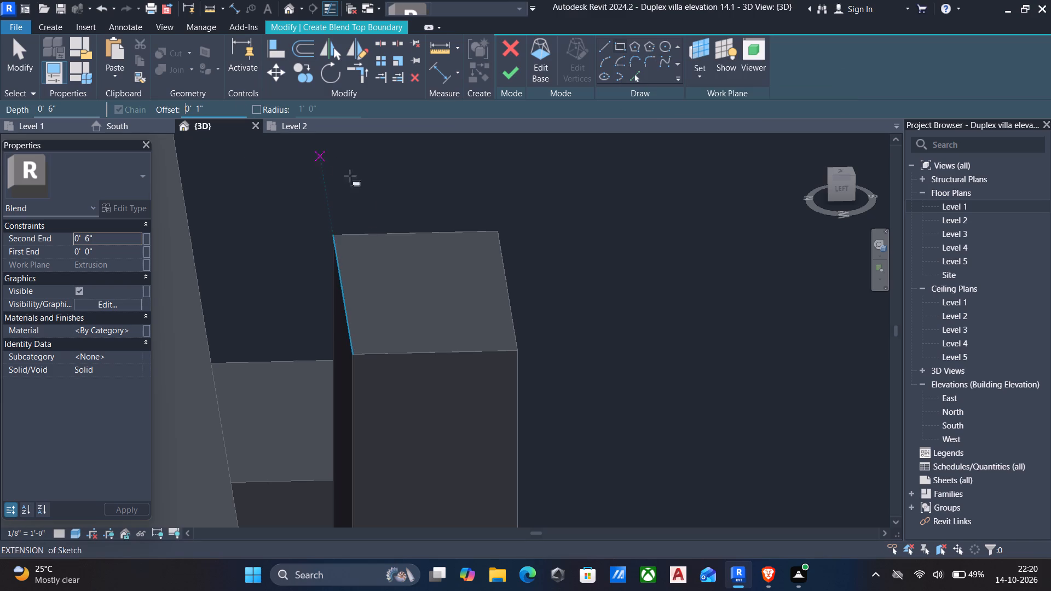
pyautogui.click(333, 237)
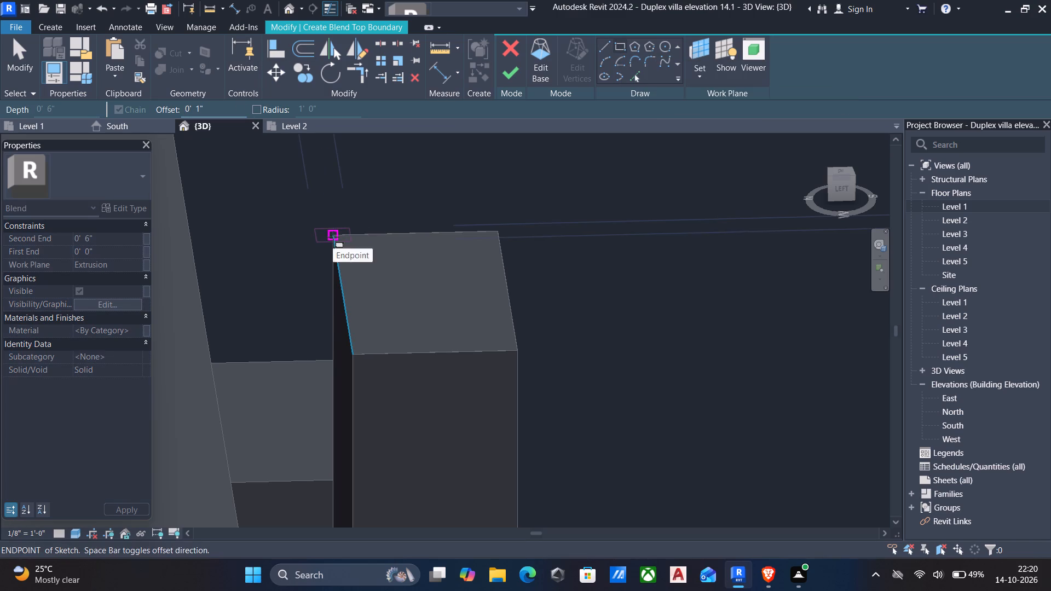
pyautogui.click(515, 350)
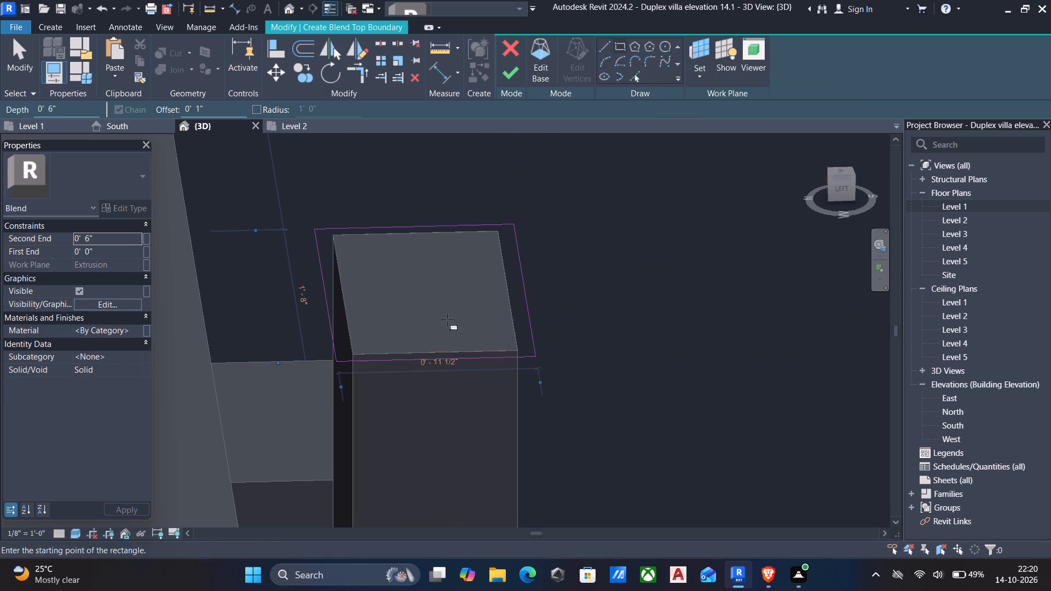
# Set the blend's second end to 4" and finish the blend.
pyautogui.click(131, 236)
pyautogui.press('4')
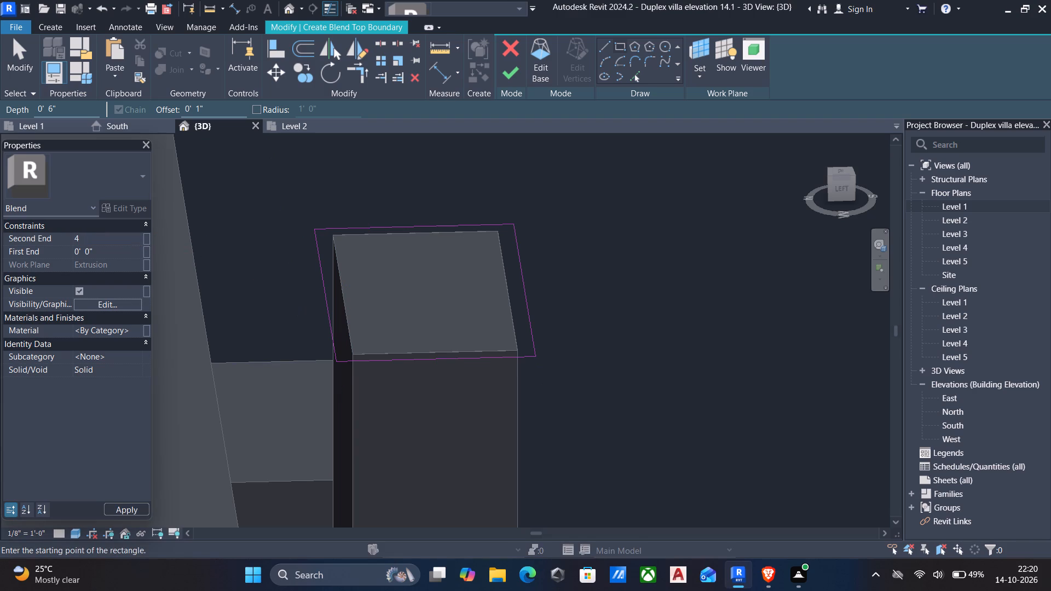
pyautogui.hotkey('shift', '"')
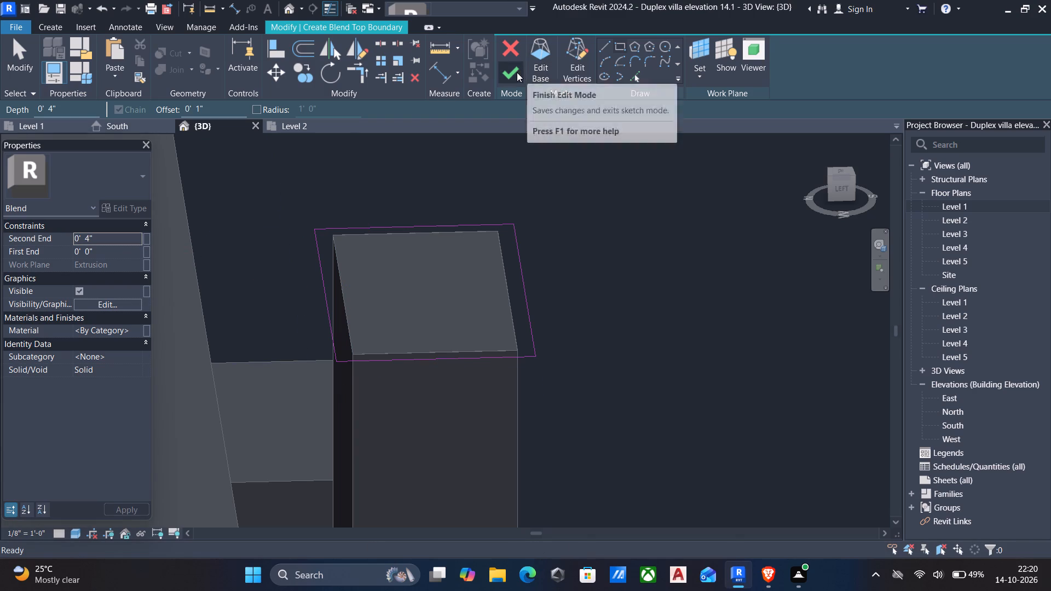
pyautogui.click(517, 72)
# Change the second end of the blend on top of the entrance column to 2".
pyautogui.scroll(-2, 558, 287)
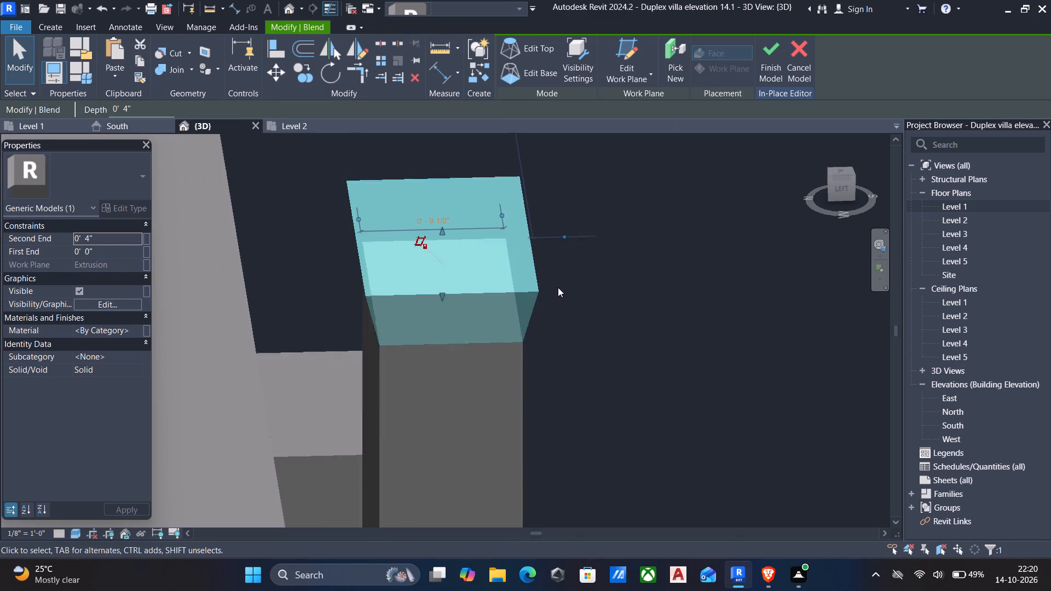
pyautogui.keyDown('shift'); pyautogui.moveTo(478, 270); pyautogui.dragTo(431, 231, button='middle'); pyautogui.keyUp('shift')
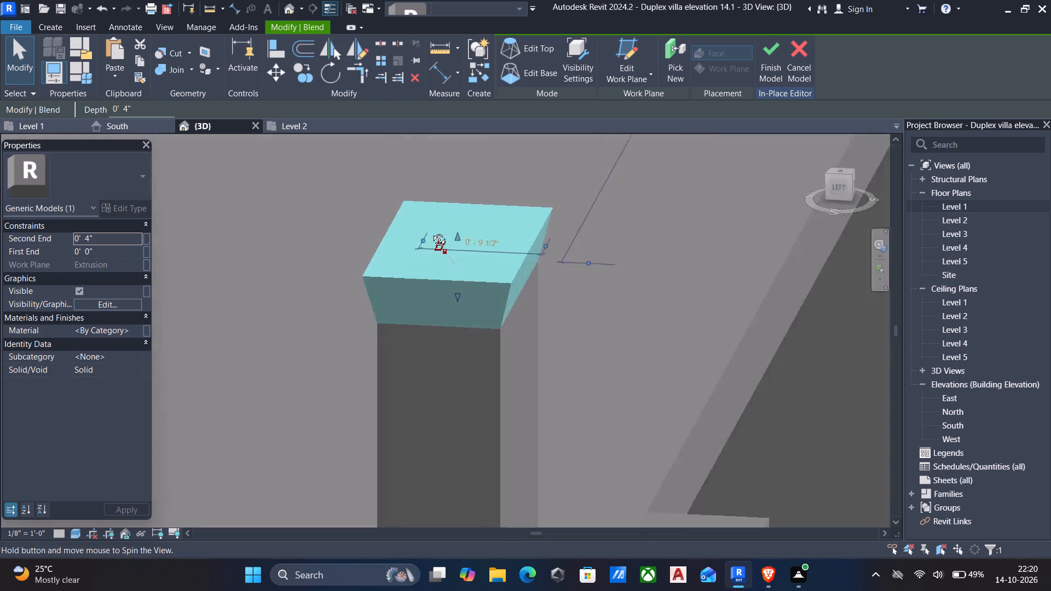
pyautogui.keyDown('shift'); pyautogui.moveTo(431, 231); pyautogui.dragTo(251, 172, button='middle'); pyautogui.keyUp('shift')
pyautogui.scroll(-1, 253, 195)
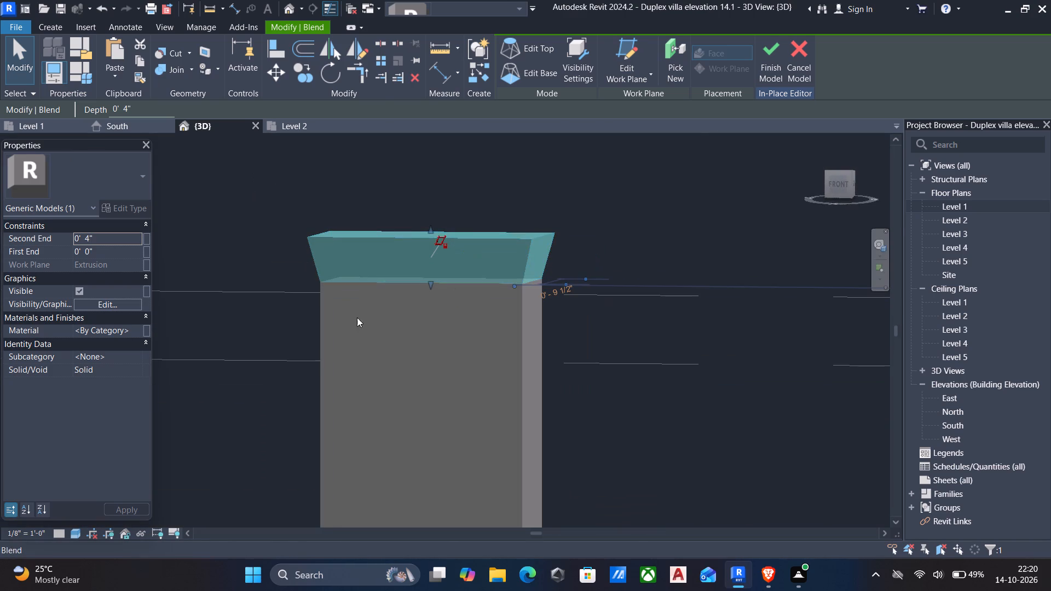
pyautogui.press('Escape')
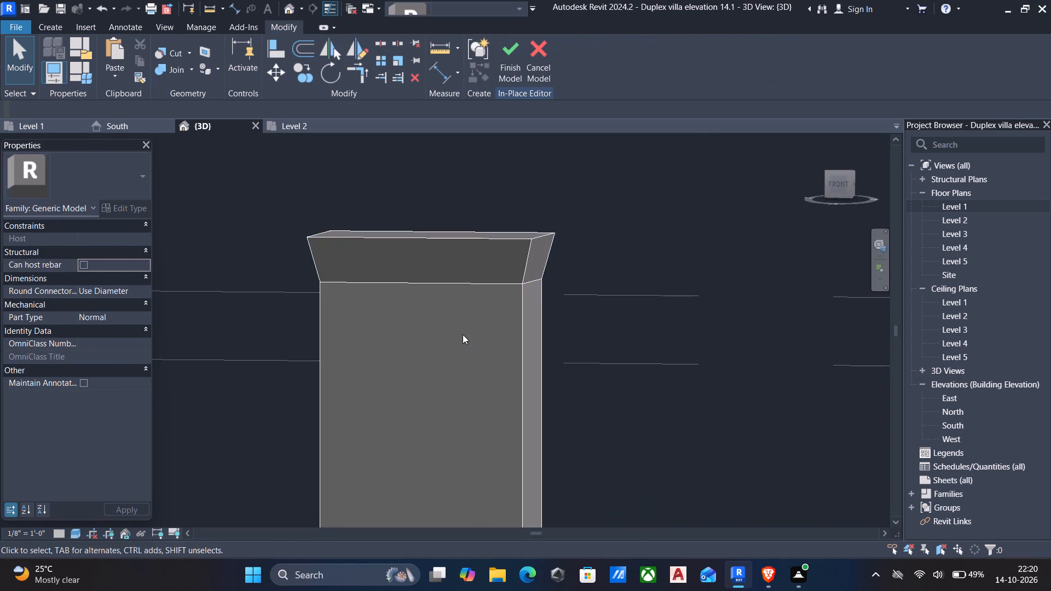
pyautogui.click(413, 242)
pyautogui.scroll(2, 431, 241)
pyautogui.click(105, 241)
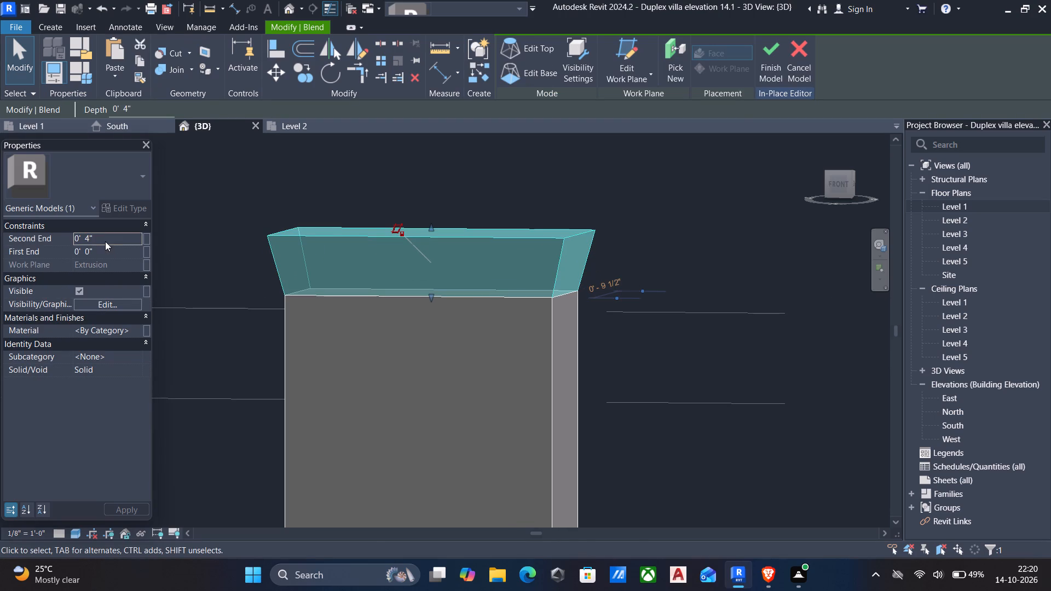
pyautogui.write('2"')
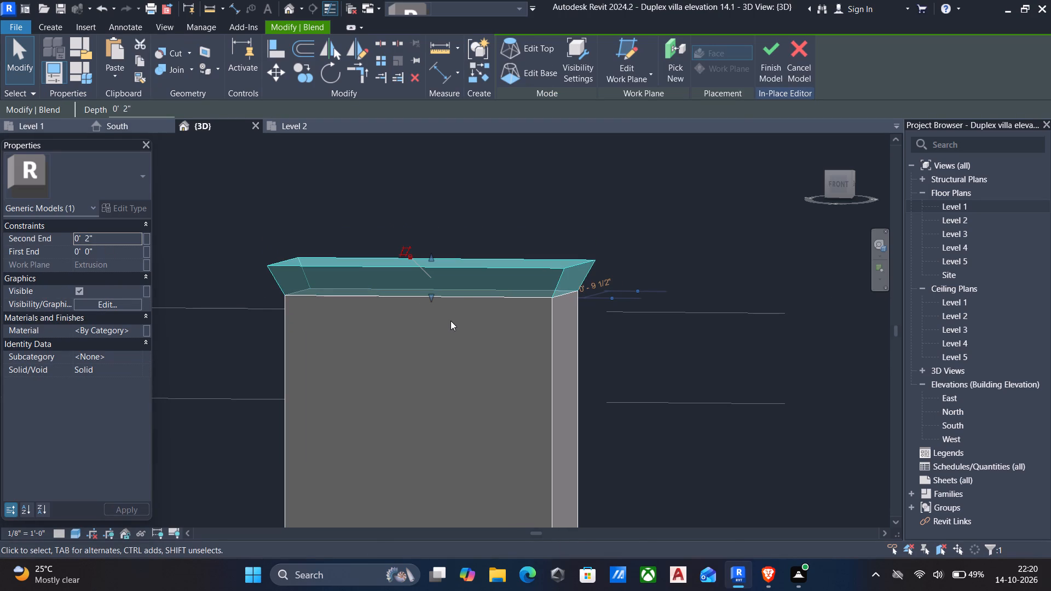
pyautogui.press('Escape')
# Create a solid extrusion from a 1'-8" by 0'-11 1/2" rectangle traced corner to corner on the blend's top face, set as work plane.
pyautogui.scroll(-2, 357, 298)
pyautogui.keyDown('shift'); pyautogui.moveTo(361, 299); pyautogui.dragTo(374, 321, button='middle'); pyautogui.keyUp('shift')
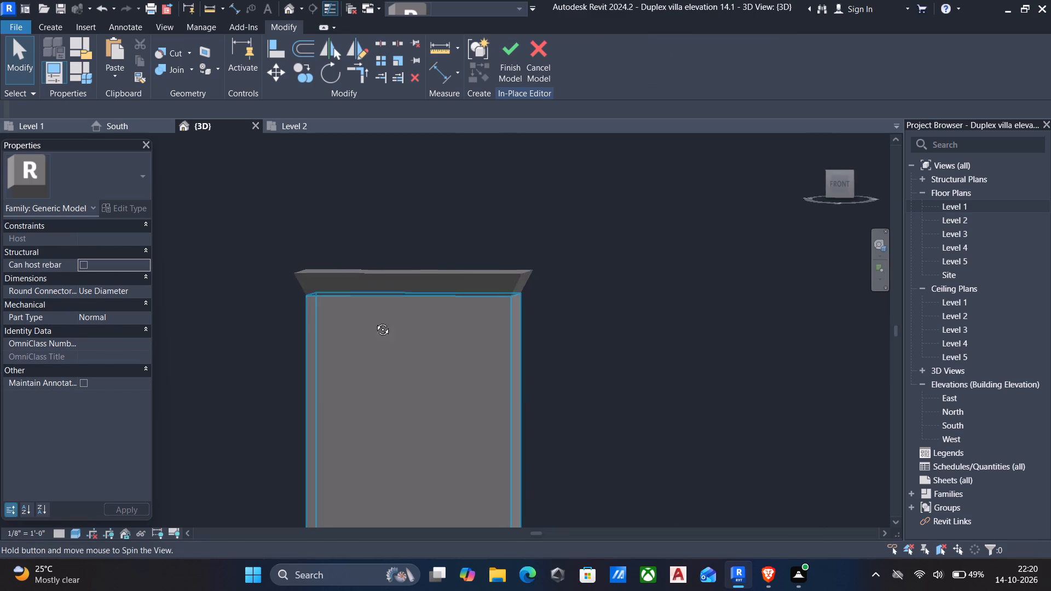
pyautogui.keyDown('shift'); pyautogui.moveTo(374, 321); pyautogui.dragTo(382, 366, button='middle'); pyautogui.keyUp('shift')
pyautogui.moveTo(419, 259); pyautogui.dragTo(446, 427, button='middle')
pyautogui.click(56, 26)
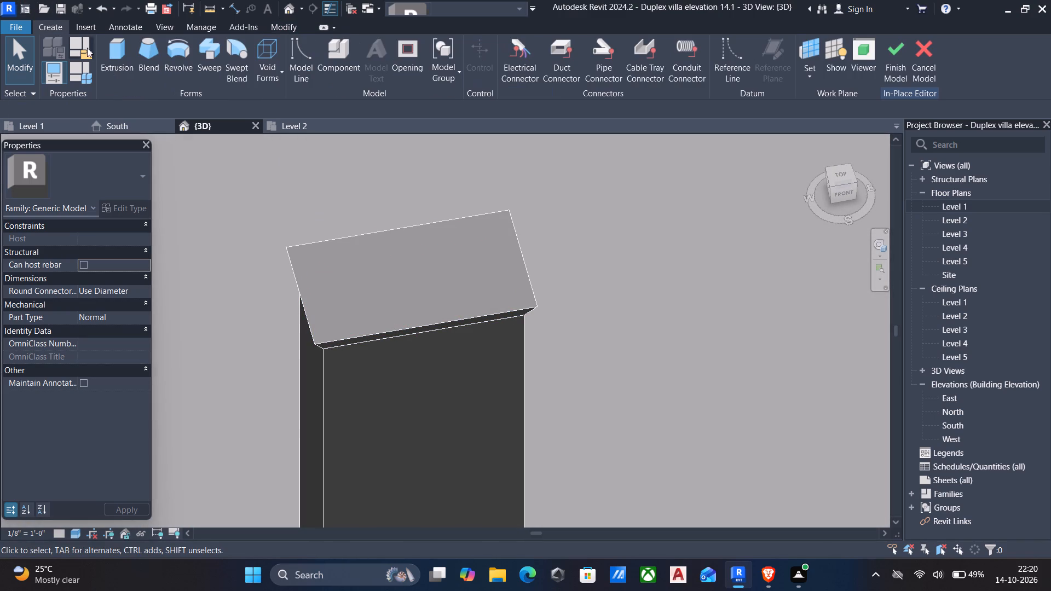
pyautogui.click(113, 51)
pyautogui.click(634, 76)
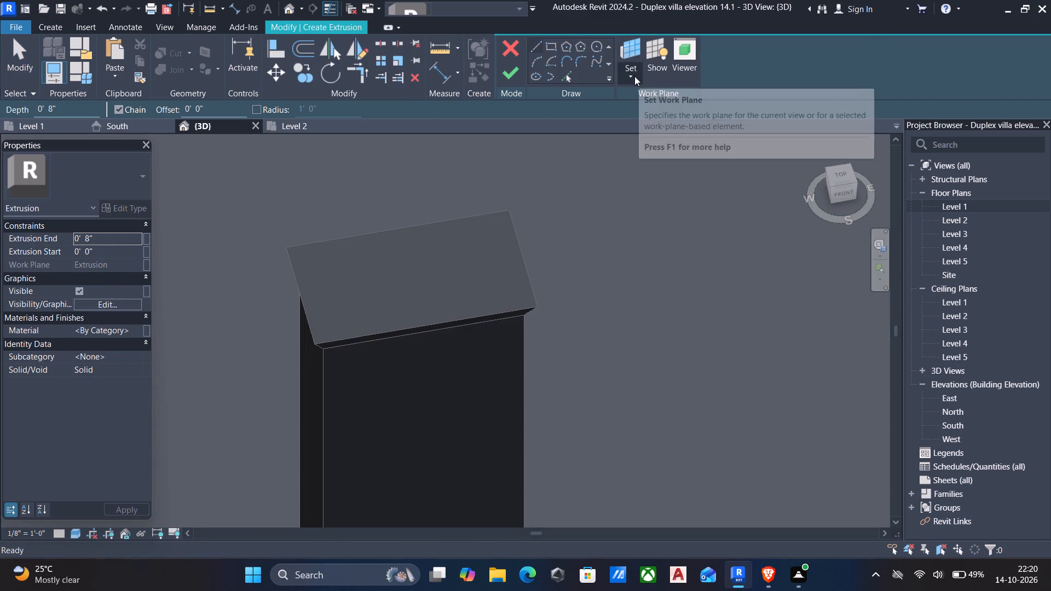
pyautogui.click(643, 126)
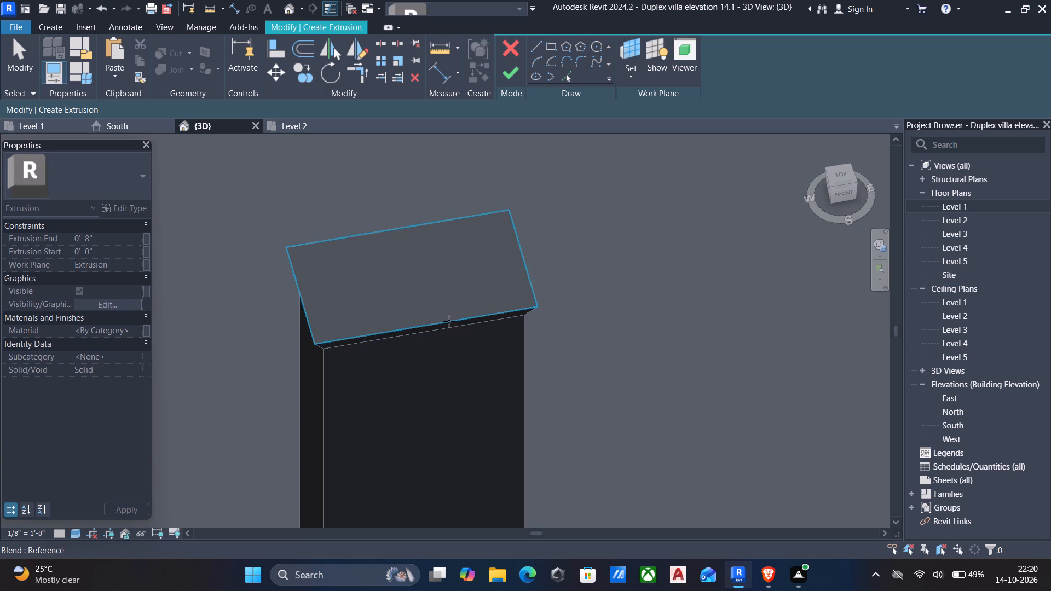
pyautogui.click(446, 318)
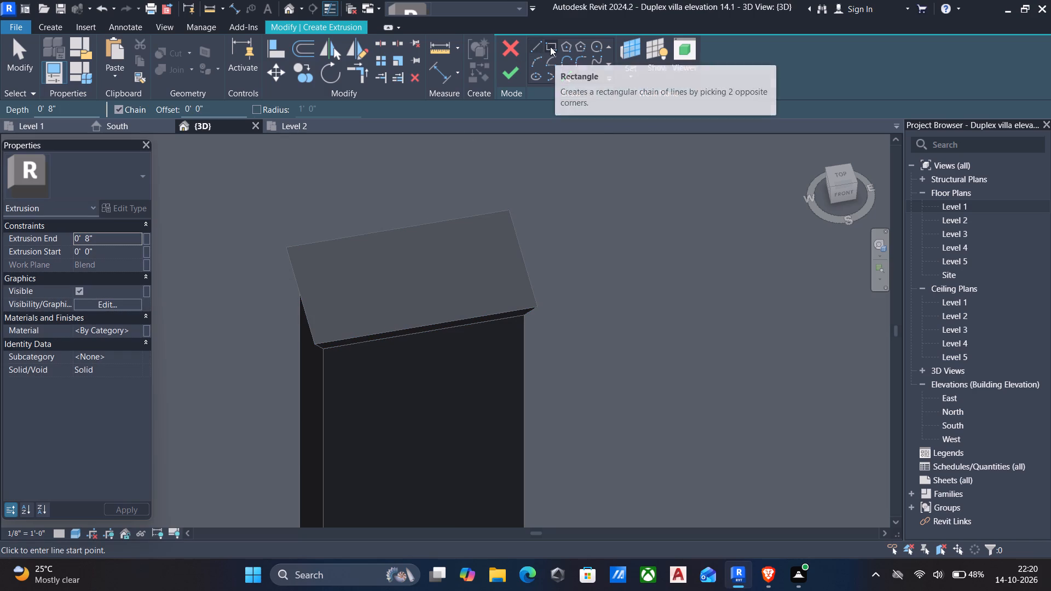
pyautogui.click(550, 47)
pyautogui.scroll(3, 308, 236)
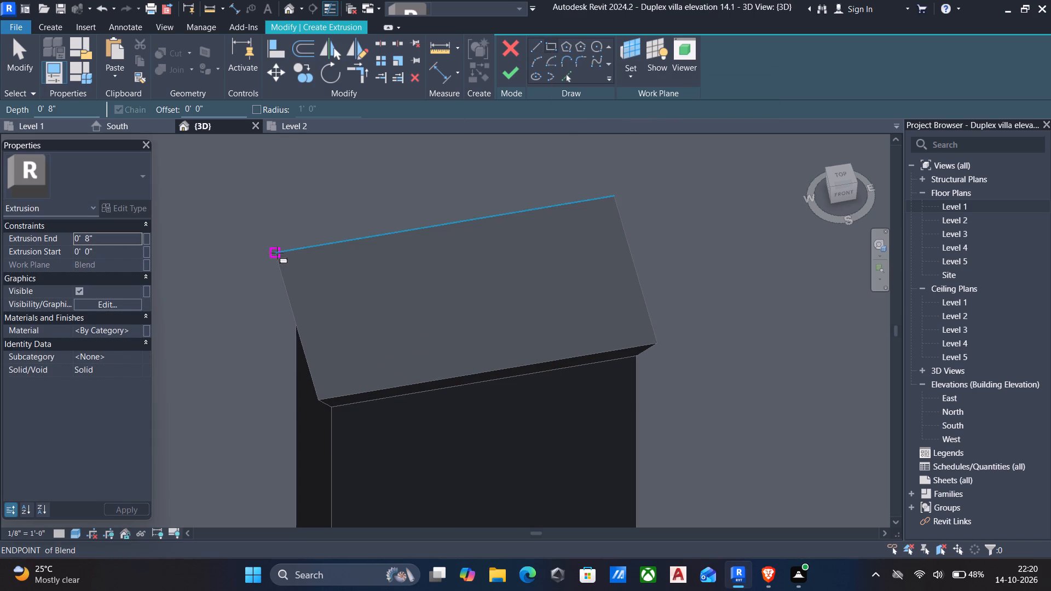
pyautogui.click(277, 253)
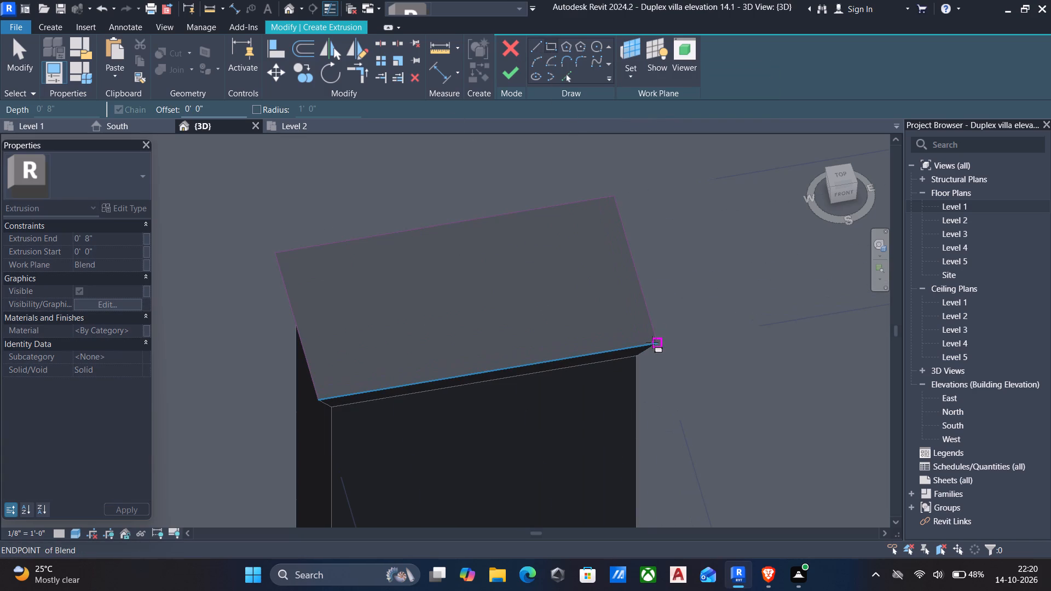
pyautogui.click(652, 342)
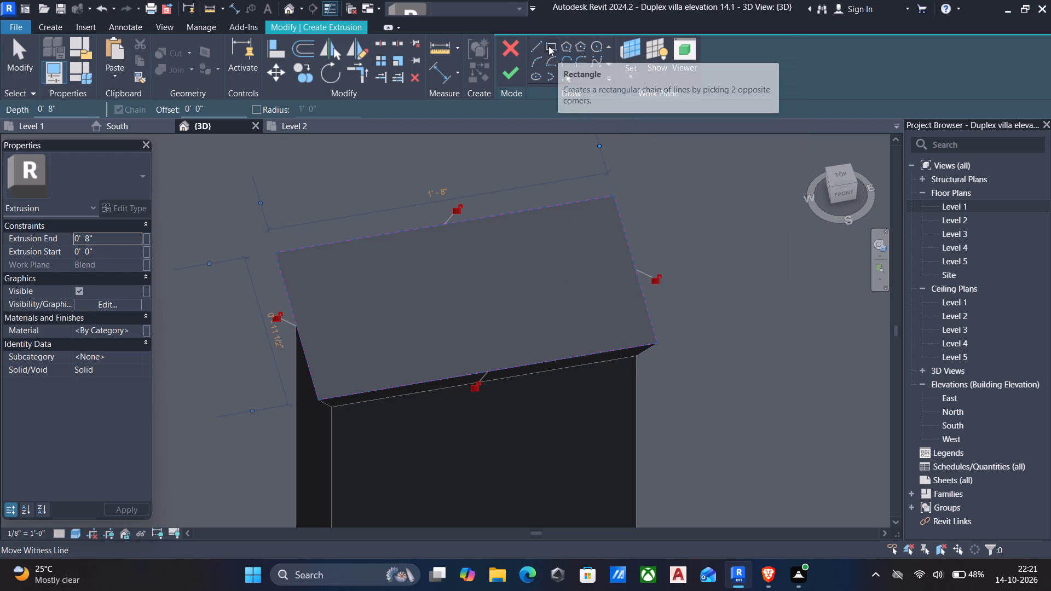
pyautogui.click(503, 76)
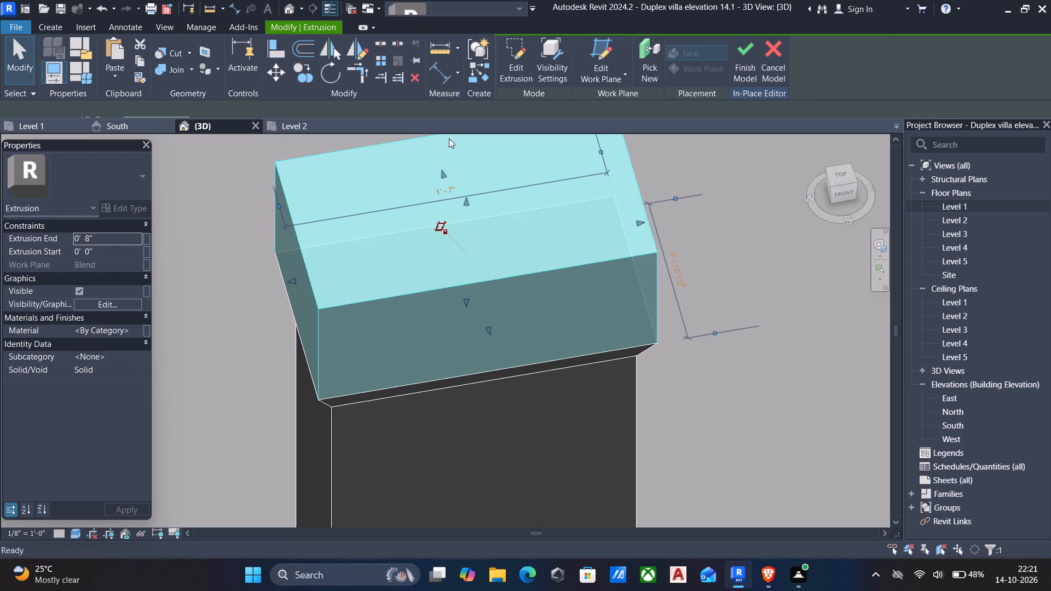
# Set the extrusion end of the slab on top of the blend to 2".
pyautogui.click(131, 235)
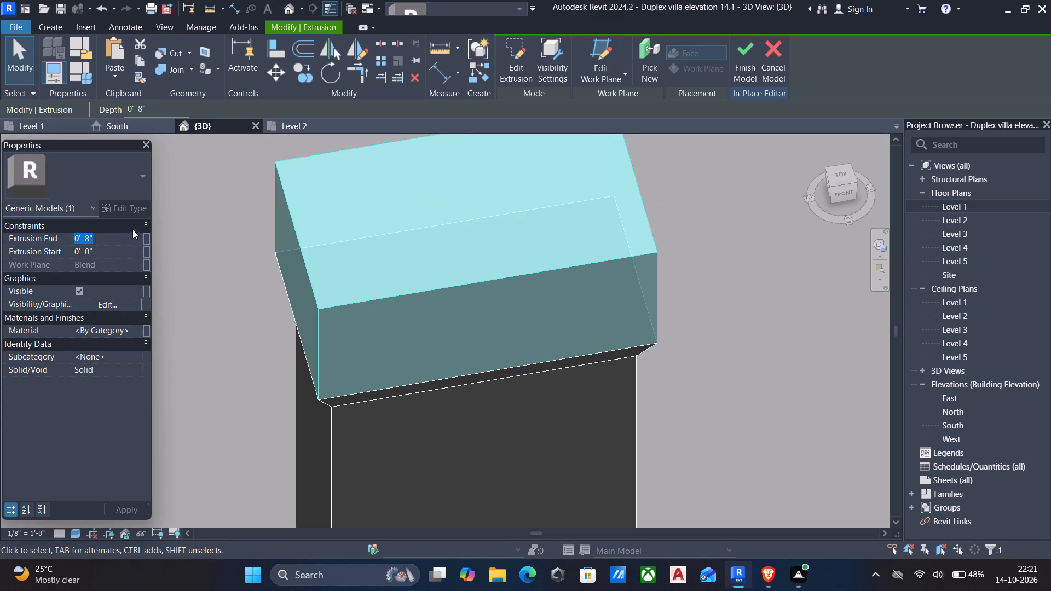
pyautogui.press('2')
pyautogui.hotkey('shift', '"')
pyautogui.press('Return')
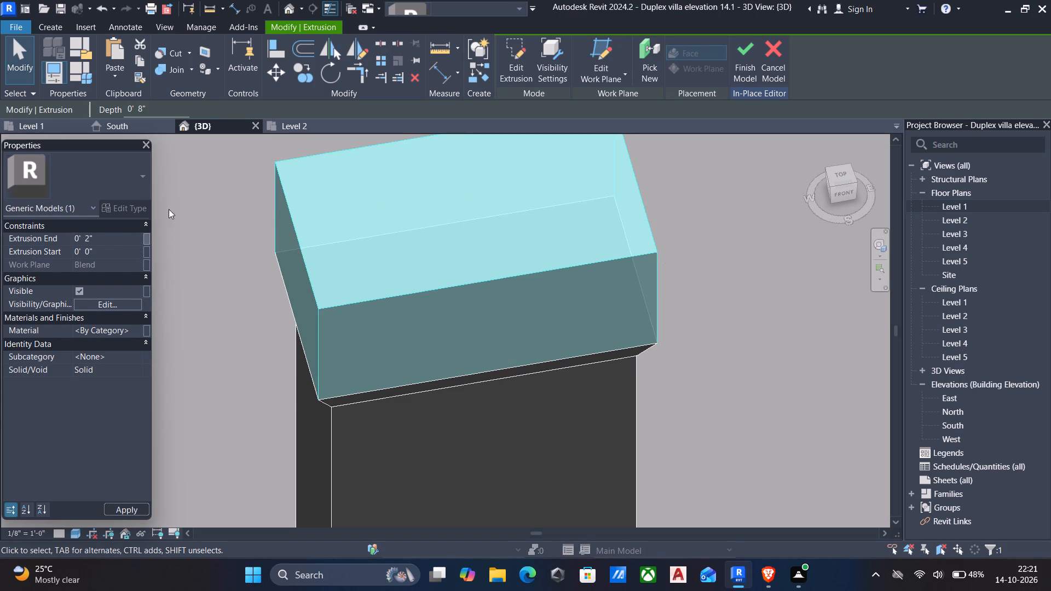
pyautogui.press('Escape')
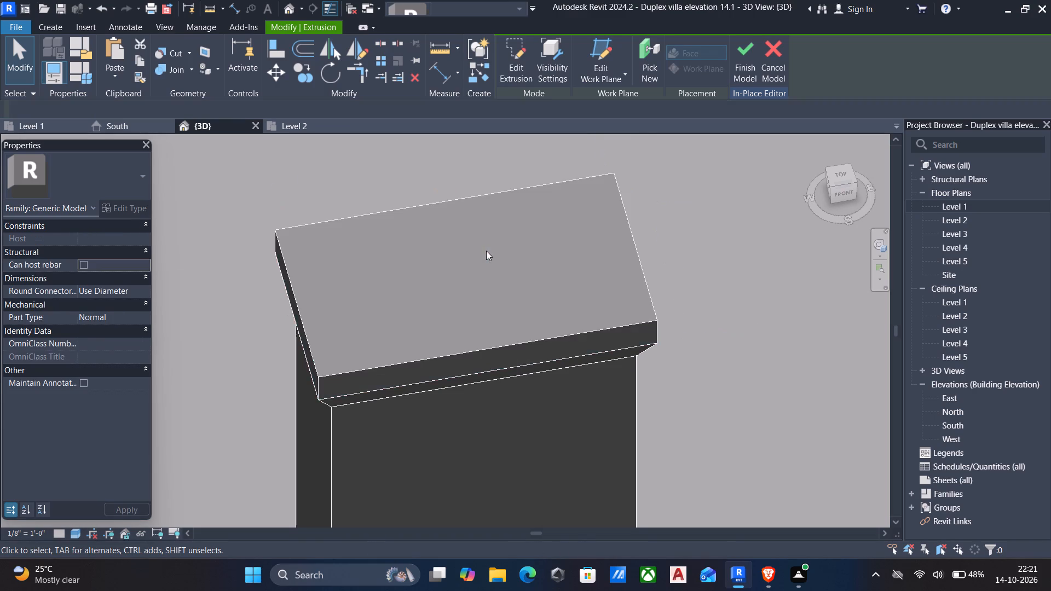
# Examine the finished column cap up close and against the rest of the porch facade from the front.
pyautogui.keyDown('shift'); pyautogui.moveTo(484, 257); pyautogui.dragTo(402, 27, button='middle'); pyautogui.keyUp('shift')
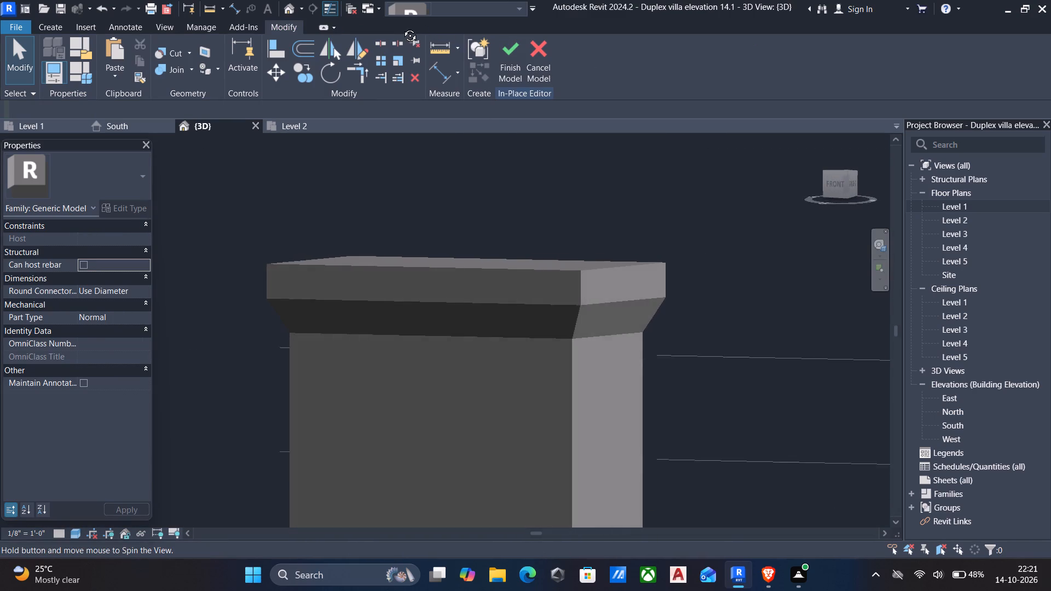
pyautogui.keyDown('shift'); pyautogui.moveTo(402, 27); pyautogui.dragTo(426, 9, button='middle'); pyautogui.keyUp('shift')
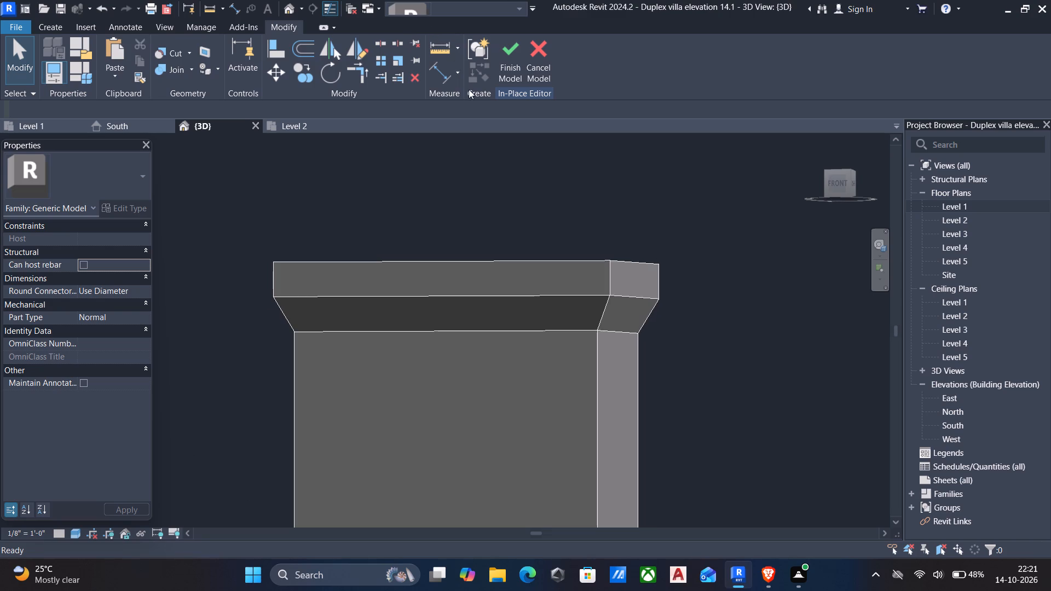
pyautogui.scroll(-2, 473, 121)
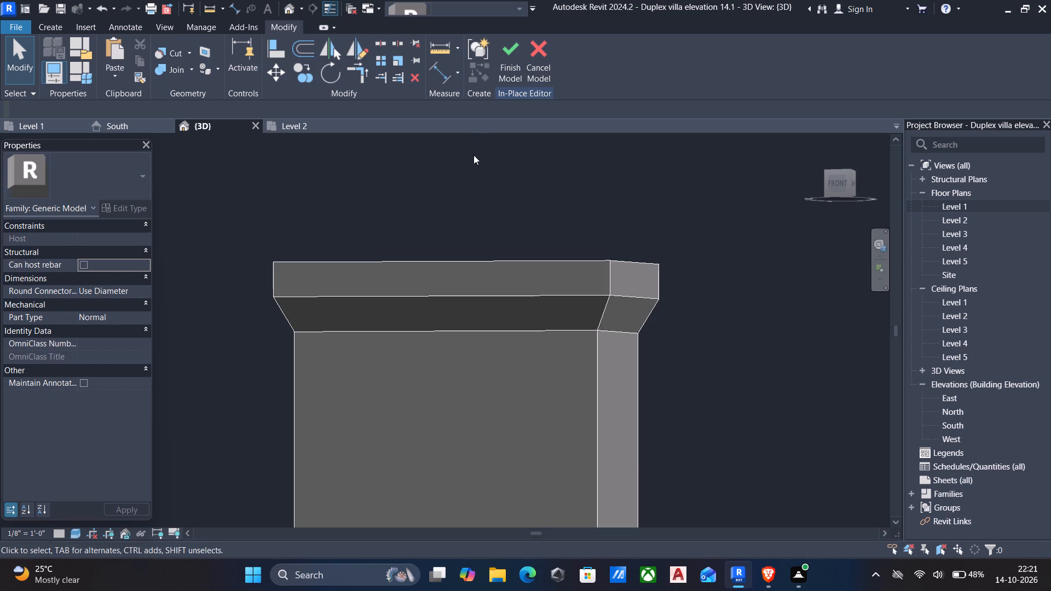
pyautogui.scroll(-1, 477, 184)
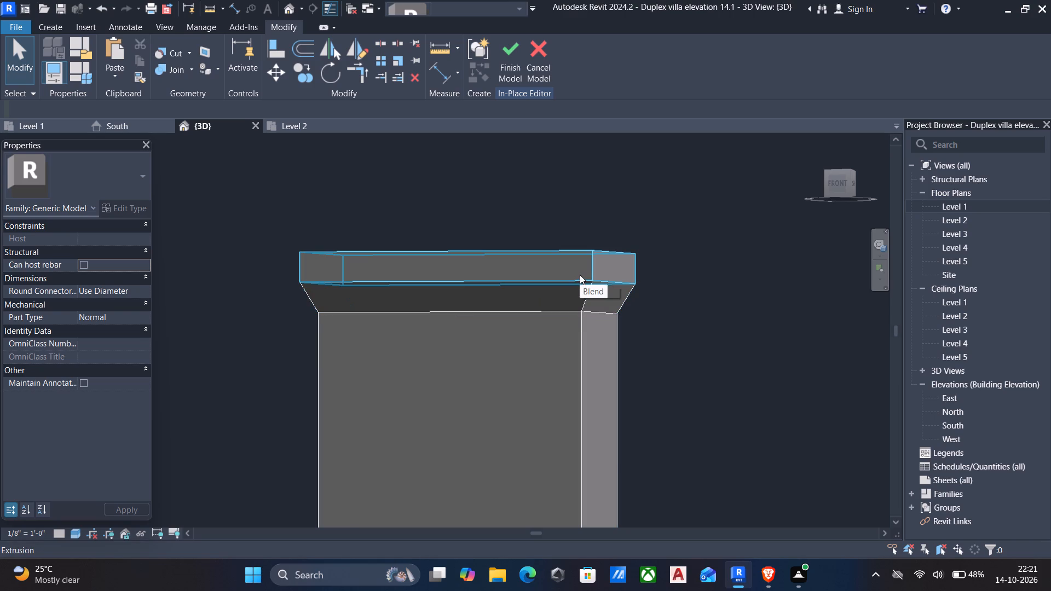
pyautogui.scroll(-6, 580, 275)
pyautogui.moveTo(584, 280); pyautogui.dragTo(463, 199, button='middle')
pyautogui.scroll(-5, 461, 204)
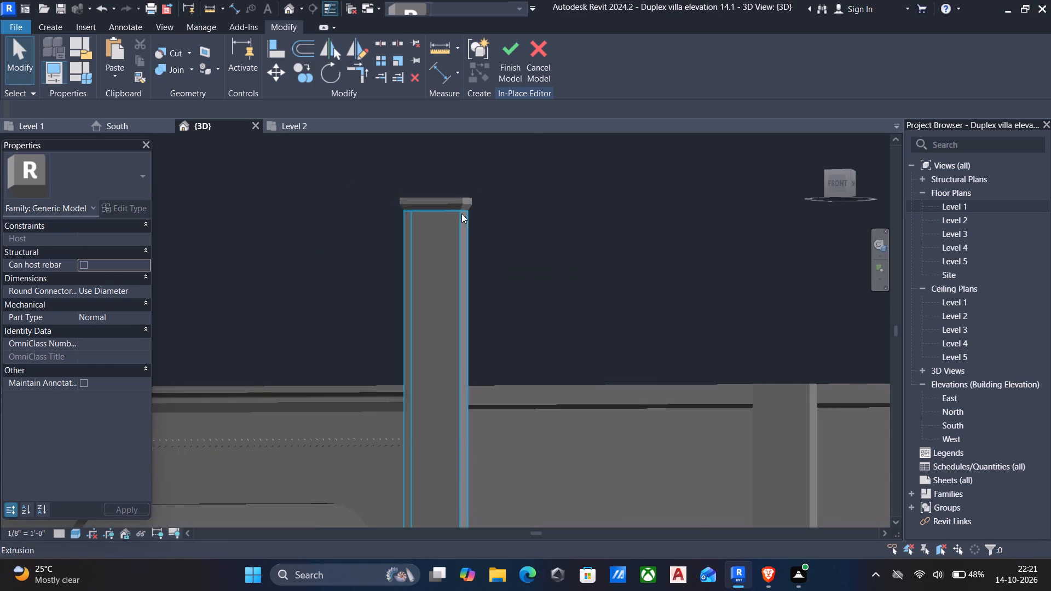
pyautogui.scroll(-3, 461, 213)
pyautogui.click(836, 186)
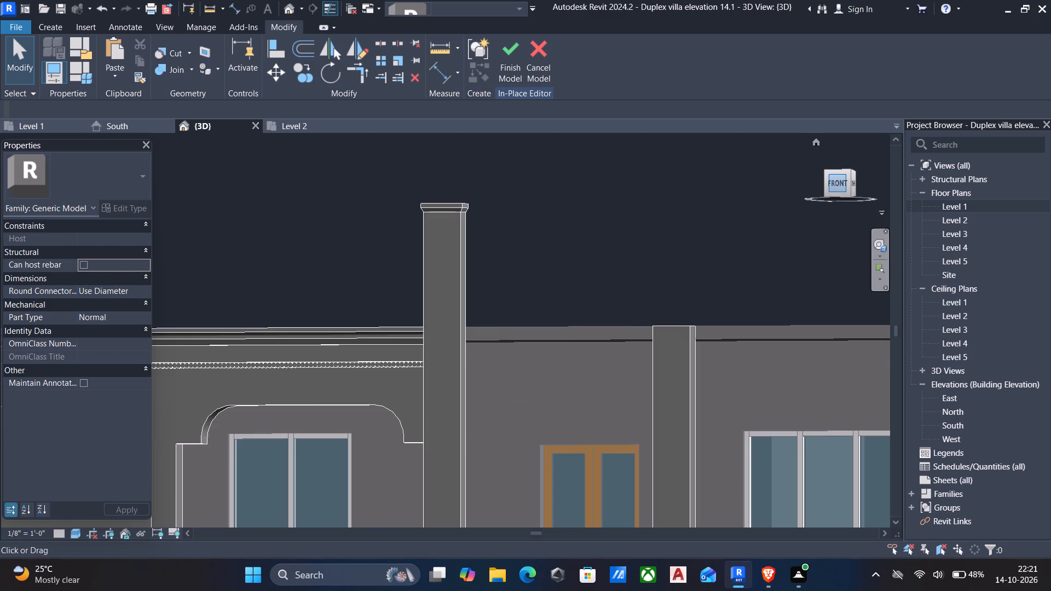
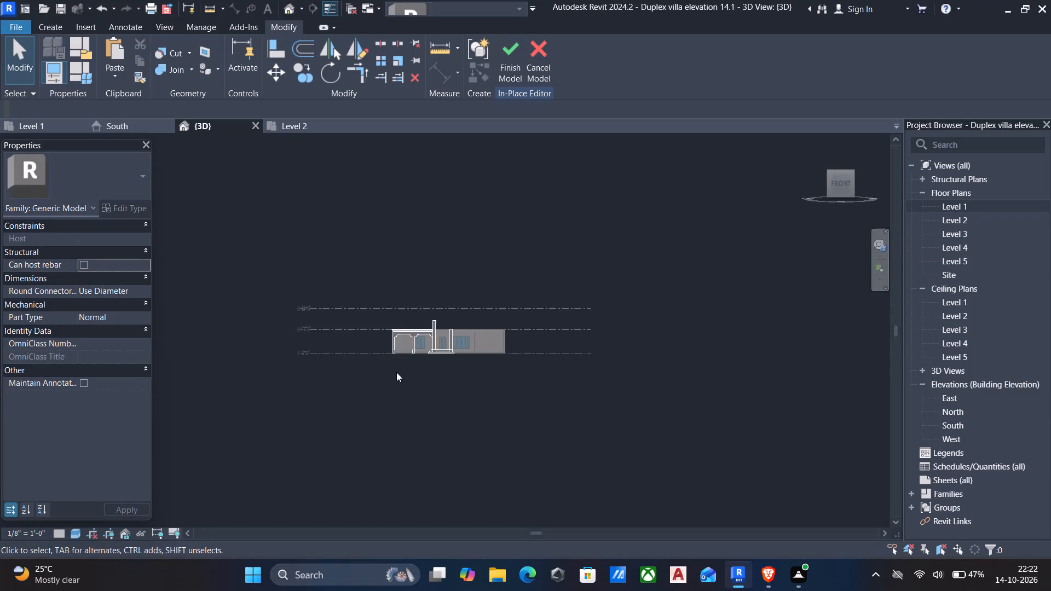
# Copy the blend and slab cap from the raised entrance column onto the top of the shorter entrance column, with Constrain off.
pyautogui.scroll(5, 415, 362)
pyautogui.scroll(6, 451, 306)
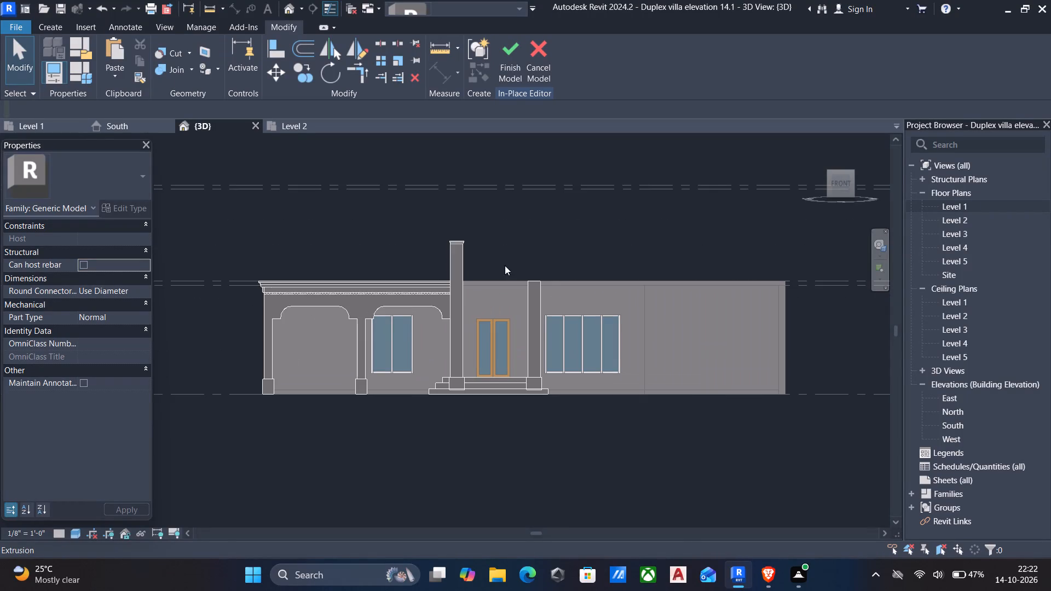
pyautogui.scroll(4, 440, 228)
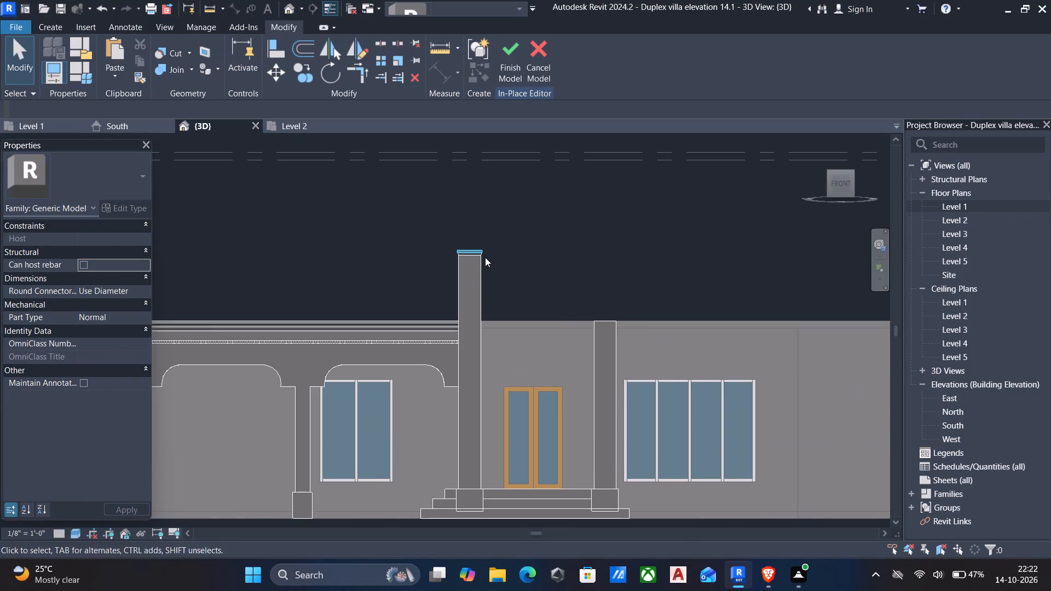
pyautogui.scroll(6, 476, 259)
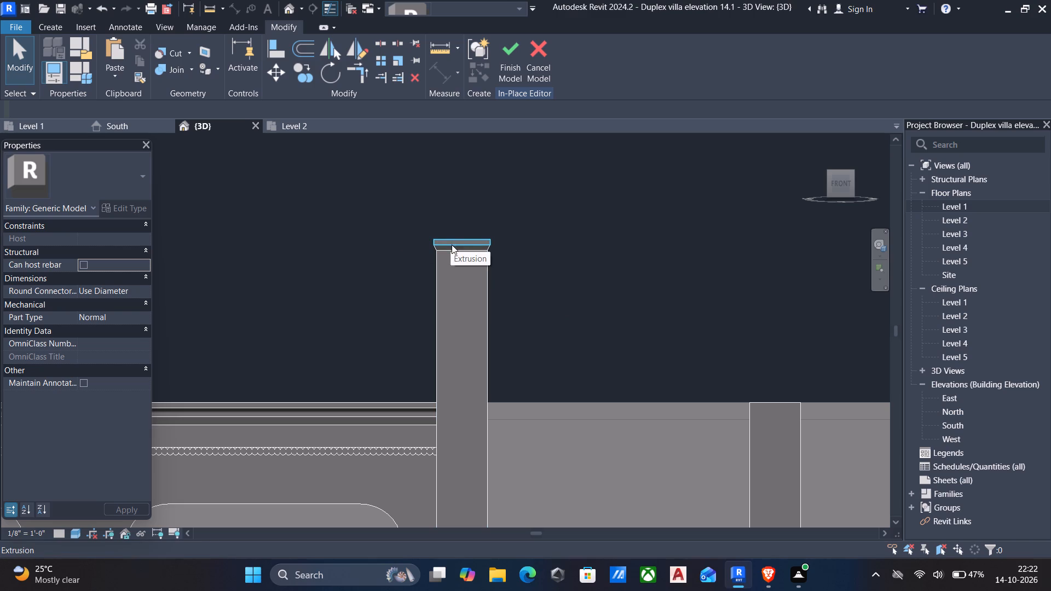
pyautogui.scroll(4, 461, 250)
pyautogui.moveTo(347, 195); pyautogui.dragTo(495, 252)
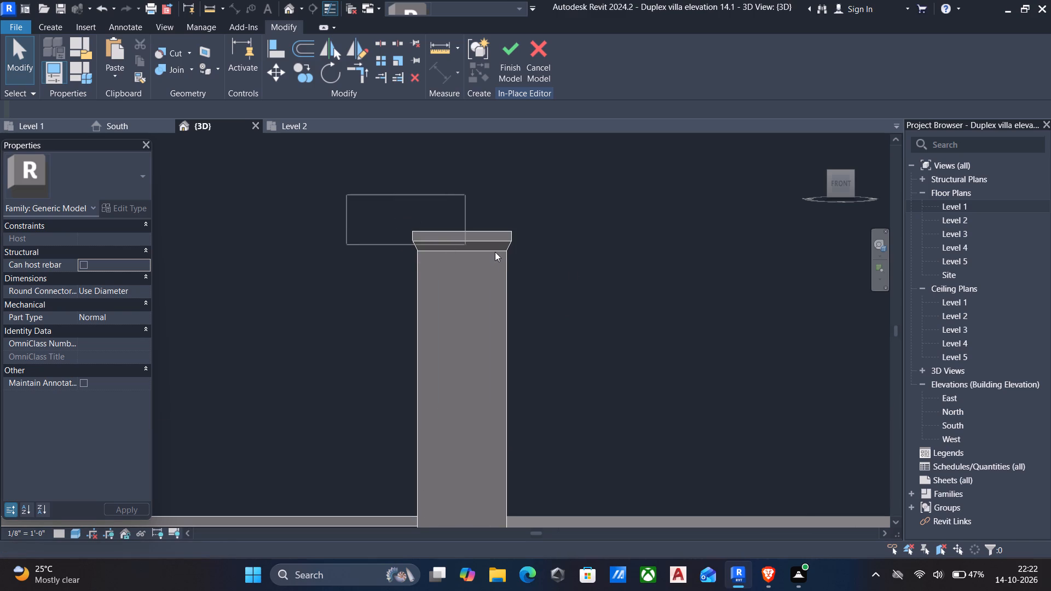
pyautogui.moveTo(495, 252); pyautogui.dragTo(570, 271)
pyautogui.press('c')
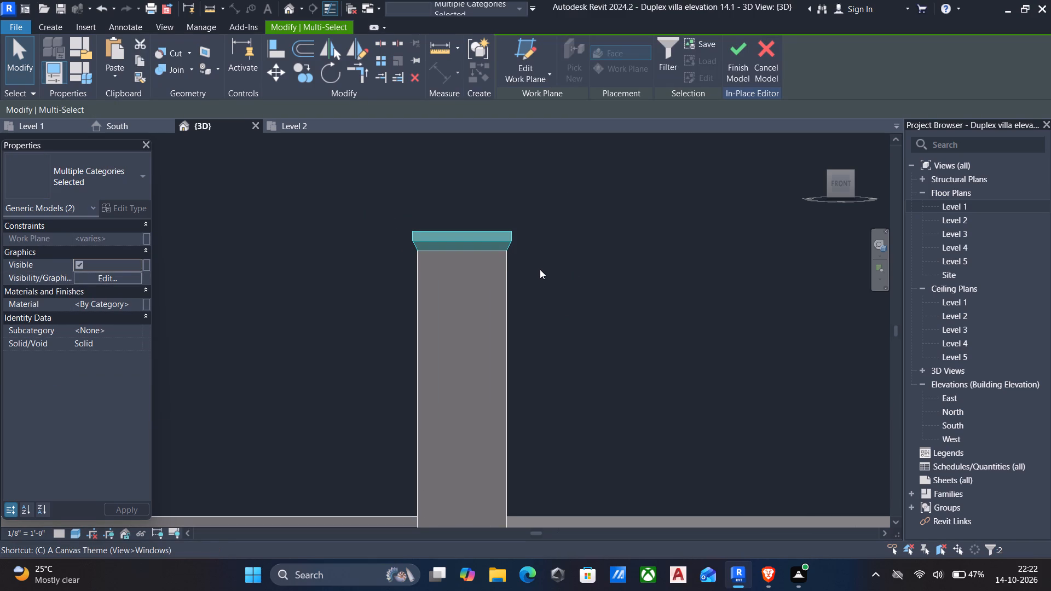
pyautogui.press('o')
pyautogui.scroll(10, 435, 259)
pyautogui.click(392, 250)
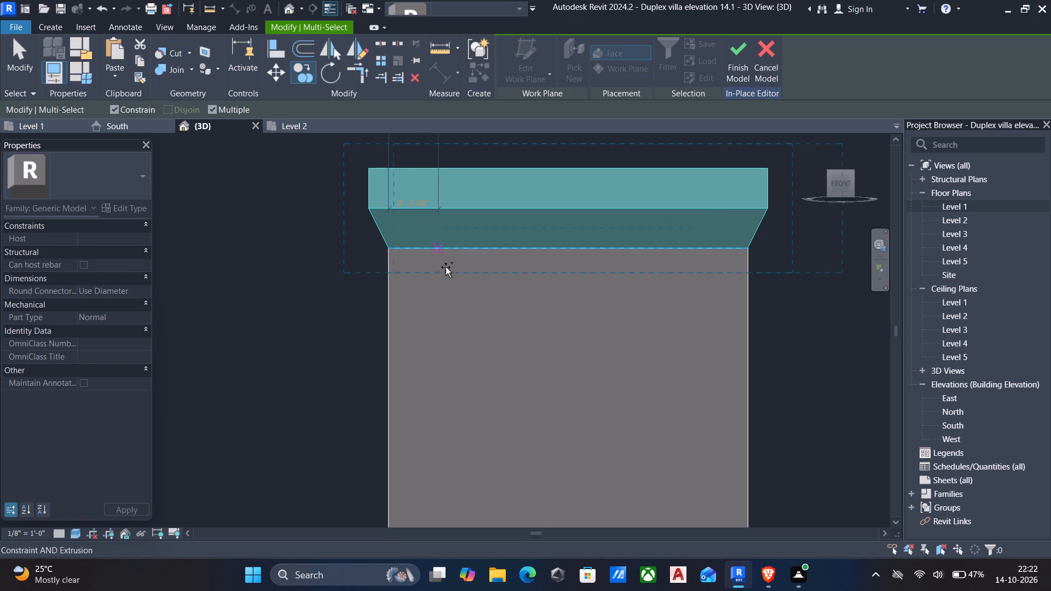
pyautogui.scroll(-7, 451, 272)
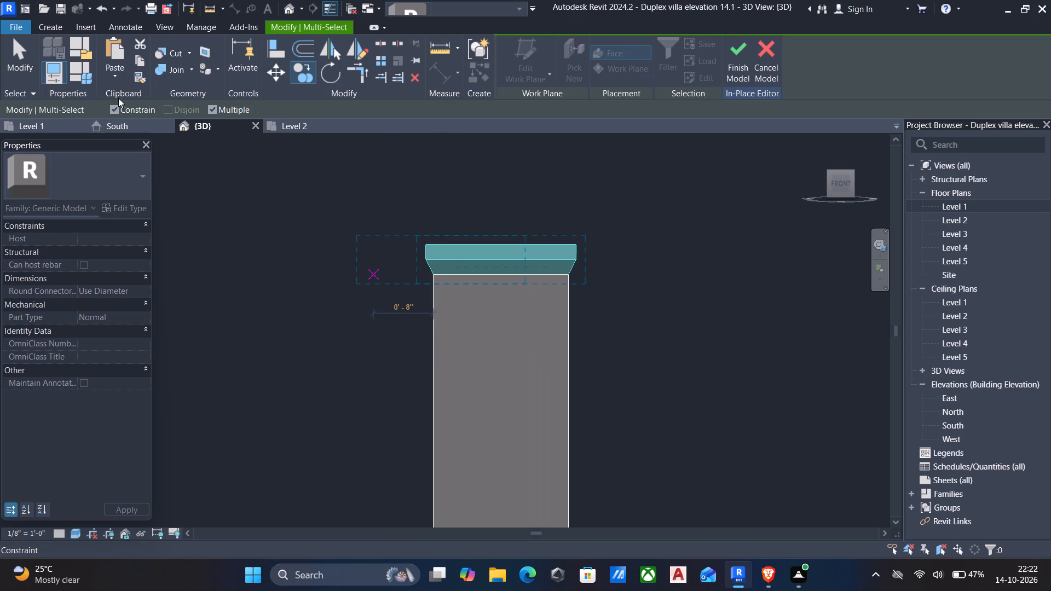
pyautogui.click(114, 107)
pyautogui.moveTo(556, 369); pyautogui.dragTo(454, 328, button='middle')
pyautogui.scroll(-3, 431, 361)
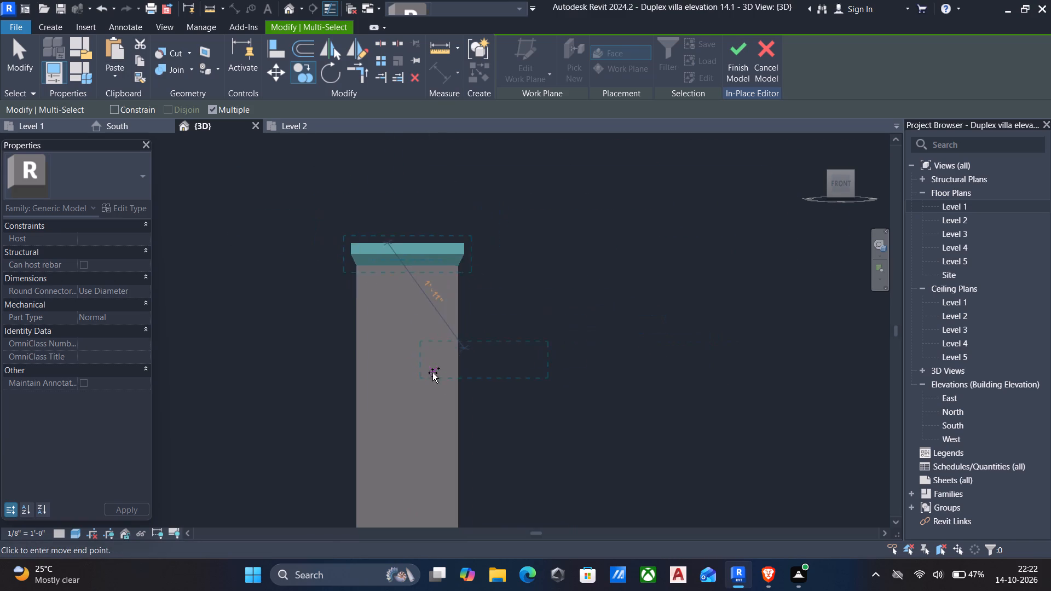
pyautogui.scroll(-1, 432, 373)
pyautogui.moveTo(494, 409); pyautogui.dragTo(470, 308, button='middle')
pyautogui.moveTo(597, 409); pyautogui.dragTo(487, 386, button='middle')
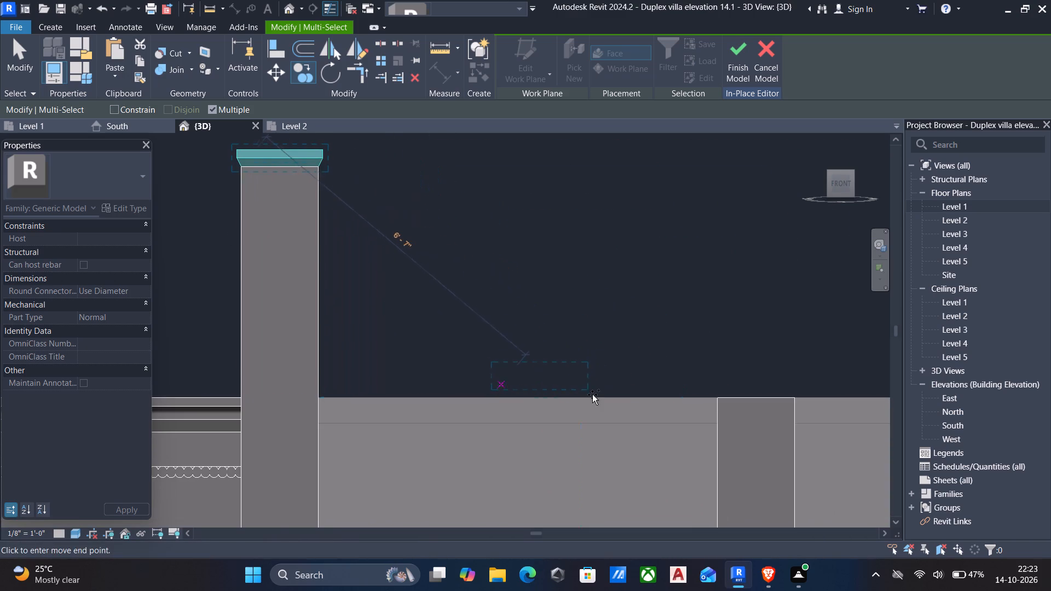
pyautogui.scroll(4, 717, 402)
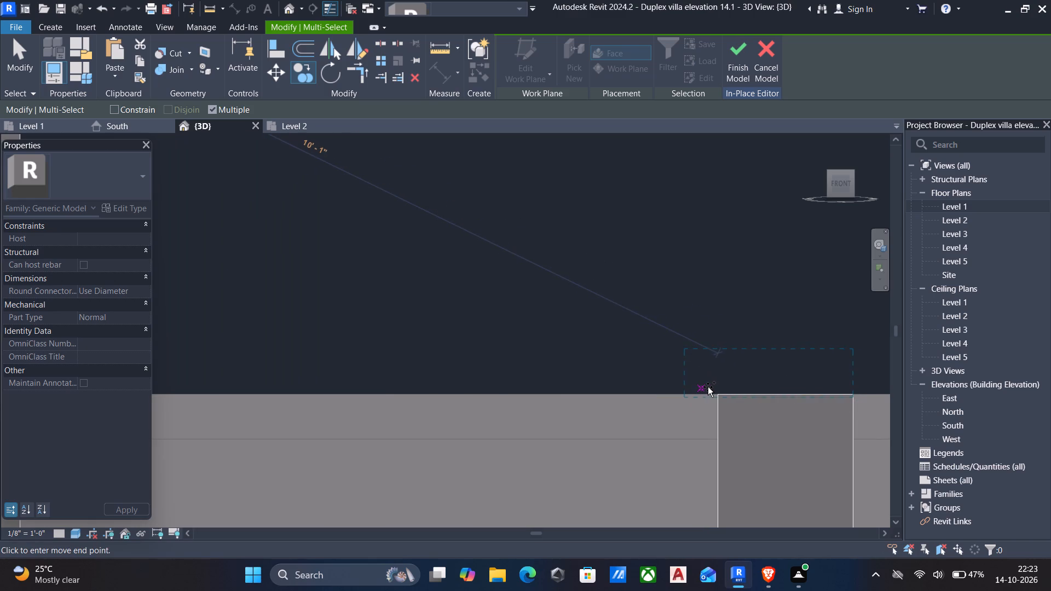
pyautogui.click(718, 395)
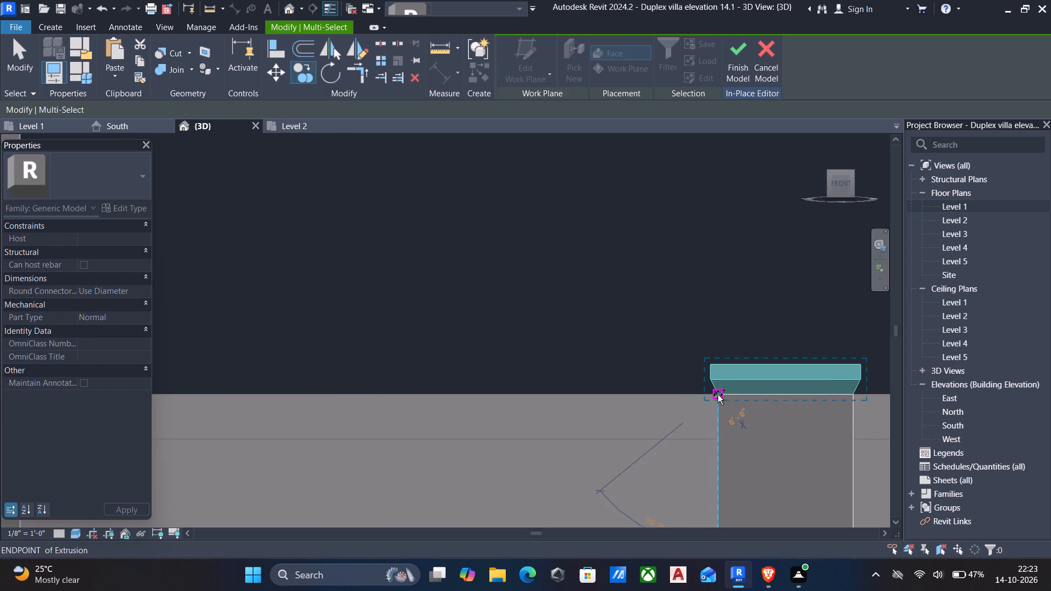
pyautogui.press('Escape')
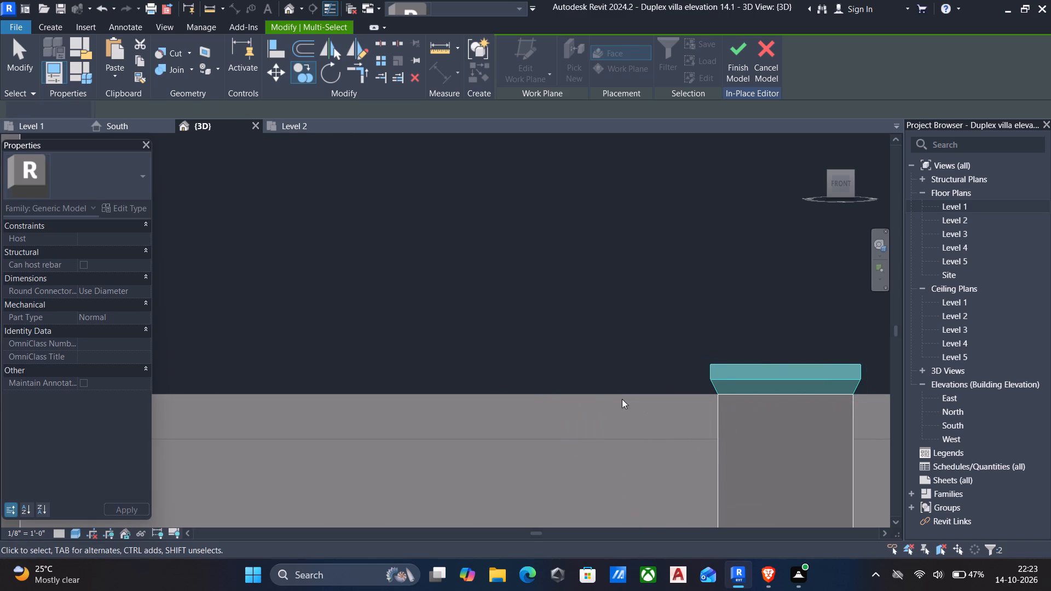
pyautogui.press('Escape')
# Raise the shorter entrance column through its copied cap and align its top face with the top of the taller column's shaft.
pyautogui.click(718, 423)
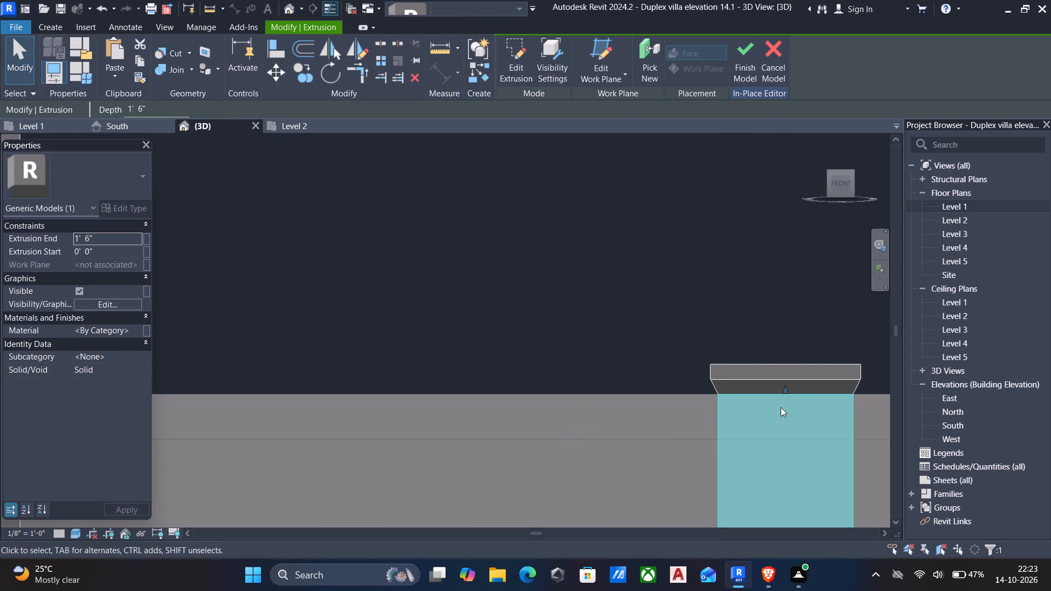
pyautogui.moveTo(787, 388); pyautogui.dragTo(784, 361)
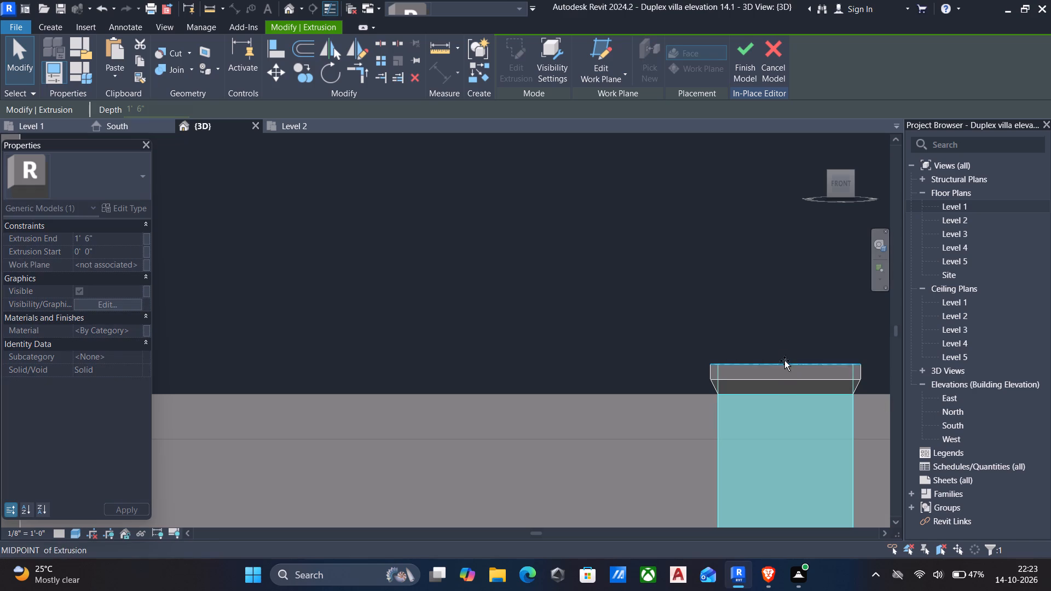
pyautogui.moveTo(784, 361); pyautogui.dragTo(737, 301)
pyautogui.moveTo(780, 253); pyautogui.dragTo(737, 301, button='middle')
pyautogui.moveTo(737, 301); pyautogui.dragTo(738, 190)
pyautogui.scroll(-5, 737, 301)
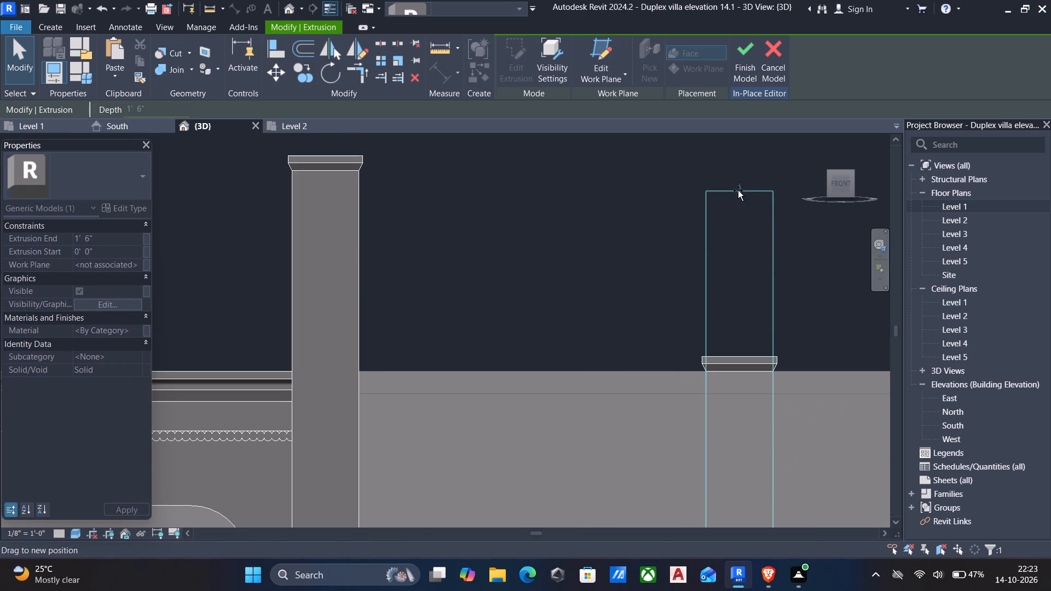
pyautogui.moveTo(738, 190); pyautogui.dragTo(738, 179)
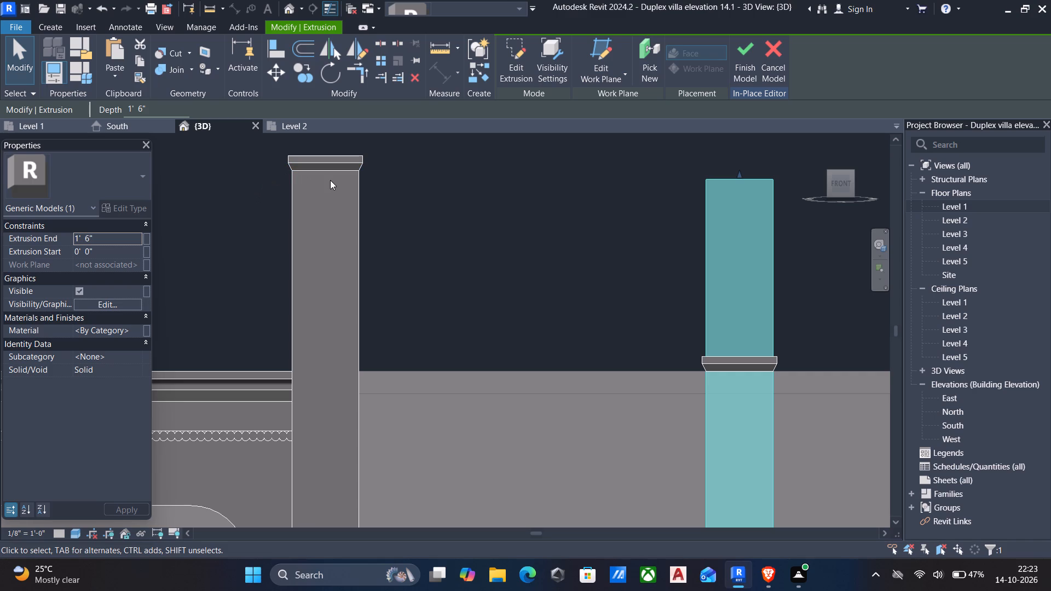
pyautogui.press('a')
pyautogui.press('l')
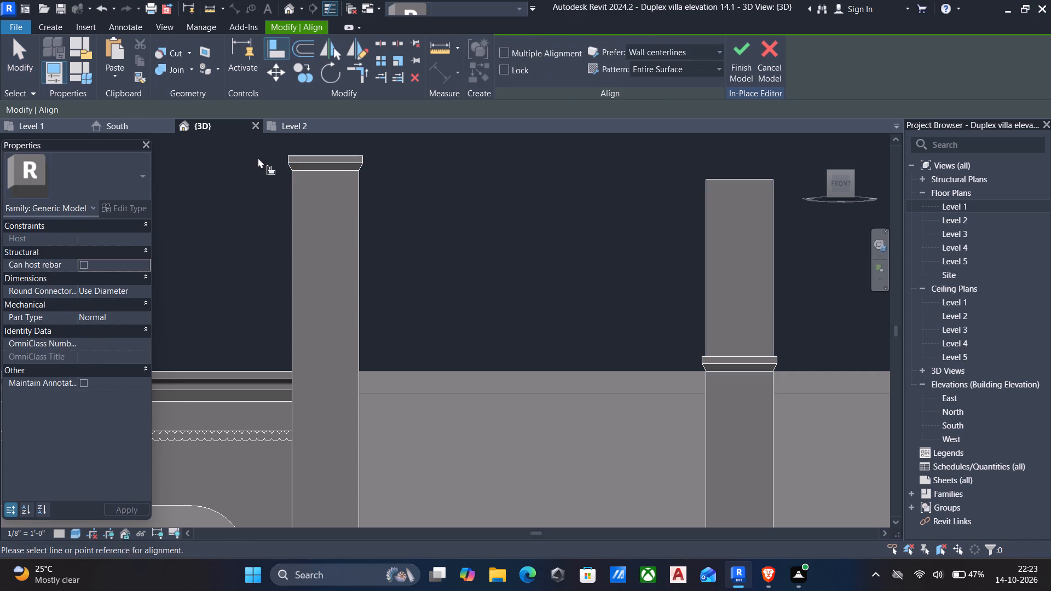
pyautogui.click(334, 175)
pyautogui.click(737, 183)
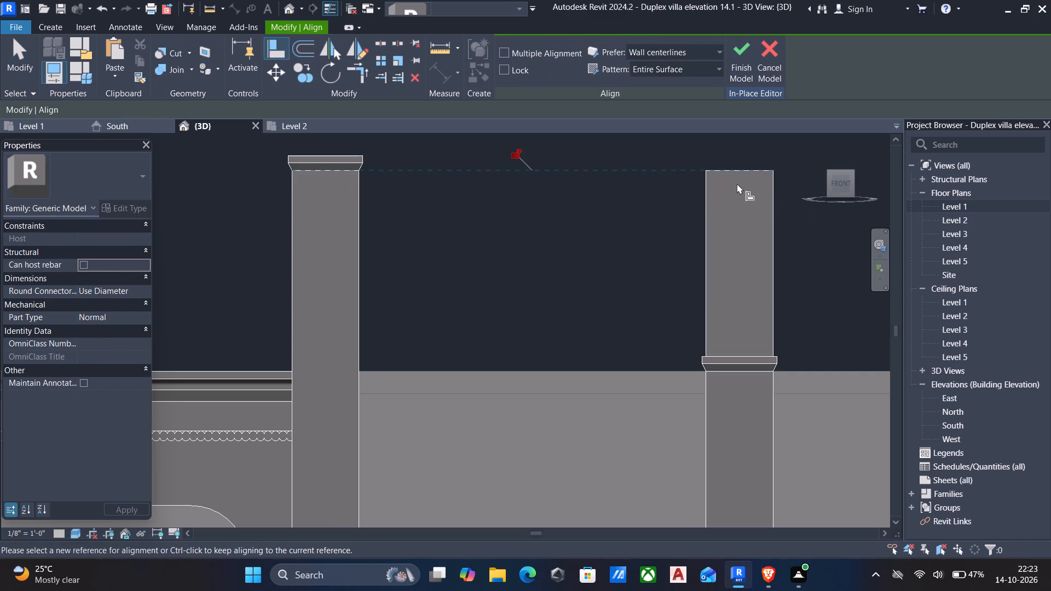
pyautogui.press('Escape')
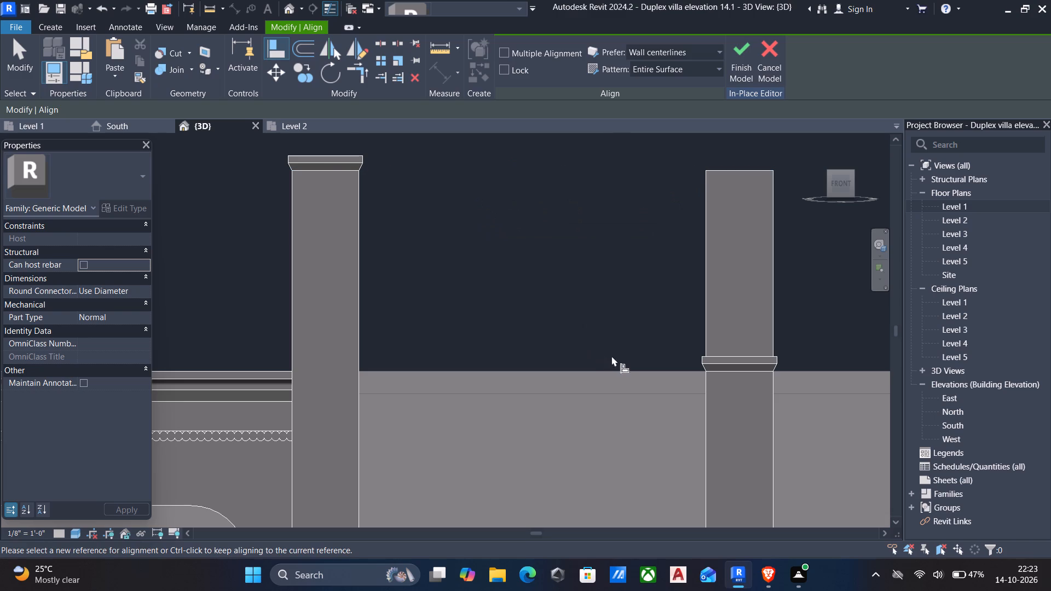
pyautogui.press('Escape')
# Move the copied blend and slab straight up onto the top of the newly raised entrance column, with Constrain on.
pyautogui.moveTo(634, 321); pyautogui.dragTo(848, 405)
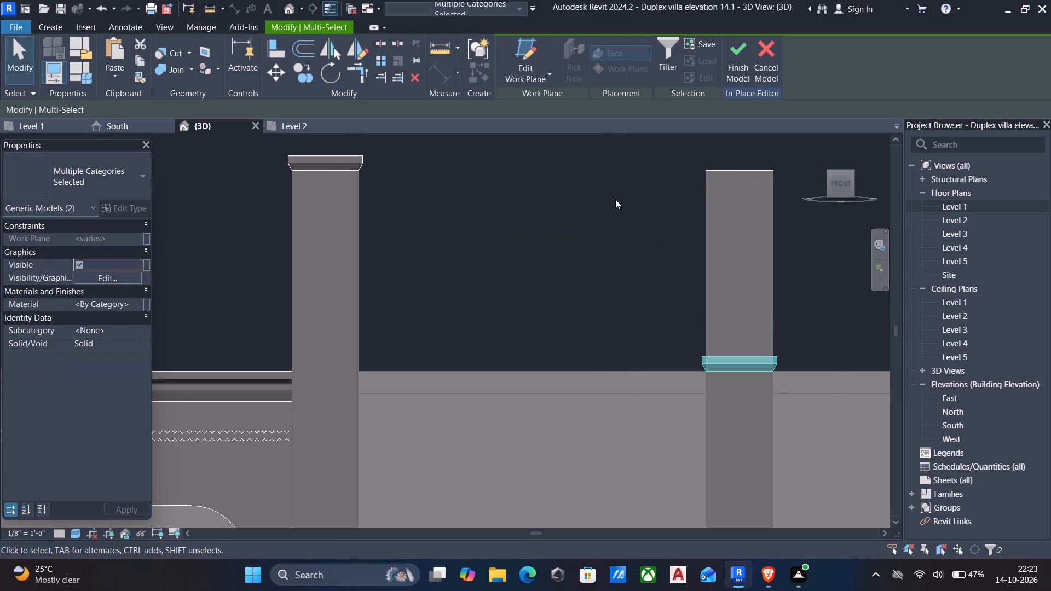
pyautogui.write('mv')
pyautogui.scroll(5, 713, 387)
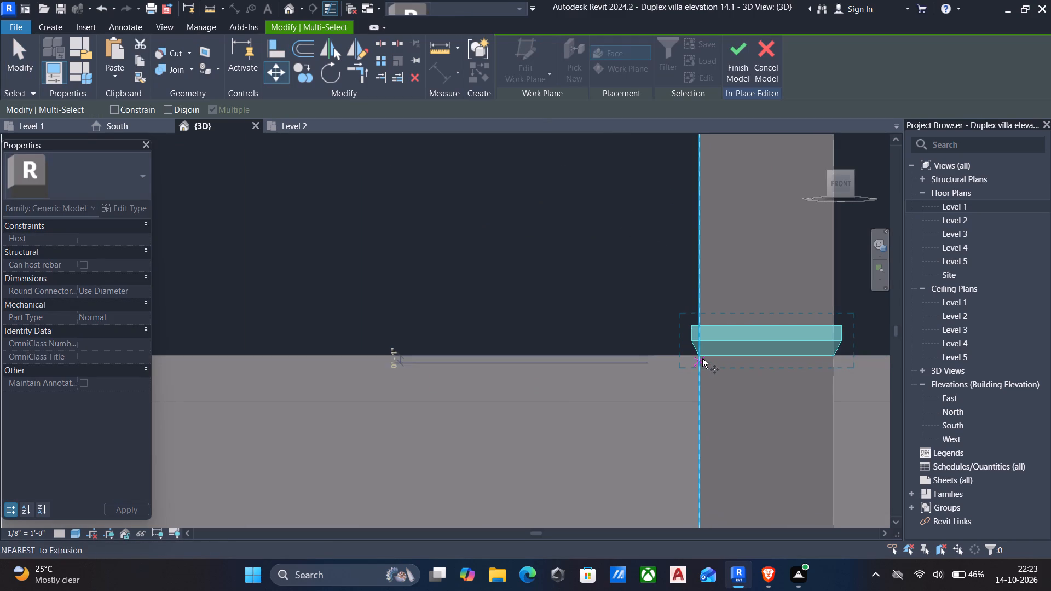
pyautogui.click(702, 357)
pyautogui.scroll(1, 710, 229)
pyautogui.moveTo(710, 229); pyautogui.dragTo(700, 404, button='middle')
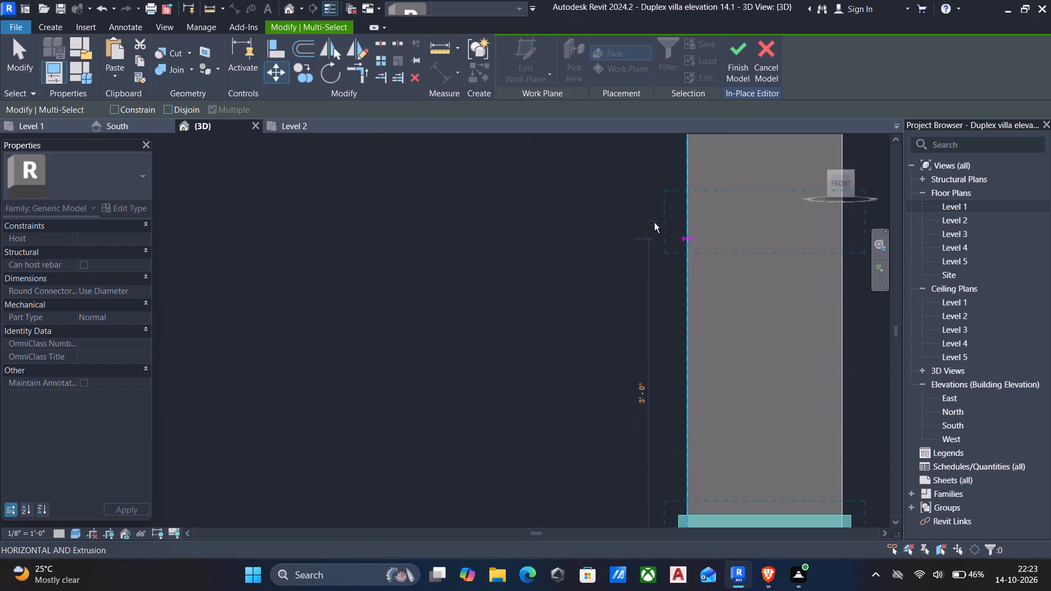
pyautogui.click(107, 107)
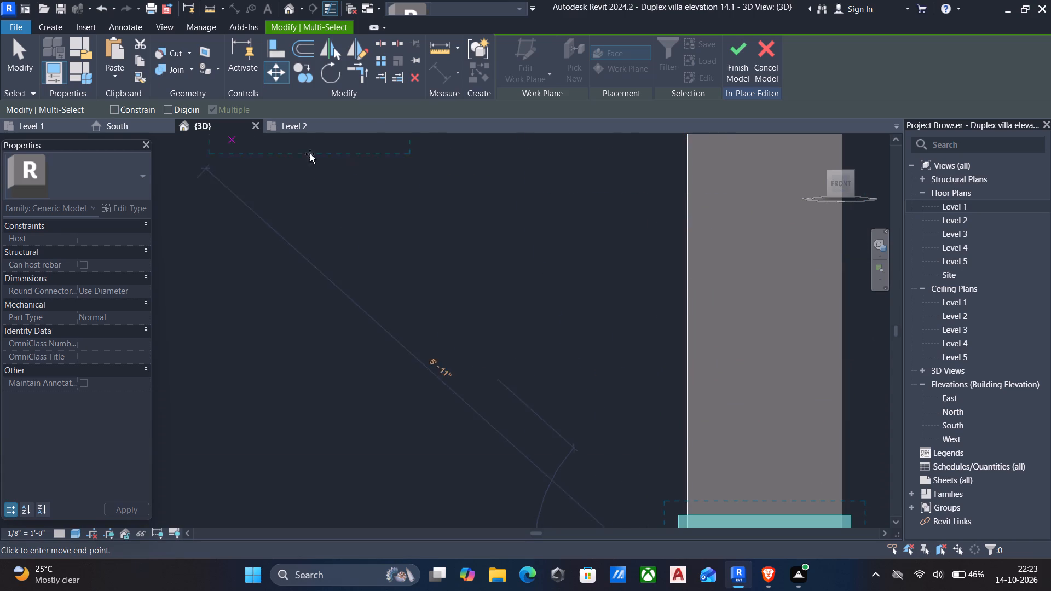
pyautogui.moveTo(727, 283); pyautogui.dragTo(705, 341, button='middle')
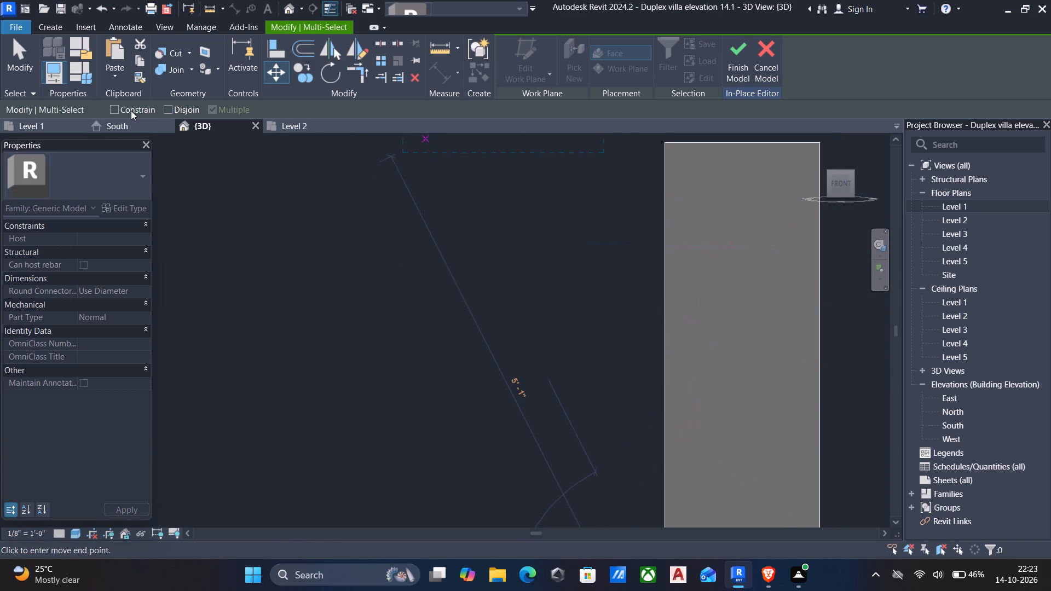
pyautogui.click(114, 108)
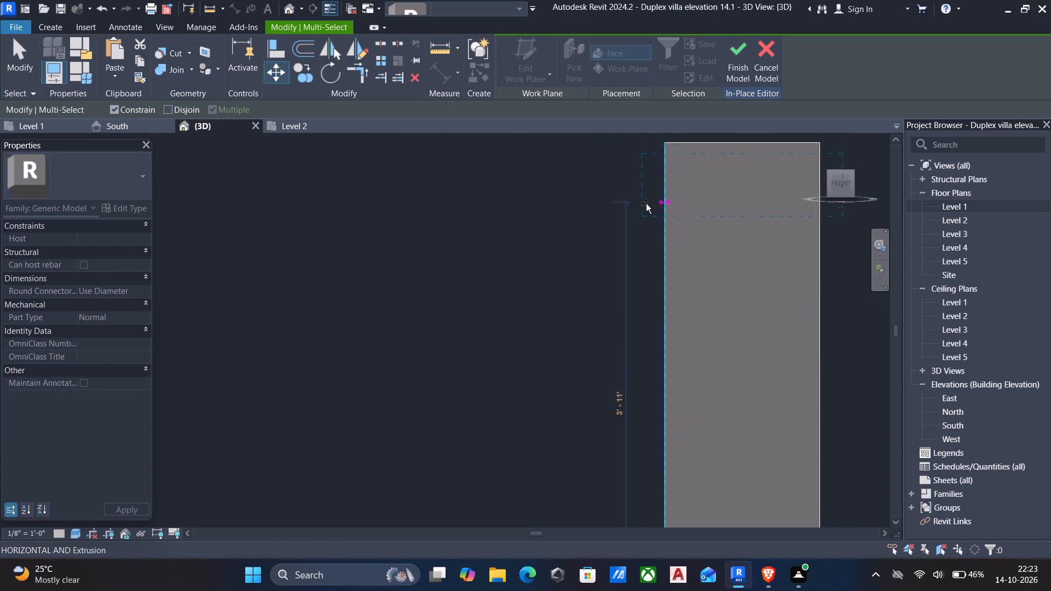
pyautogui.click(666, 146)
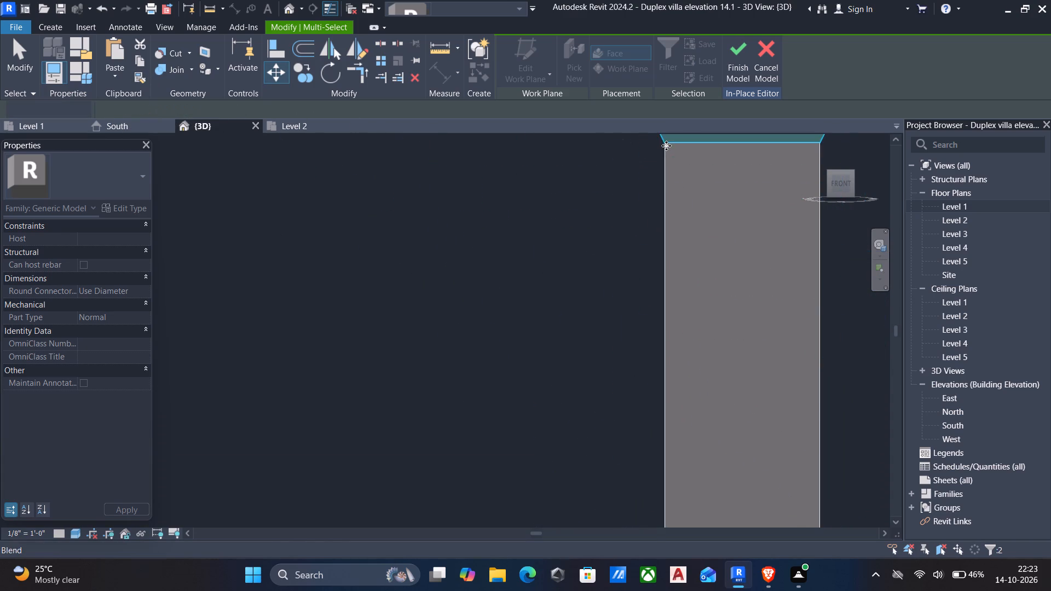
pyautogui.scroll(-5, 614, 214)
pyautogui.press('Escape')
# Examine the two capped entrance columns from the front and from a tilted view of the whole porch entrance.
pyautogui.scroll(-2, 608, 250)
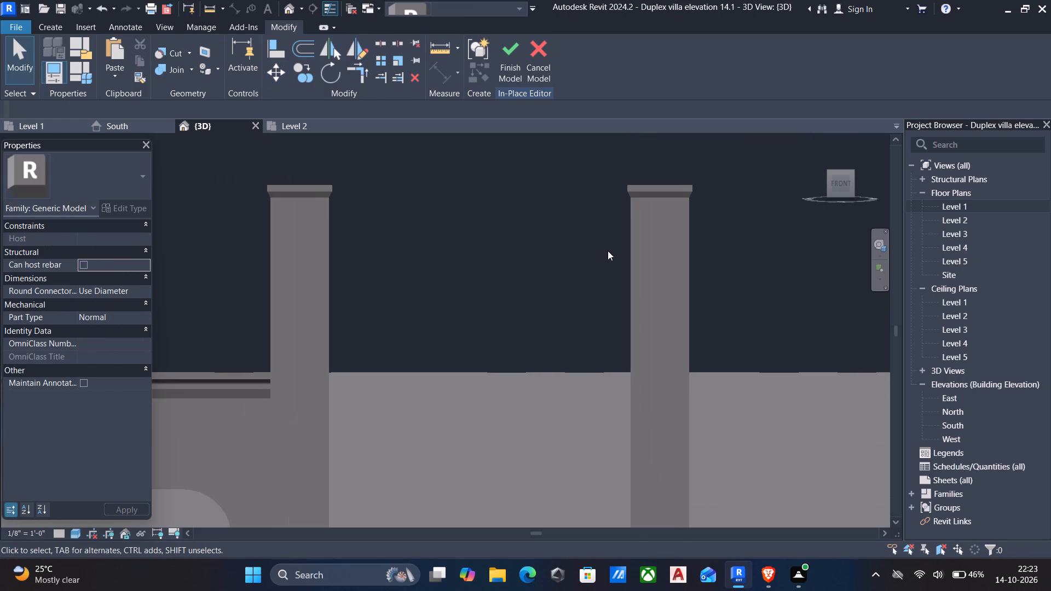
pyautogui.keyDown('shift'); pyautogui.moveTo(602, 248); pyautogui.dragTo(598, 332, button='middle'); pyautogui.keyUp('shift')
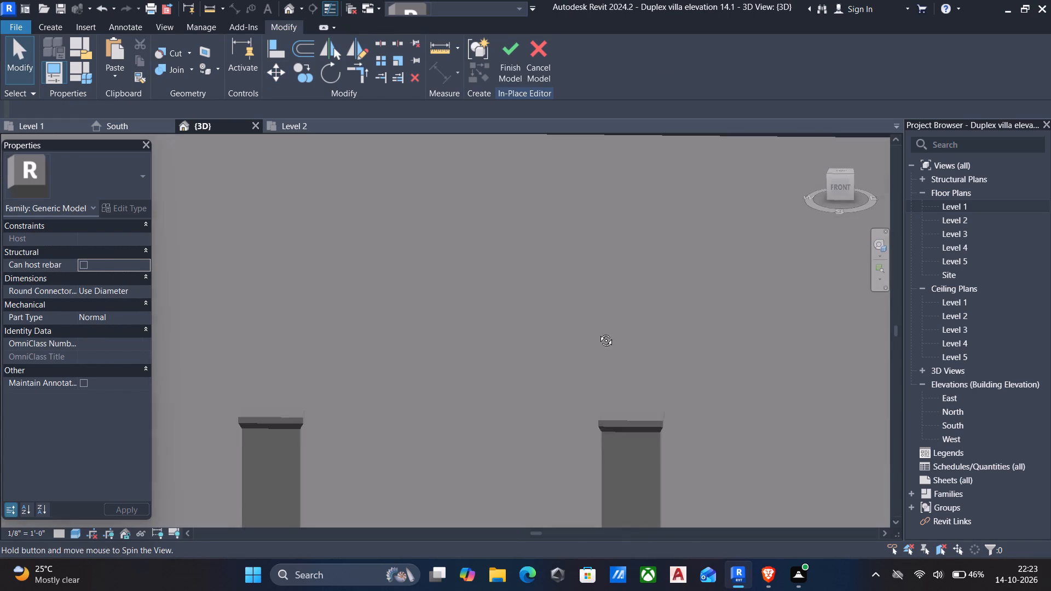
pyautogui.keyDown('shift'); pyautogui.moveTo(598, 332); pyautogui.dragTo(597, 337, button='middle'); pyautogui.keyUp('shift')
pyautogui.moveTo(596, 337); pyautogui.dragTo(593, 179, button='middle')
pyautogui.scroll(-1, 596, 337)
pyautogui.keyDown('shift'); pyautogui.moveTo(530, 261); pyautogui.dragTo(525, 269, button='middle'); pyautogui.keyUp('shift')
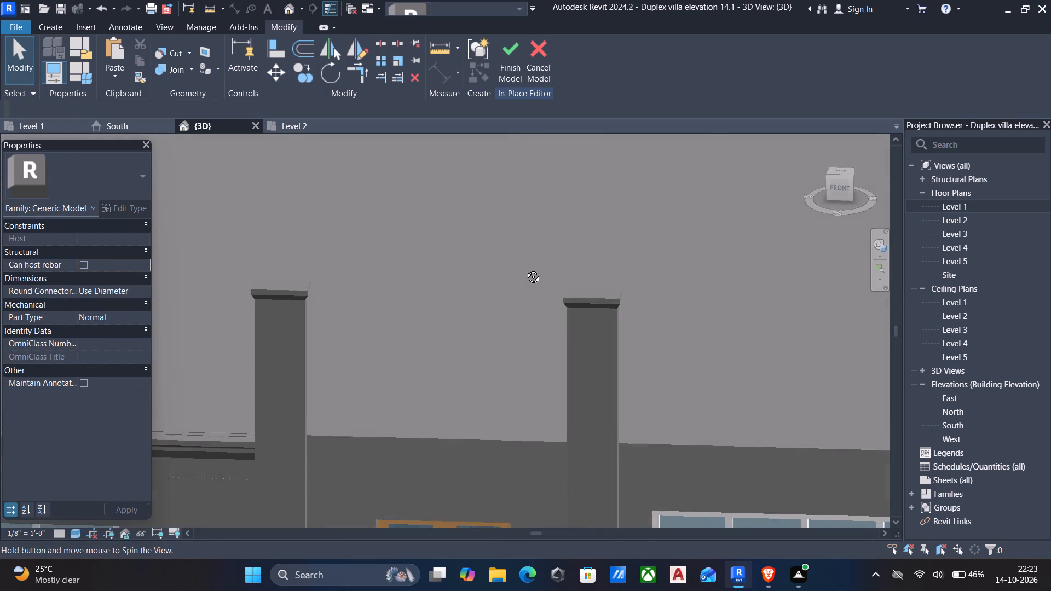
pyautogui.keyDown('shift'); pyautogui.moveTo(525, 269); pyautogui.dragTo(529, 283, button='middle'); pyautogui.keyUp('shift')
pyautogui.moveTo(532, 283); pyautogui.dragTo(535, 213, button='middle')
pyautogui.scroll(-4, 535, 213)
pyautogui.moveTo(482, 301); pyautogui.dragTo(492, 233, button='middle')
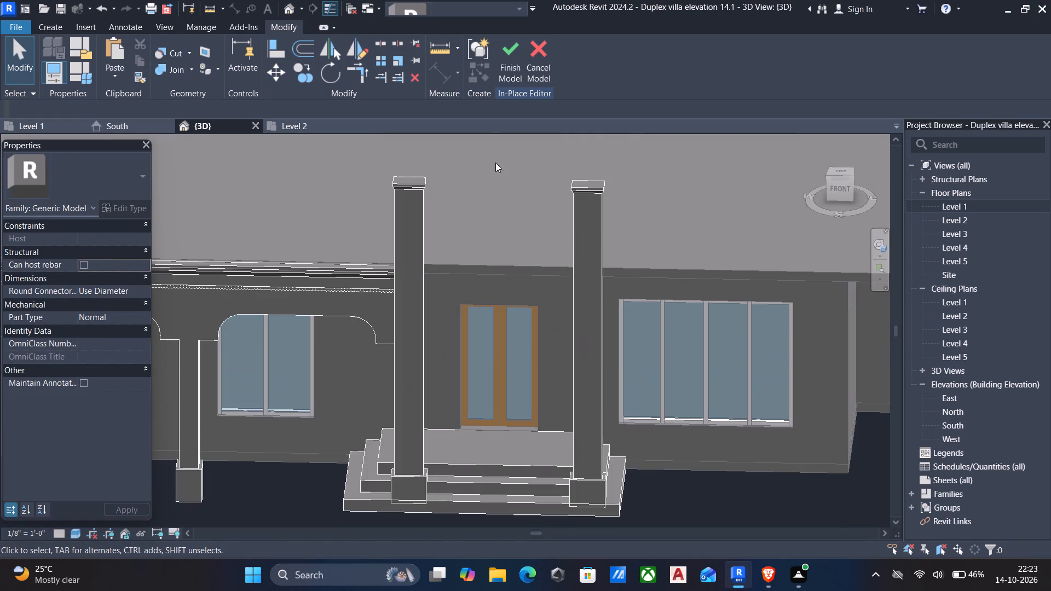
# Finish the in-place generic model of the porch front.
pyautogui.click(505, 55)
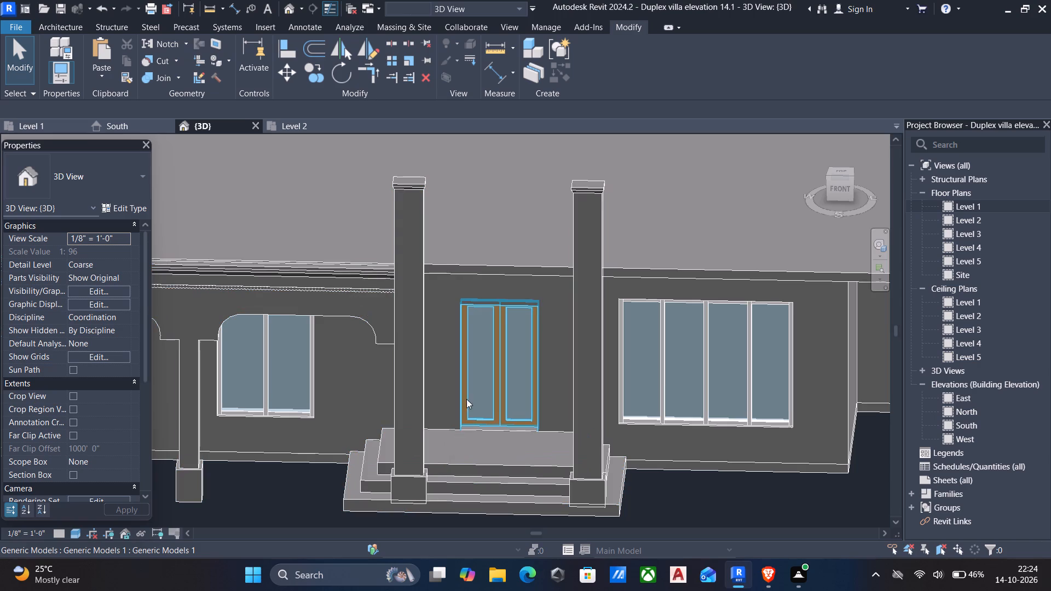
# Reopen the porch front's generic model for in-place editing.
pyautogui.click(424, 181)
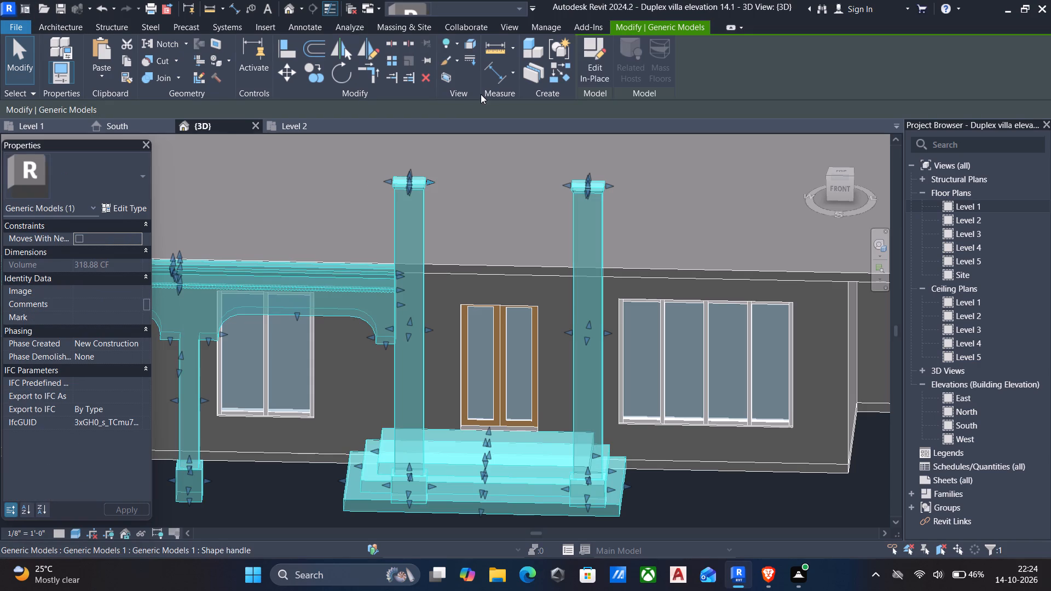
pyautogui.click(582, 47)
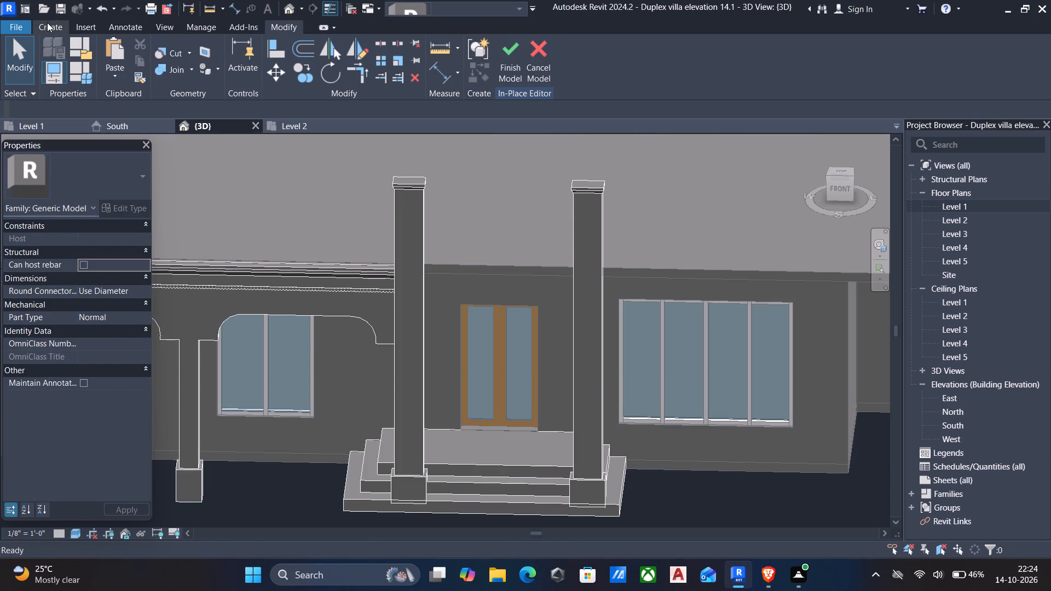
# Start a void extrusion with its work plane on the front face of the entrance column beside the arches.
pyautogui.click(47, 22)
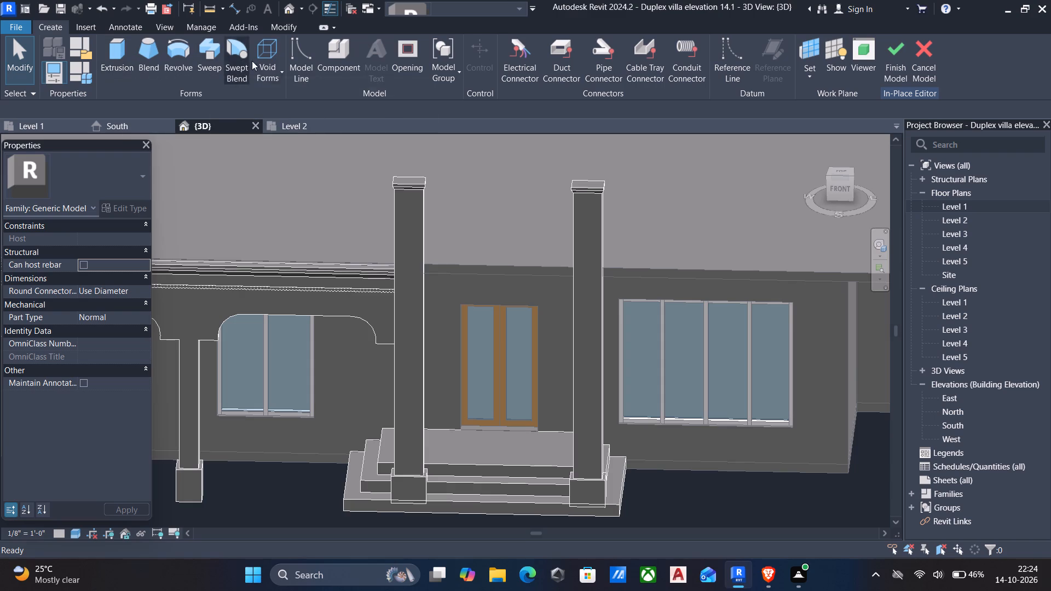
pyautogui.click(267, 61)
pyautogui.click(296, 105)
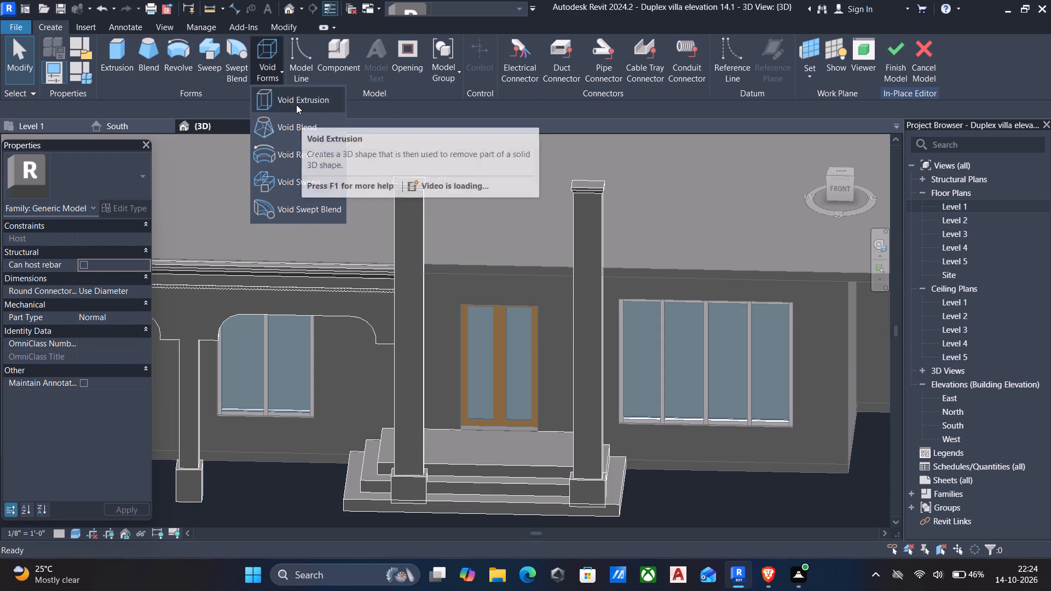
pyautogui.click(632, 72)
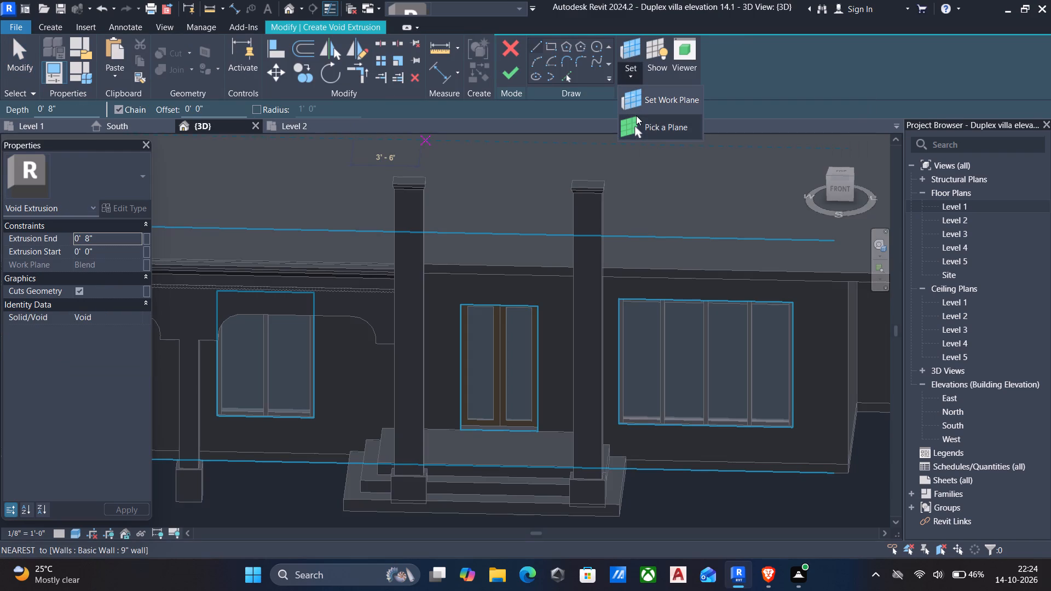
pyautogui.click(659, 123)
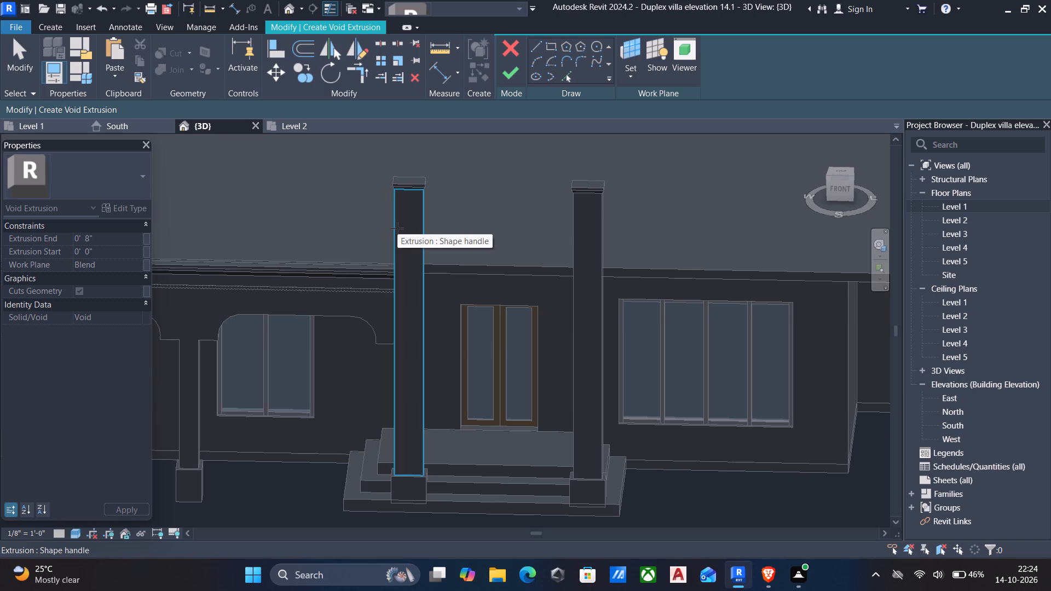
pyautogui.click(397, 228)
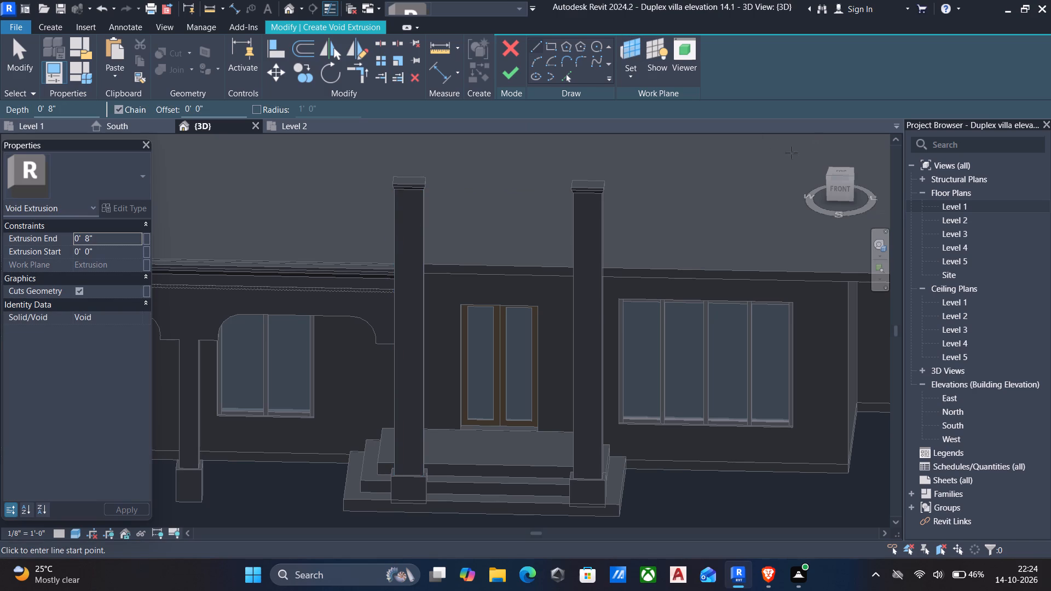
# Sketch a rectangle about 1'-4" wide and 1'-11" high at the foot of the column shaft, offset 1" inside the column's edges.
pyautogui.click(839, 184)
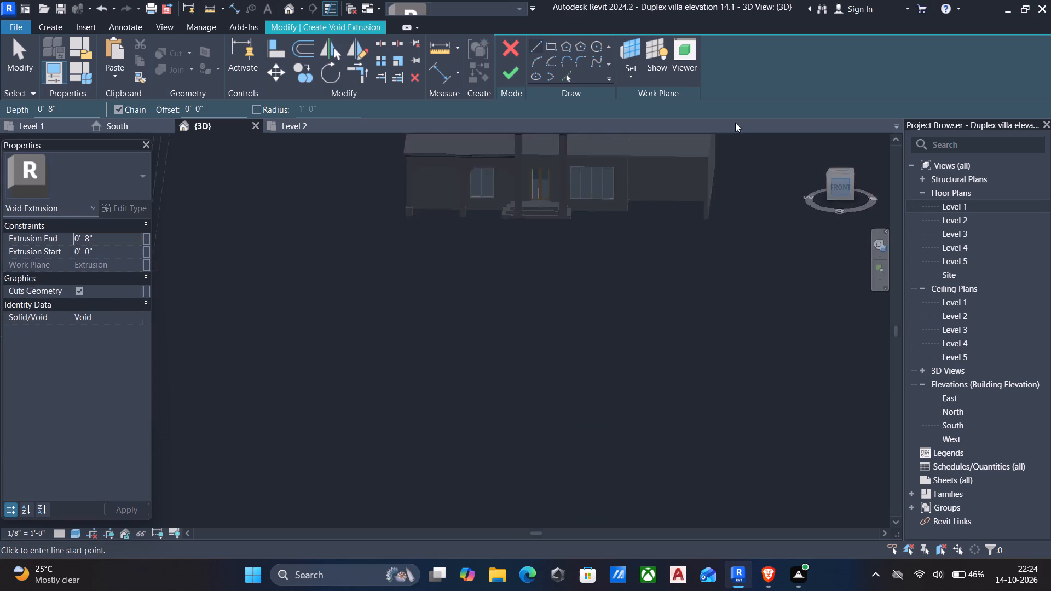
pyautogui.click(551, 45)
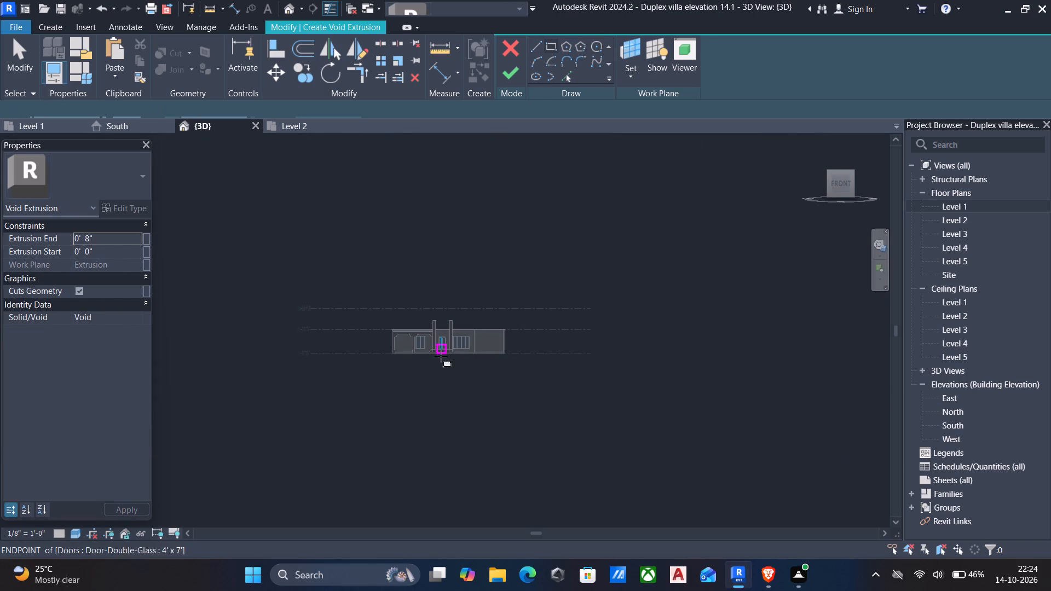
pyautogui.scroll(10, 438, 359)
pyautogui.scroll(6, 420, 298)
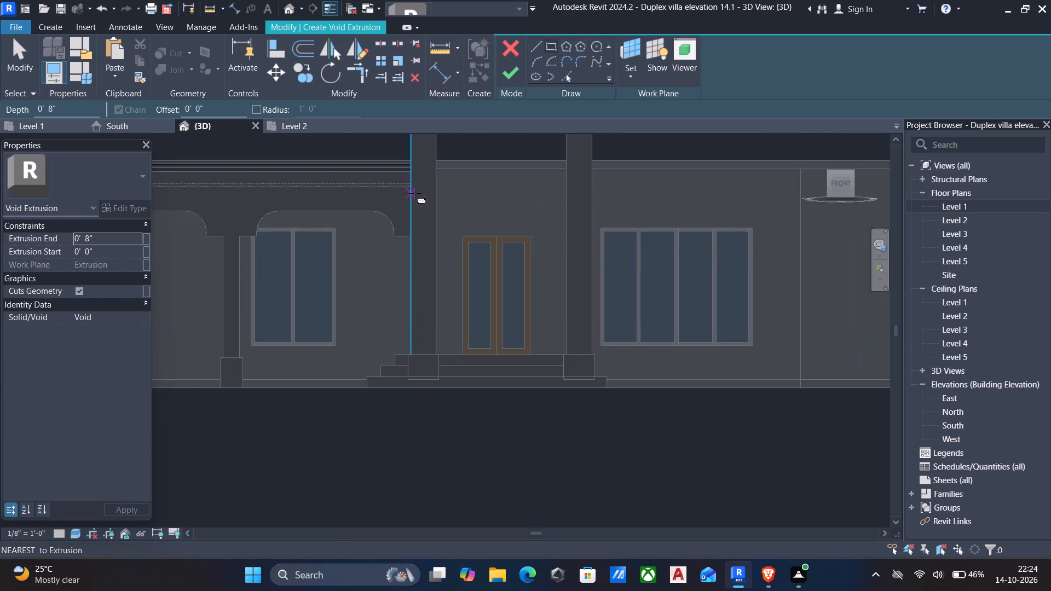
pyautogui.moveTo(414, 194); pyautogui.dragTo(414, 291, button='middle')
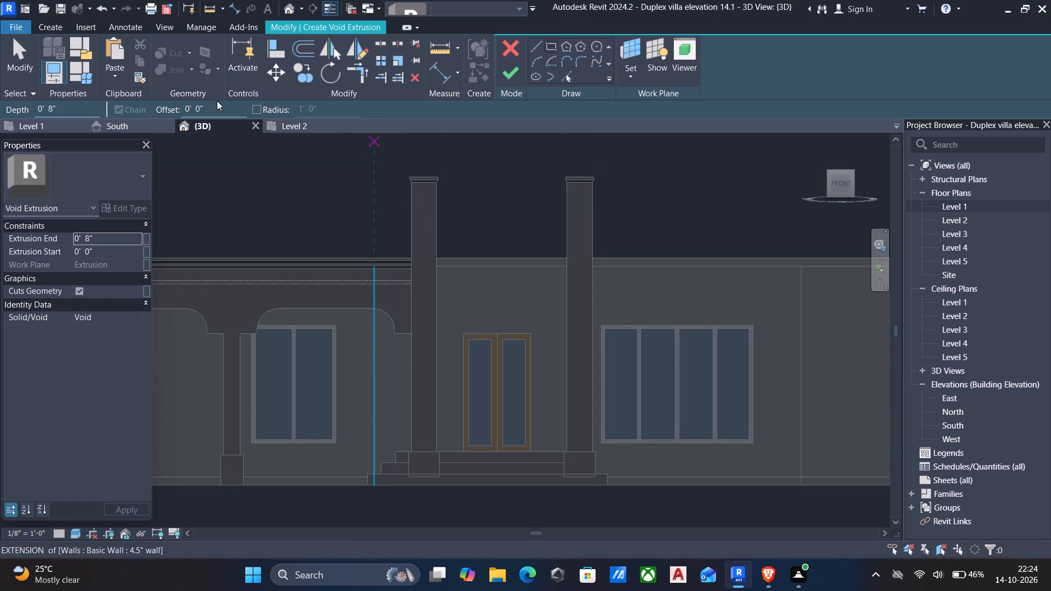
pyautogui.moveTo(229, 111); pyautogui.dragTo(0, 109)
pyautogui.write('1"')
pyautogui.scroll(9, 411, 468)
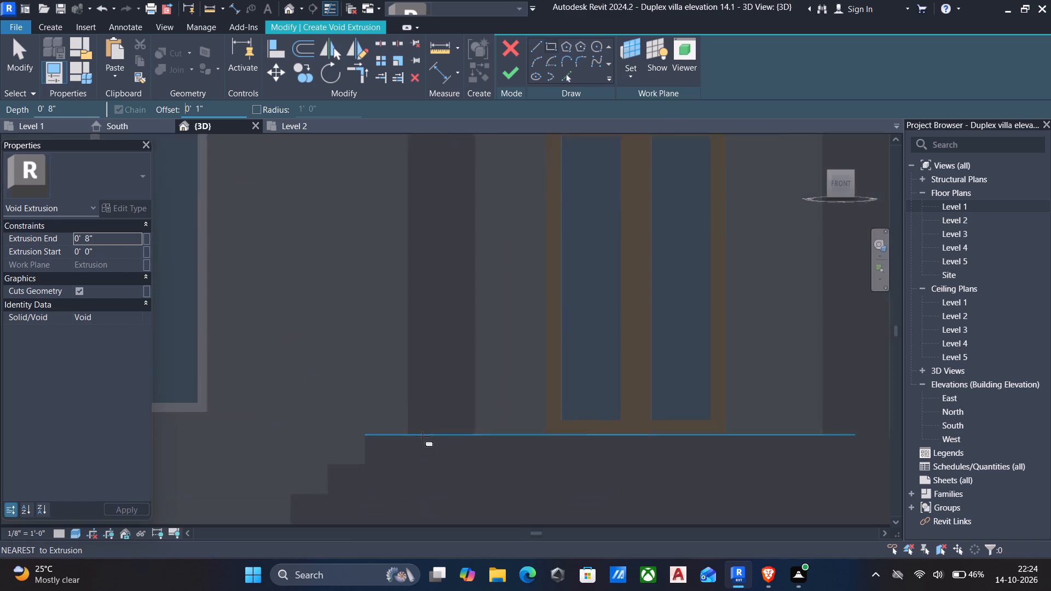
pyautogui.scroll(1, 423, 436)
pyautogui.click(400, 429)
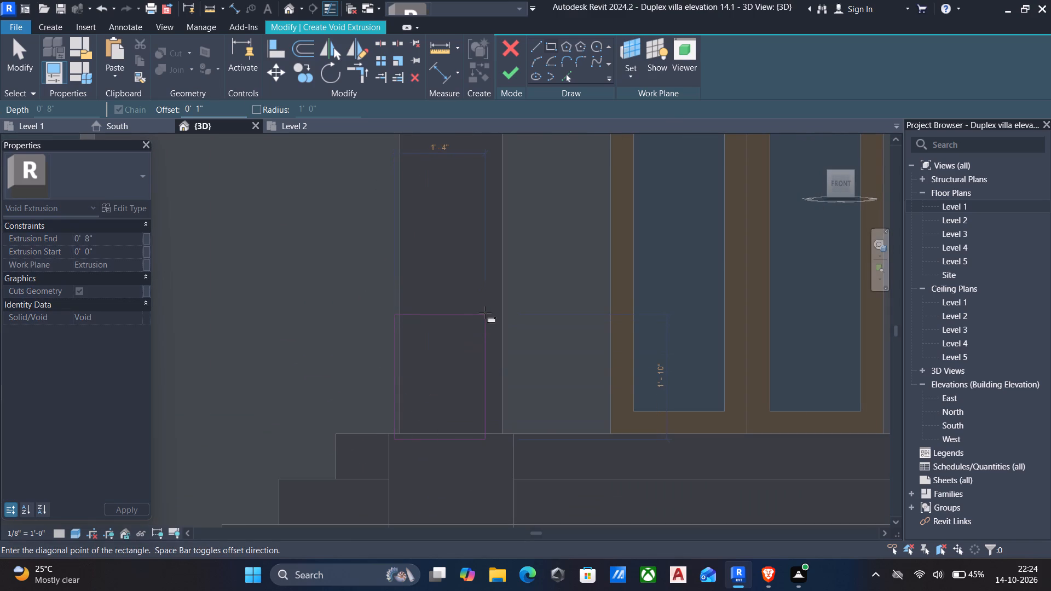
pyautogui.press('space')
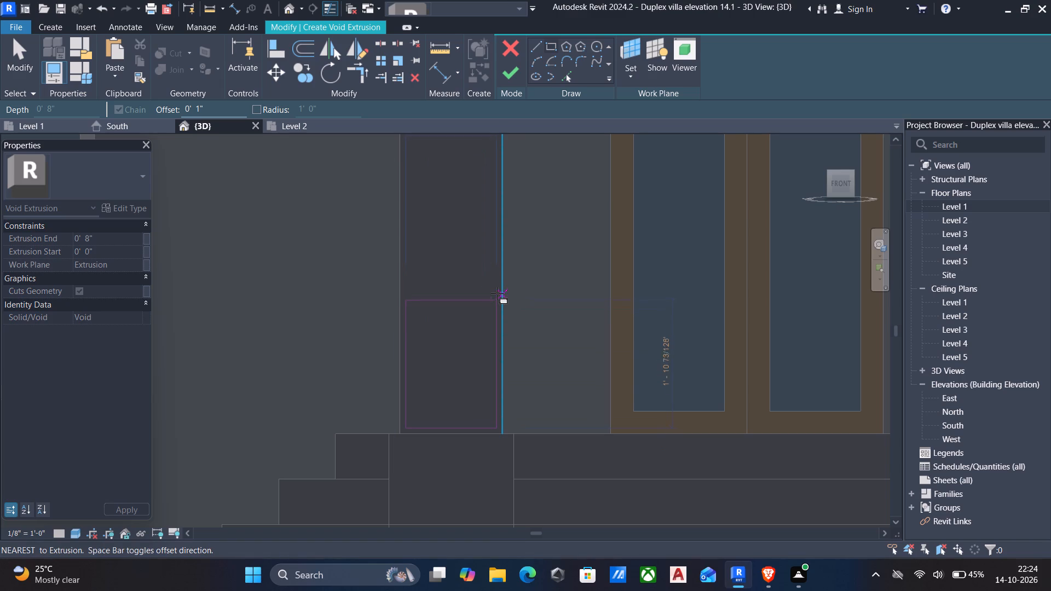
pyautogui.click(497, 293)
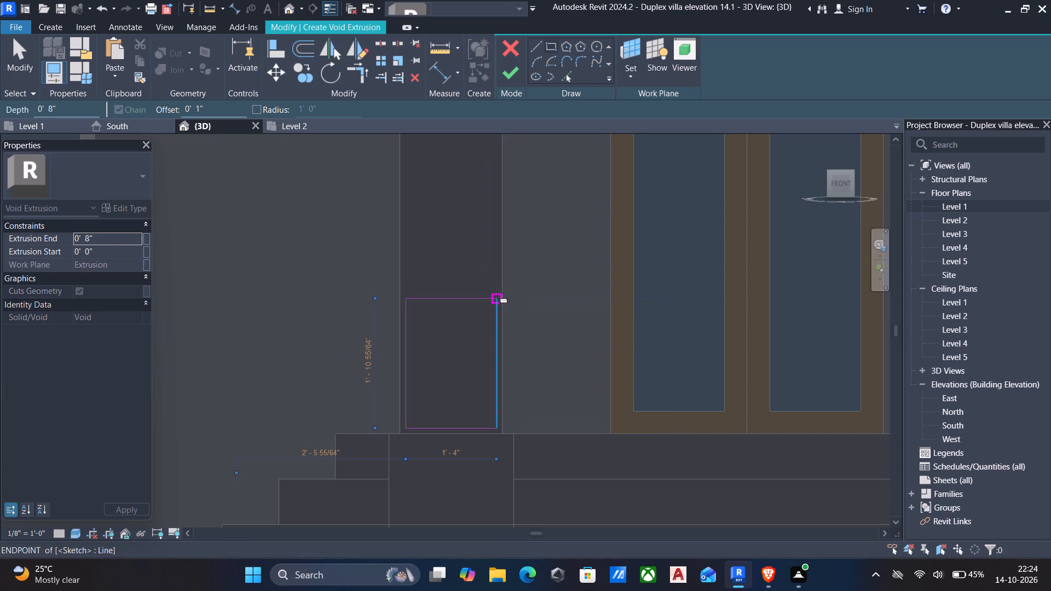
pyautogui.press('Escape')
pyautogui.press('Escape')
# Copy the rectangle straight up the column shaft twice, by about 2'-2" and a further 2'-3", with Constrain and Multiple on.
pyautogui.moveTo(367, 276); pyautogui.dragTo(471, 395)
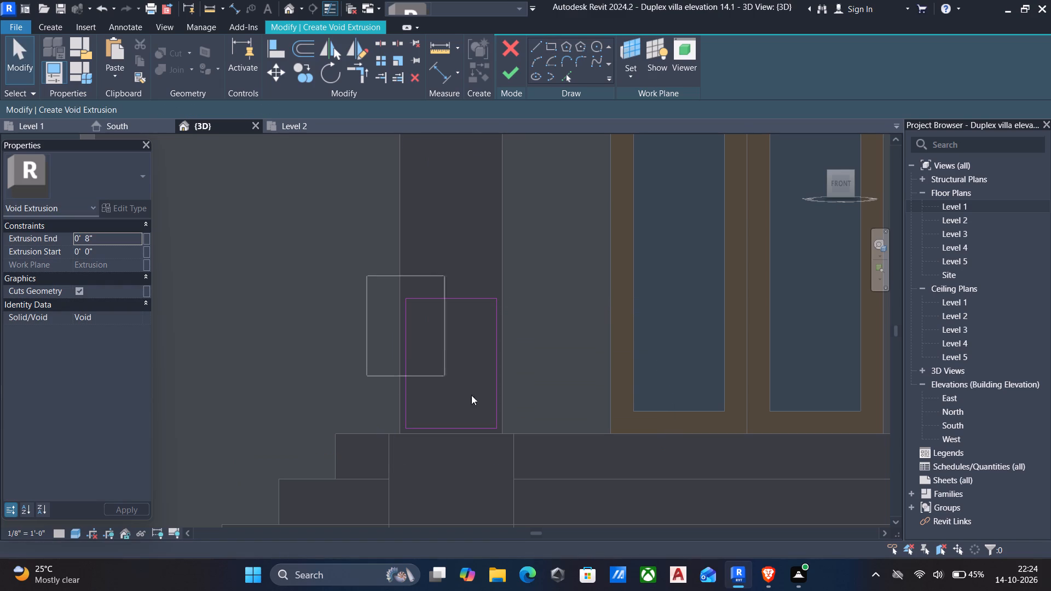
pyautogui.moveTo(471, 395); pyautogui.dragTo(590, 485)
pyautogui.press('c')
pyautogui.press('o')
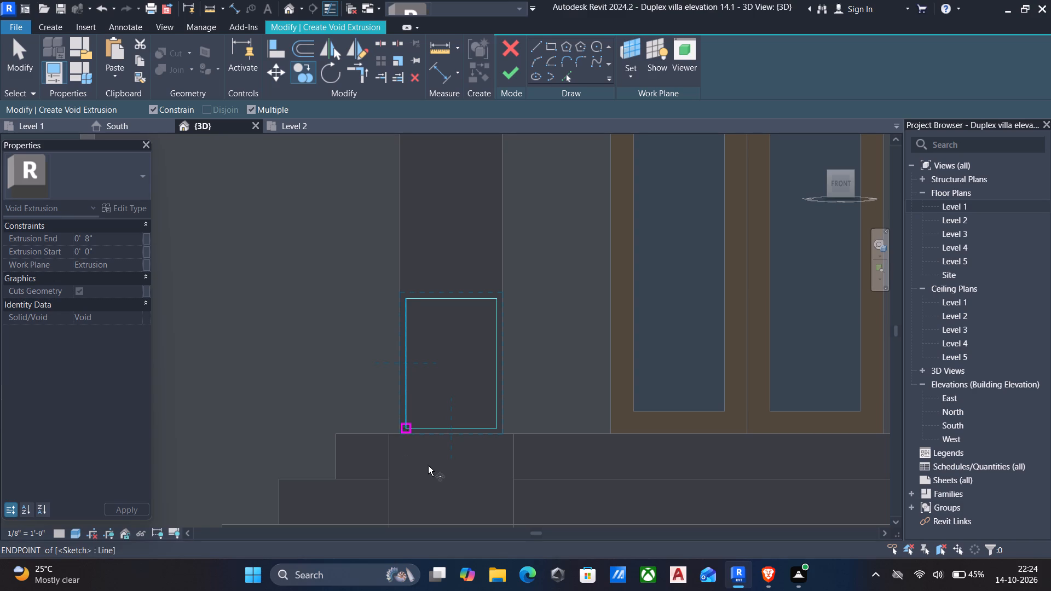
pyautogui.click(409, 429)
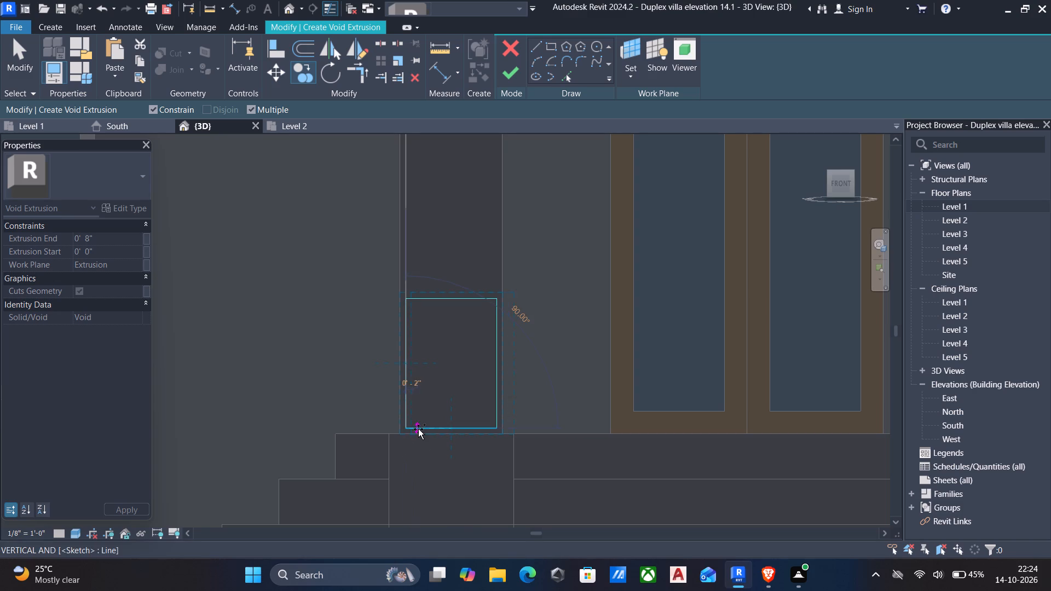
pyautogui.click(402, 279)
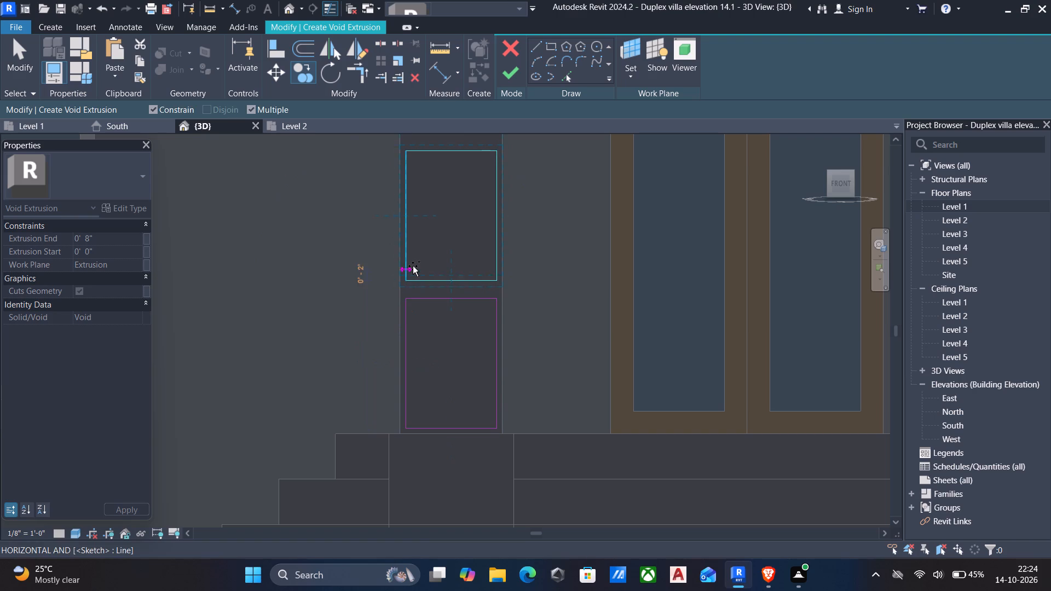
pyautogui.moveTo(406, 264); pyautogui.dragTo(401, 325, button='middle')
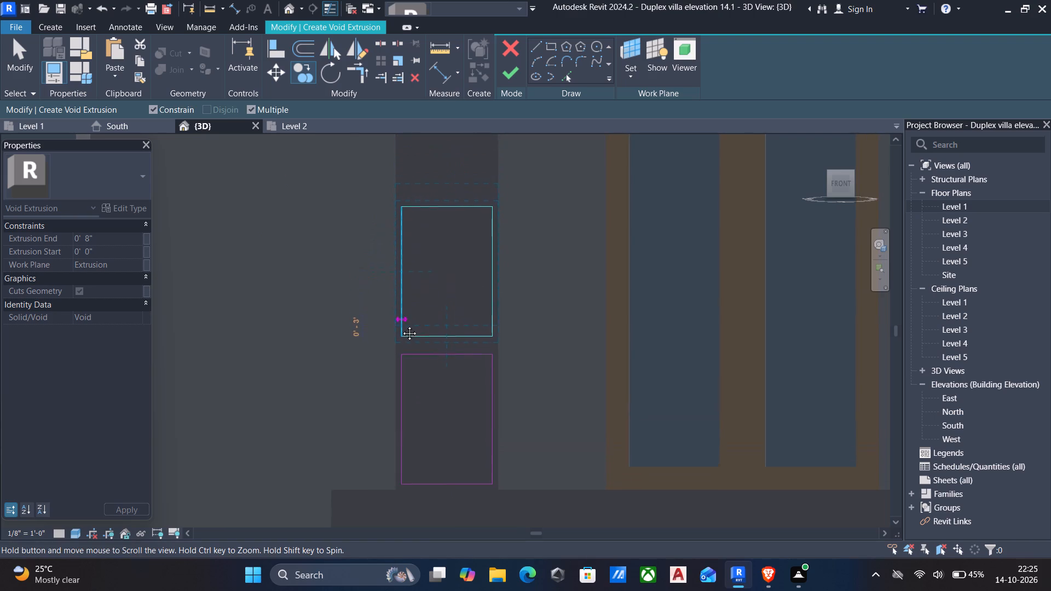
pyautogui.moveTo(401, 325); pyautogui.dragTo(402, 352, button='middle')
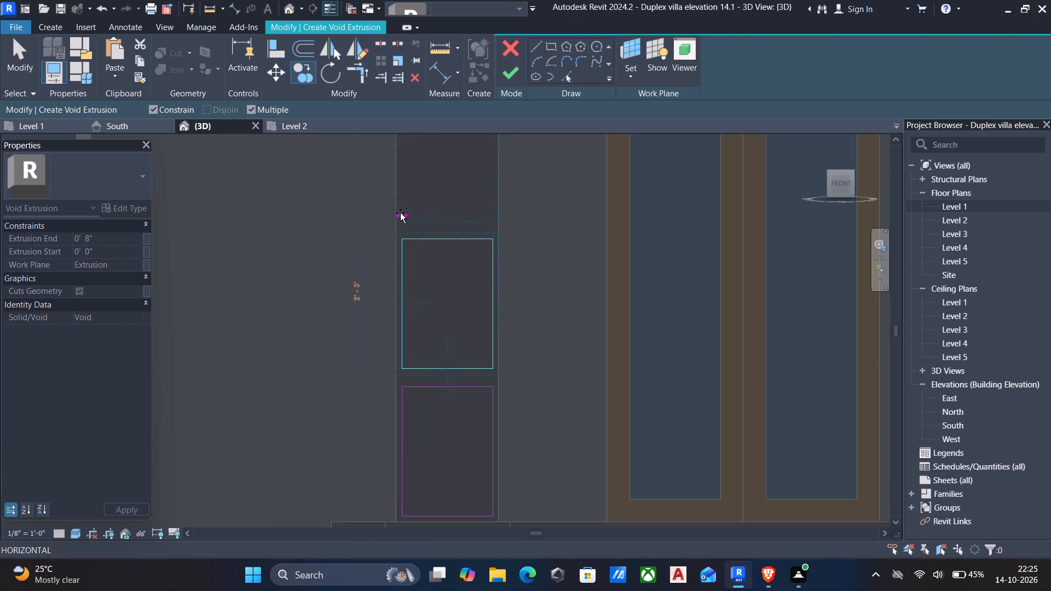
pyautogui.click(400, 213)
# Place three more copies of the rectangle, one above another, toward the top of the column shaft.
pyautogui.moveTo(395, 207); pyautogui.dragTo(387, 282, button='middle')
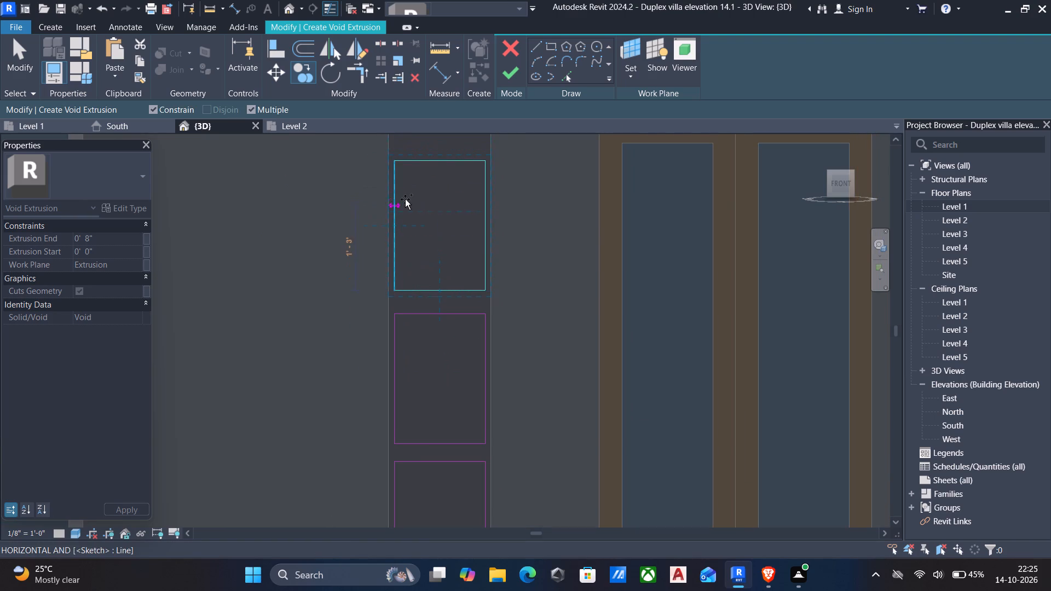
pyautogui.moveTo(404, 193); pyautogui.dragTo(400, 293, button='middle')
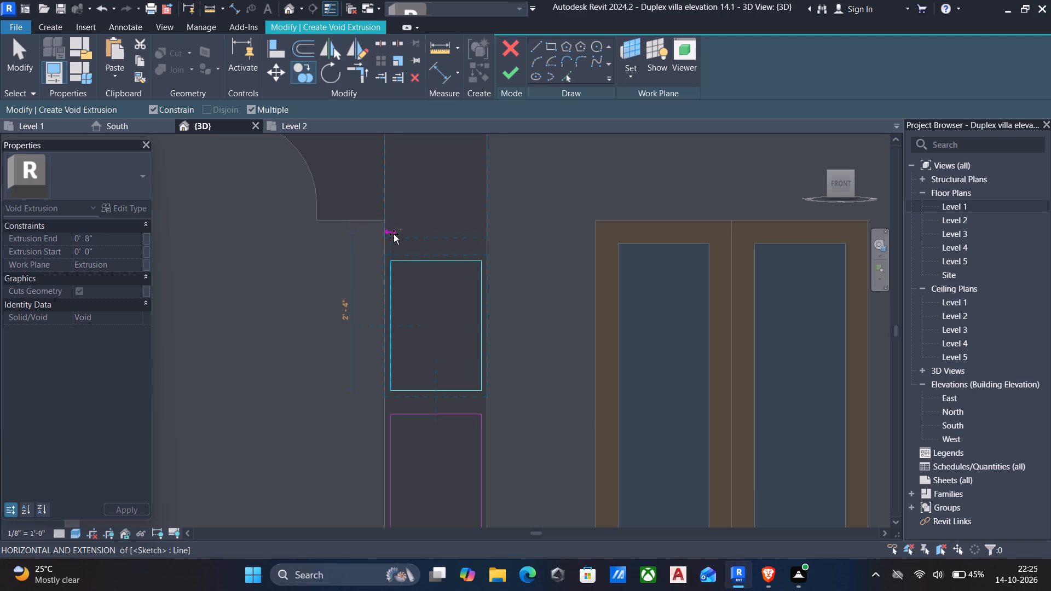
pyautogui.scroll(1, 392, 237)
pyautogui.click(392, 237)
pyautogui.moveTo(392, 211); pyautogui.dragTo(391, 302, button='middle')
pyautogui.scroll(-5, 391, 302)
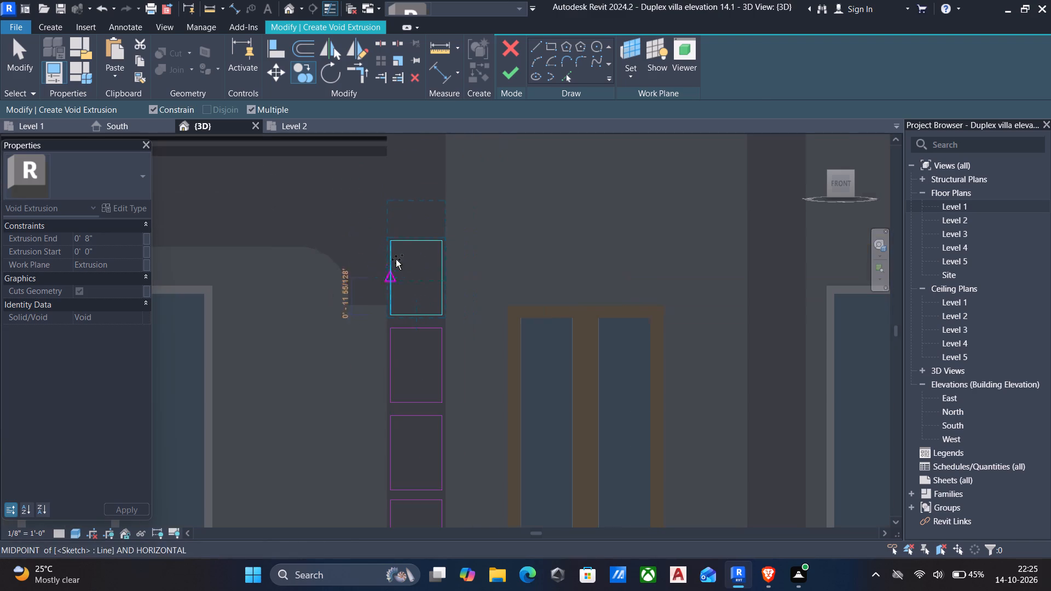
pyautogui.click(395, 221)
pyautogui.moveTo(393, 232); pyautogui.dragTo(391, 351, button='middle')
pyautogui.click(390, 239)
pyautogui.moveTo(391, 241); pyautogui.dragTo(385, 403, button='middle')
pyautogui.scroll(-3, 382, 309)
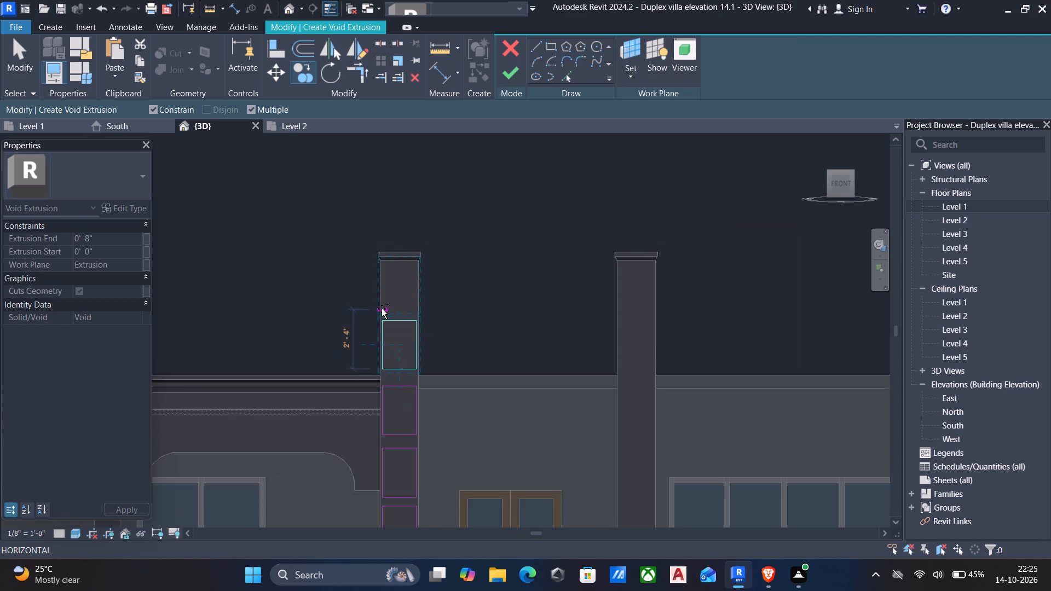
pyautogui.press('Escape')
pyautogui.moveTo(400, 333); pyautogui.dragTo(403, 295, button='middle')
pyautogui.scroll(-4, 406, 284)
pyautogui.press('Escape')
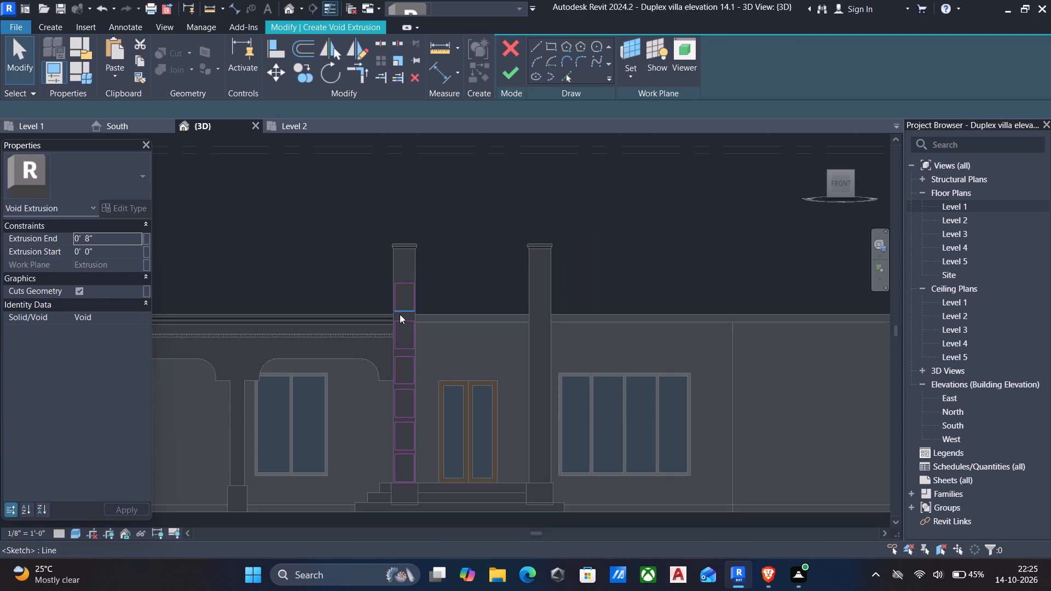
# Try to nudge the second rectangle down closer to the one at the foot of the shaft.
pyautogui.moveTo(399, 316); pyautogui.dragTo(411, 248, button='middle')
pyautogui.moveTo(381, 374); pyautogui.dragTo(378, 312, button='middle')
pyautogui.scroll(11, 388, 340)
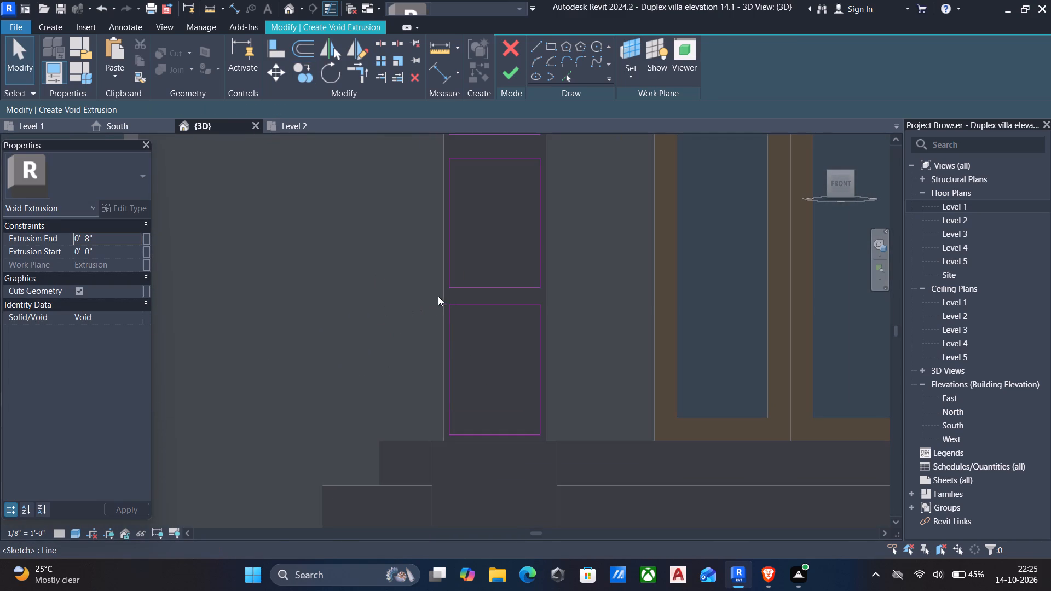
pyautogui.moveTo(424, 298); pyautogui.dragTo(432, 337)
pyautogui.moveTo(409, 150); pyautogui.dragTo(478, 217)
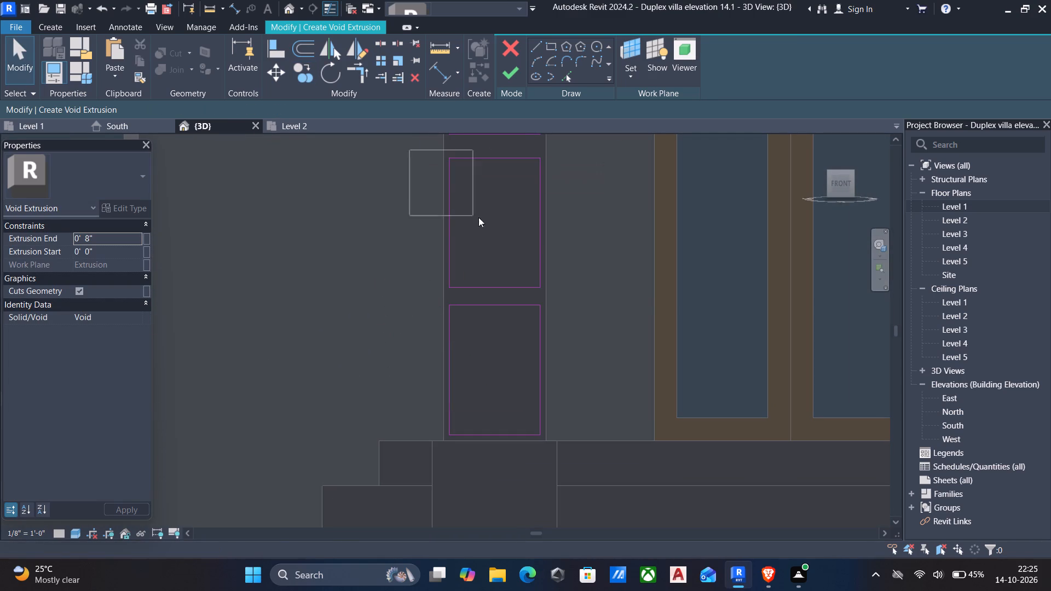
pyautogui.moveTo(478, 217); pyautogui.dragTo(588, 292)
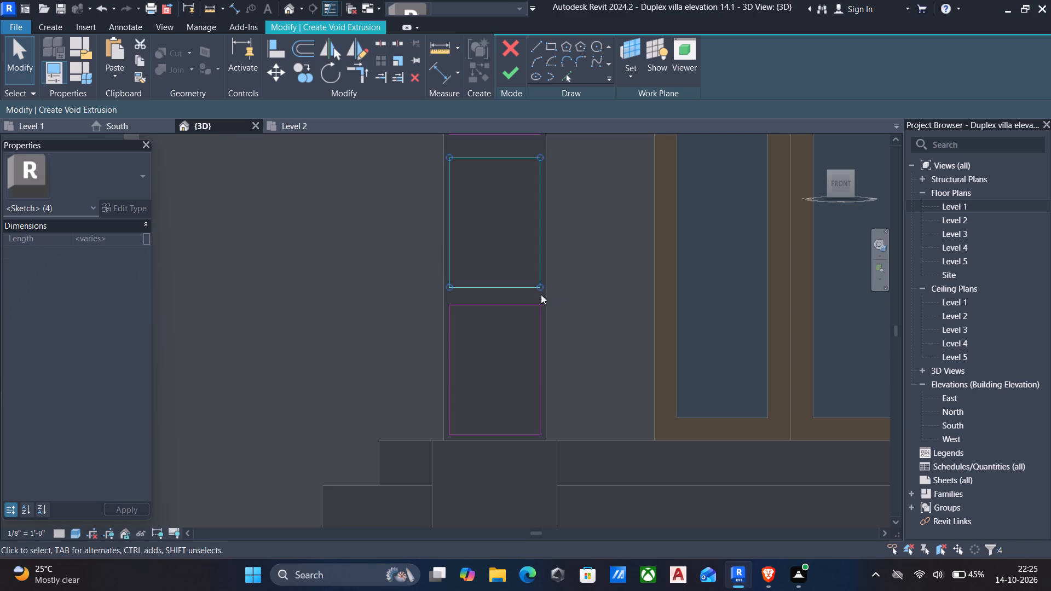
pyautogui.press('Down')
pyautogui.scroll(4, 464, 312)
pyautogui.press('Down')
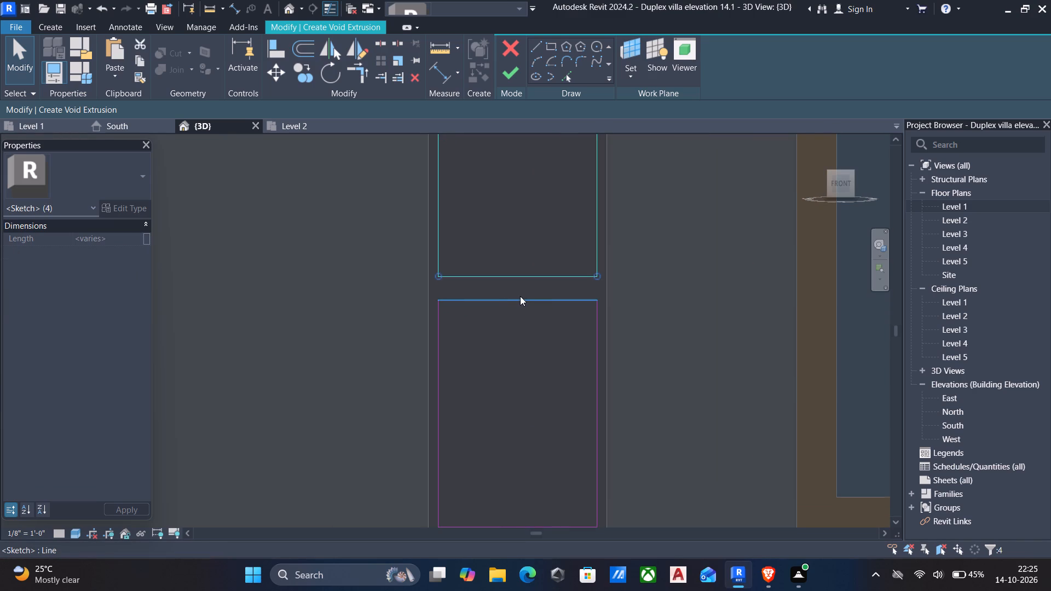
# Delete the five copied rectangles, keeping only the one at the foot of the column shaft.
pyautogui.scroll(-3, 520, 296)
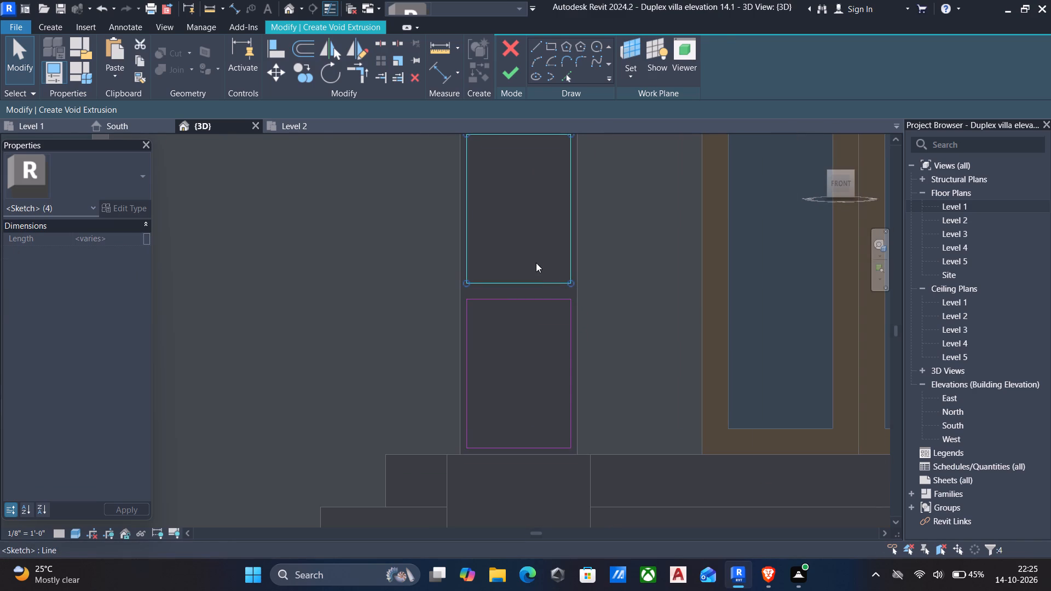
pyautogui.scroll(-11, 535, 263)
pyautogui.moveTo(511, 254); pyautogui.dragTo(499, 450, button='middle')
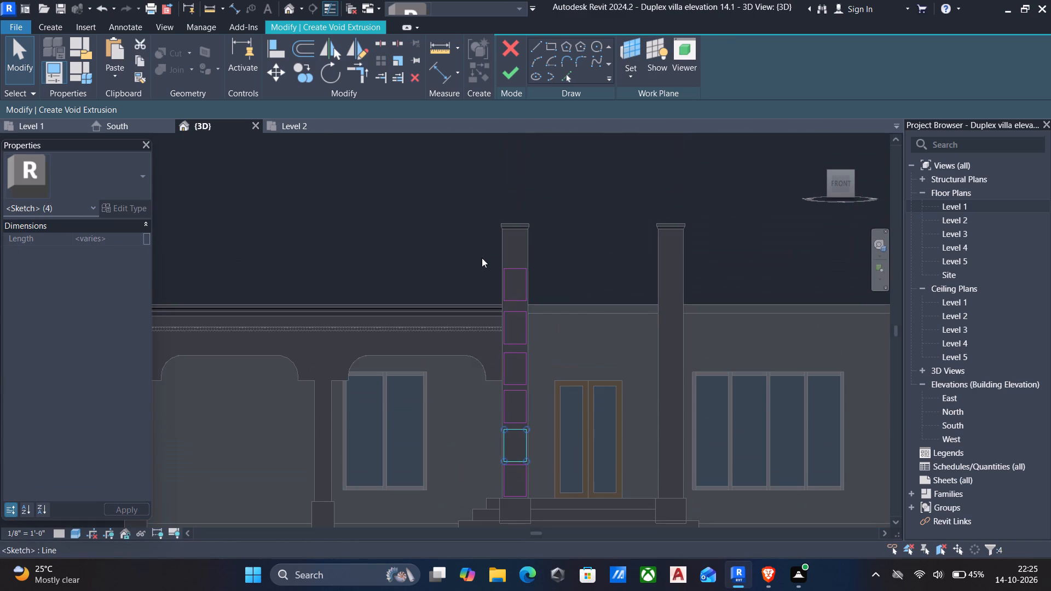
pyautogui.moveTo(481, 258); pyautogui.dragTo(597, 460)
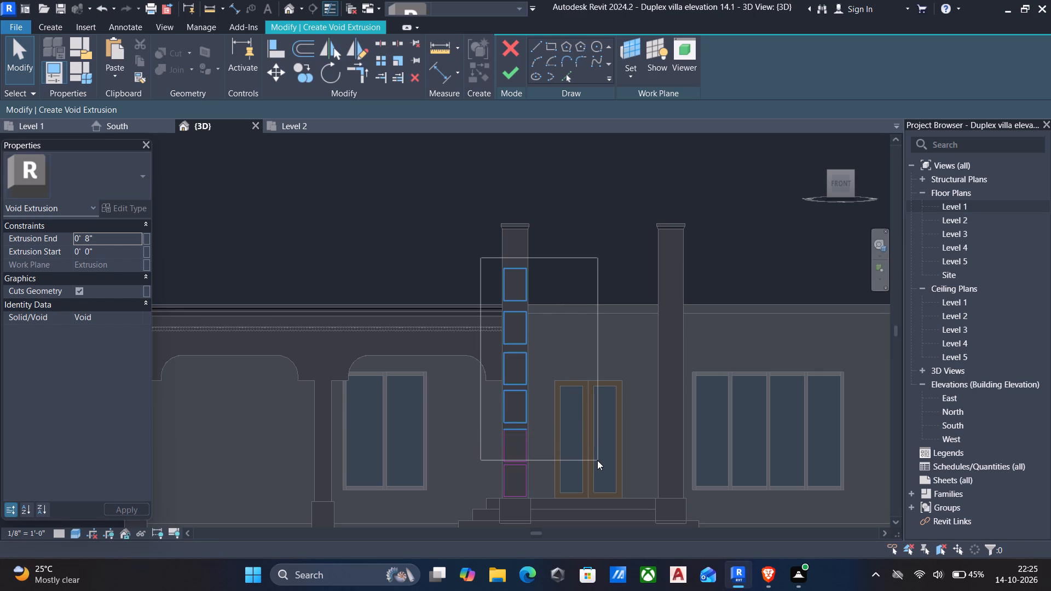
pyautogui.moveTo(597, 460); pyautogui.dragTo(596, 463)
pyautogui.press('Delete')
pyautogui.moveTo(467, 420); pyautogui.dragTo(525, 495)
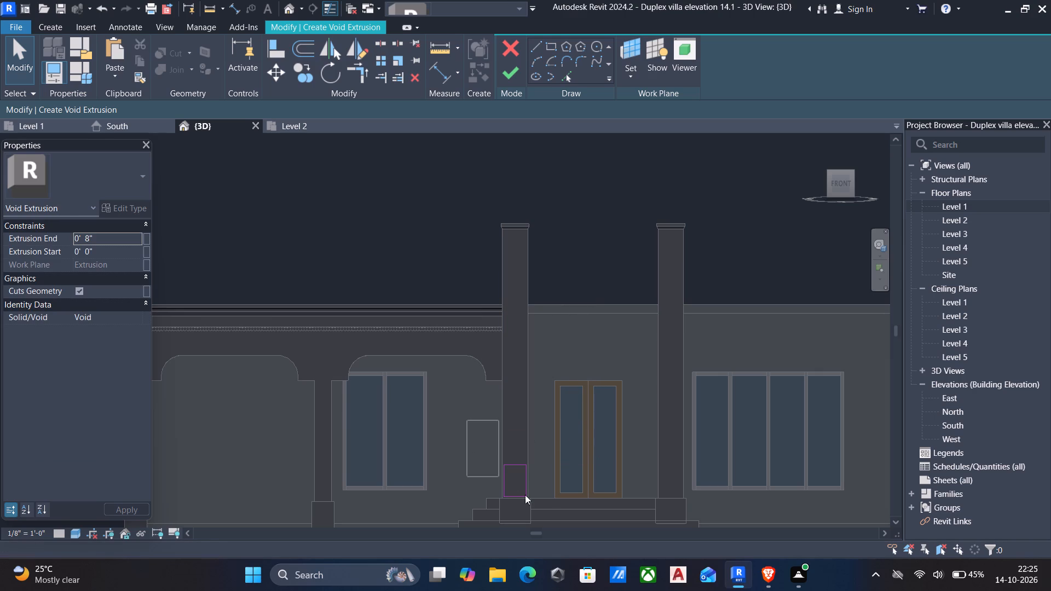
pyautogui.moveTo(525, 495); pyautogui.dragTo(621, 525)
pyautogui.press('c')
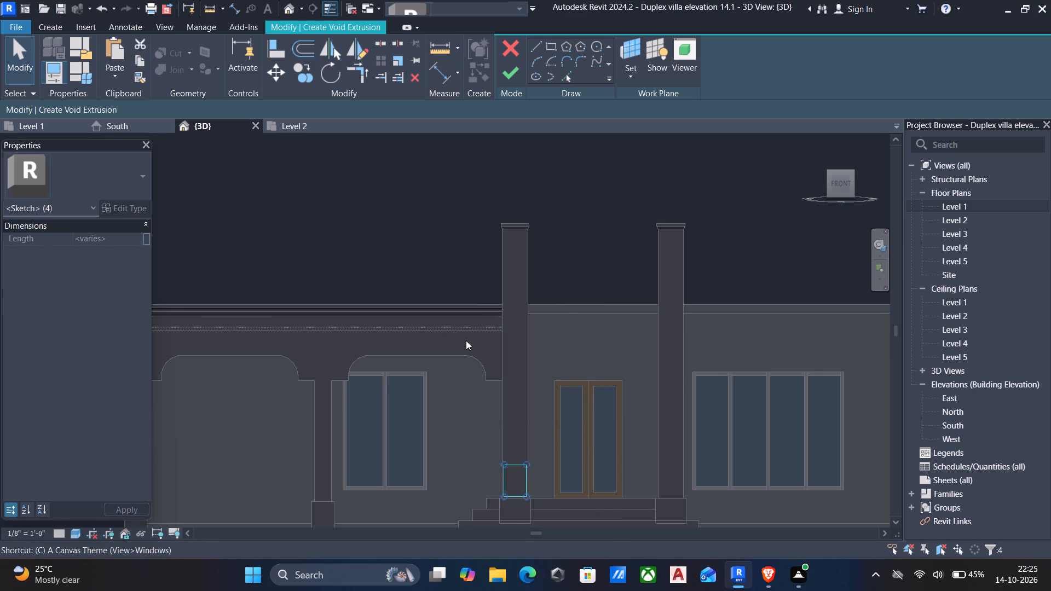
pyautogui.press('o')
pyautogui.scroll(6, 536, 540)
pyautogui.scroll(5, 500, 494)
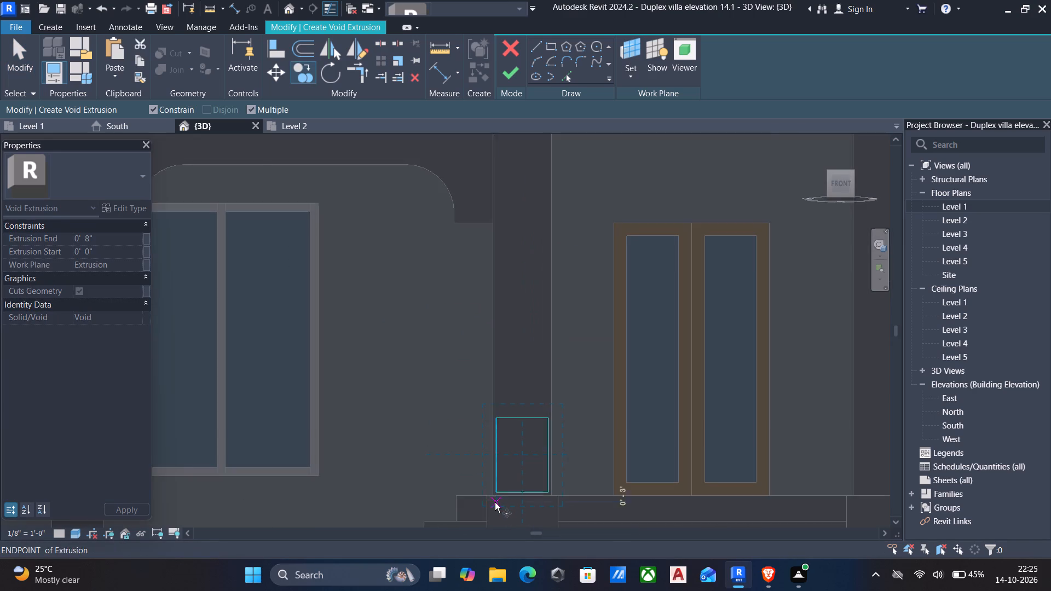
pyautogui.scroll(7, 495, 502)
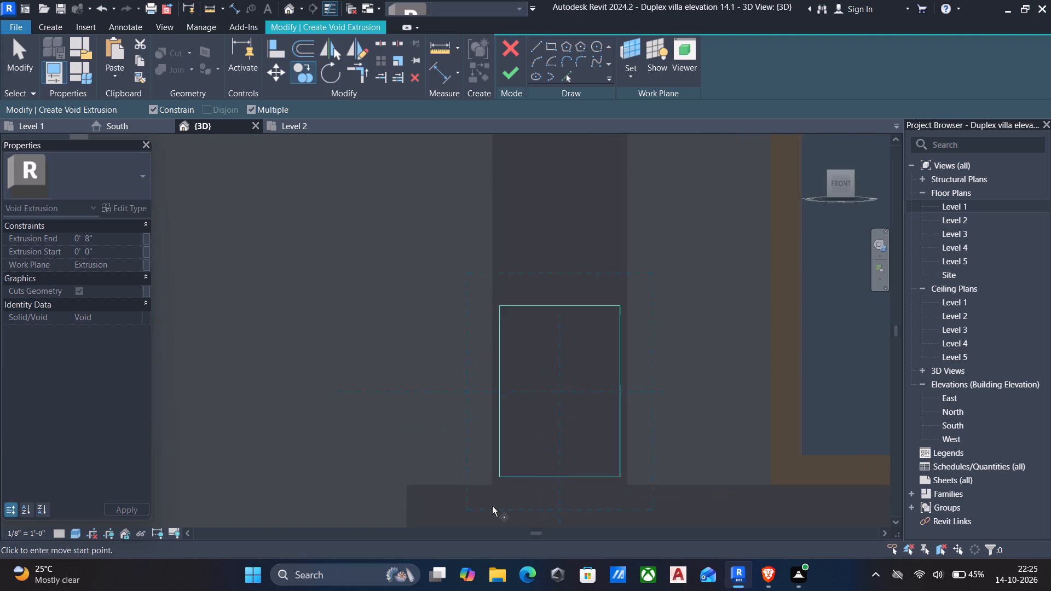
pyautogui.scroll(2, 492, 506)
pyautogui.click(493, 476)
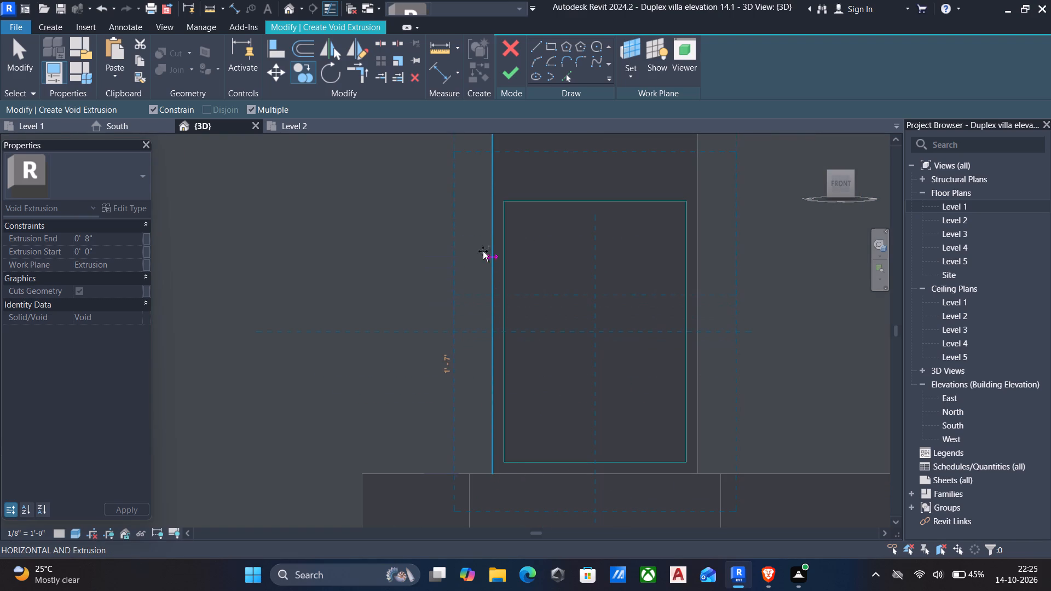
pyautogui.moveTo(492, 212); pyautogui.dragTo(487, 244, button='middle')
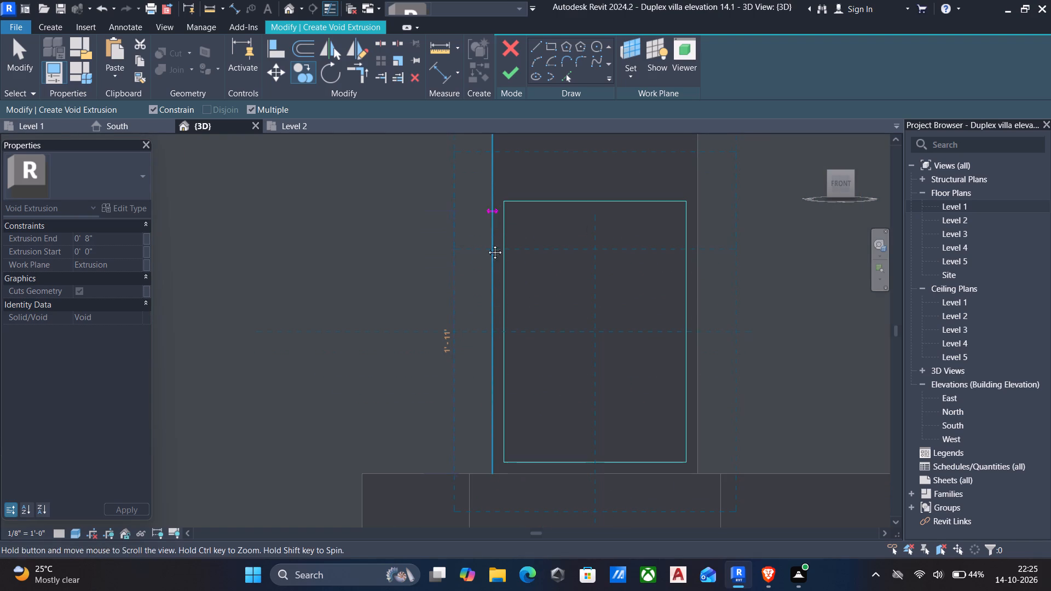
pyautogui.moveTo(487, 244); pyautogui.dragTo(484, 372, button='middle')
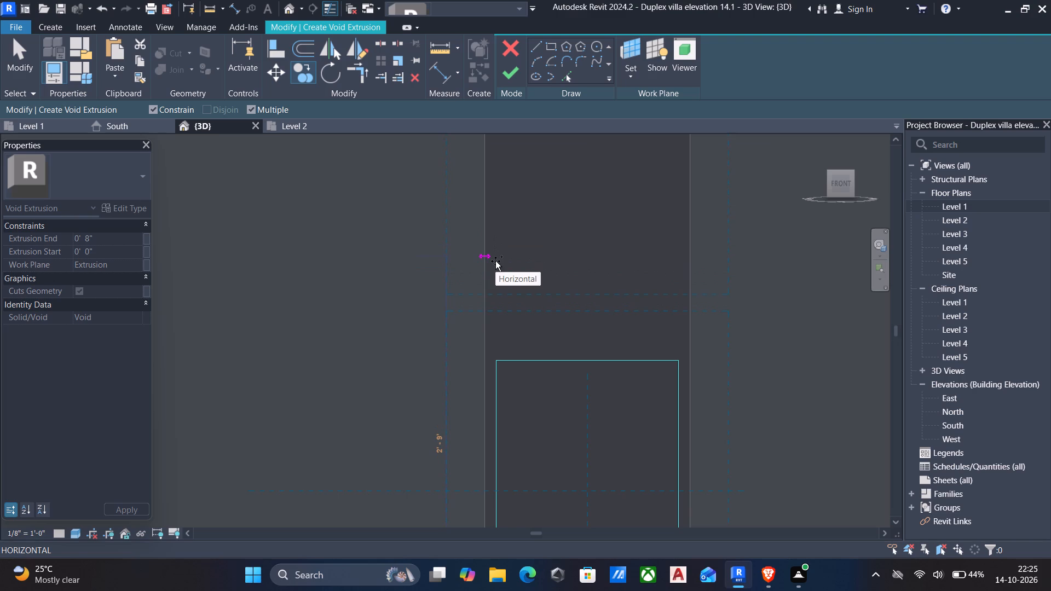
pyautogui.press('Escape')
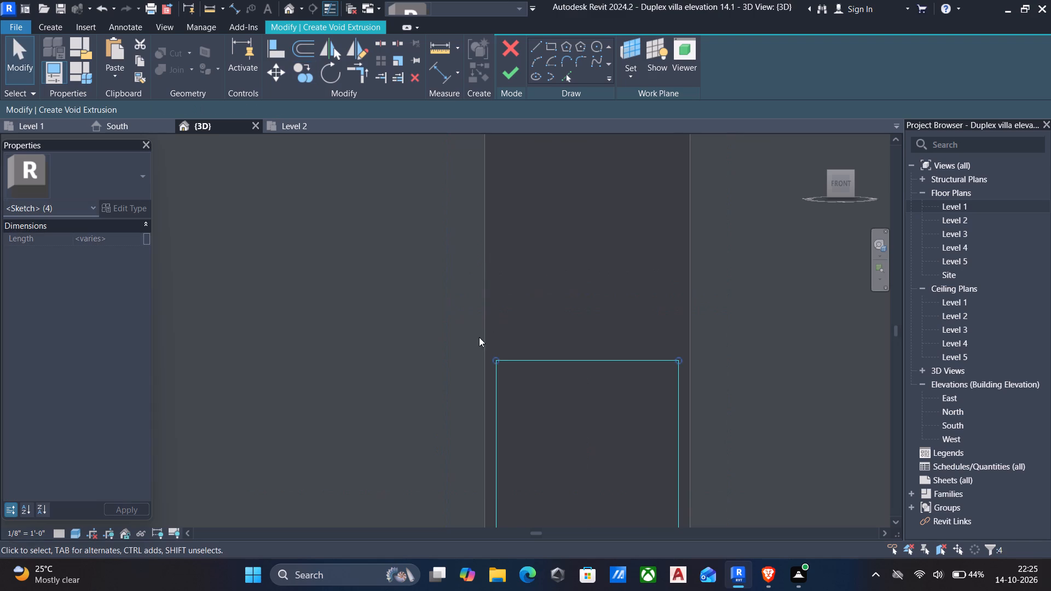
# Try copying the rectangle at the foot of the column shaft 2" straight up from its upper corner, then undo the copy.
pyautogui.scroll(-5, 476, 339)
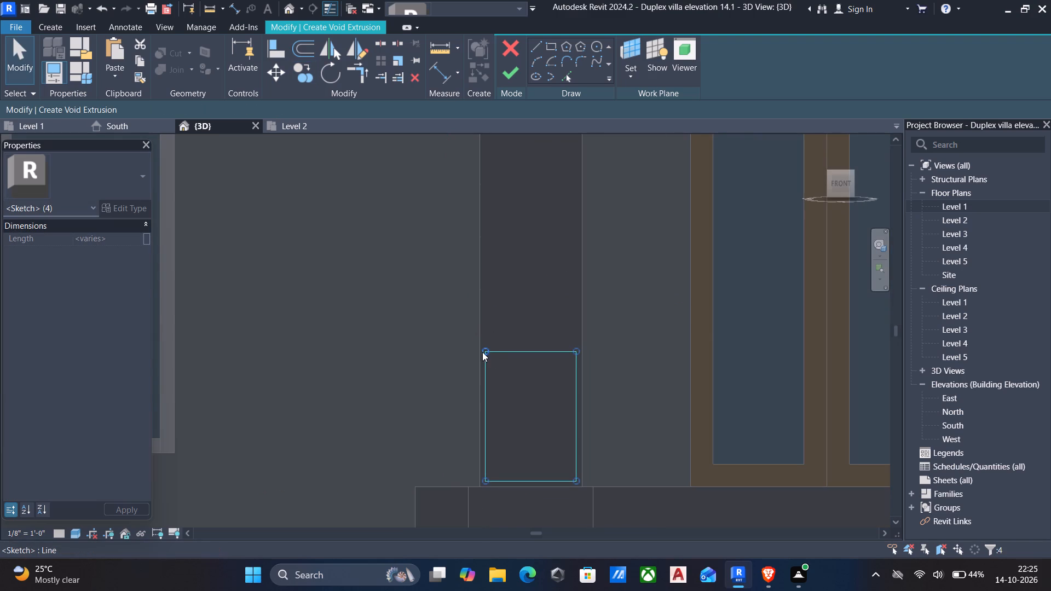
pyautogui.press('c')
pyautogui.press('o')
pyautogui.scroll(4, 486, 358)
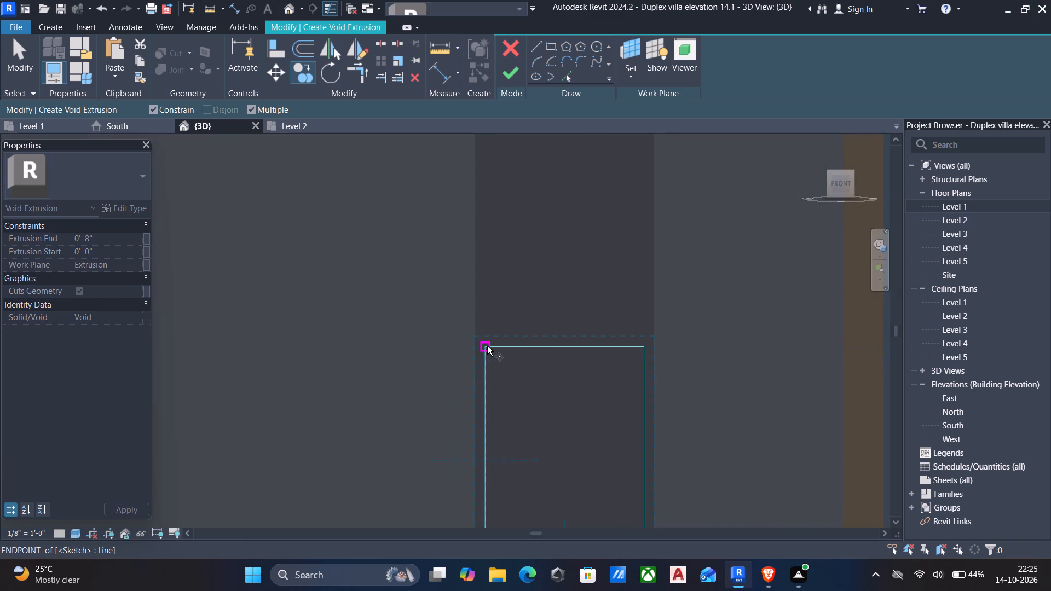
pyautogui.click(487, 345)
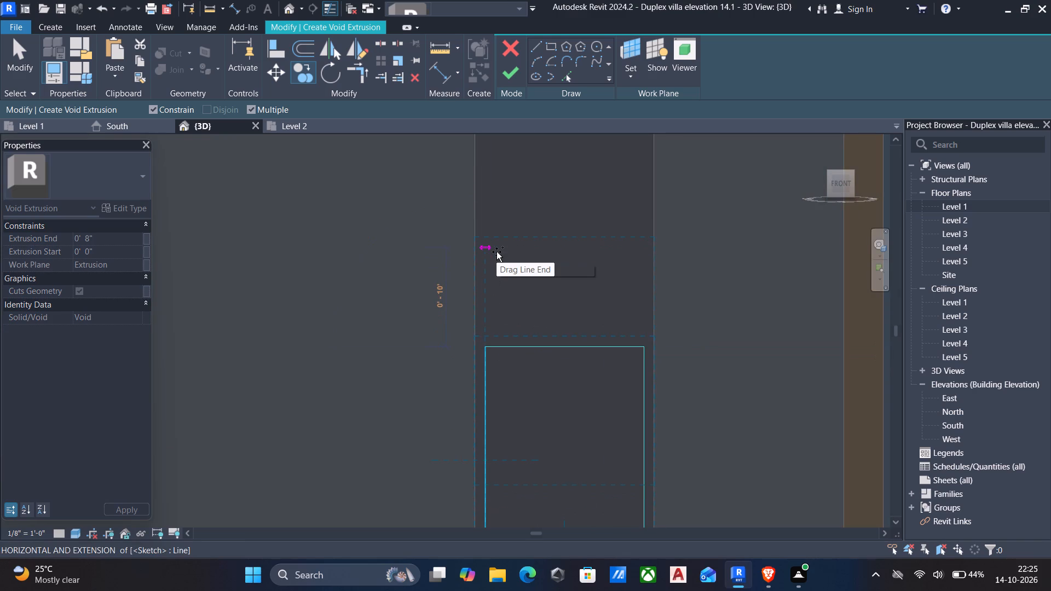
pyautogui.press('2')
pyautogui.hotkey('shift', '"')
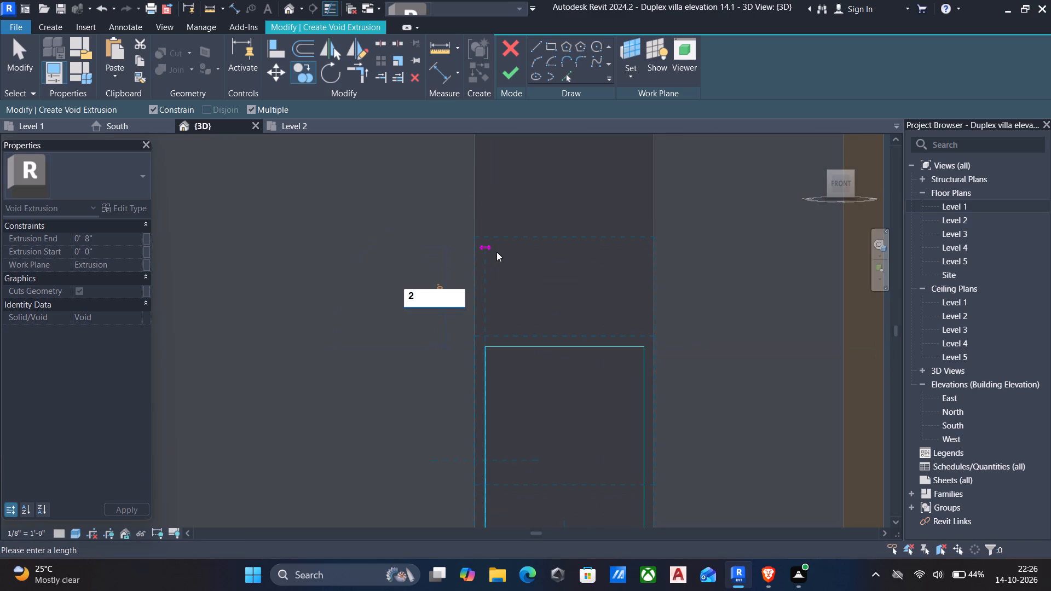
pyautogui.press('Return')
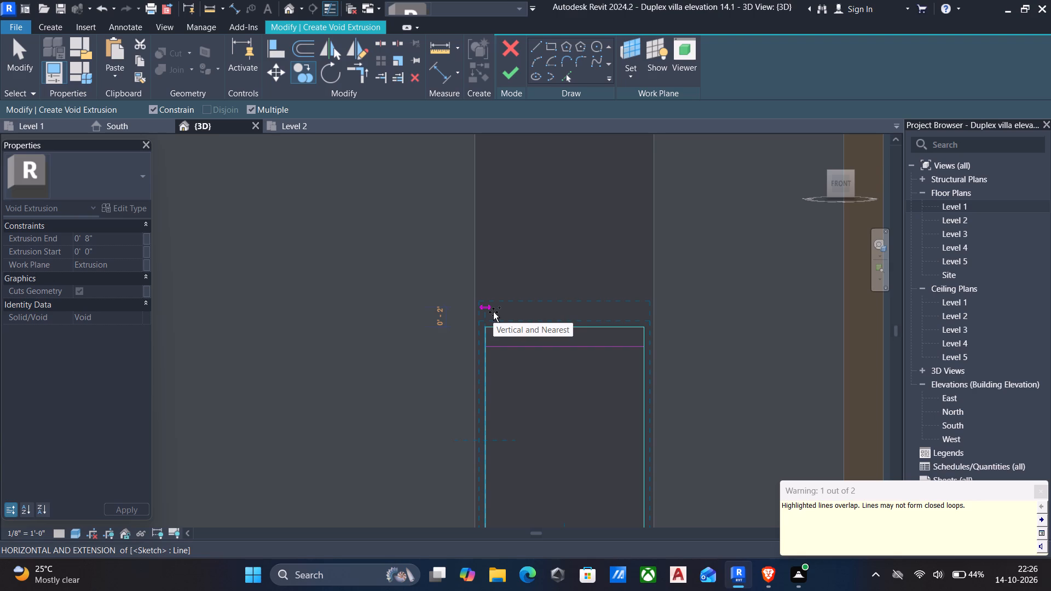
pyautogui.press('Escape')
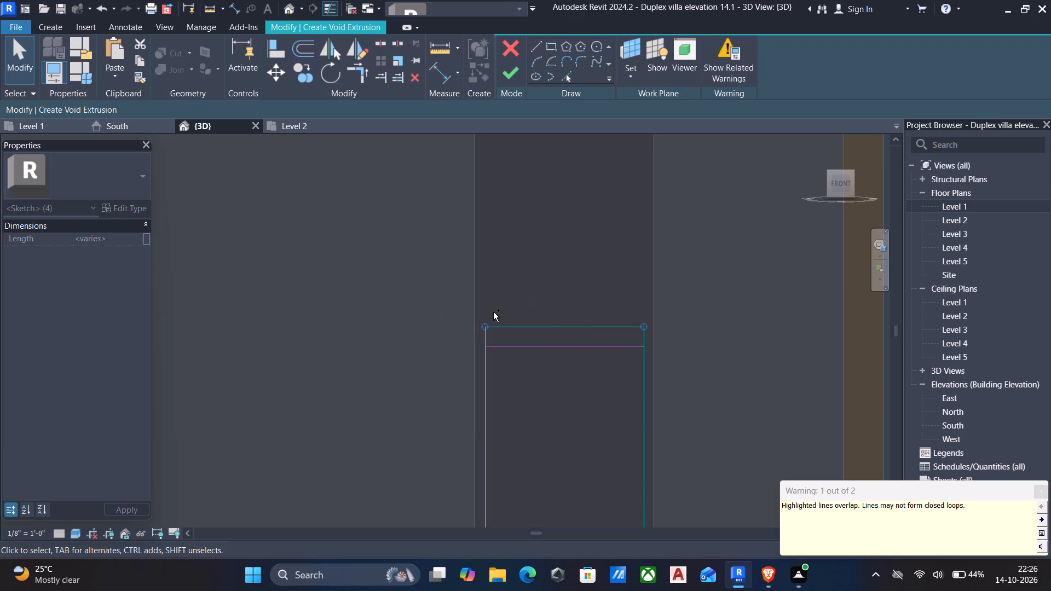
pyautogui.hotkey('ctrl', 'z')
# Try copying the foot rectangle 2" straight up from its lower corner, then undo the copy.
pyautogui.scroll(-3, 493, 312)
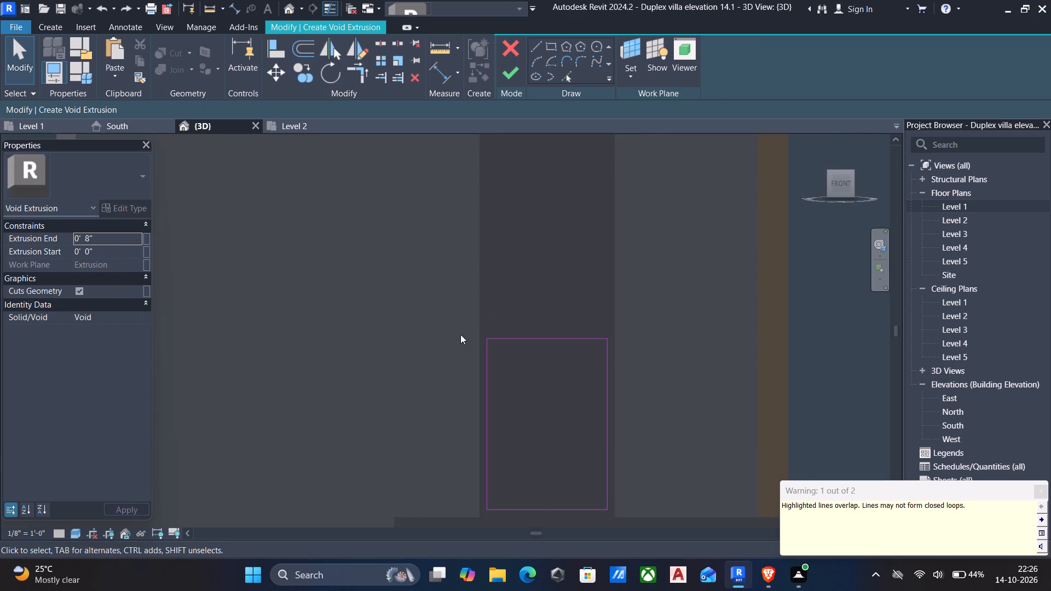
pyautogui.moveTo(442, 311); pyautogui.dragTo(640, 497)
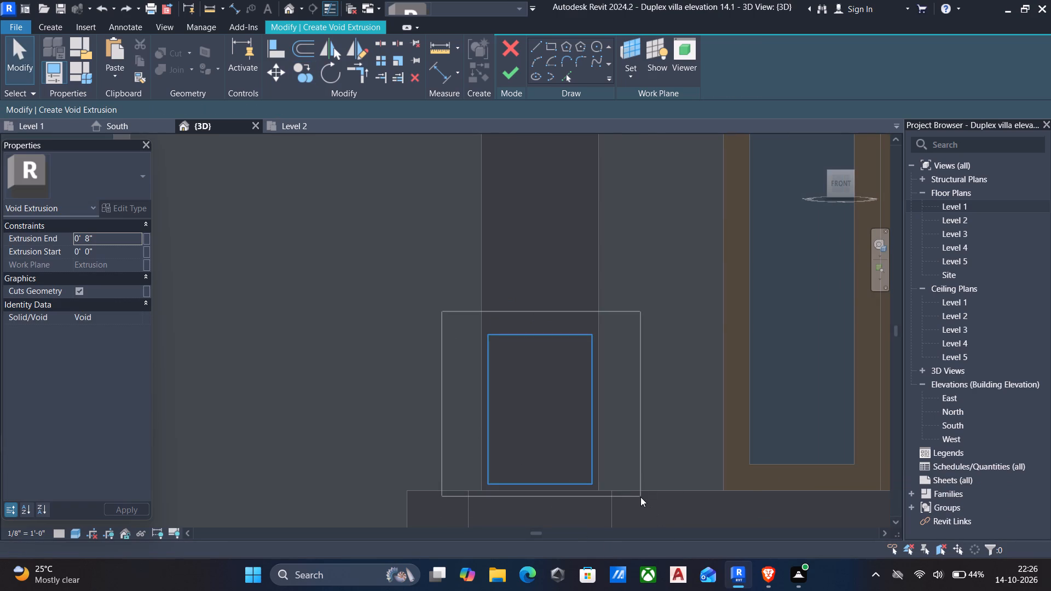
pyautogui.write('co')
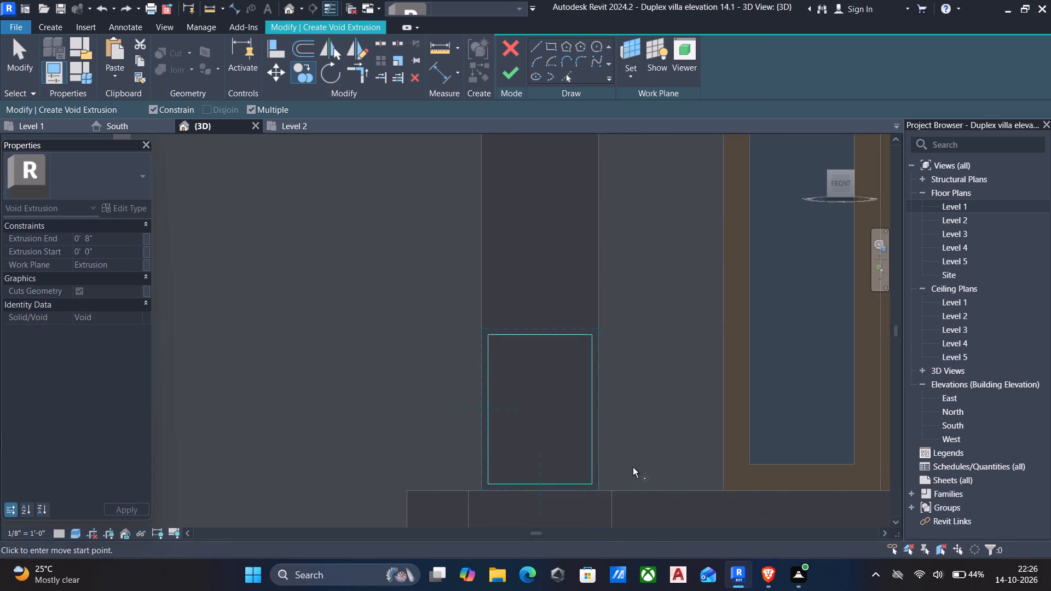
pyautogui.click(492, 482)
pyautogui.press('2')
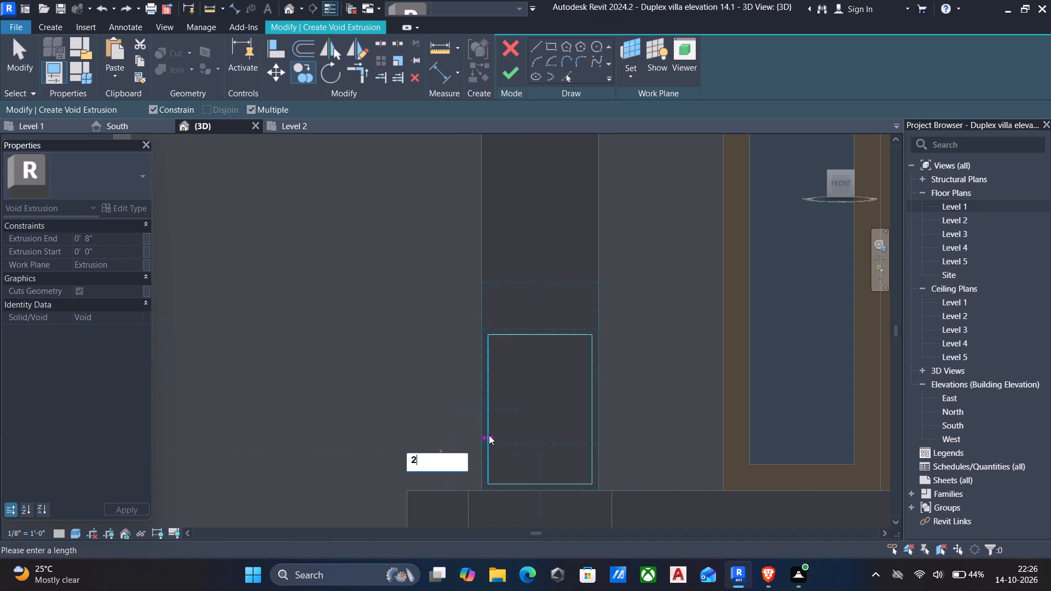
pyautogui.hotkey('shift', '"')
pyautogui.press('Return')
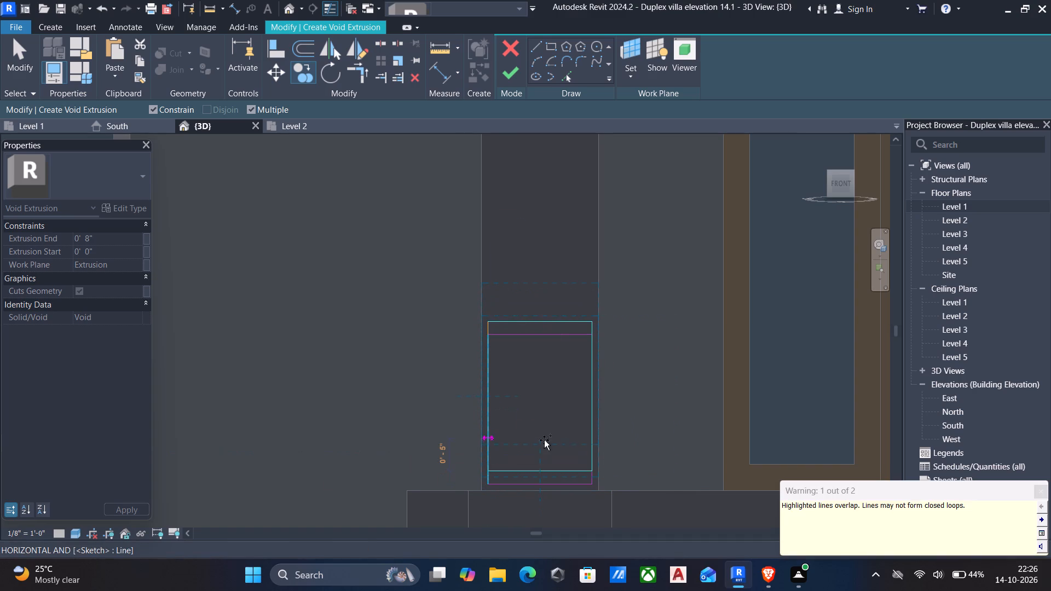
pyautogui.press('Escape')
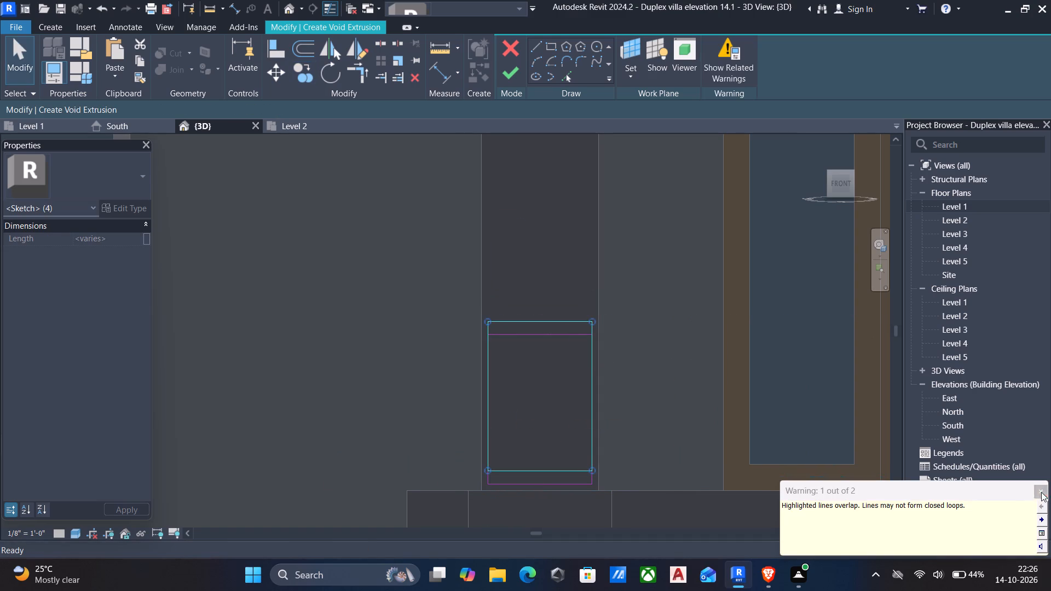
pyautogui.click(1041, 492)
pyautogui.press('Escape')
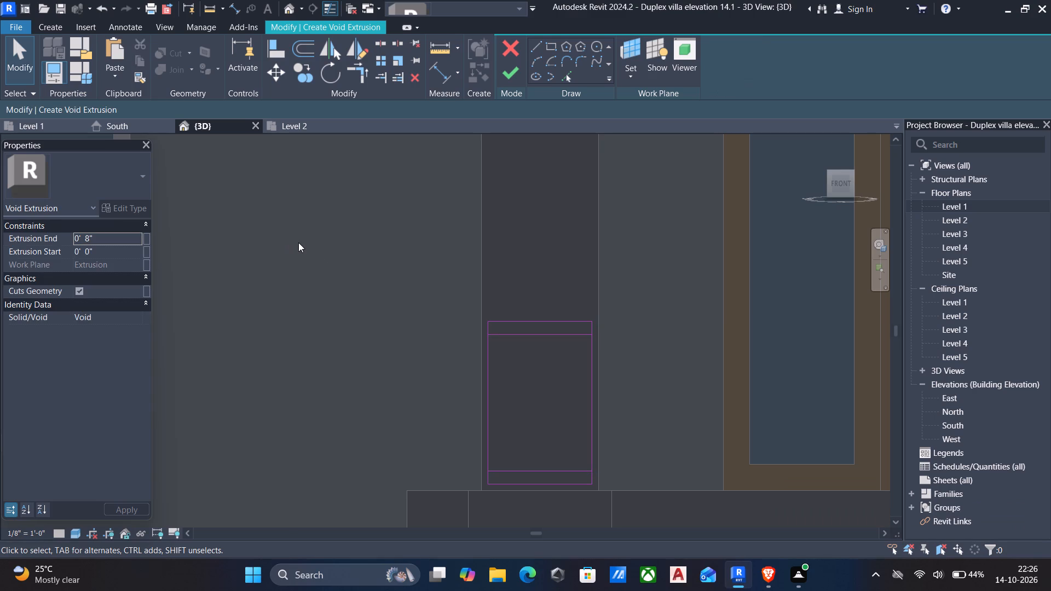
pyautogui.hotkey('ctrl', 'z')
# Copy the foot rectangle from its lower corner about 2'-2" straight up the shaft, with Constrain and Multiple on.
pyautogui.moveTo(308, 259); pyautogui.dragTo(613, 513)
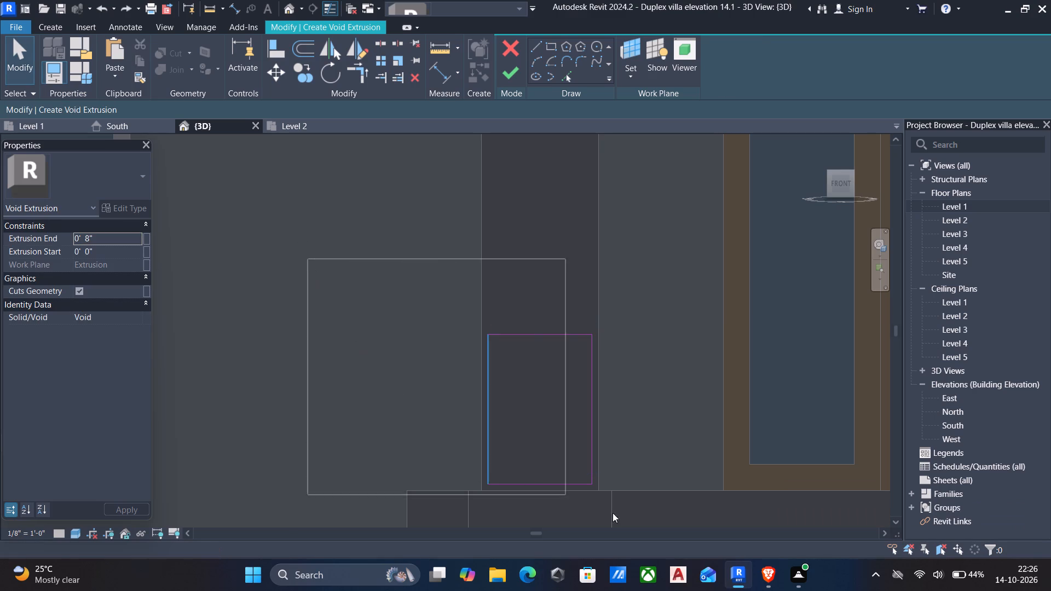
pyautogui.moveTo(613, 513); pyautogui.dragTo(659, 501)
pyautogui.press('c')
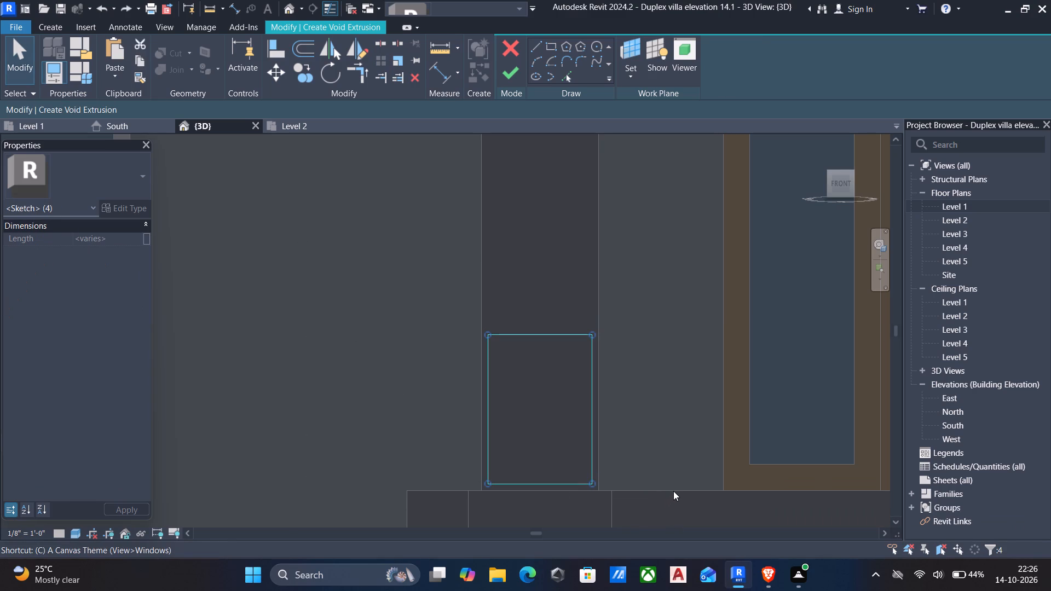
pyautogui.press('o')
pyautogui.click(487, 482)
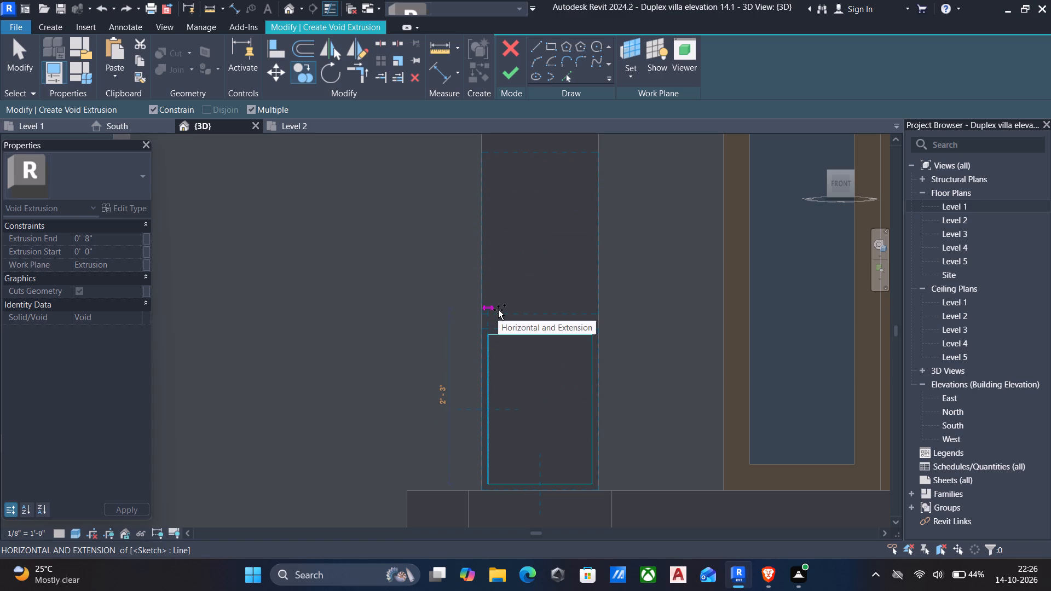
pyautogui.scroll(2, 498, 310)
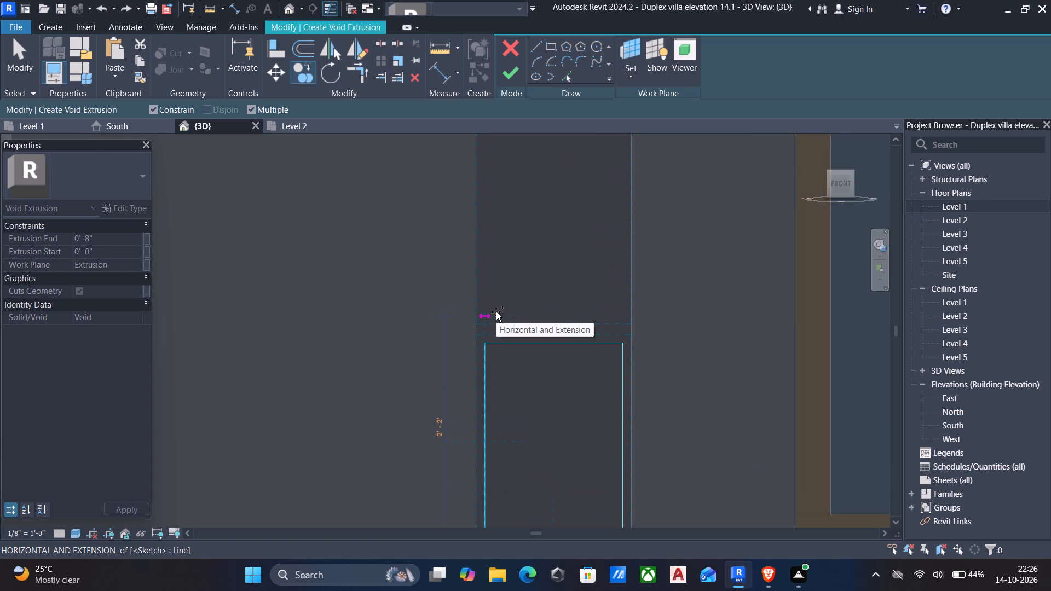
pyautogui.click(496, 312)
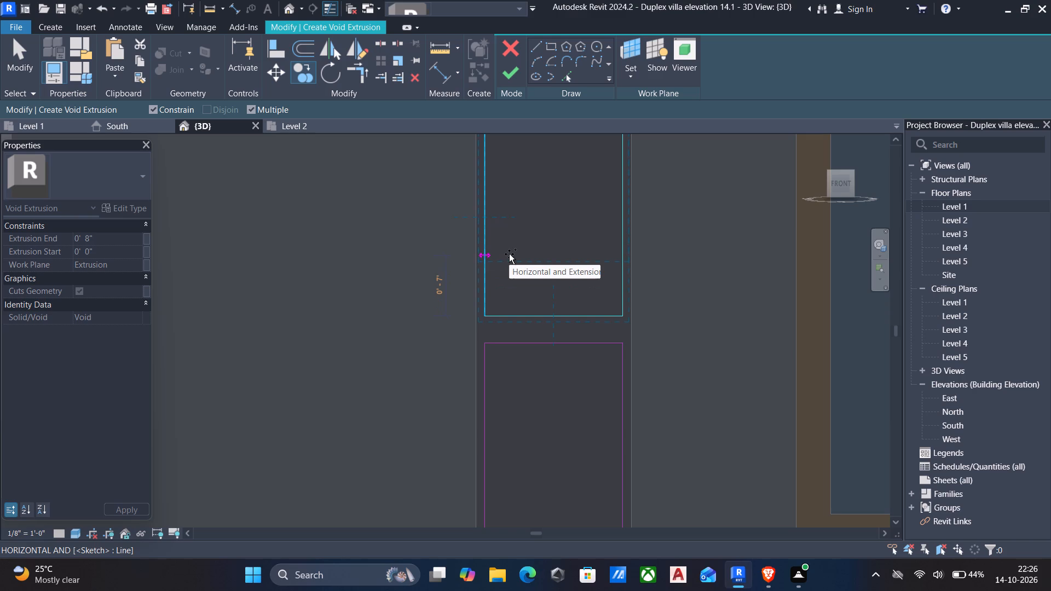
# Place three more copies of the rectangle straight up the column shaft, each 2'1" above the previous one.
pyautogui.moveTo(510, 254); pyautogui.dragTo(507, 370, button='middle')
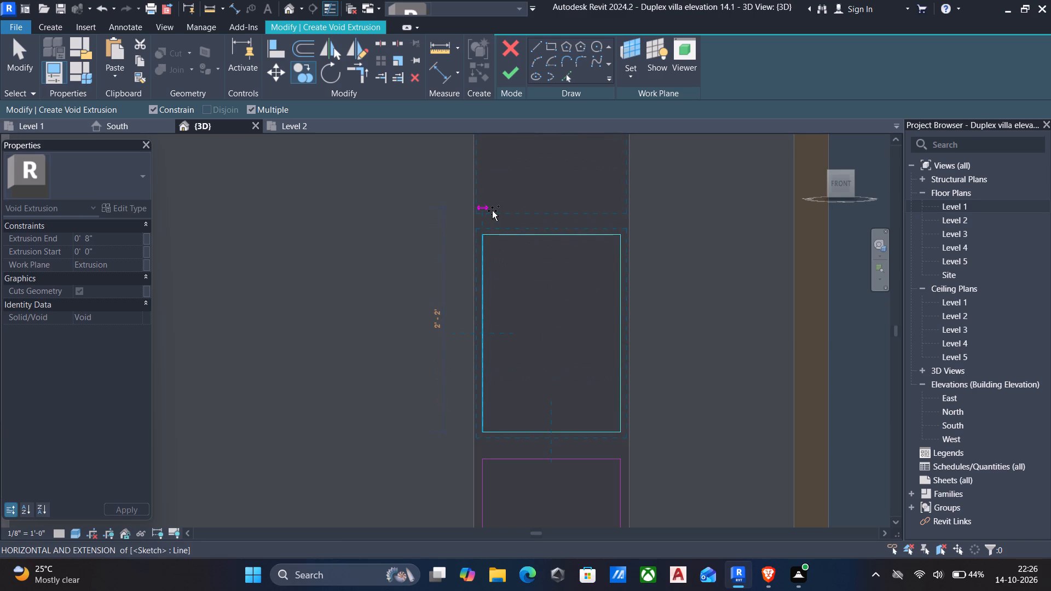
pyautogui.write("2'1")
pyautogui.hotkey('shift', '"')
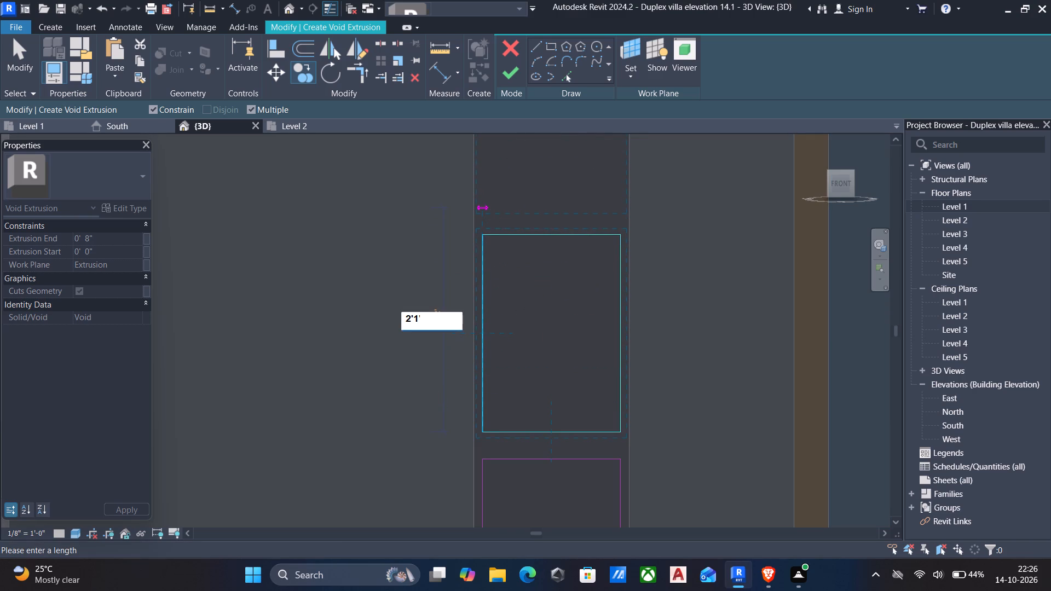
pyautogui.press('Return')
pyautogui.moveTo(488, 219); pyautogui.dragTo(478, 470, button='middle')
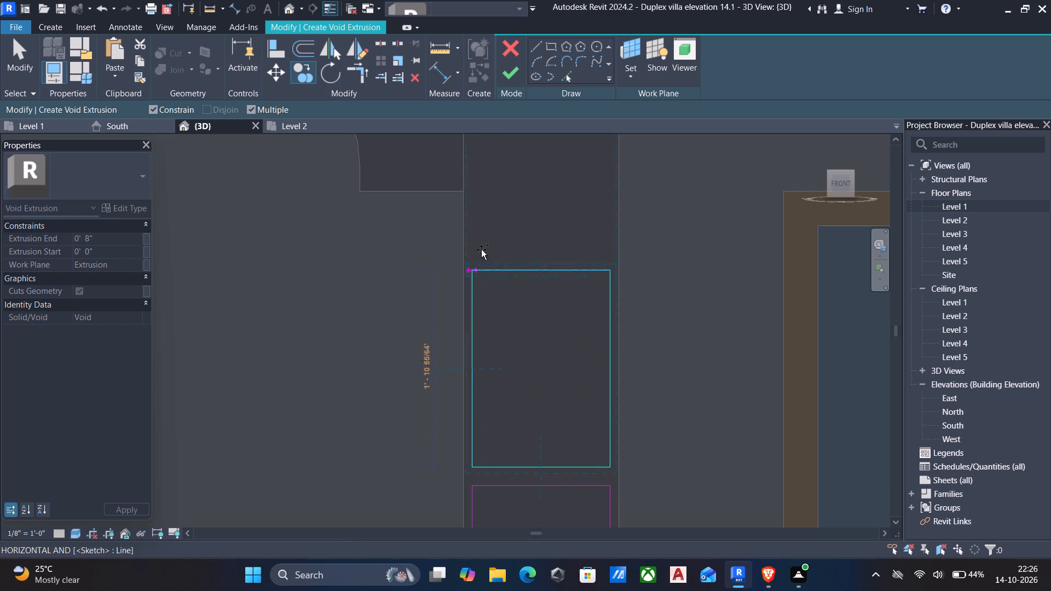
pyautogui.write('2\'1"')
pyautogui.press('Return')
pyautogui.moveTo(481, 215); pyautogui.dragTo(489, 474, button='middle')
pyautogui.write("2'1")
pyautogui.hotkey('shift', '"')
pyautogui.press('Return')
# Add two further copies of the rectangle up to the upper part of the shaft, each 2'1" above the previous one.
pyautogui.scroll(-3, 502, 264)
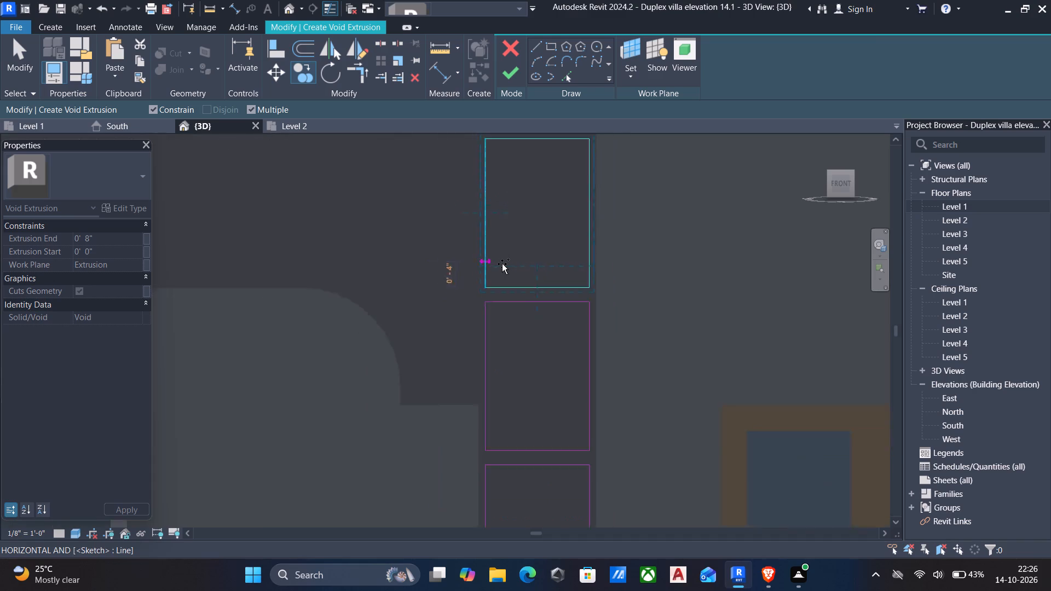
pyautogui.scroll(-2, 502, 264)
pyautogui.moveTo(501, 326); pyautogui.dragTo(502, 497, button='middle')
pyautogui.write("2'1")
pyautogui.hotkey('shift', '"')
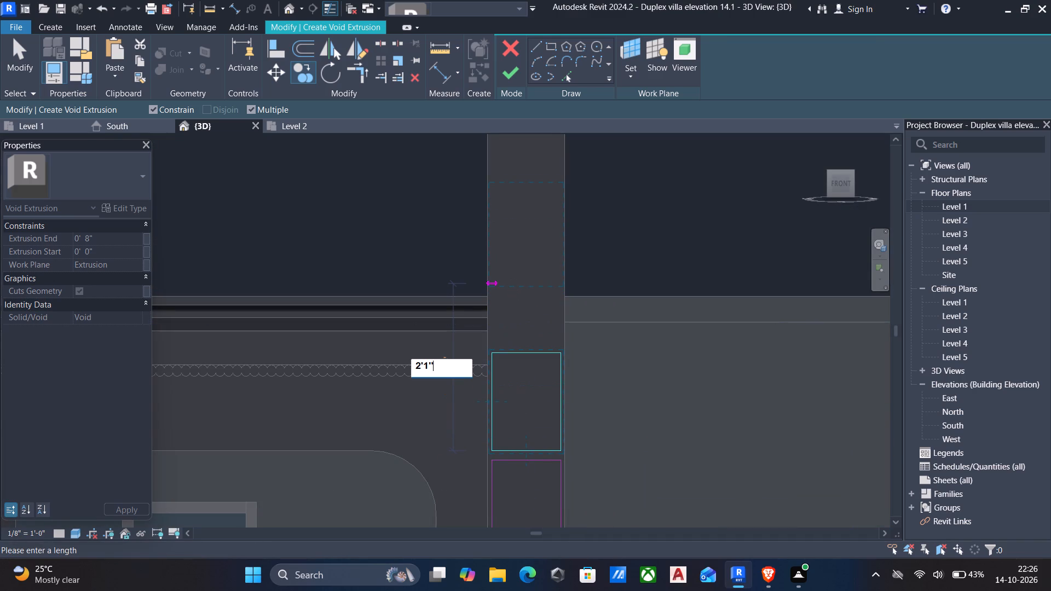
pyautogui.press('Return')
pyautogui.moveTo(508, 301); pyautogui.dragTo(504, 462, button='middle')
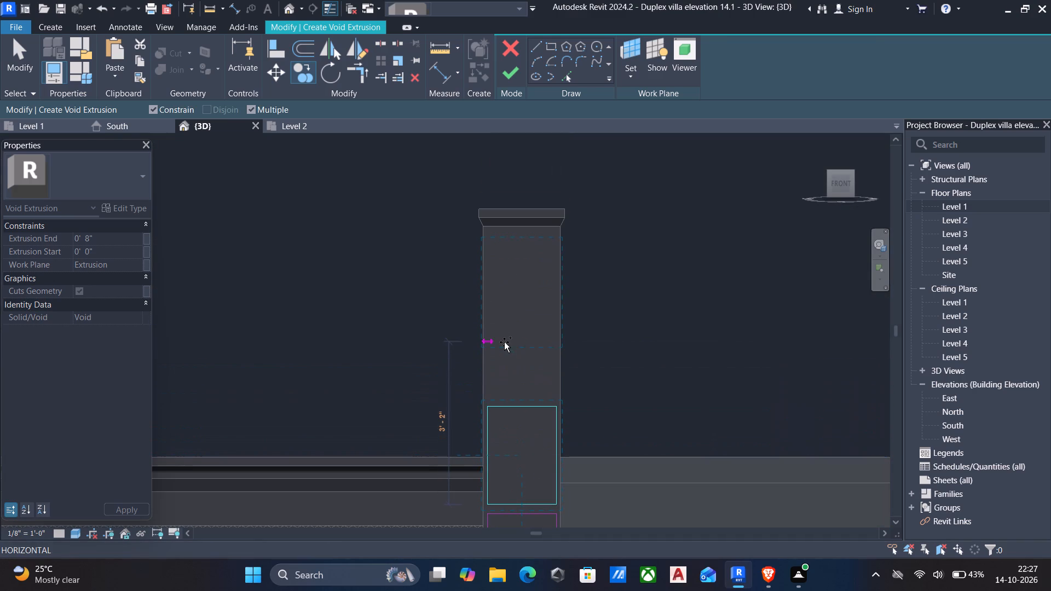
pyautogui.write('2\'1"')
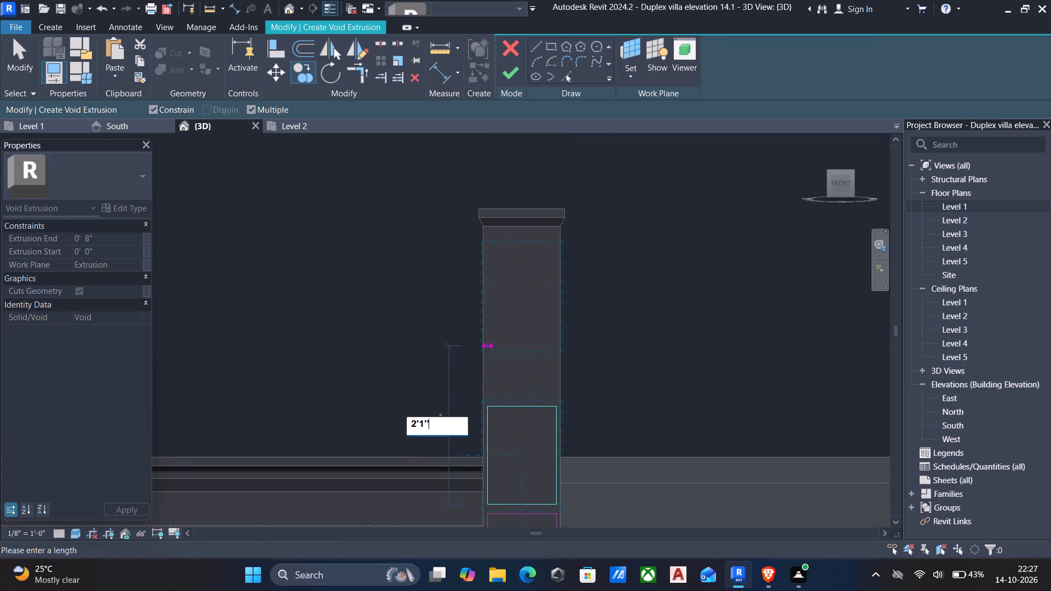
pyautogui.press('Return')
pyautogui.scroll(-3, 500, 365)
pyautogui.moveTo(500, 367); pyautogui.dragTo(534, 206, button='middle')
pyautogui.scroll(-2, 534, 206)
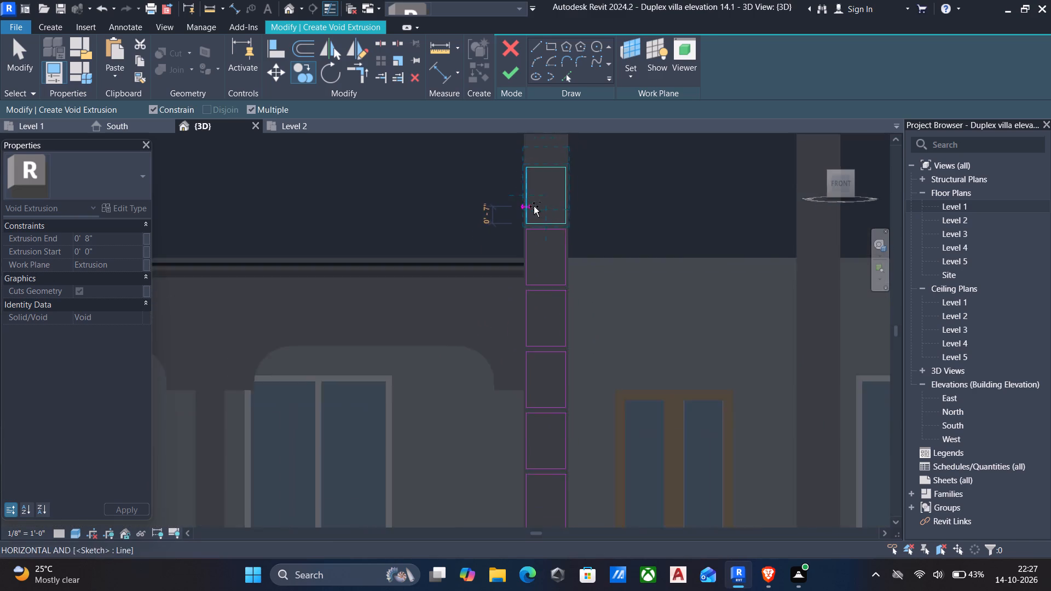
# Select all seven panel rectangles on the first entrance column and nudge them up the shaft by four increments.
pyautogui.scroll(-2, 534, 206)
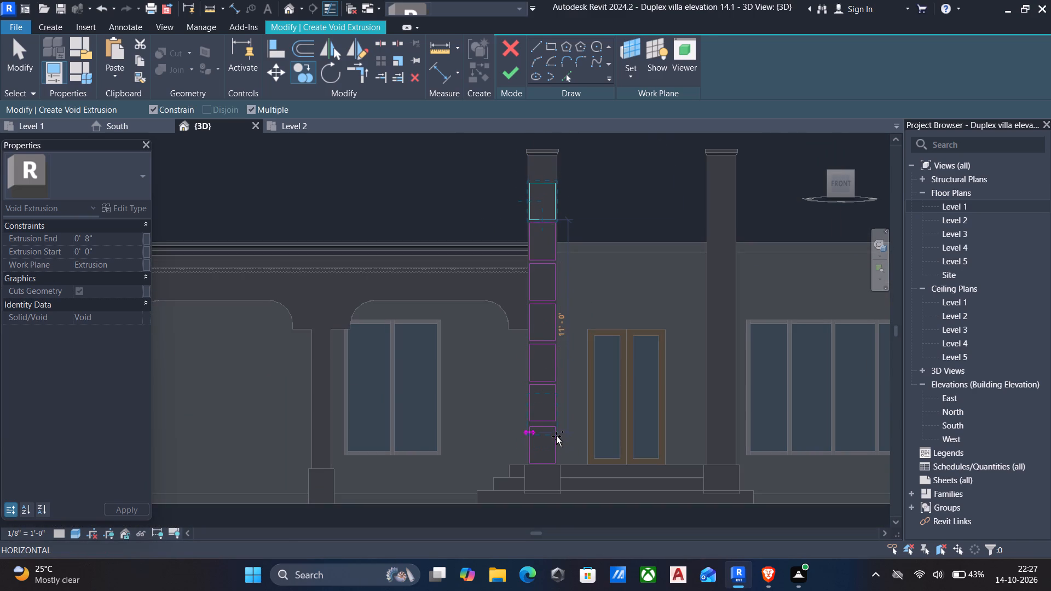
pyautogui.press('Escape')
pyautogui.press('Escape')
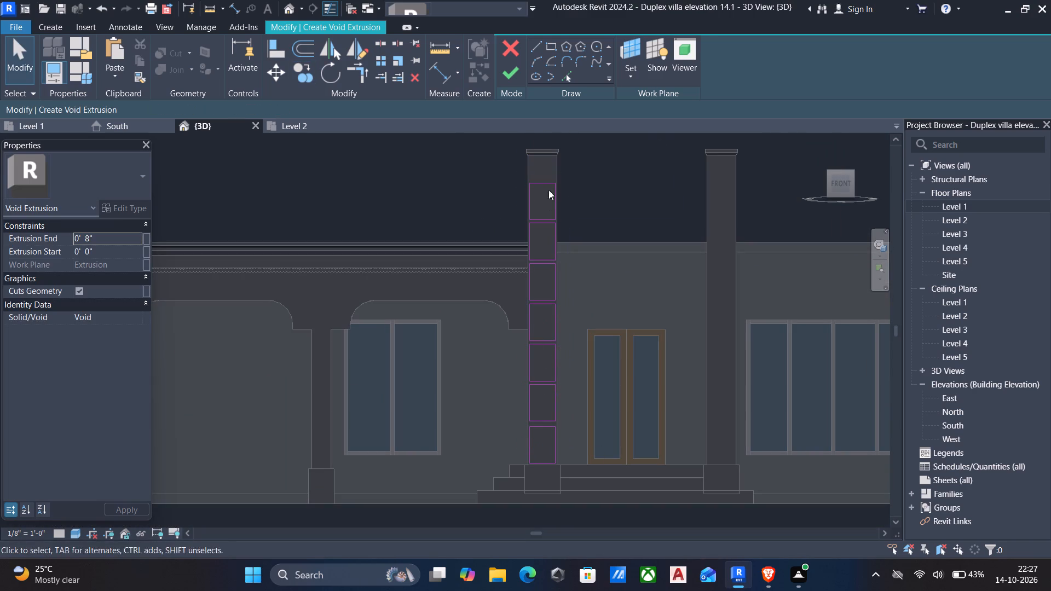
pyautogui.moveTo(490, 183); pyautogui.dragTo(562, 309)
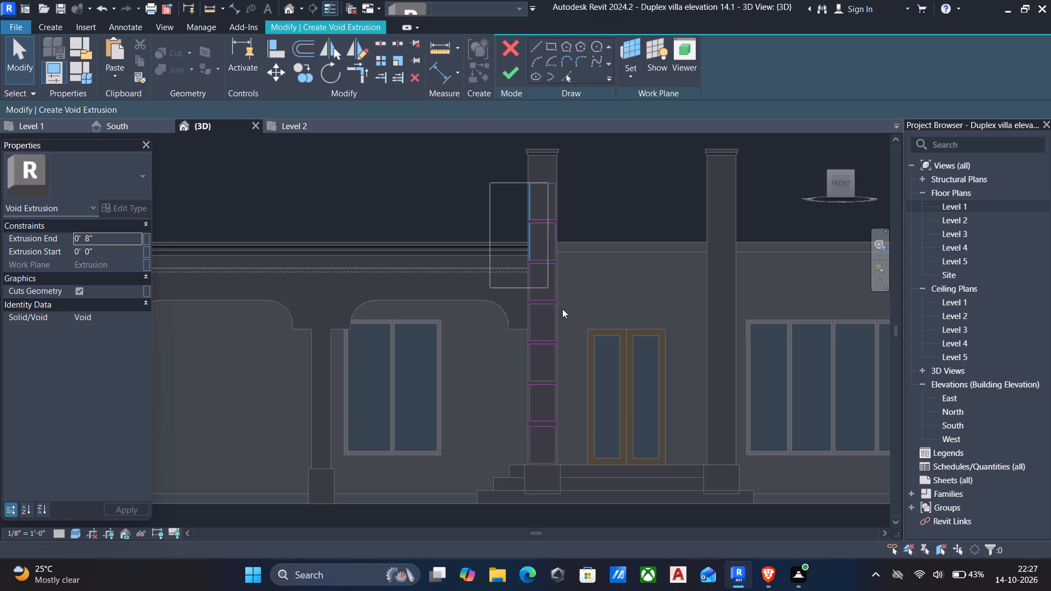
pyautogui.moveTo(562, 309); pyautogui.dragTo(585, 477)
pyautogui.press('Up')
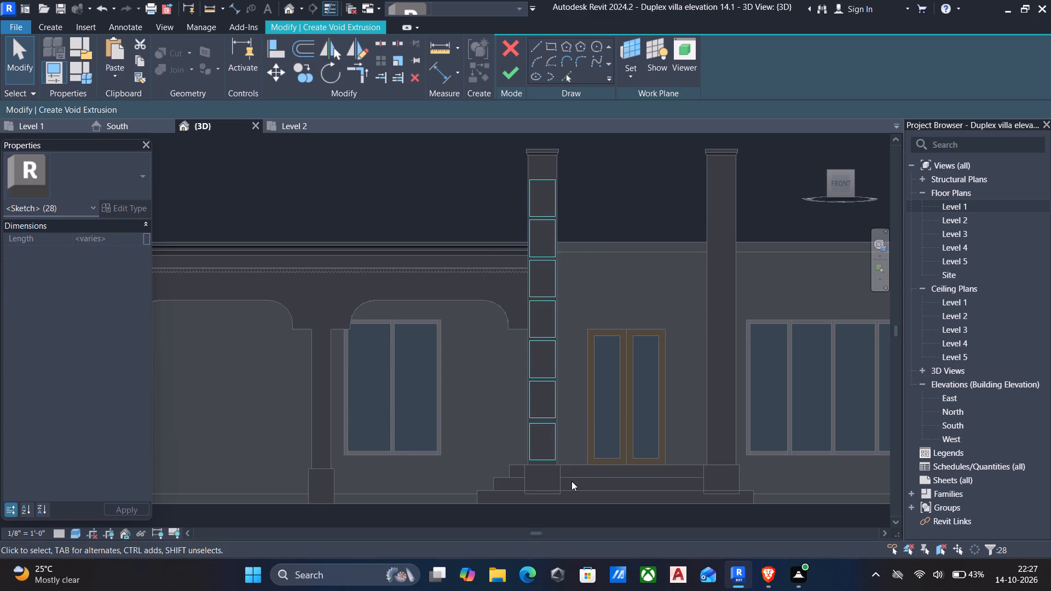
pyautogui.press('Up')
pyautogui.press('Up')
pyautogui.press('Up')
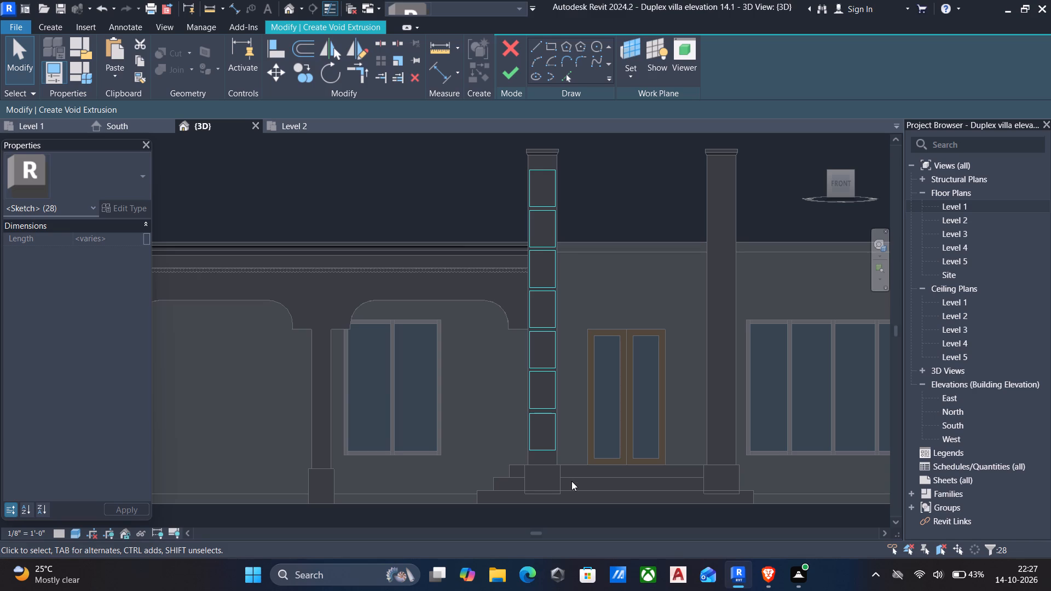
# Copy the seven selected rectangles horizontally onto the other entrance column, aligning from the shaft's lower corner to the matching corner.
pyautogui.write('co')
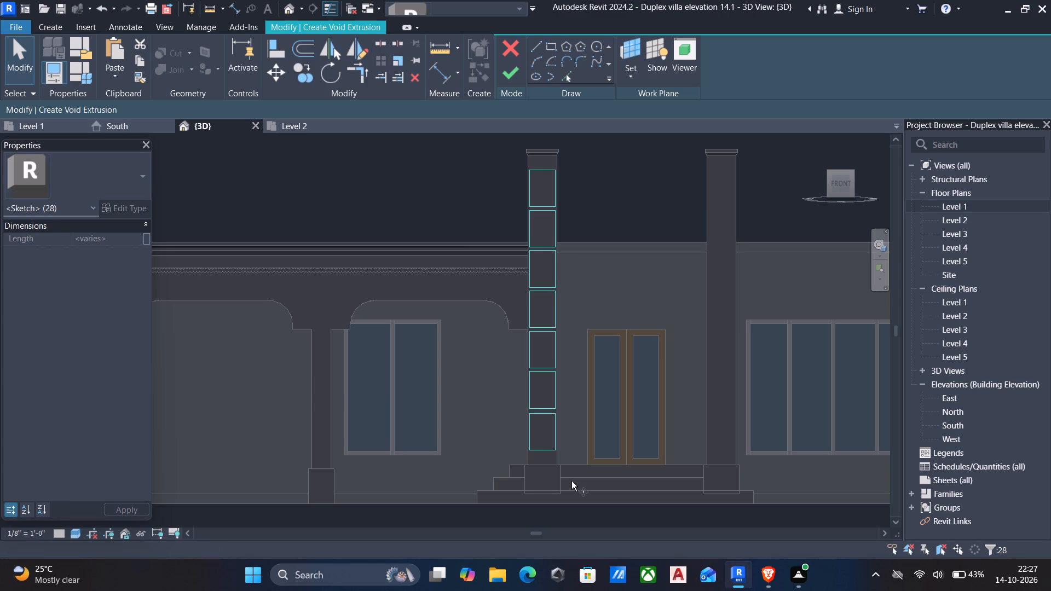
pyautogui.scroll(4, 547, 150)
pyautogui.scroll(-2, 550, 496)
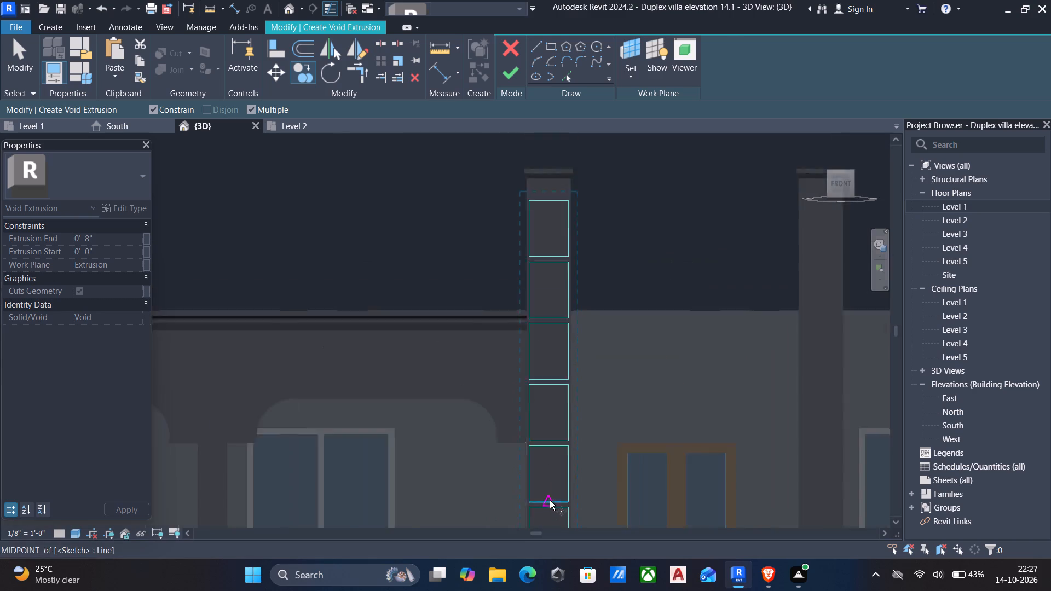
pyautogui.moveTo(519, 465); pyautogui.dragTo(501, 345, button='middle')
pyautogui.moveTo(490, 428); pyautogui.dragTo(463, 346, button='middle')
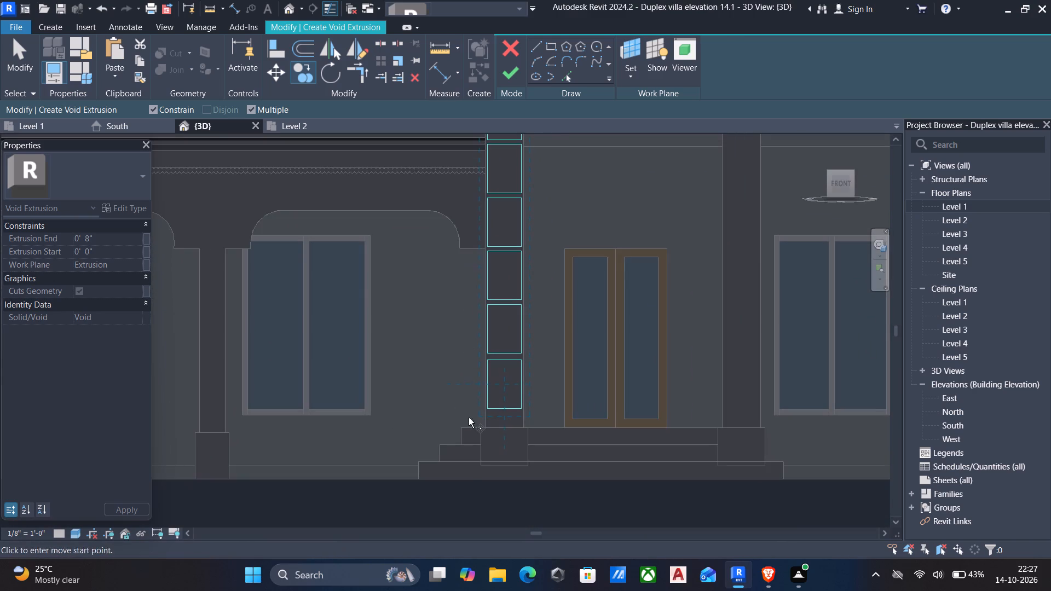
pyautogui.scroll(5, 475, 427)
pyautogui.click(499, 426)
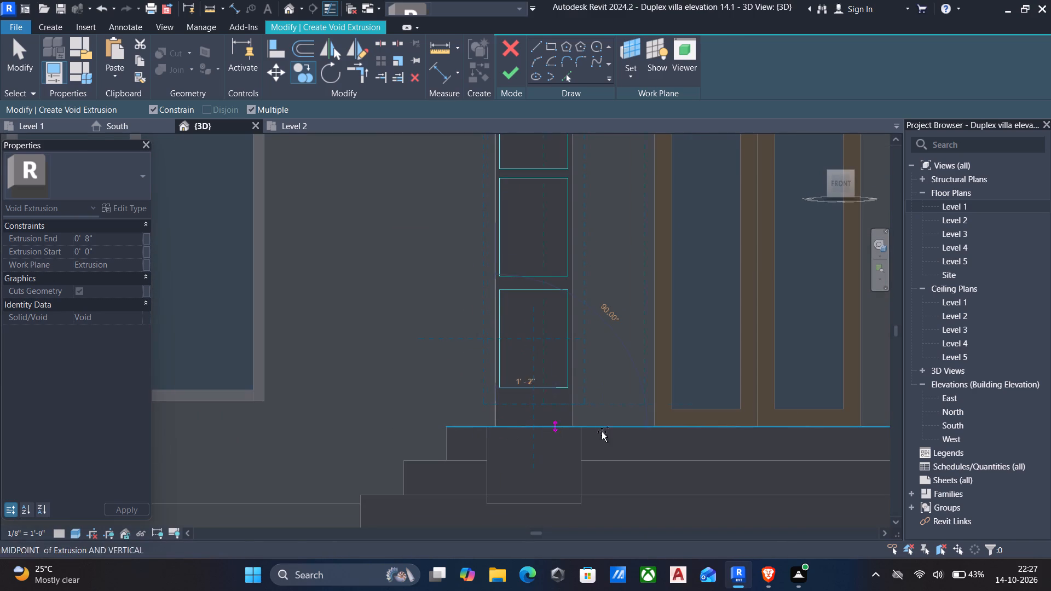
pyautogui.moveTo(651, 433); pyautogui.dragTo(446, 380, button='middle')
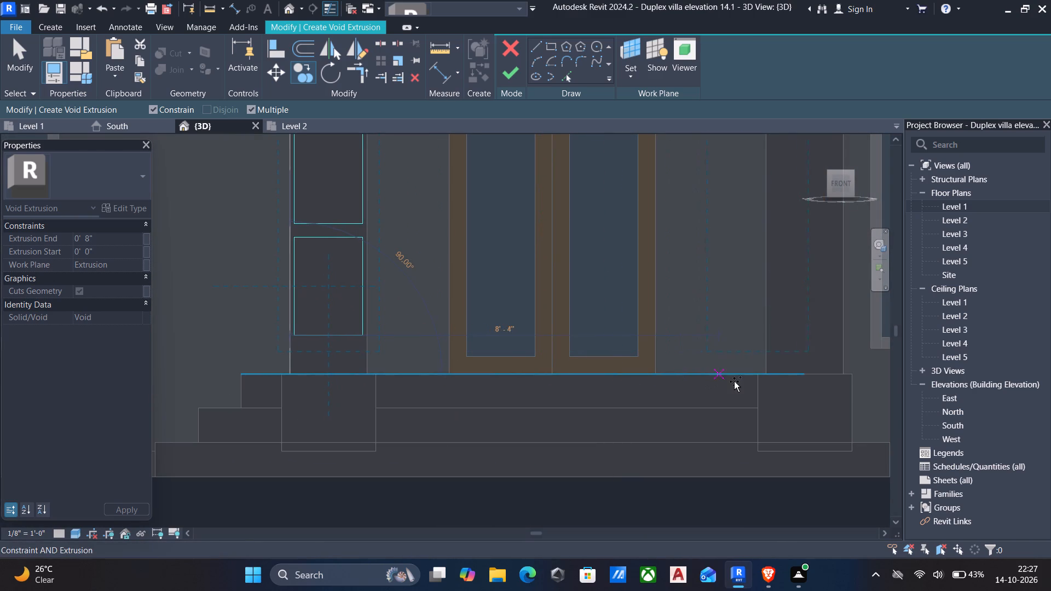
pyautogui.click(767, 379)
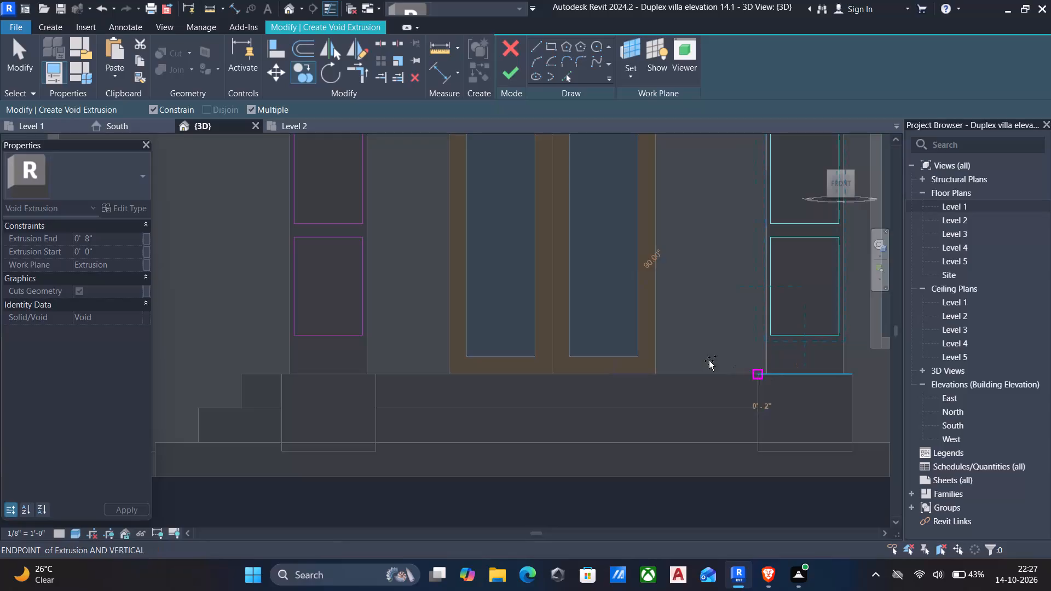
pyautogui.moveTo(692, 356); pyautogui.dragTo(677, 421, button='middle')
pyautogui.scroll(-4, 677, 422)
pyautogui.press('Escape')
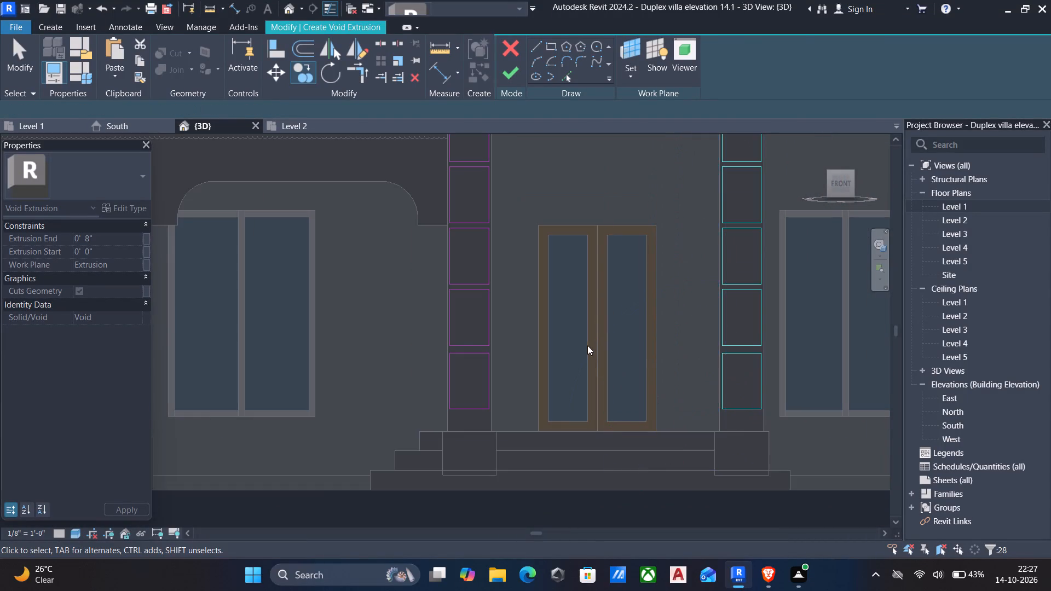
# Finish the void extrusion sketch and set its Extrusion End to 1".
pyautogui.scroll(-2, 576, 335)
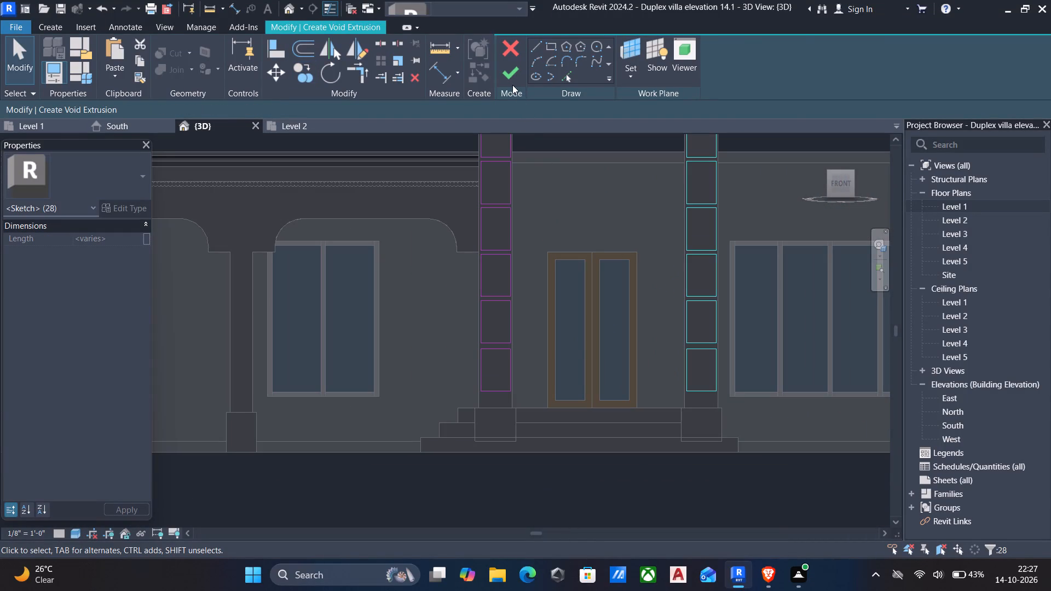
pyautogui.click(510, 73)
pyautogui.scroll(-2, 511, 221)
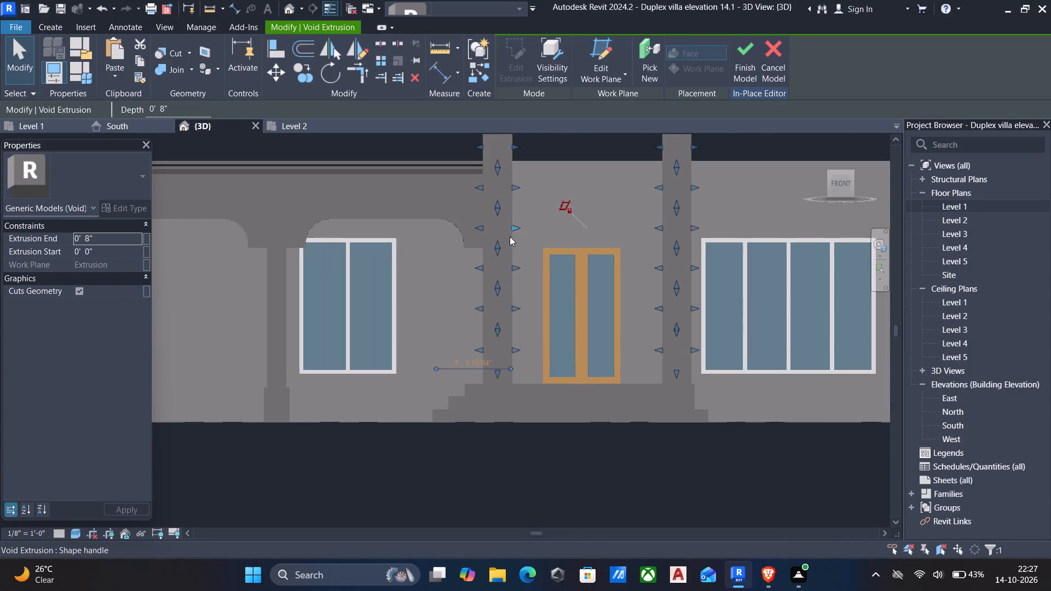
pyautogui.click(129, 239)
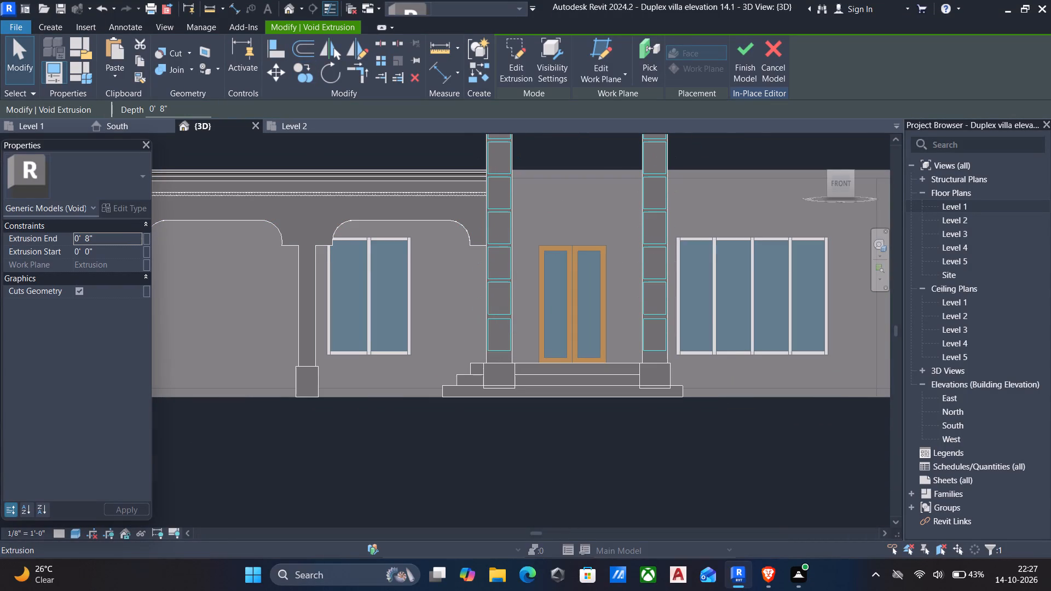
pyautogui.press('1')
pyautogui.hotkey('shift', '"')
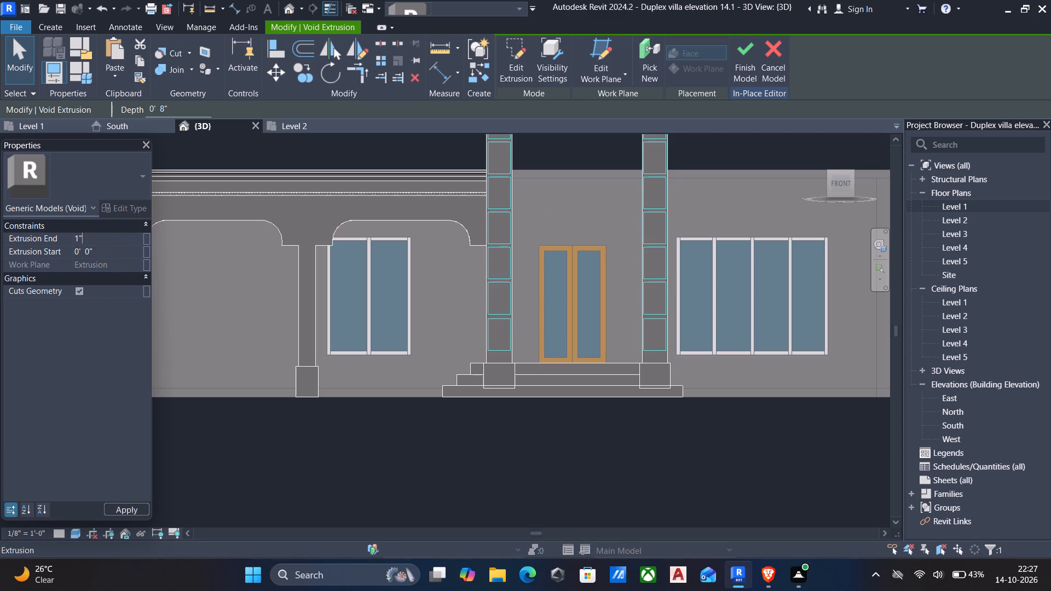
pyautogui.press('Escape')
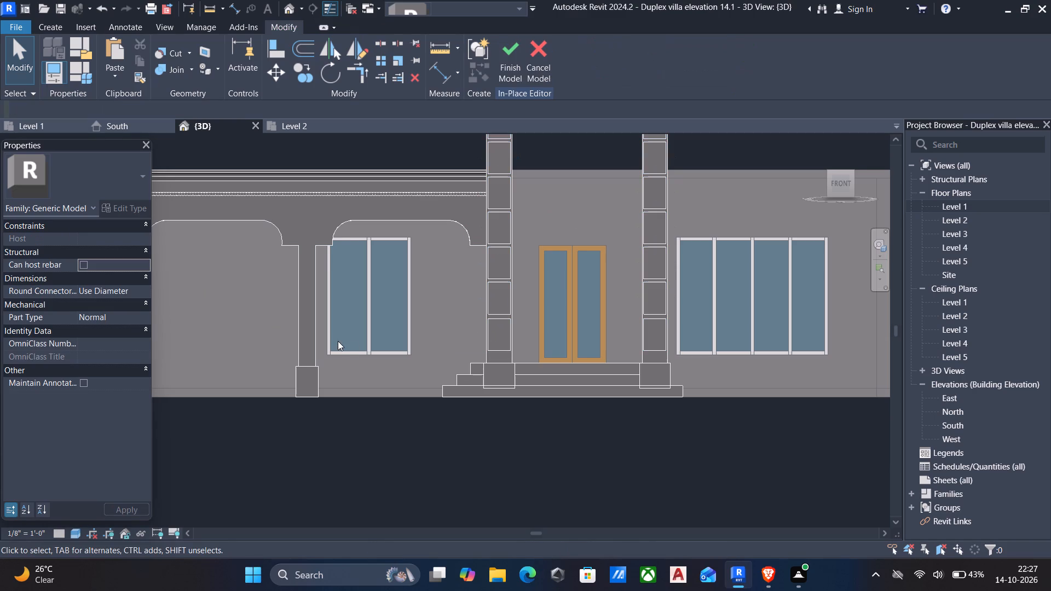
# Examine the recessed panels on both entrance columns from an angled 3D view.
pyautogui.scroll(-2, 342, 338)
pyautogui.keyDown('shift'); pyautogui.moveTo(353, 302); pyautogui.dragTo(411, 383, button='middle'); pyautogui.keyUp('shift')
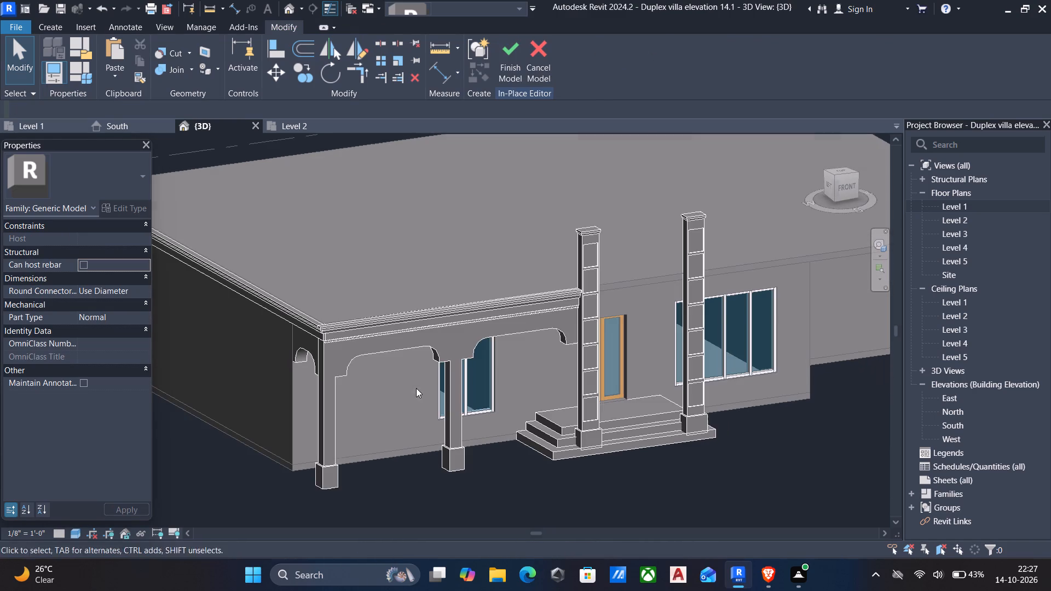
pyautogui.scroll(6, 625, 290)
pyautogui.scroll(6, 522, 222)
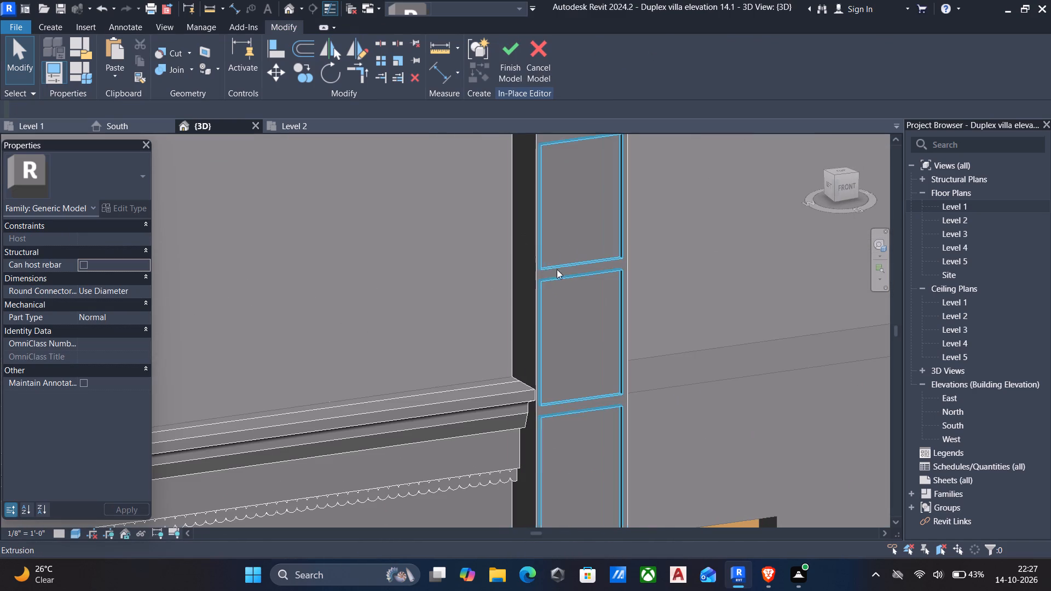
pyautogui.scroll(-4, 545, 302)
pyautogui.moveTo(556, 387); pyautogui.dragTo(562, 338, button='middle')
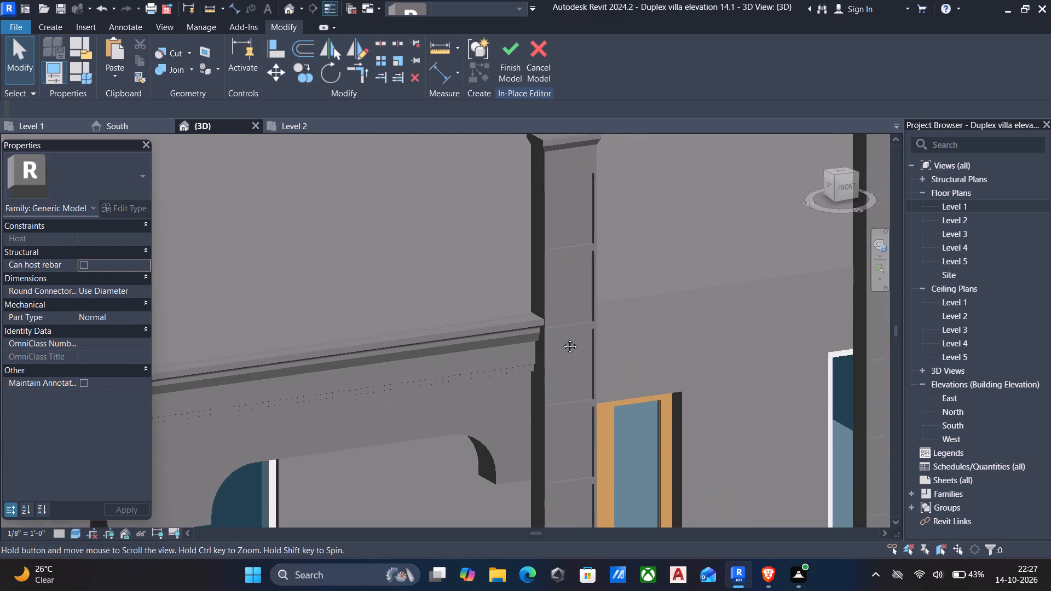
pyautogui.moveTo(562, 338); pyautogui.dragTo(562, 333, button='middle')
pyautogui.scroll(-5, 562, 332)
pyautogui.moveTo(559, 332); pyautogui.dragTo(546, 306, button='middle')
pyautogui.scroll(-3, 546, 305)
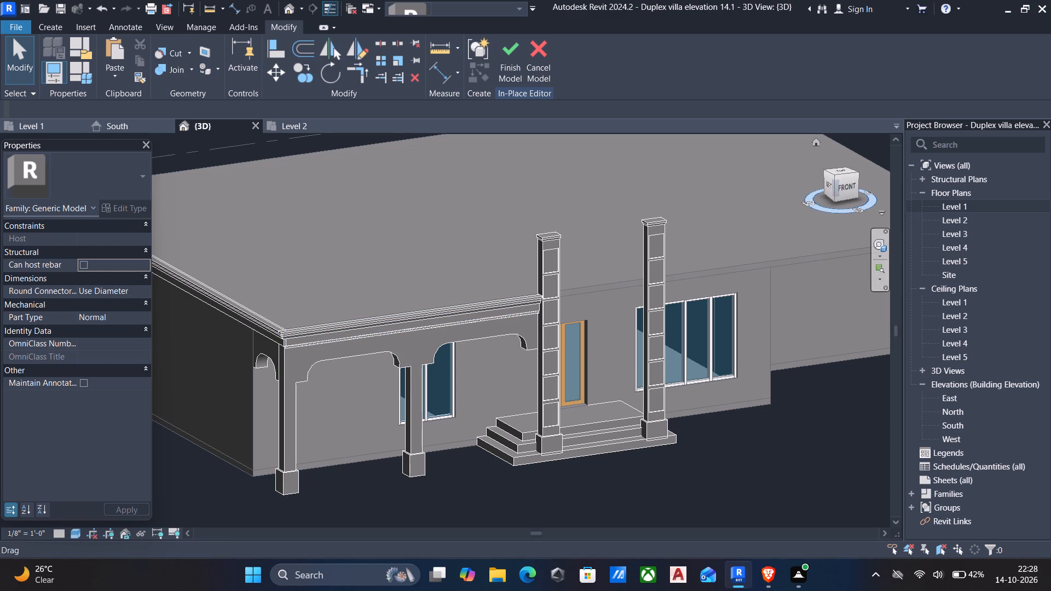
# From the front view, copy the arched porch extrusion from its upper outer corner across to the plain wall beyond the four-pane window.
pyautogui.click(850, 188)
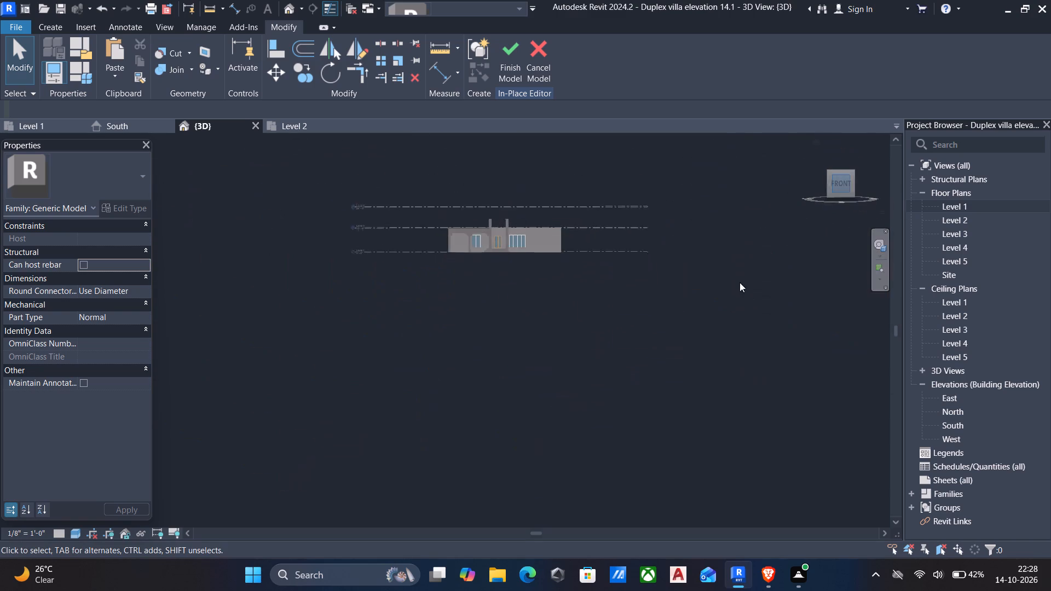
pyautogui.scroll(5, 414, 364)
pyautogui.scroll(6, 507, 354)
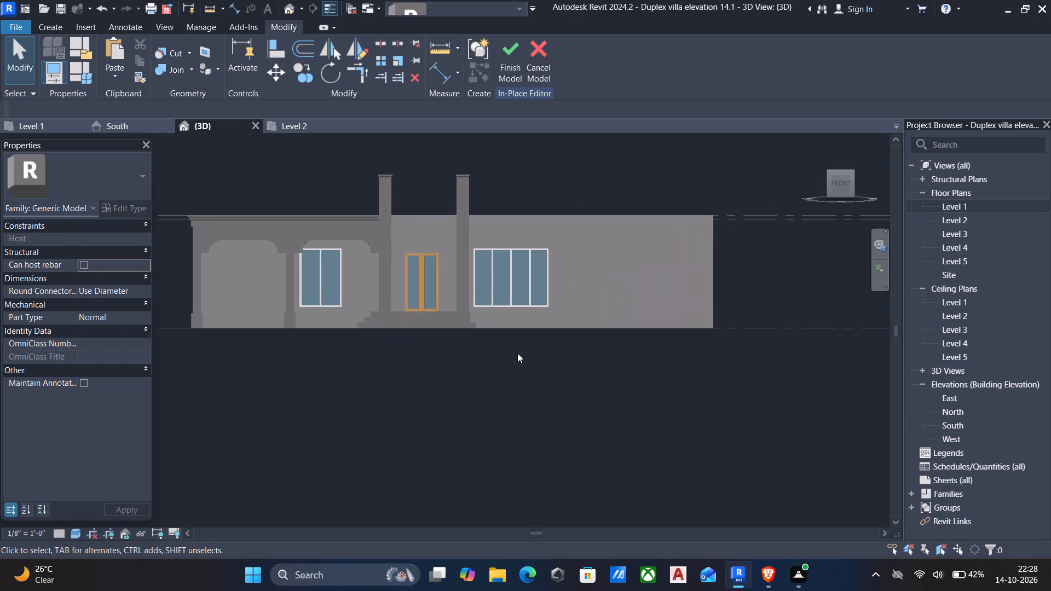
pyautogui.click(203, 249)
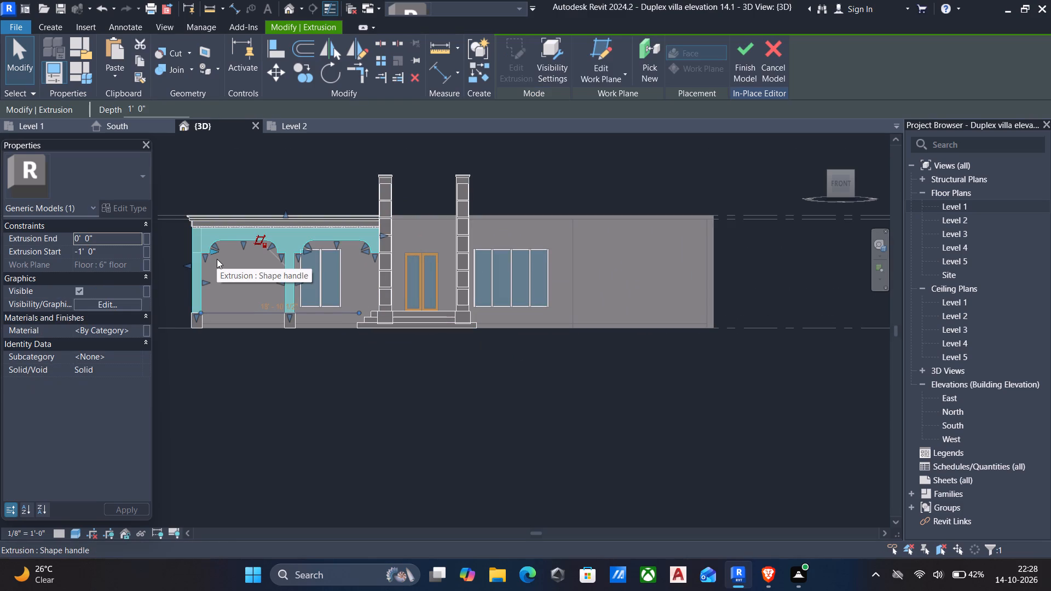
pyautogui.press('c')
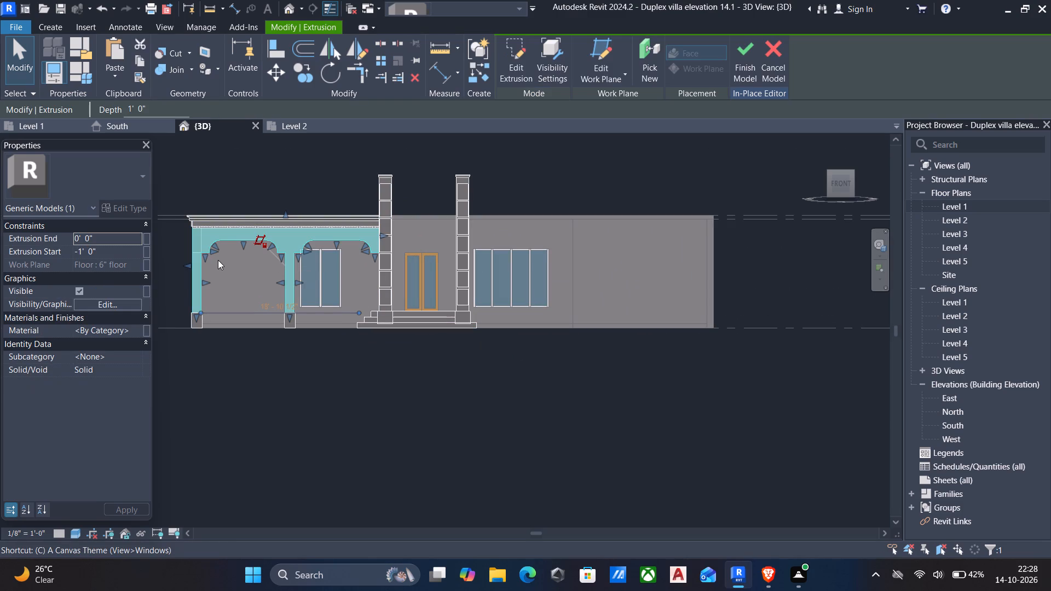
pyautogui.press('o')
pyautogui.scroll(5, 174, 229)
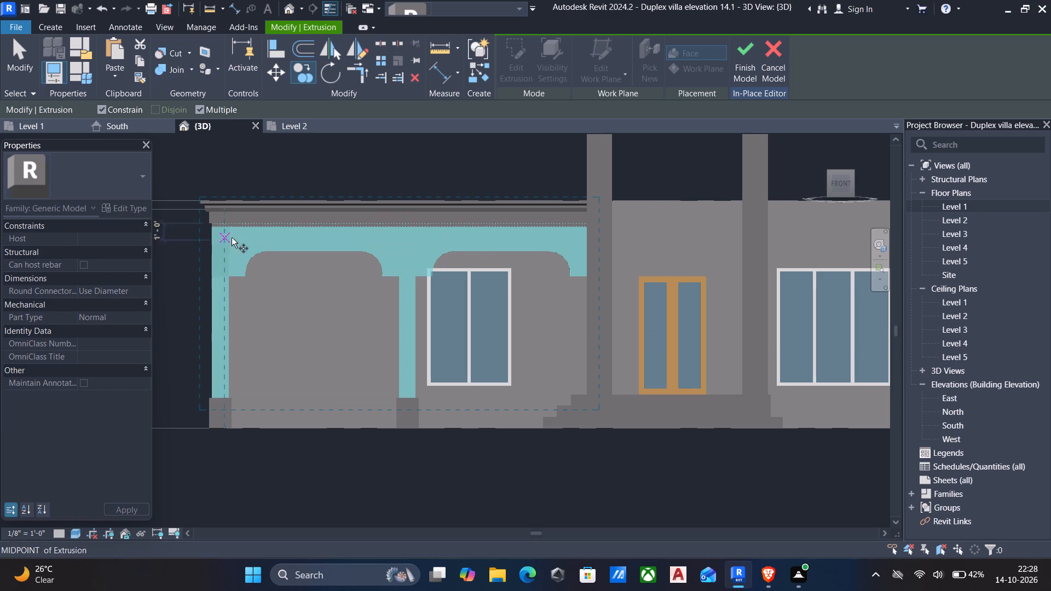
pyautogui.scroll(2, 590, 236)
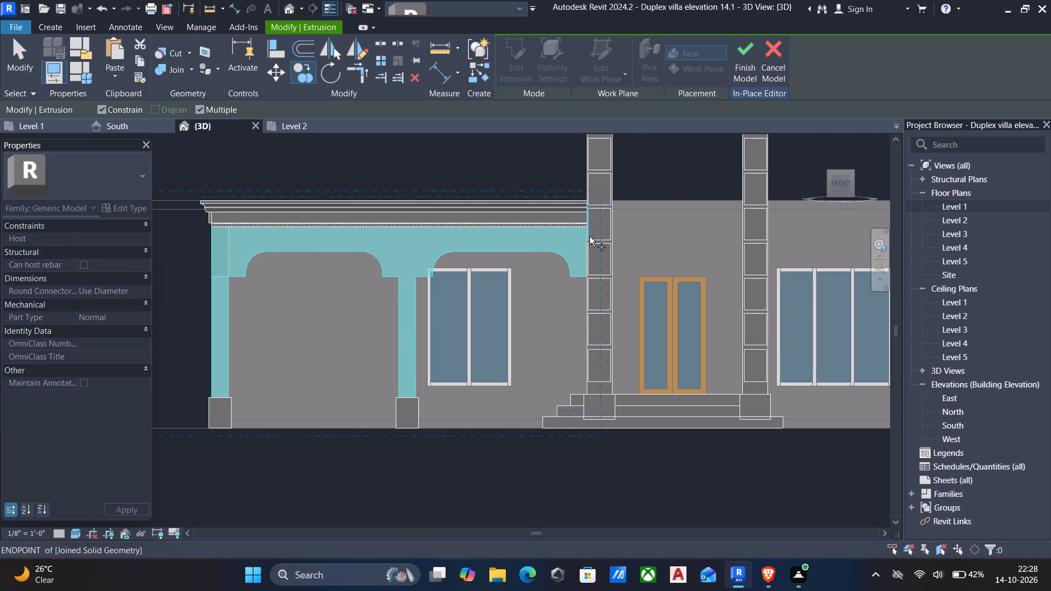
pyautogui.scroll(2, 590, 236)
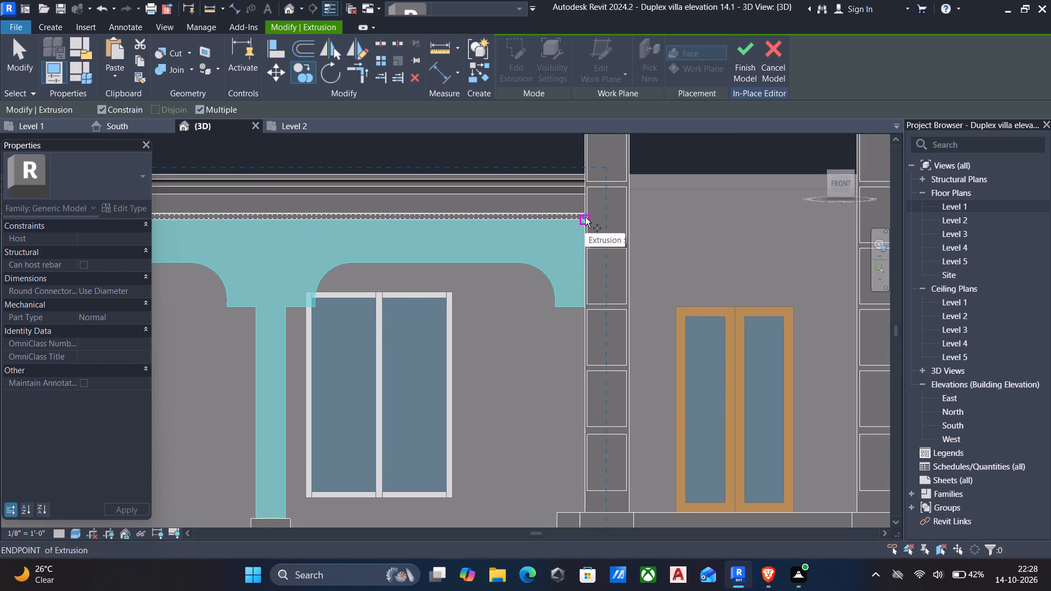
pyautogui.scroll(-4, 573, 222)
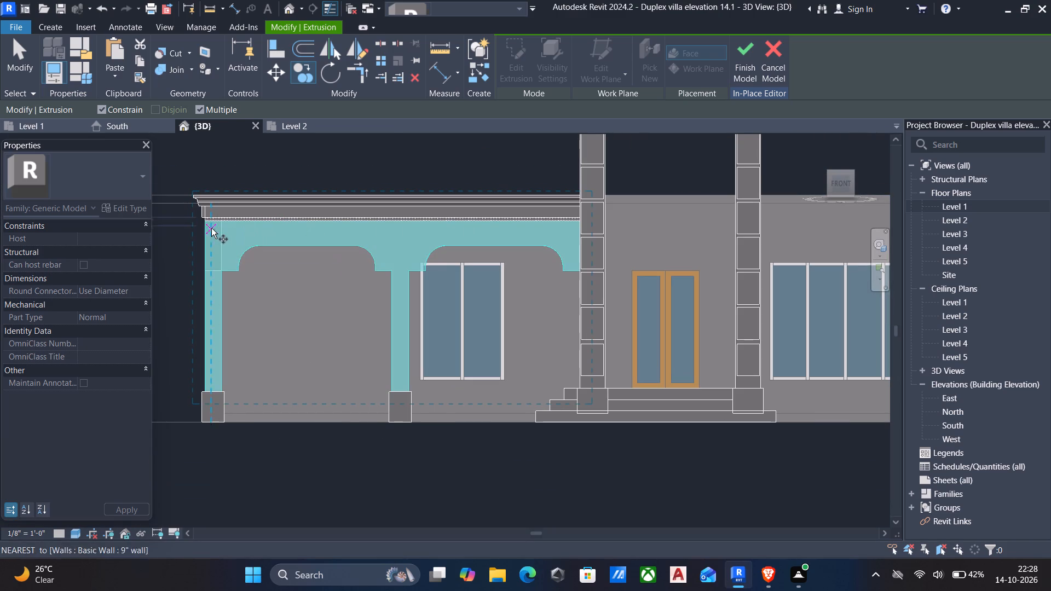
pyautogui.click(207, 223)
pyautogui.scroll(-4, 322, 235)
pyautogui.moveTo(484, 244); pyautogui.dragTo(272, 283, button='middle')
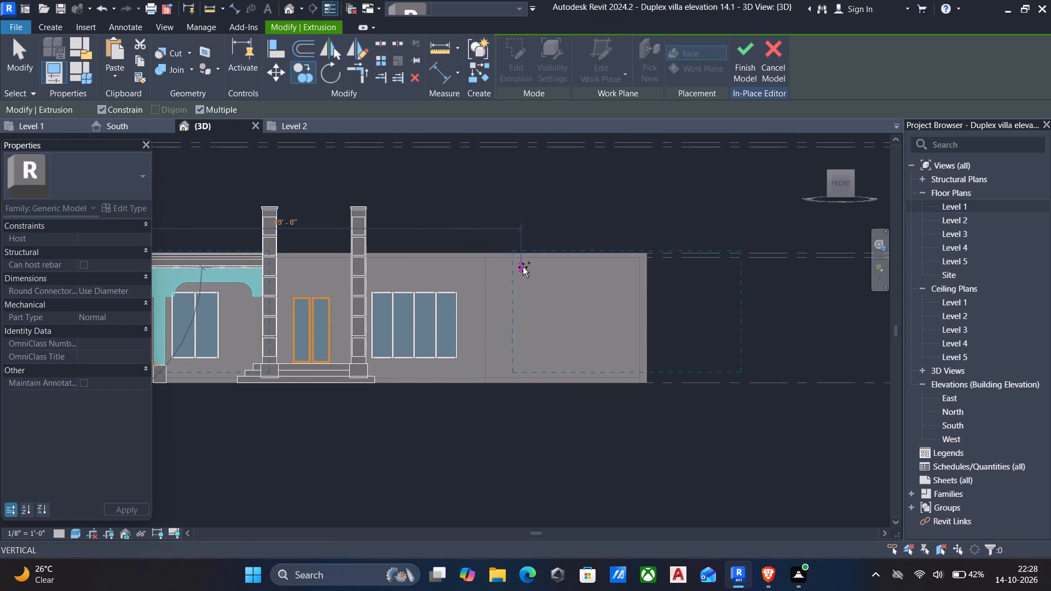
pyautogui.click(515, 268)
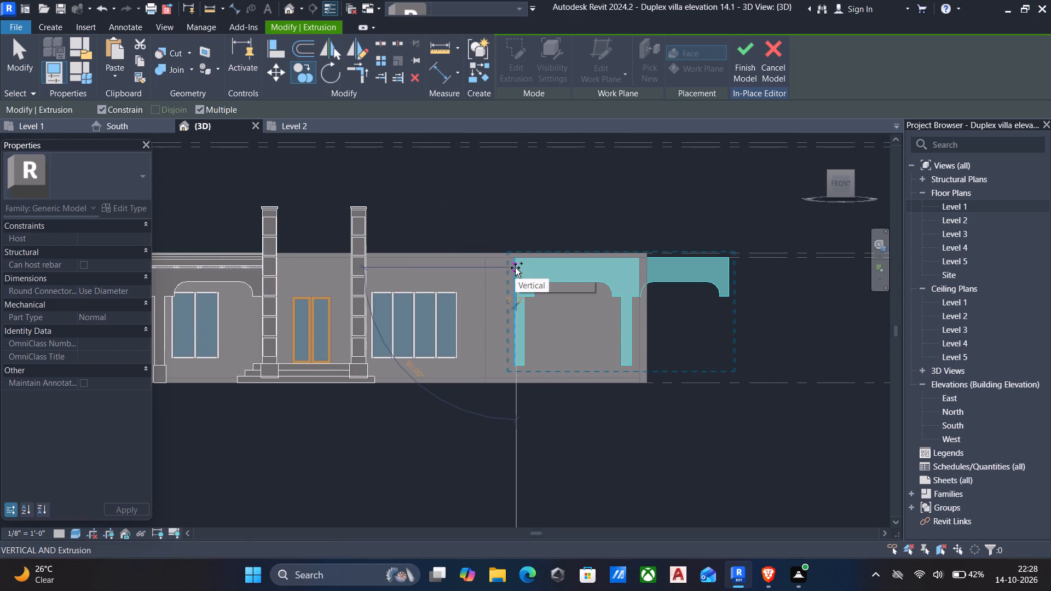
pyautogui.press('Escape')
pyautogui.press('Escape')
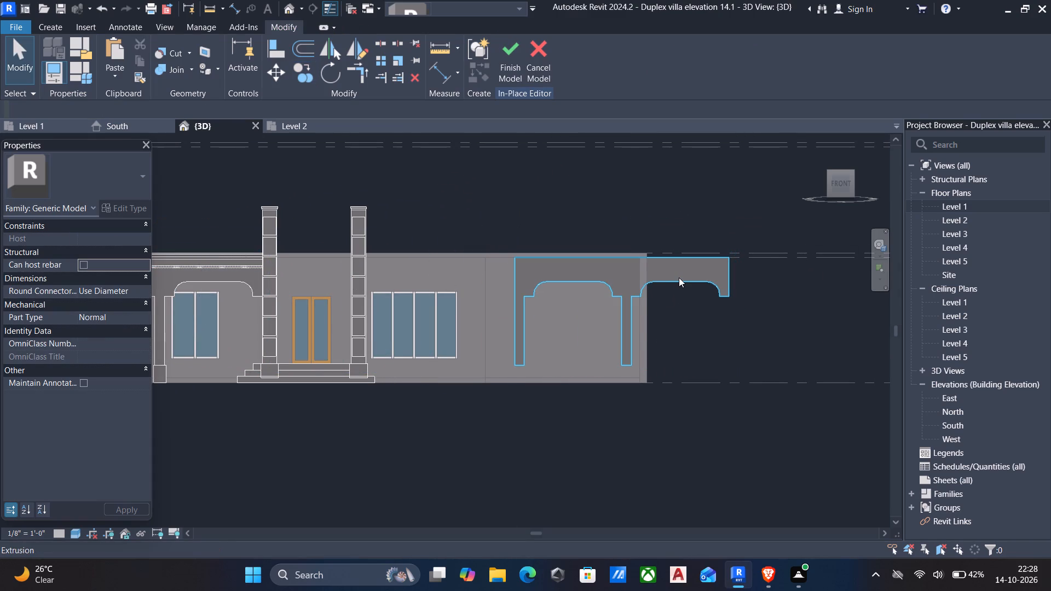
# Examine the copied arched porch's position against the end wall in angled 3D and in the Level 1 floor plan.
pyautogui.scroll(-2, 679, 277)
pyautogui.keyDown('shift'); pyautogui.moveTo(679, 277); pyautogui.dragTo(500, 427, button='middle'); pyautogui.keyUp('shift')
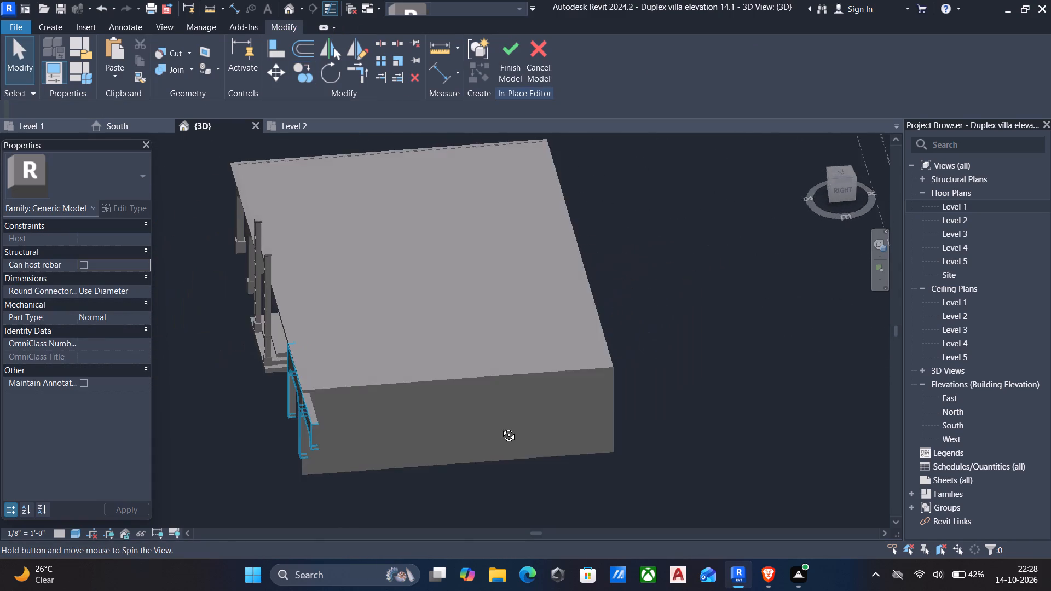
pyautogui.keyDown('shift'); pyautogui.moveTo(500, 427); pyautogui.dragTo(667, 287, button='middle'); pyautogui.keyUp('shift')
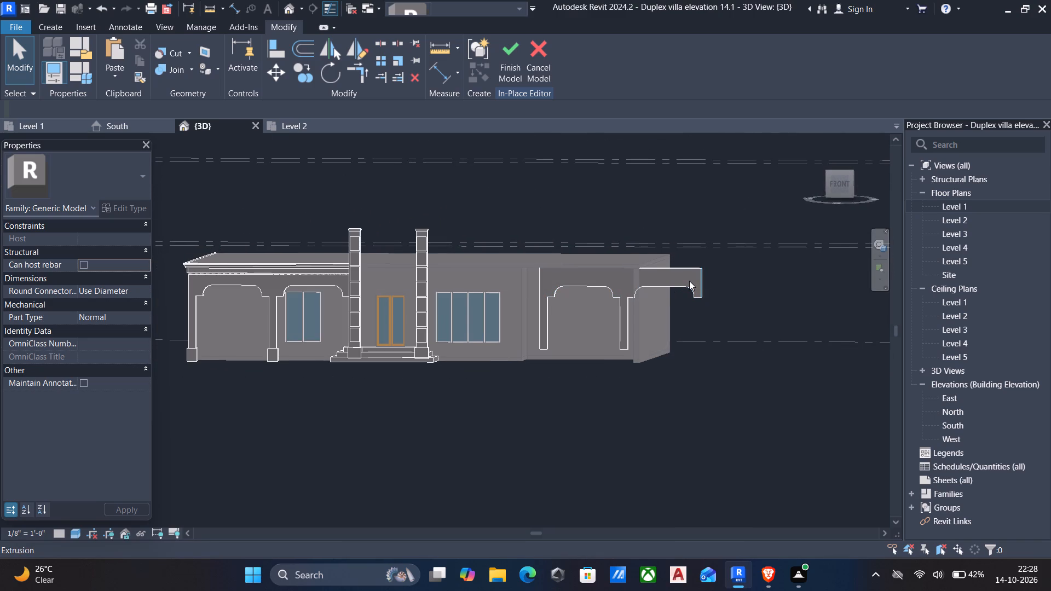
pyautogui.click(693, 283)
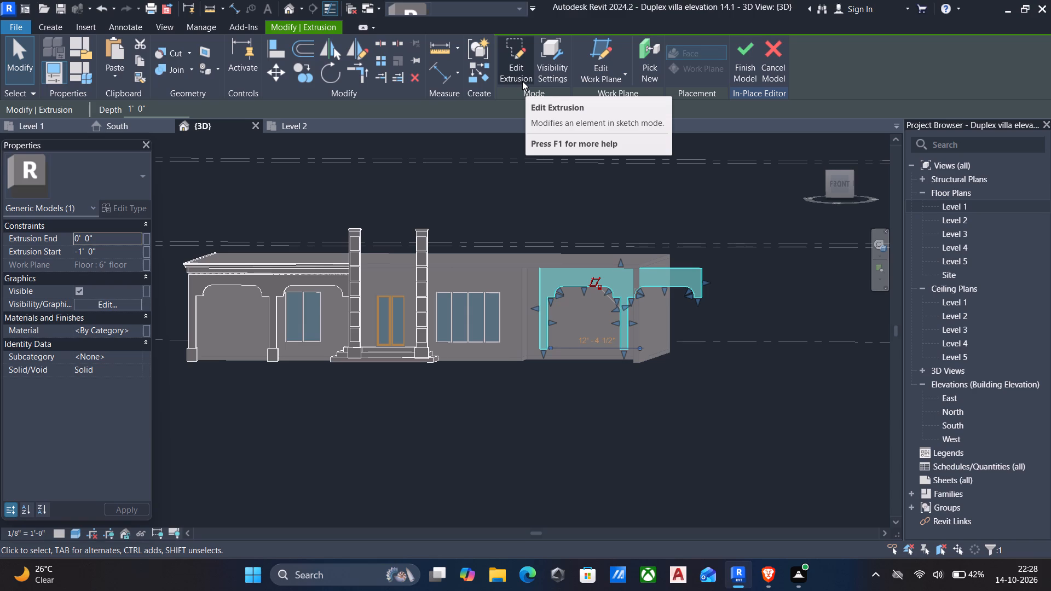
pyautogui.click(957, 208)
pyautogui.click(957, 208)
pyautogui.scroll(-6, 730, 262)
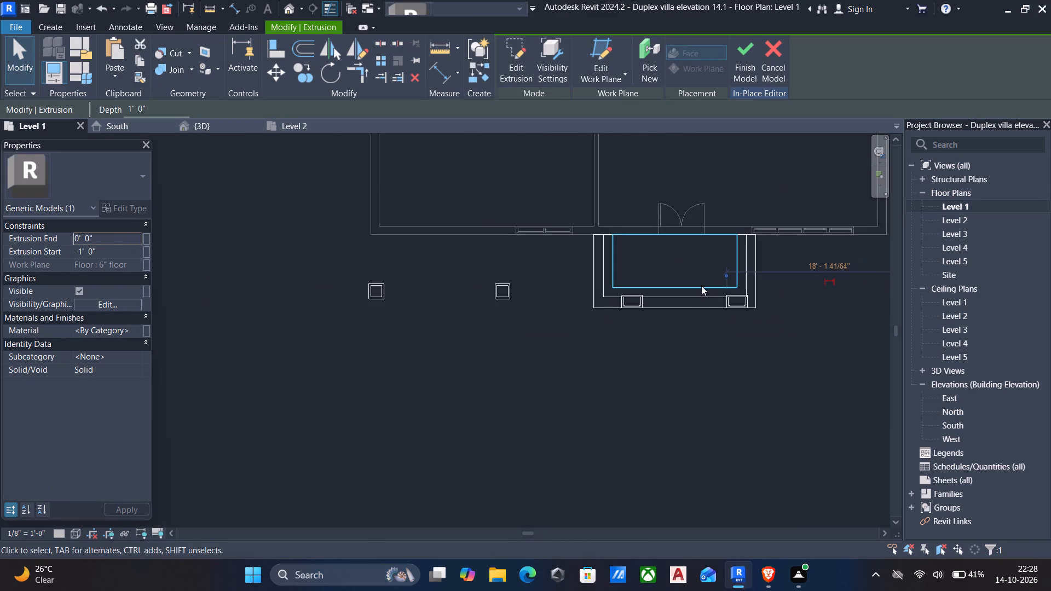
pyautogui.moveTo(650, 340); pyautogui.dragTo(608, 372, button='middle')
pyautogui.scroll(-4, 597, 385)
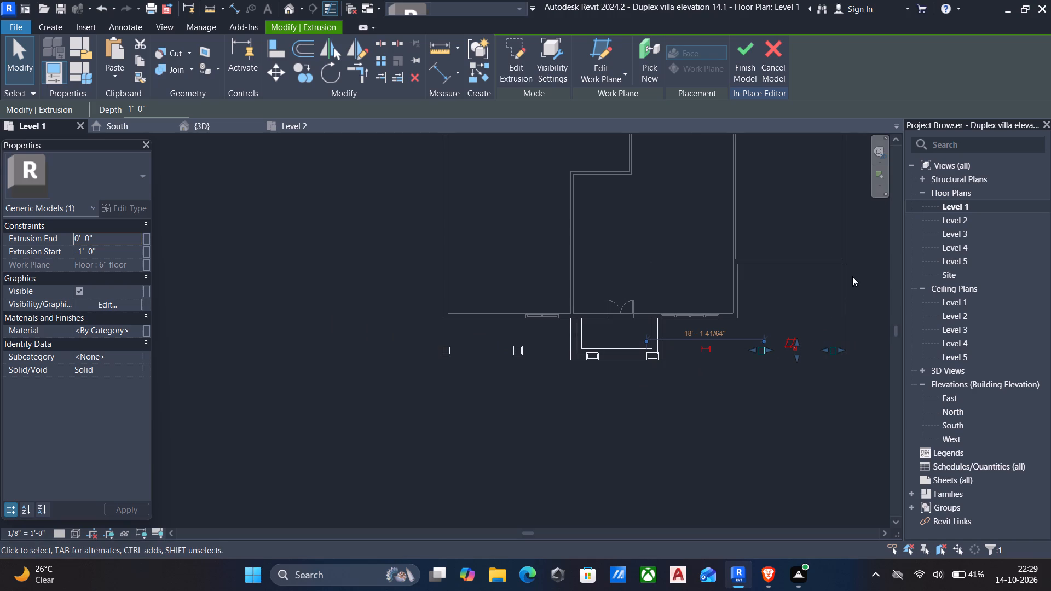
pyautogui.click(288, 8)
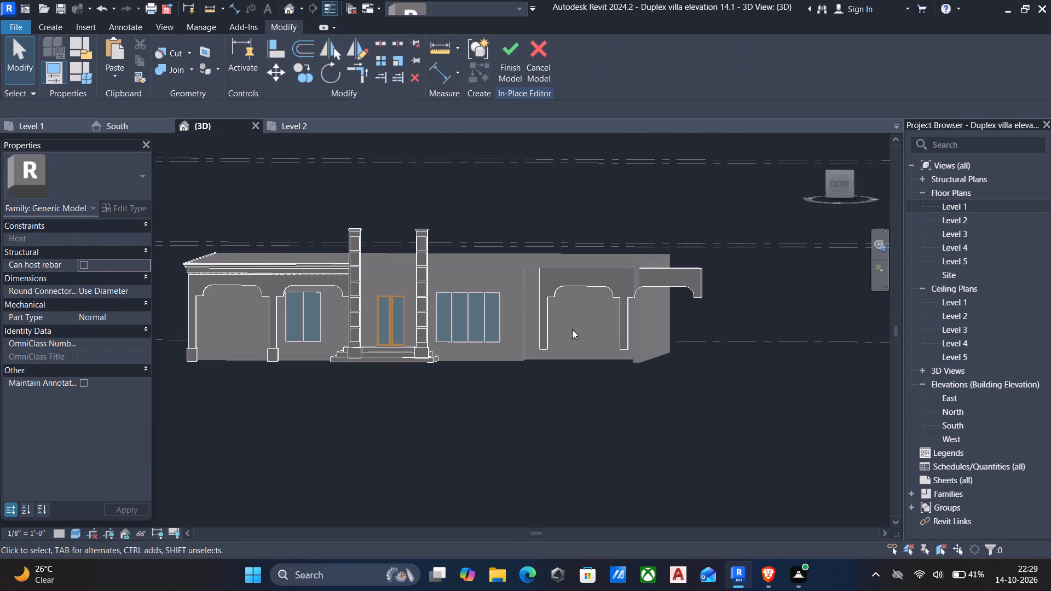
# Edit the copied porch extrusion's sketch and shift the whole profile outward until its second leg's outer edge meets the building's end.
pyautogui.scroll(3, 574, 329)
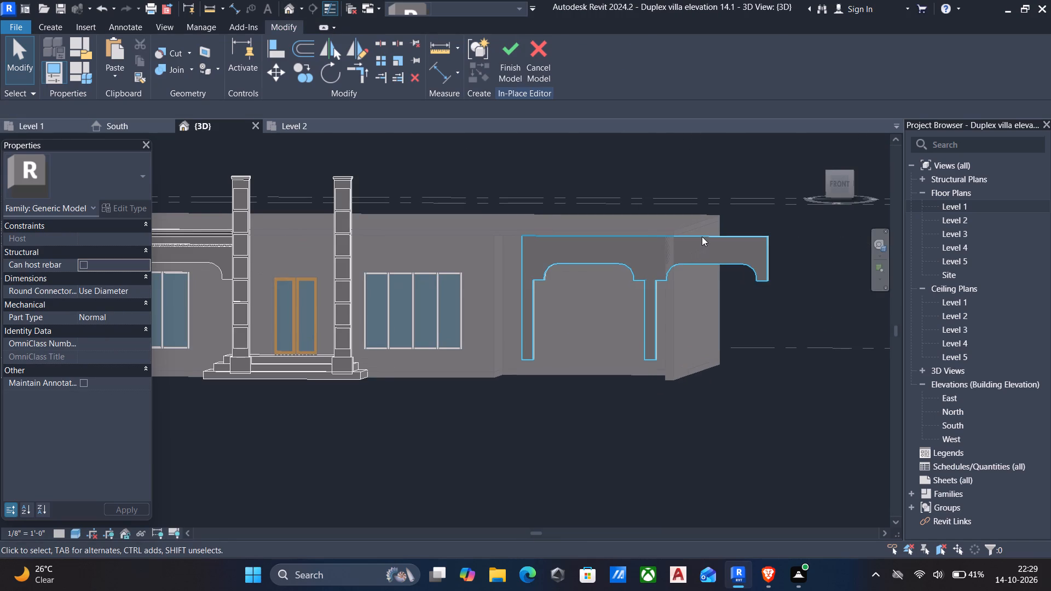
pyautogui.click(702, 236)
pyautogui.click(514, 55)
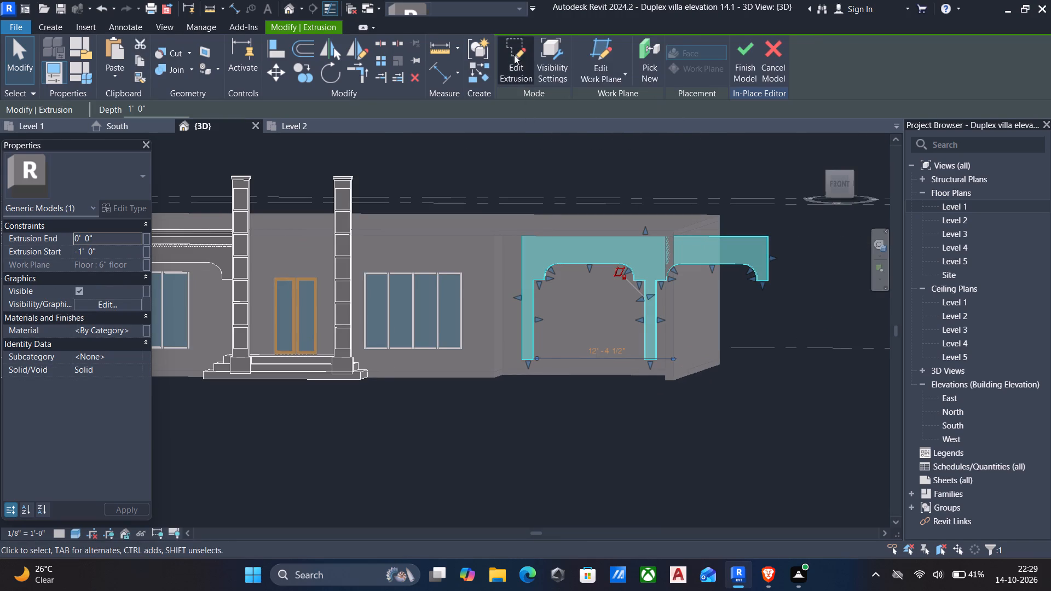
pyautogui.click(835, 190)
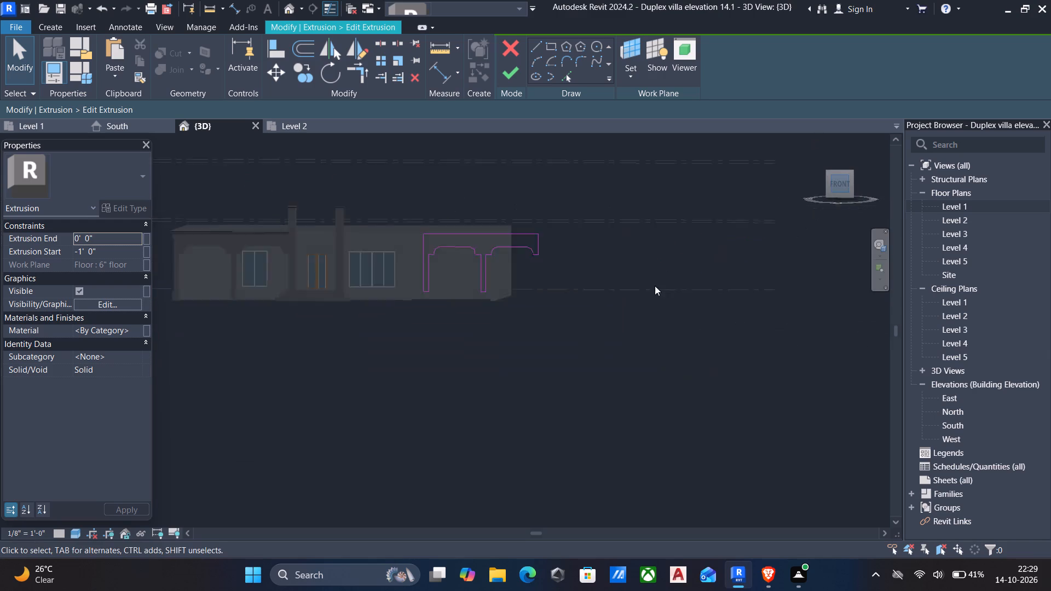
pyautogui.scroll(11, 443, 319)
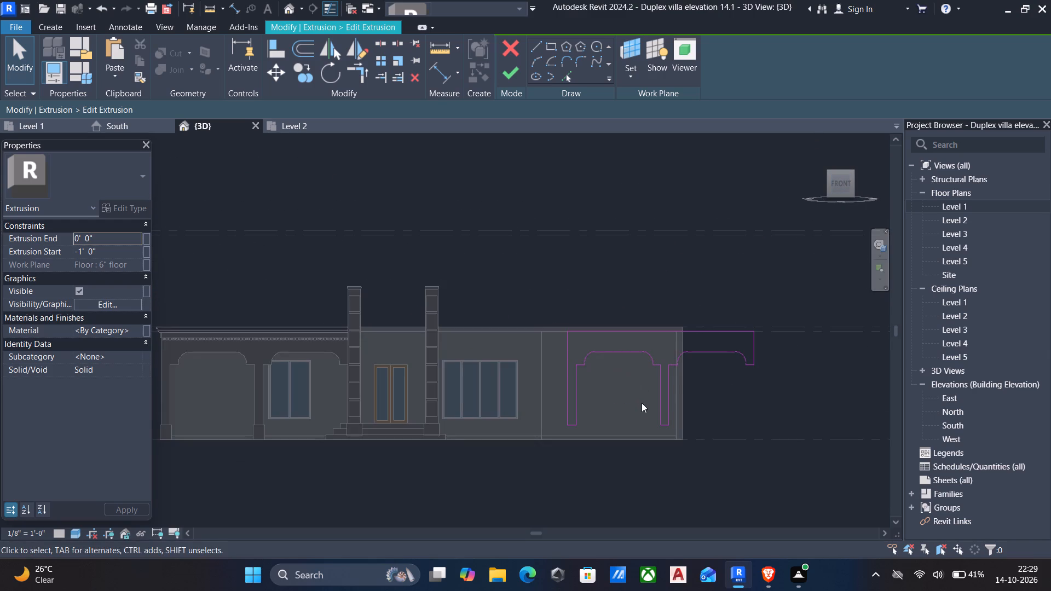
pyautogui.moveTo(634, 405); pyautogui.dragTo(605, 407, button='middle')
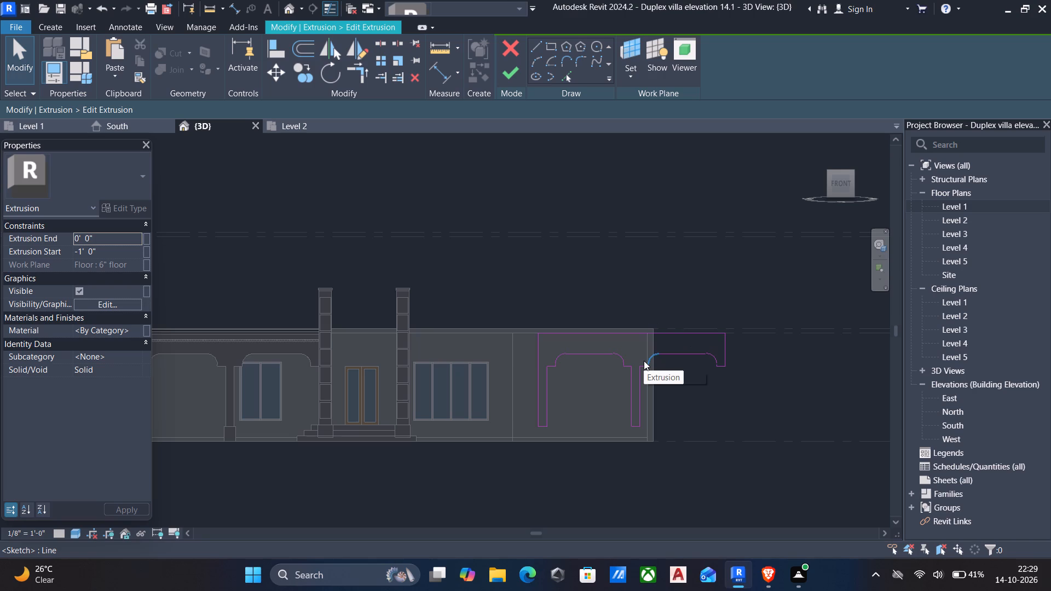
pyautogui.moveTo(519, 320); pyautogui.dragTo(796, 490)
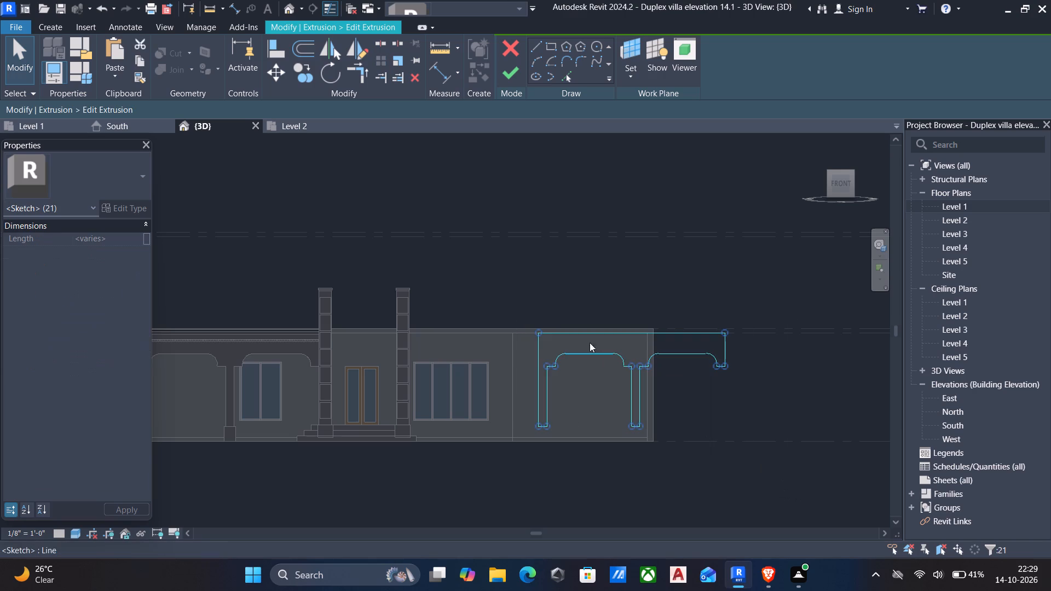
pyautogui.scroll(4, 588, 339)
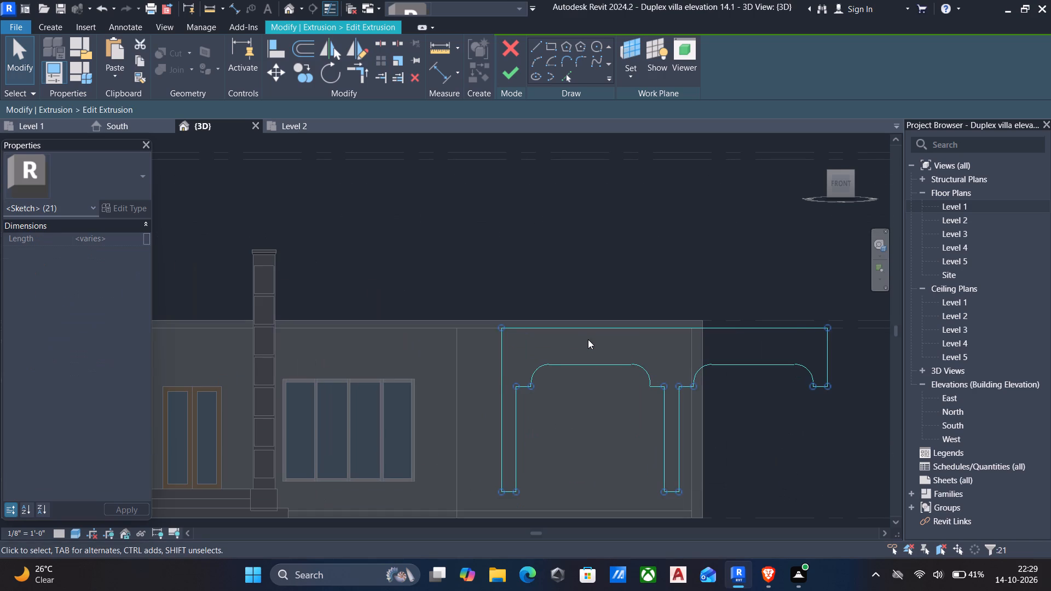
pyautogui.press('Right')
pyautogui.press('Right')
pyautogui.press('Right')
pyautogui.press('Right')
pyautogui.press('Right')
pyautogui.press('Right')
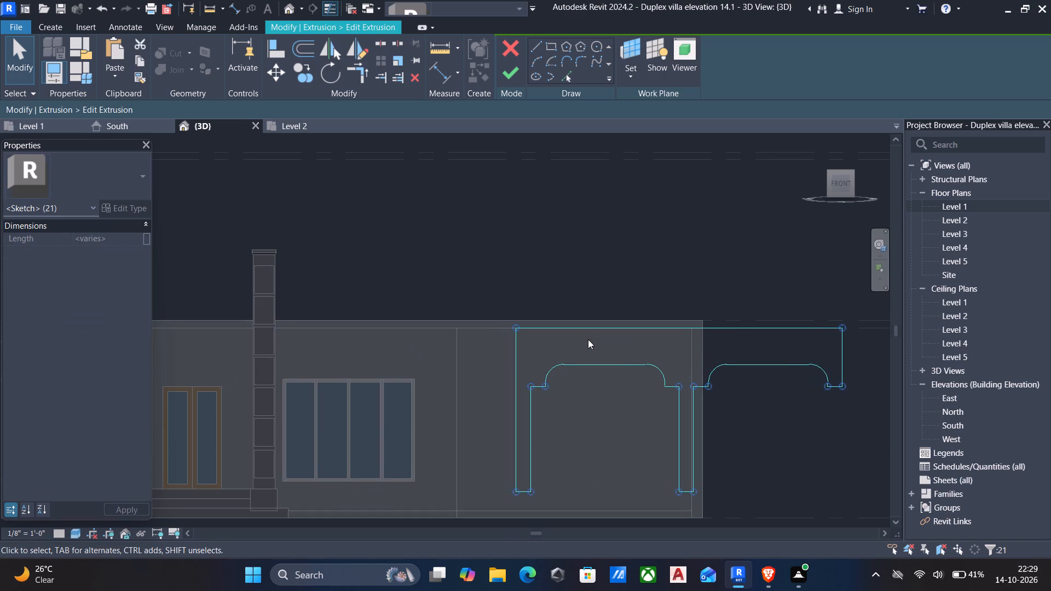
pyautogui.press('Right')
pyautogui.press('Right')
pyautogui.press('Right')
pyautogui.press('Right')
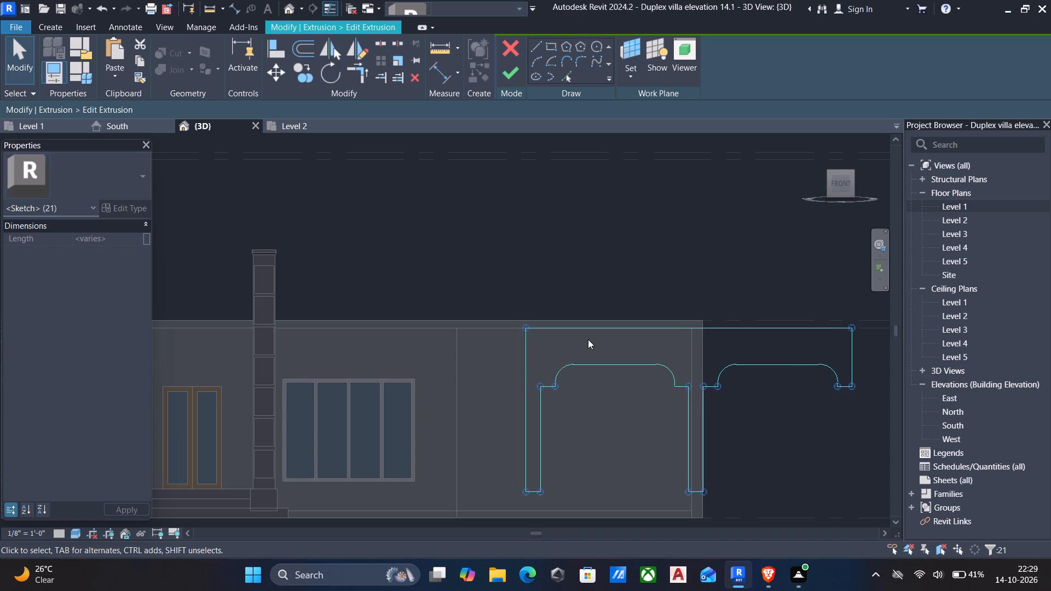
pyautogui.scroll(6, 644, 375)
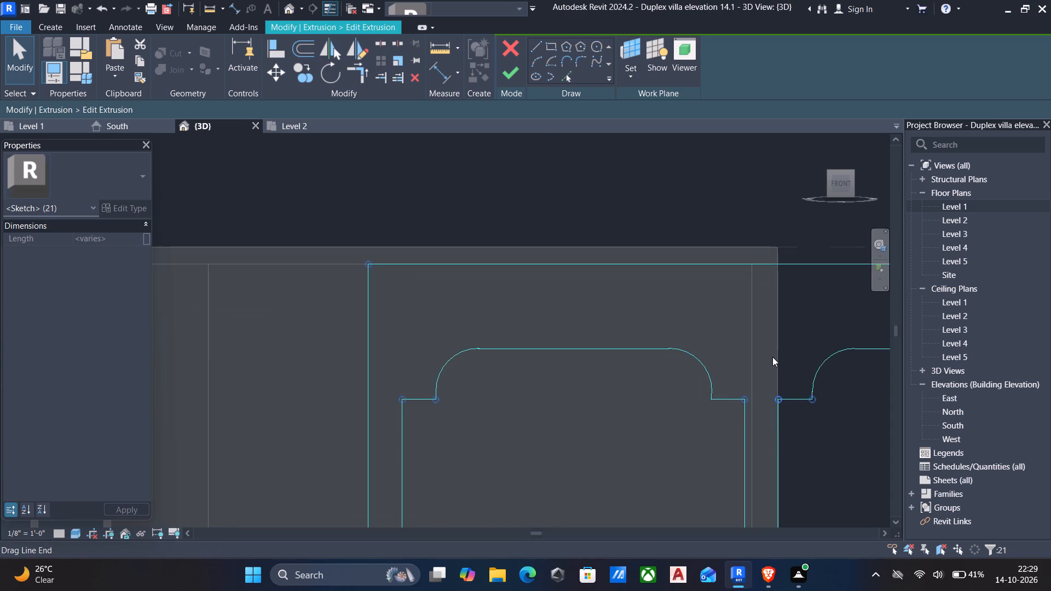
pyautogui.press('Escape')
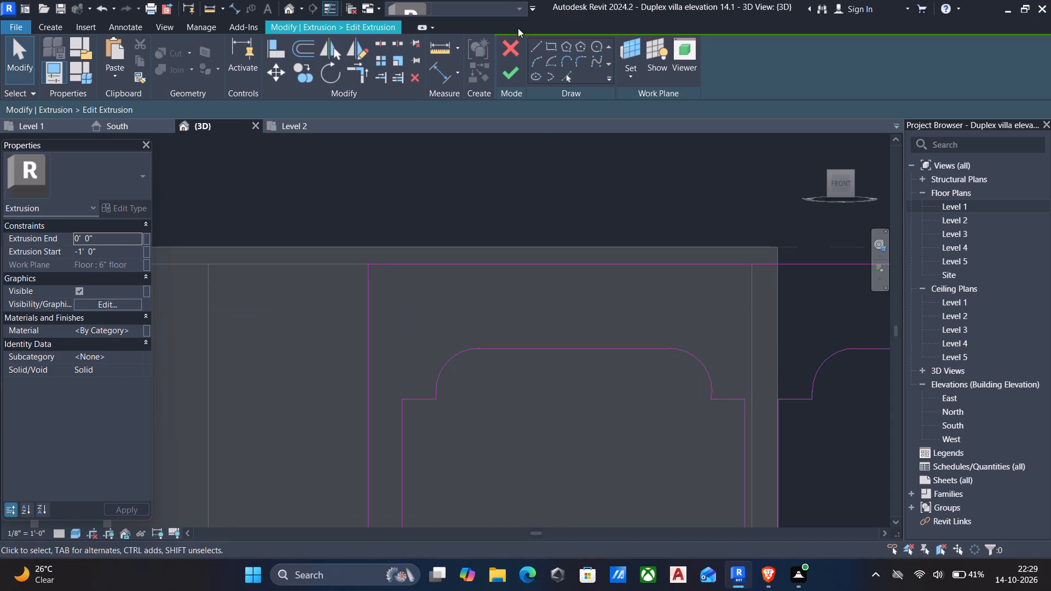
# Draw a vertical line extending the second leg's outer edge up to the top line, and trim the two into a corner.
pyautogui.click(536, 45)
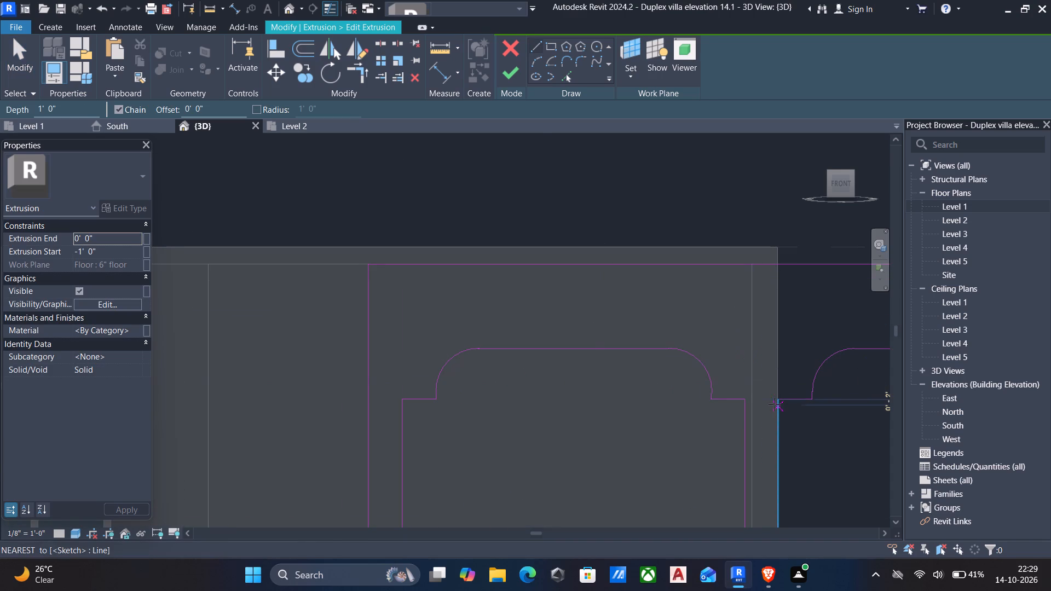
pyautogui.click(776, 403)
pyautogui.click(778, 267)
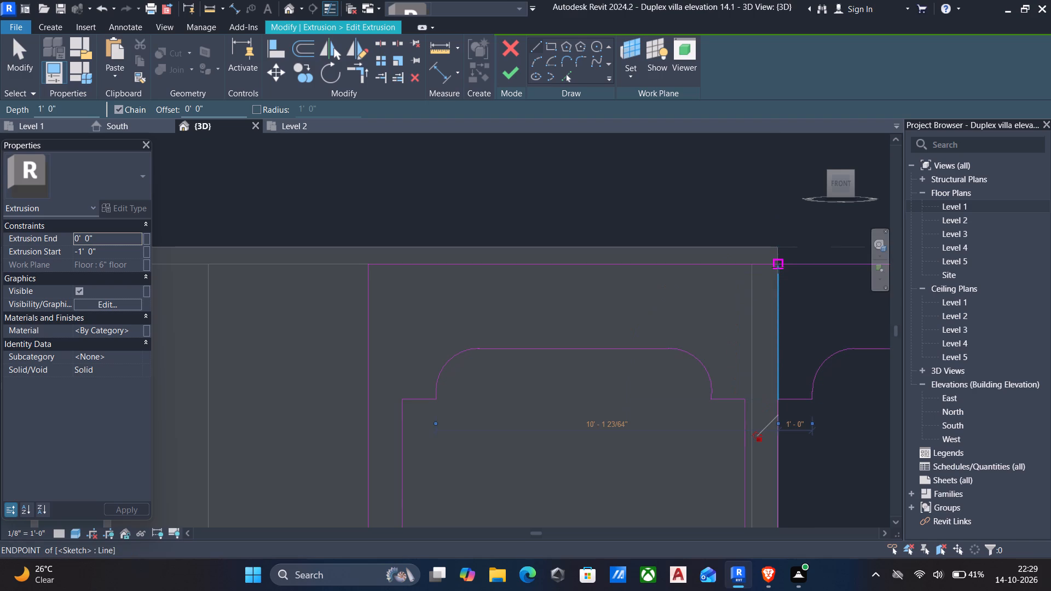
pyautogui.press('Escape')
pyautogui.write('tr')
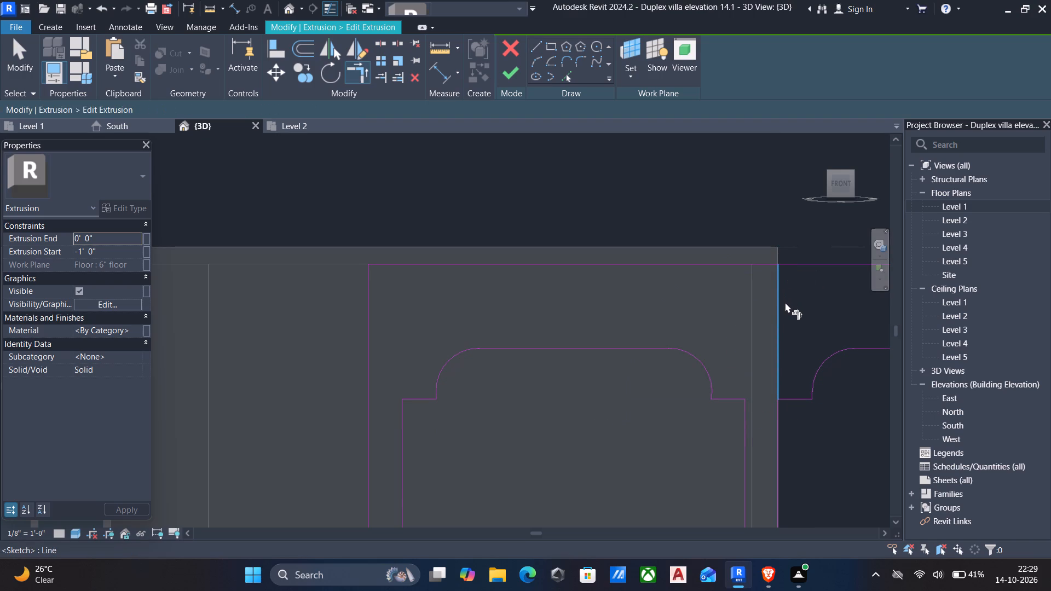
pyautogui.click(780, 304)
pyautogui.click(744, 263)
pyautogui.scroll(-4, 740, 295)
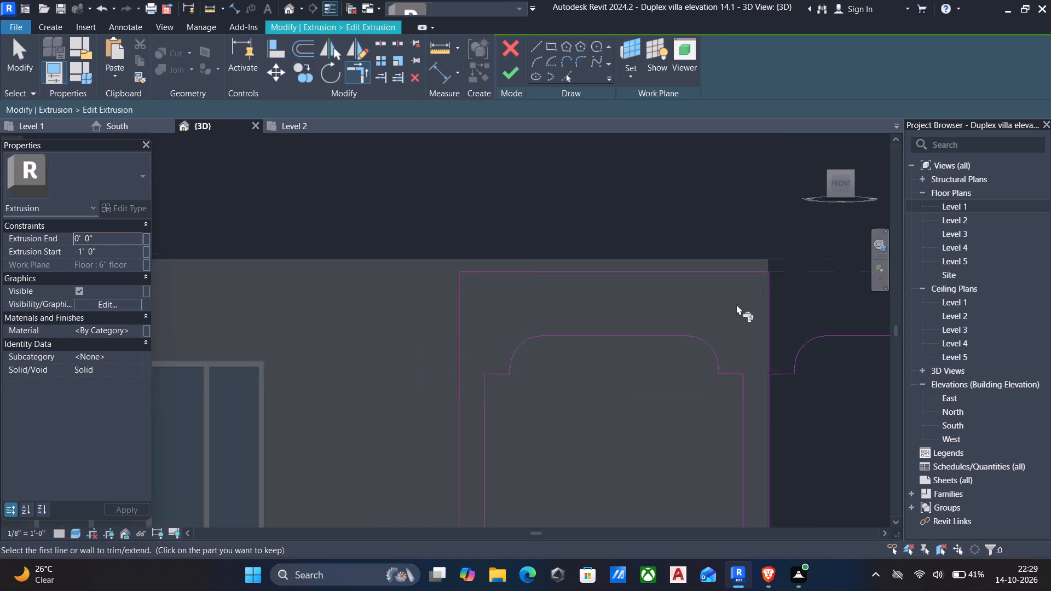
pyautogui.moveTo(778, 384); pyautogui.dragTo(697, 385, button='middle')
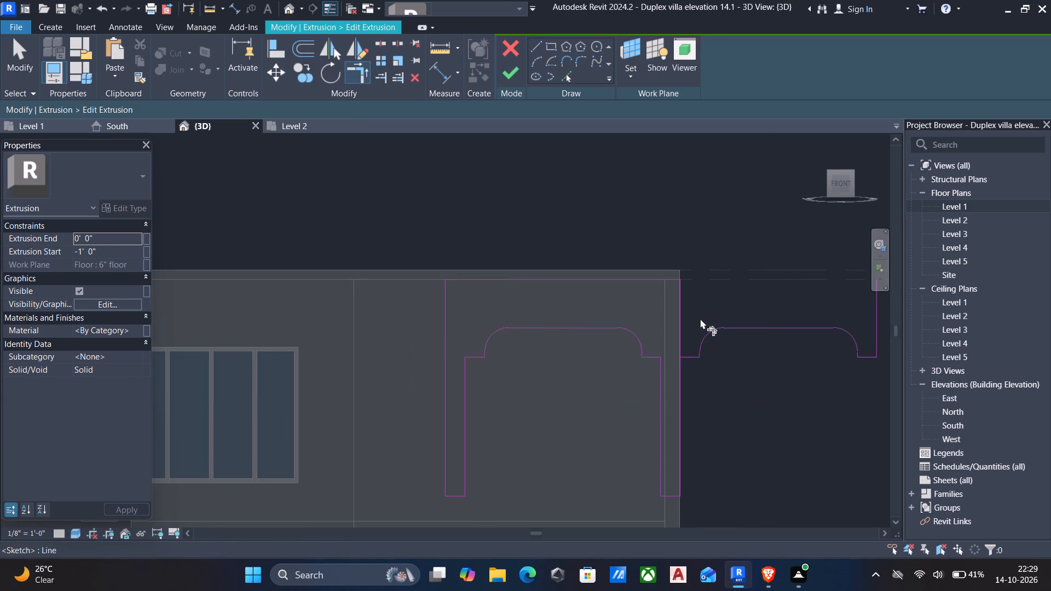
pyautogui.scroll(3, 700, 318)
pyautogui.press('Escape')
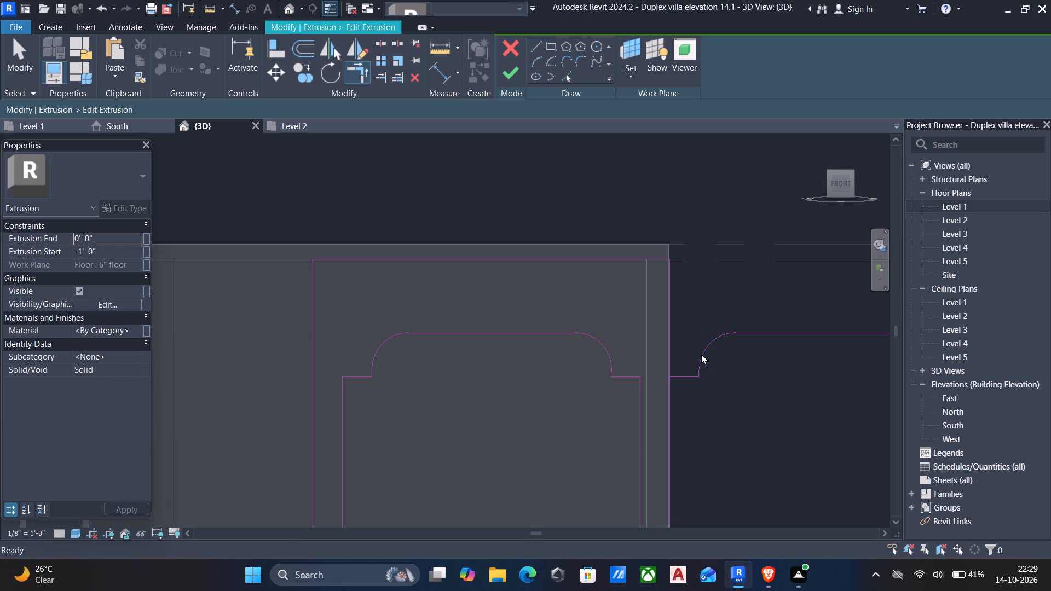
# Delete the leftover second-arch lines and arcs projecting beyond the building's end.
pyautogui.scroll(-5, 701, 354)
pyautogui.moveTo(847, 430); pyautogui.dragTo(749, 298)
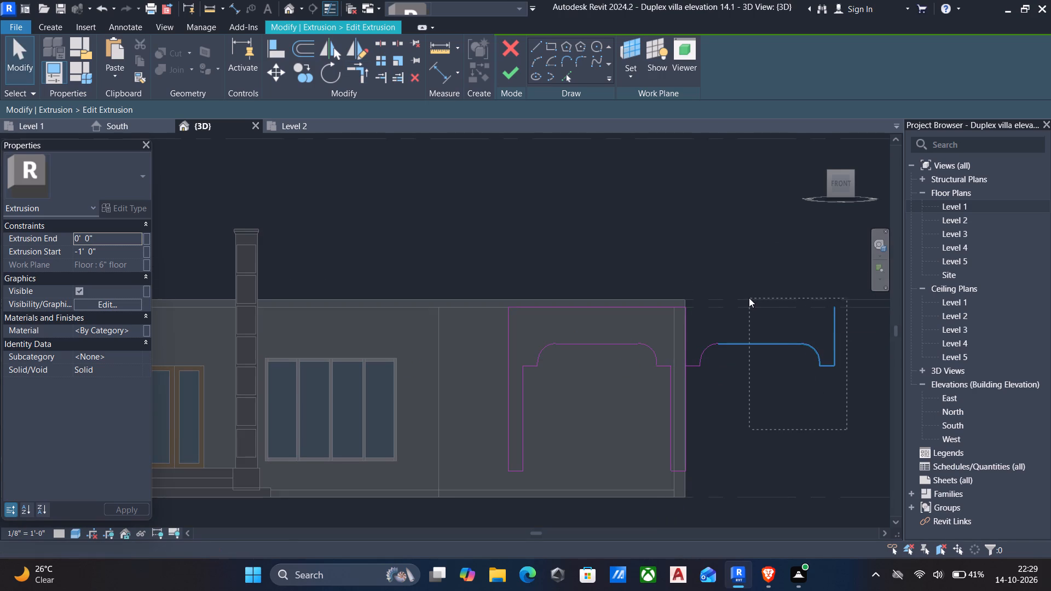
pyautogui.moveTo(749, 298); pyautogui.dragTo(692, 308)
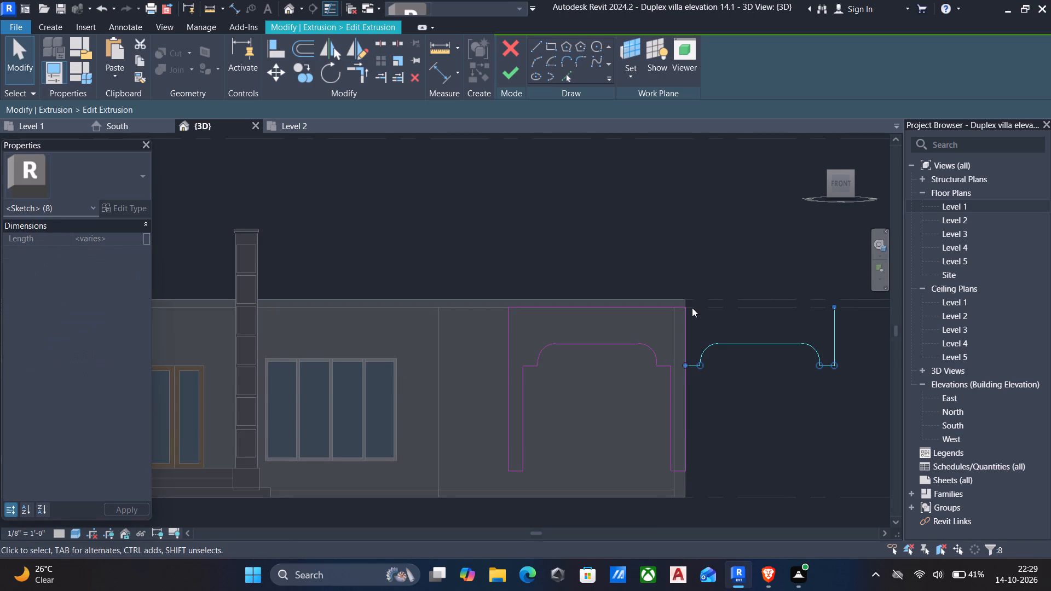
pyautogui.press('Delete')
# Widen the arch by shifting its inner leg and corner arc to the wall corner near the four-pane window, and finish the sketch.
pyautogui.scroll(-2, 486, 349)
pyautogui.moveTo(446, 294); pyautogui.dragTo(513, 403)
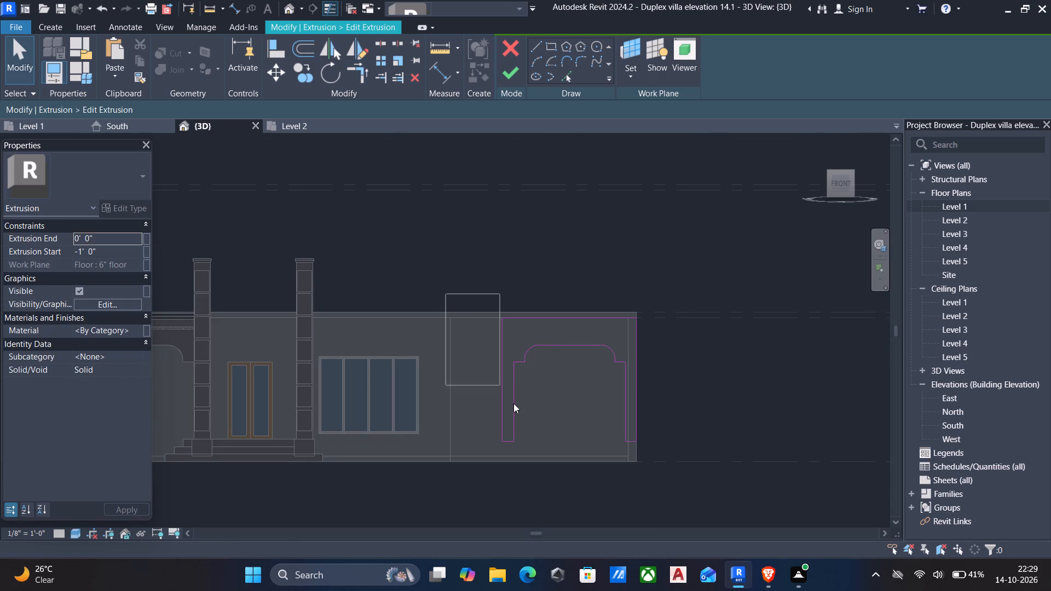
pyautogui.moveTo(513, 403); pyautogui.dragTo(554, 462)
pyautogui.press('Left')
pyautogui.press('Left')
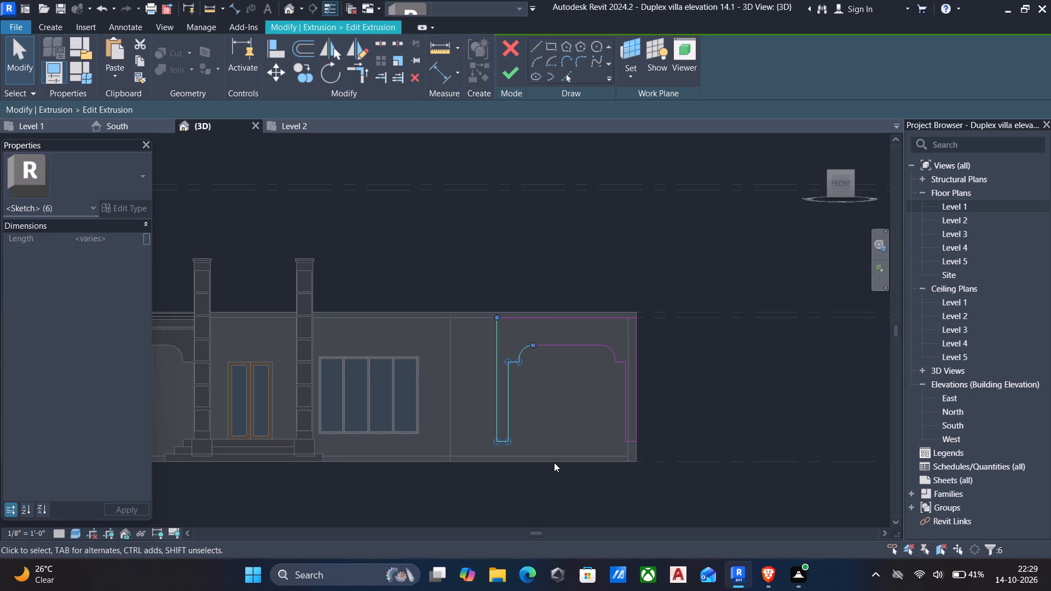
pyautogui.press('Left')
pyautogui.press('Left')
pyautogui.press('Left')
pyautogui.press('Left')
pyautogui.press('Left')
pyautogui.press('Left')
pyautogui.press('Left')
pyautogui.press('Left')
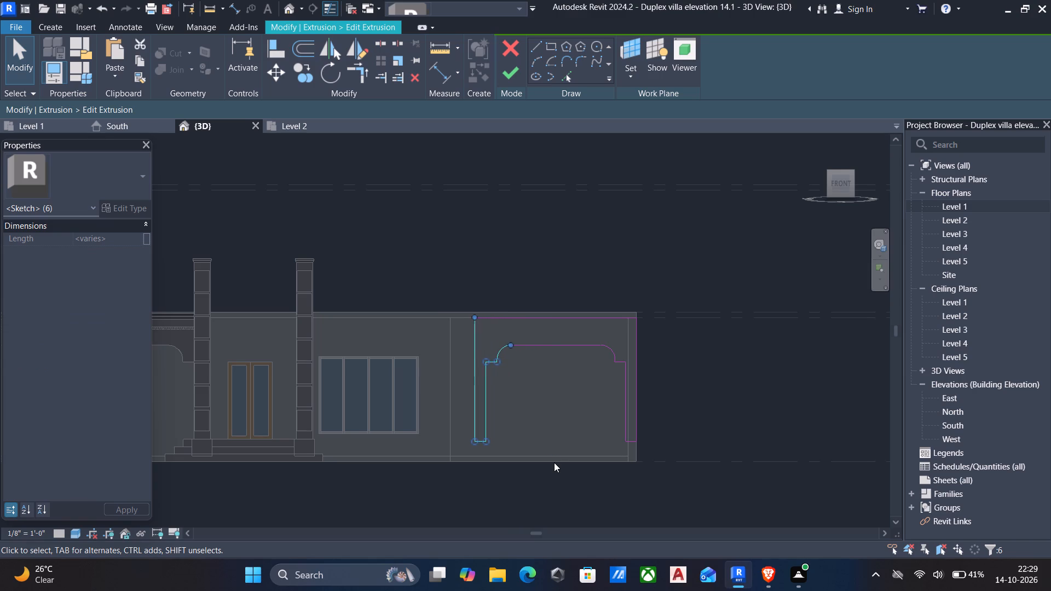
pyautogui.press('Left')
pyautogui.press('Left')
pyautogui.press('Left')
pyautogui.press('Left')
pyautogui.press('Left')
pyautogui.press('Left')
pyautogui.press('Left')
pyautogui.press('Left')
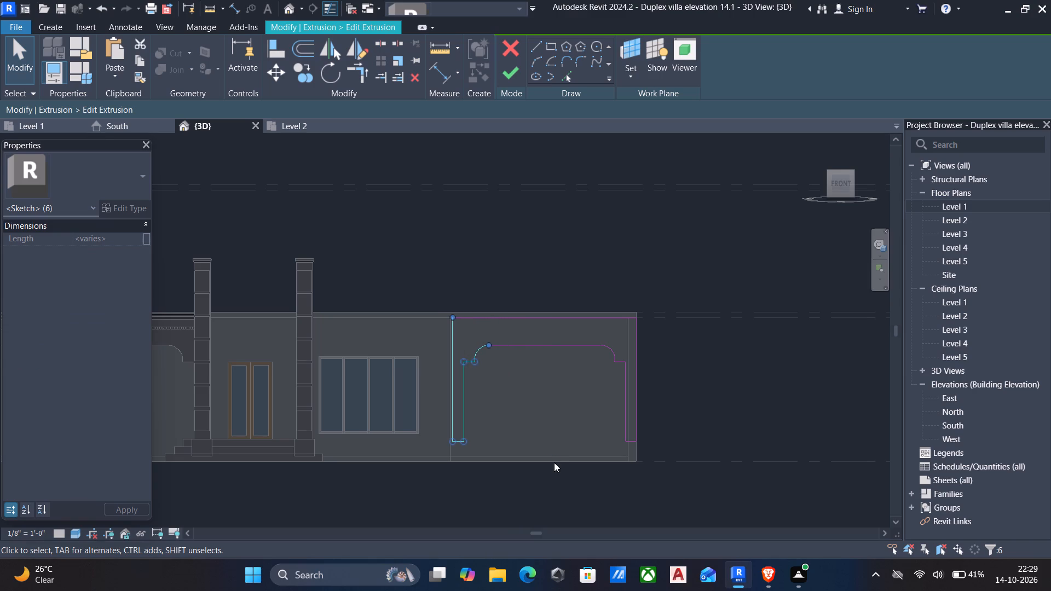
pyautogui.press('Left')
pyautogui.scroll(4, 428, 348)
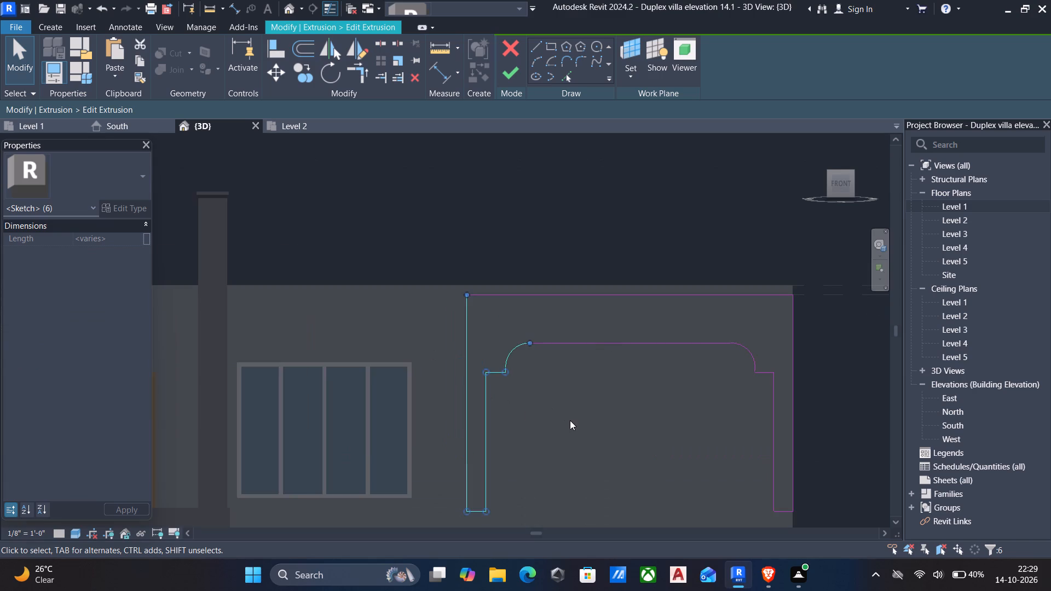
pyautogui.scroll(5, 570, 420)
pyautogui.scroll(-6, 495, 415)
pyautogui.moveTo(487, 453); pyautogui.dragTo(537, 379, button='middle')
pyautogui.scroll(-6, 537, 379)
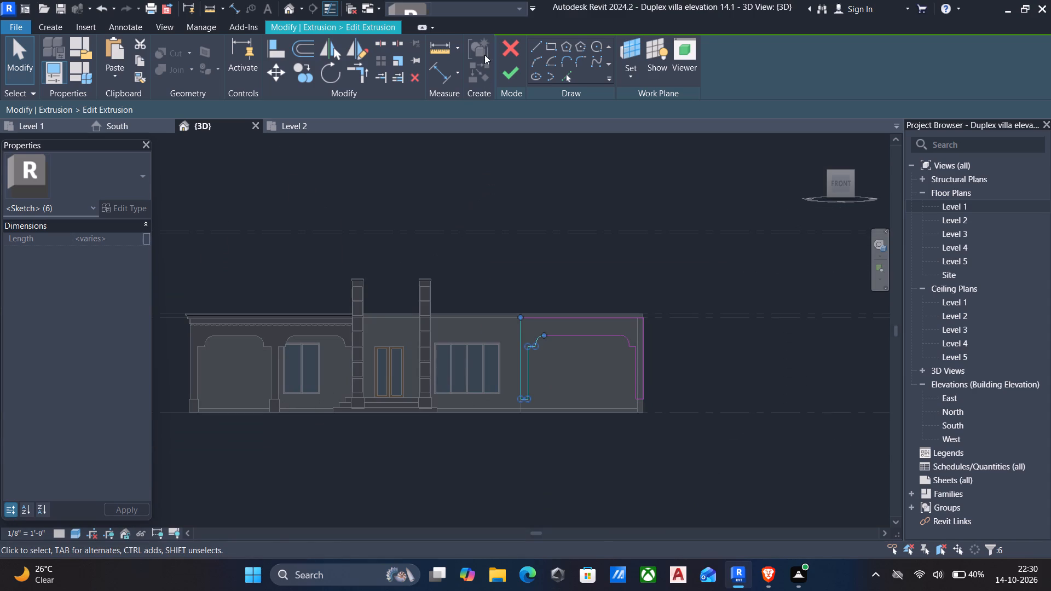
pyautogui.click(510, 76)
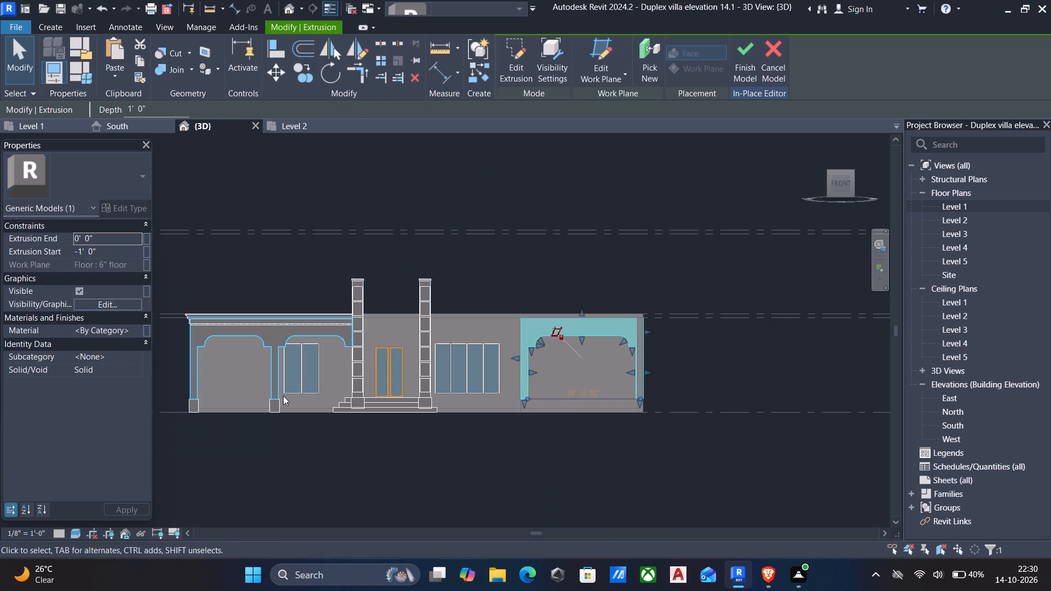
# Copy the column base under the double-arch porch's end leg to the bottom of the single-arch porch's inner leg.
pyautogui.click(276, 404)
pyautogui.click(189, 400)
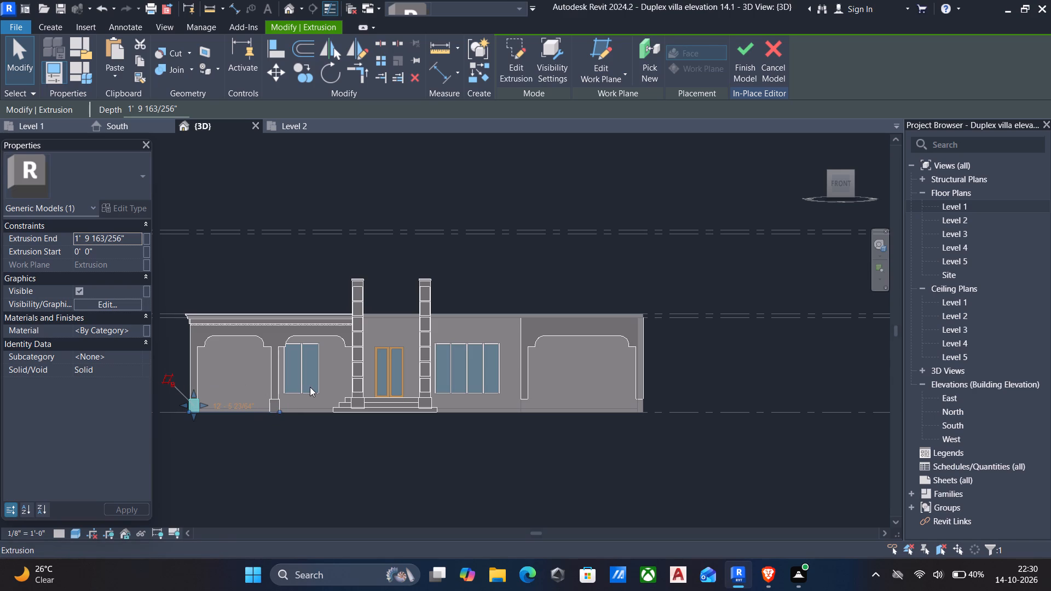
pyautogui.scroll(5, 306, 418)
pyautogui.moveTo(304, 418); pyautogui.dragTo(318, 413, button='middle')
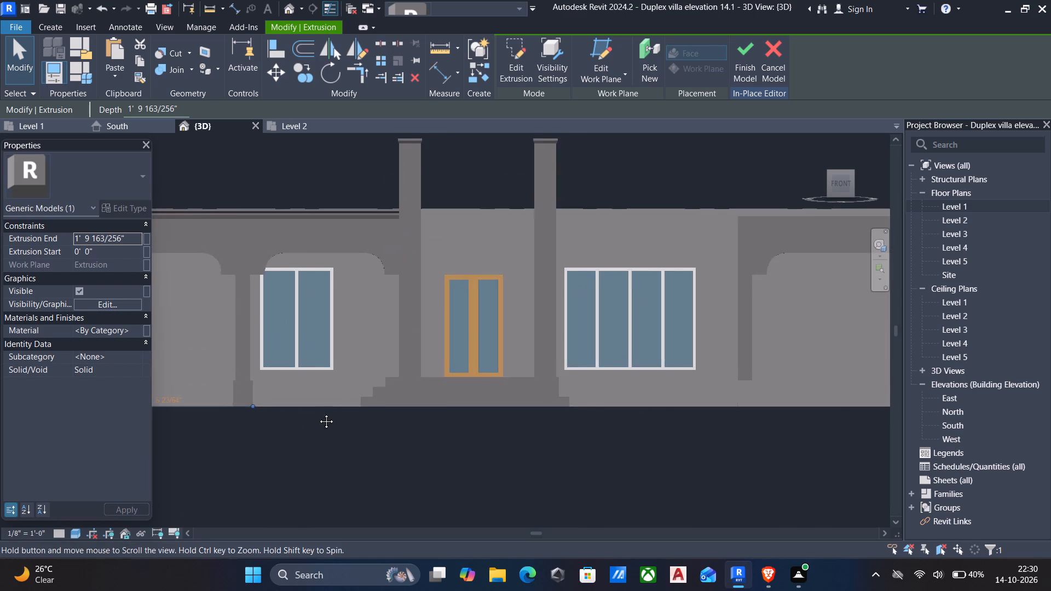
pyautogui.moveTo(318, 413); pyautogui.dragTo(446, 402, button='middle')
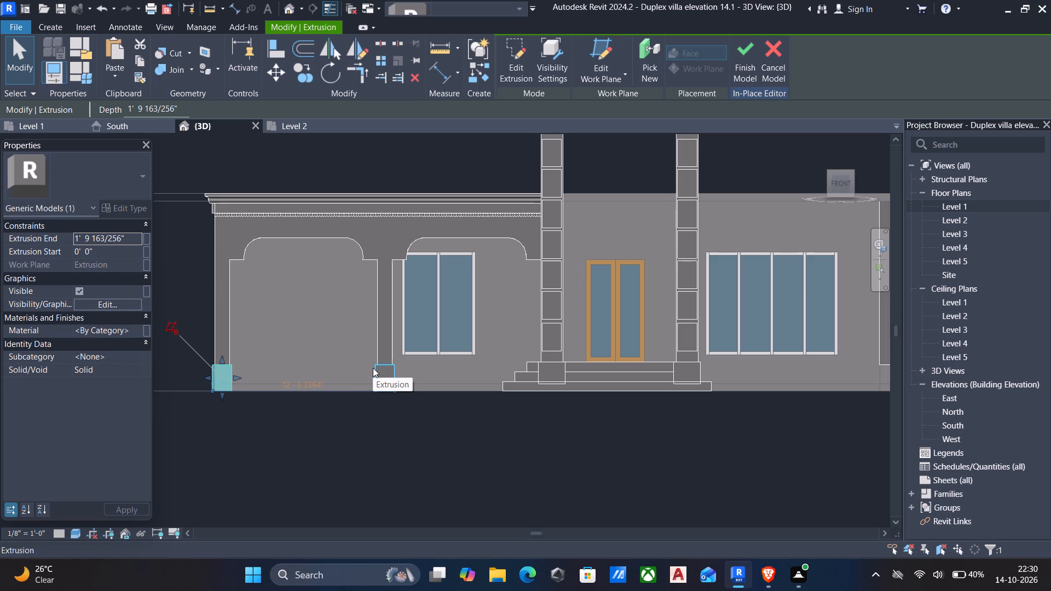
pyautogui.write('co')
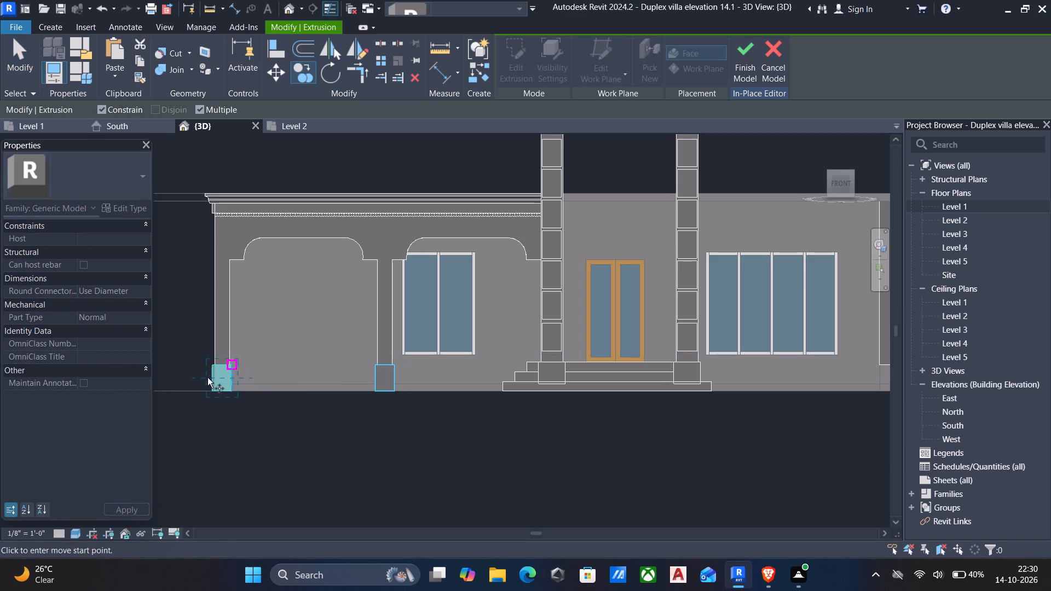
pyautogui.scroll(6, 201, 382)
pyautogui.scroll(10, 252, 334)
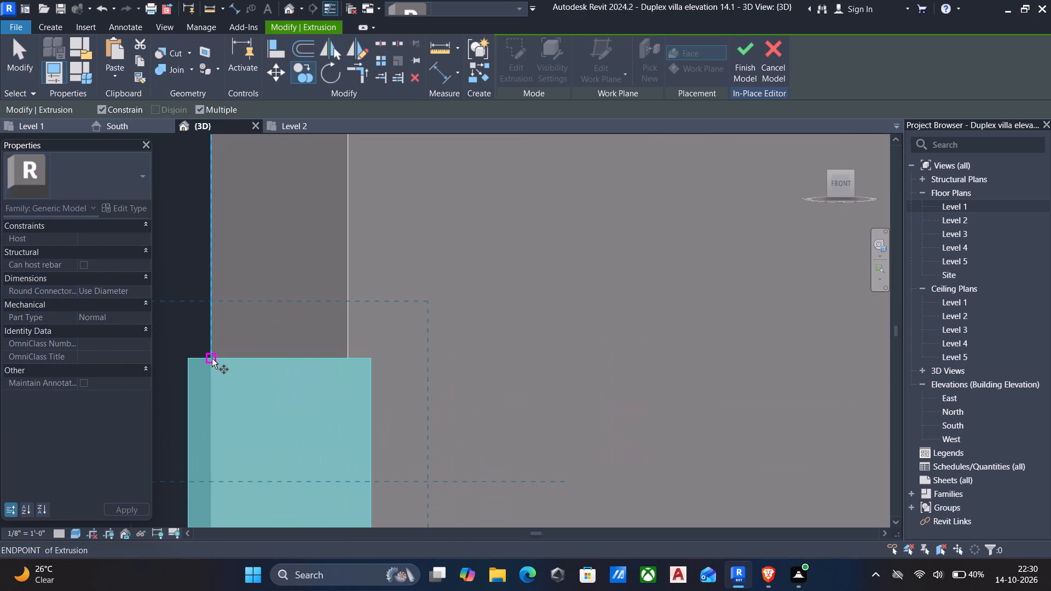
pyautogui.click(212, 358)
pyautogui.scroll(-6, 217, 366)
pyautogui.scroll(-5, 334, 373)
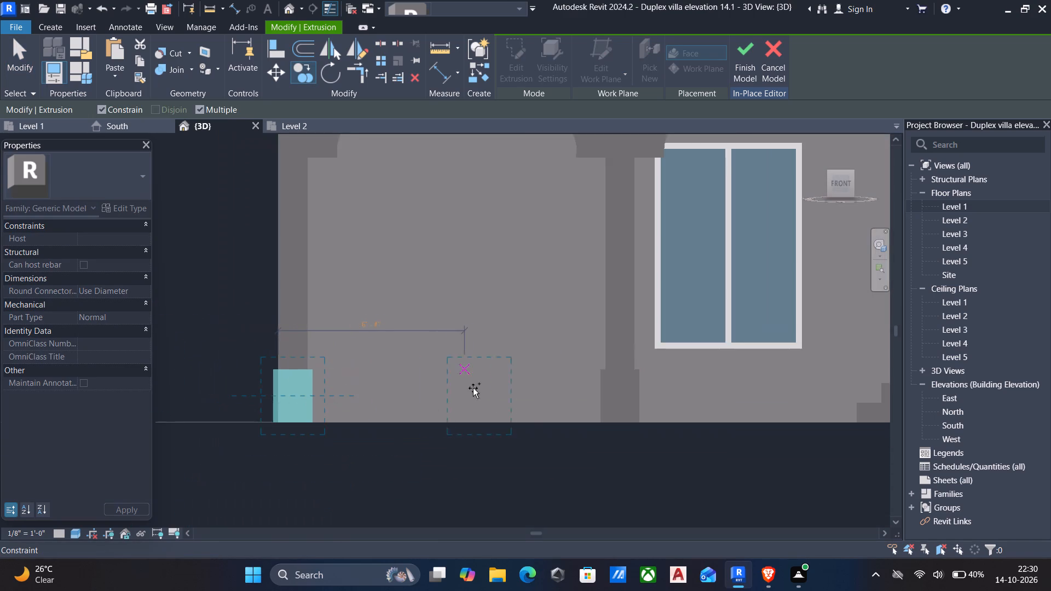
pyautogui.moveTo(486, 388); pyautogui.dragTo(366, 389, button='middle')
pyautogui.scroll(-6, 366, 389)
pyautogui.scroll(-4, 640, 418)
pyautogui.scroll(5, 702, 407)
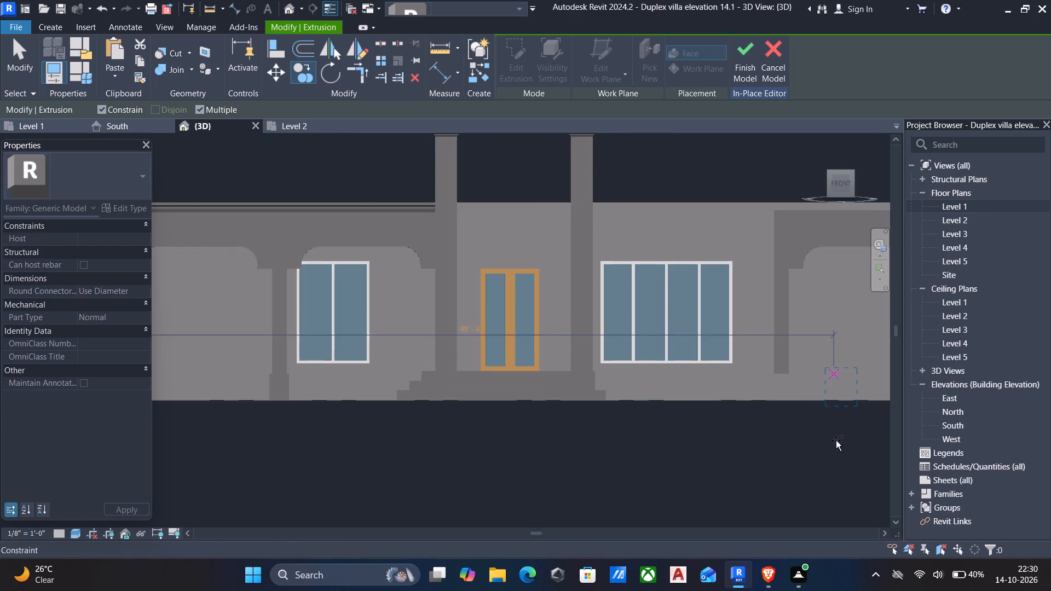
pyautogui.scroll(6, 766, 397)
pyautogui.scroll(5, 796, 362)
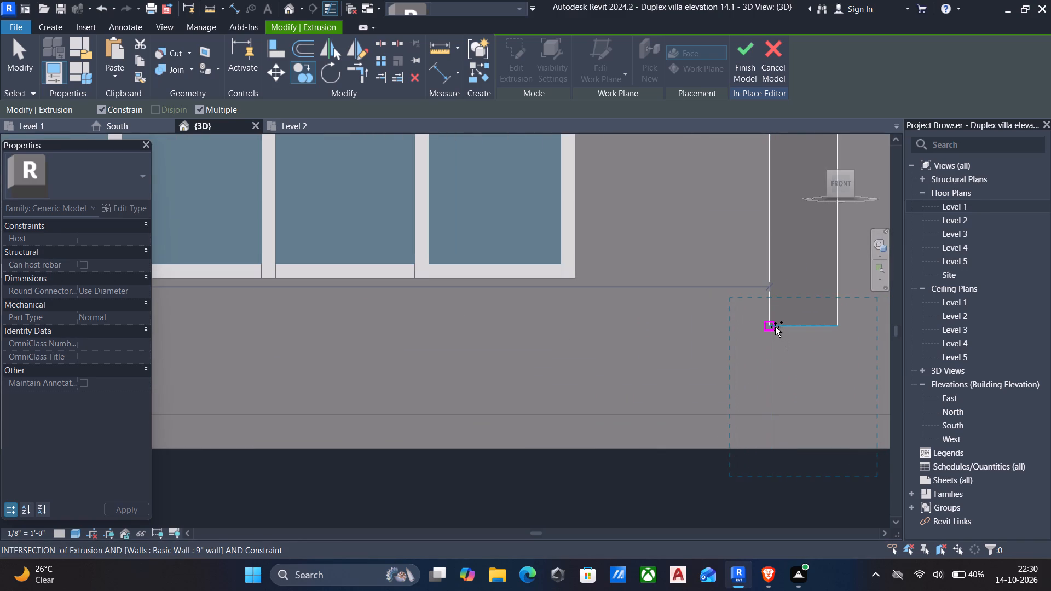
pyautogui.click(775, 327)
# Place a second copy of the column base under the single-arch porch's outer leg at the building's end.
pyautogui.scroll(-6, 775, 327)
pyautogui.moveTo(763, 334); pyautogui.dragTo(330, 352, button='middle')
pyautogui.scroll(1, 327, 354)
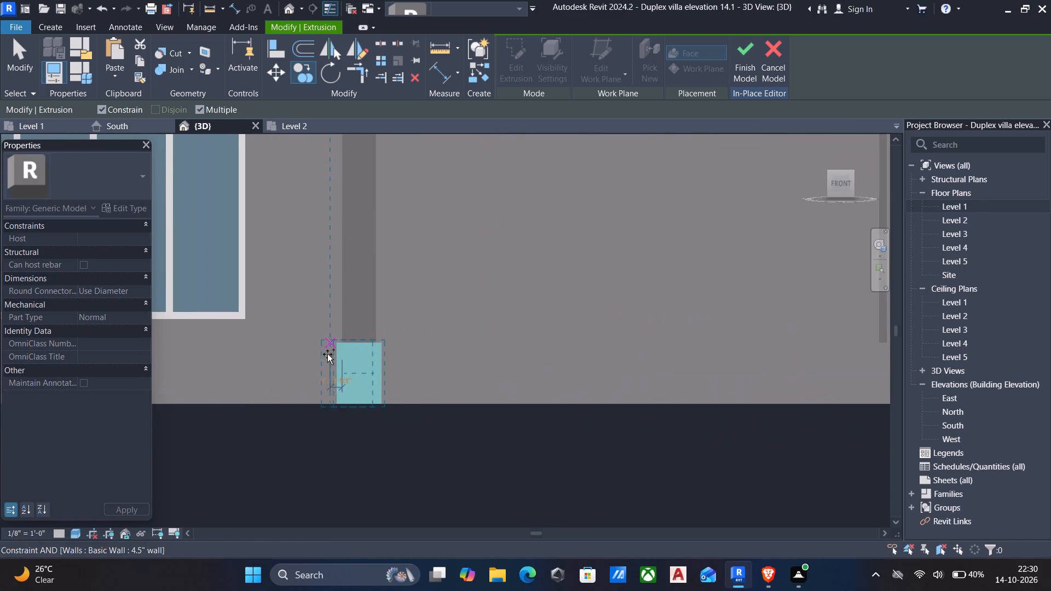
pyautogui.scroll(-3, 331, 351)
pyautogui.scroll(5, 701, 353)
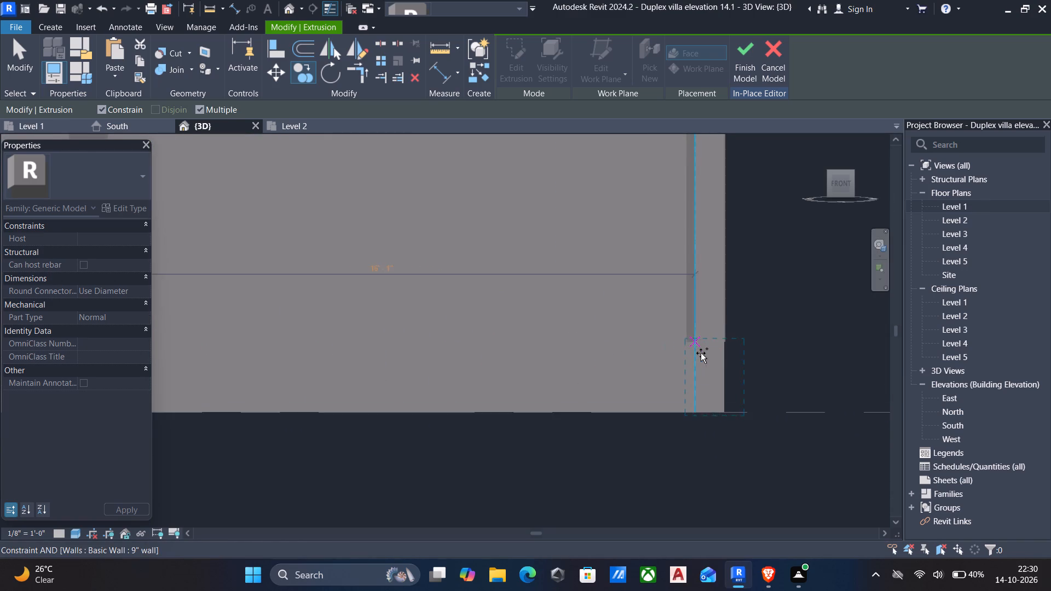
pyautogui.scroll(5, 701, 353)
pyautogui.scroll(2, 665, 324)
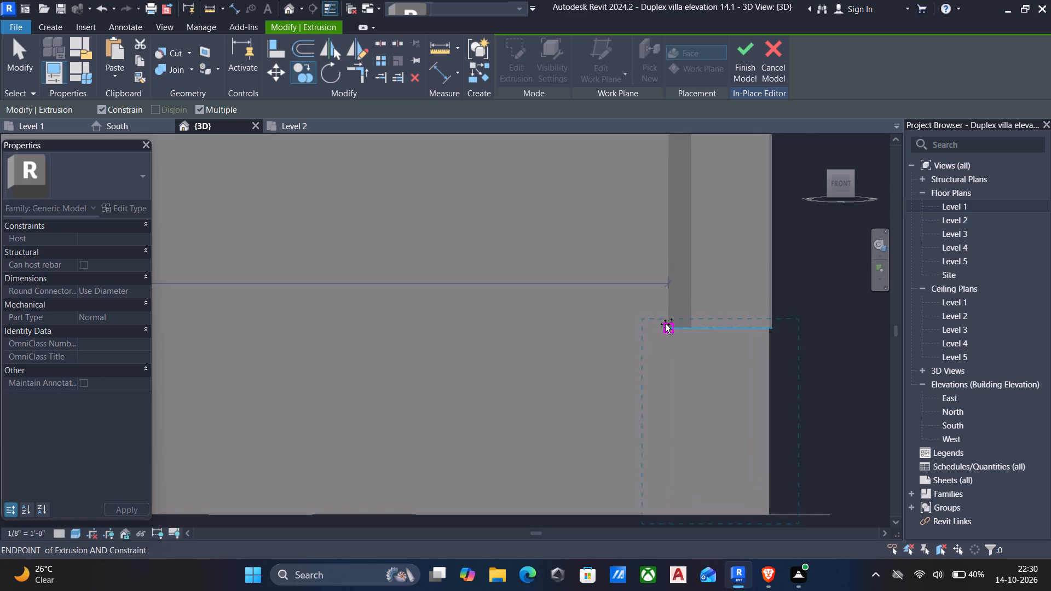
pyautogui.scroll(2, 665, 324)
pyautogui.click(675, 332)
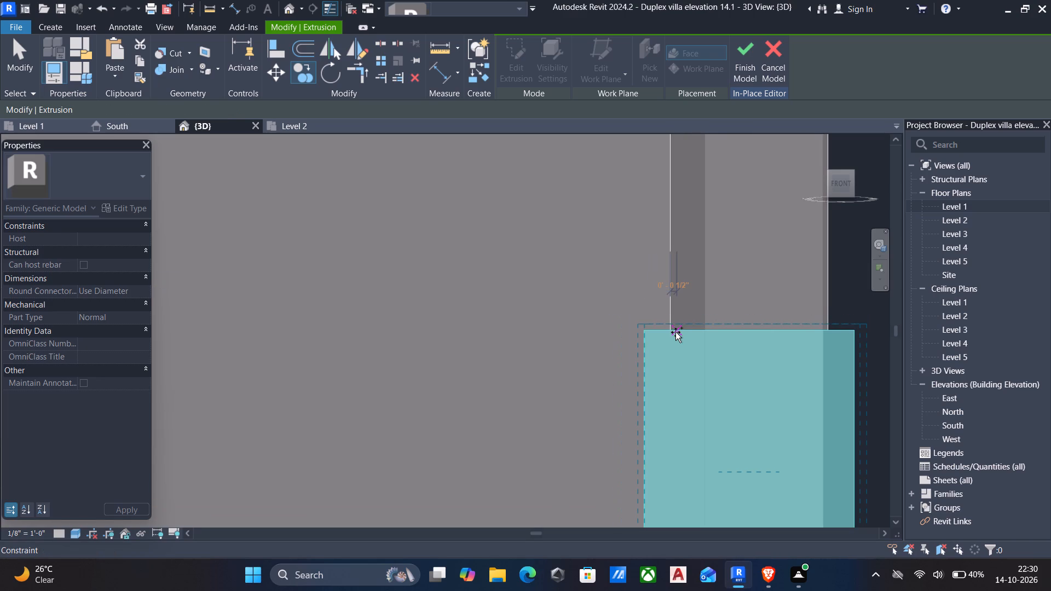
pyautogui.press('Escape')
# Inspect the single-arch porch and its column bases from several angles and finish the in-place generic model.
pyautogui.scroll(-11, 636, 340)
pyautogui.keyDown('shift'); pyautogui.moveTo(590, 343); pyautogui.dragTo(694, 435, button='middle'); pyautogui.keyUp('shift')
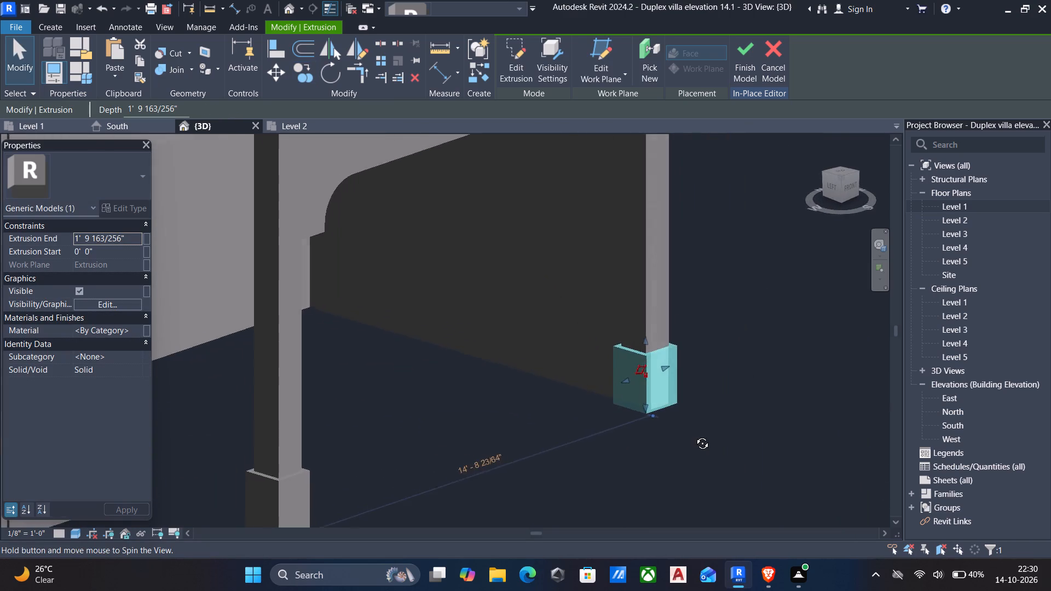
pyautogui.keyDown('shift'); pyautogui.moveTo(694, 435); pyautogui.dragTo(491, 314, button='middle'); pyautogui.keyUp('shift')
pyautogui.scroll(-3, 520, 385)
pyautogui.press('Escape')
pyautogui.keyDown('shift'); pyautogui.moveTo(452, 310); pyautogui.dragTo(464, 376, button='middle'); pyautogui.keyUp('shift')
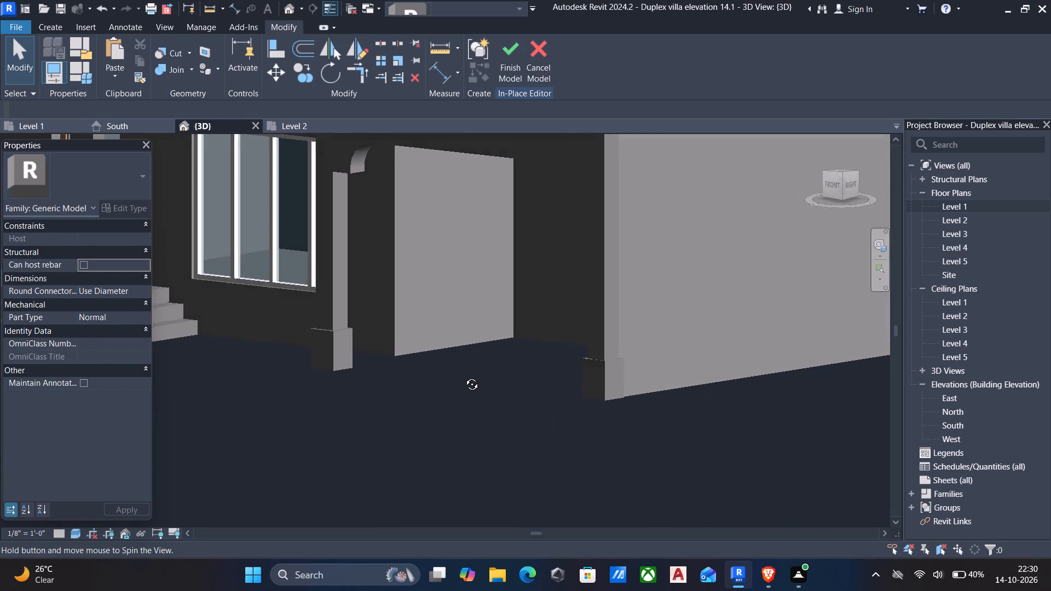
pyautogui.keyDown('shift'); pyautogui.moveTo(464, 376); pyautogui.dragTo(536, 410, button='middle'); pyautogui.keyUp('shift')
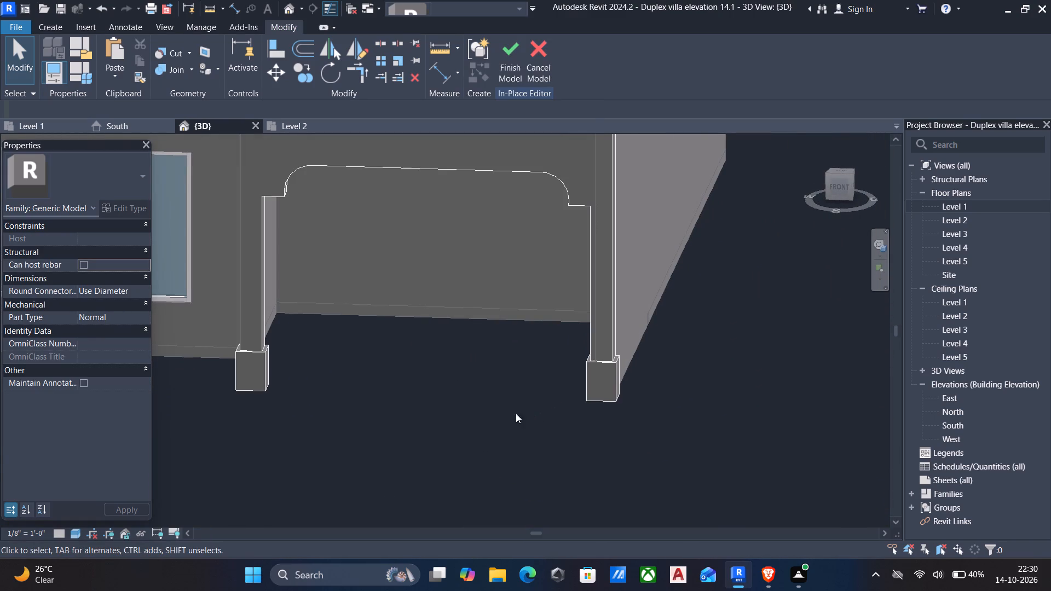
pyautogui.moveTo(453, 395); pyautogui.dragTo(460, 348, button='middle')
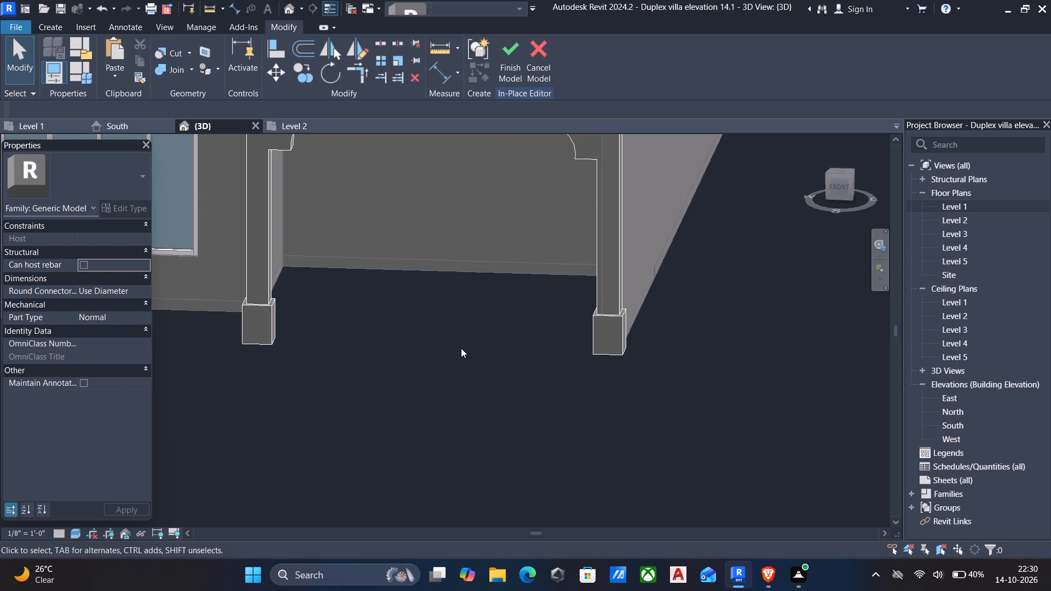
pyautogui.scroll(-5, 461, 350)
pyautogui.moveTo(405, 367); pyautogui.dragTo(441, 408, button='middle')
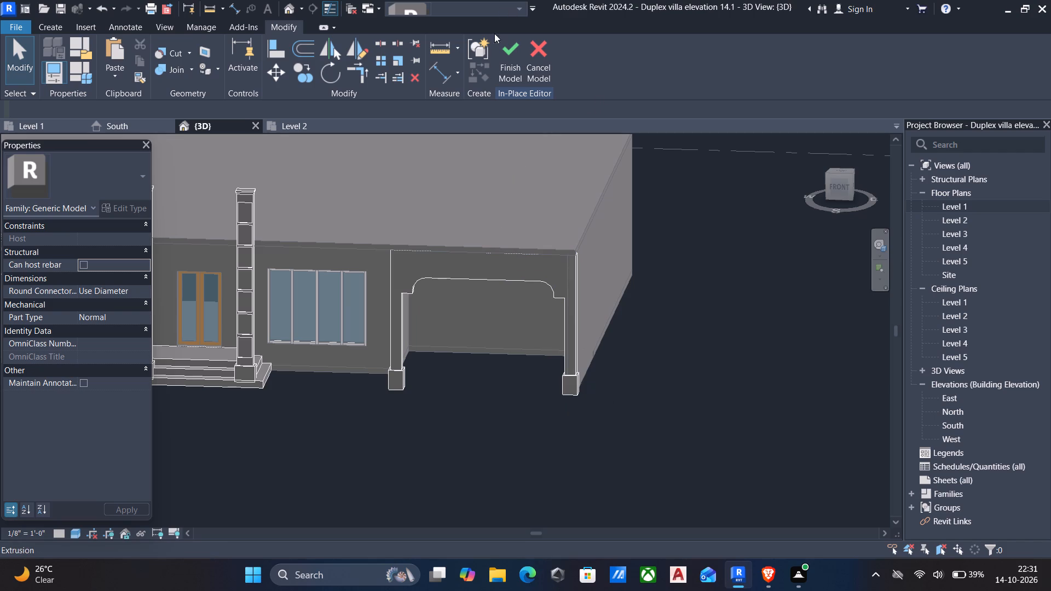
pyautogui.click(501, 51)
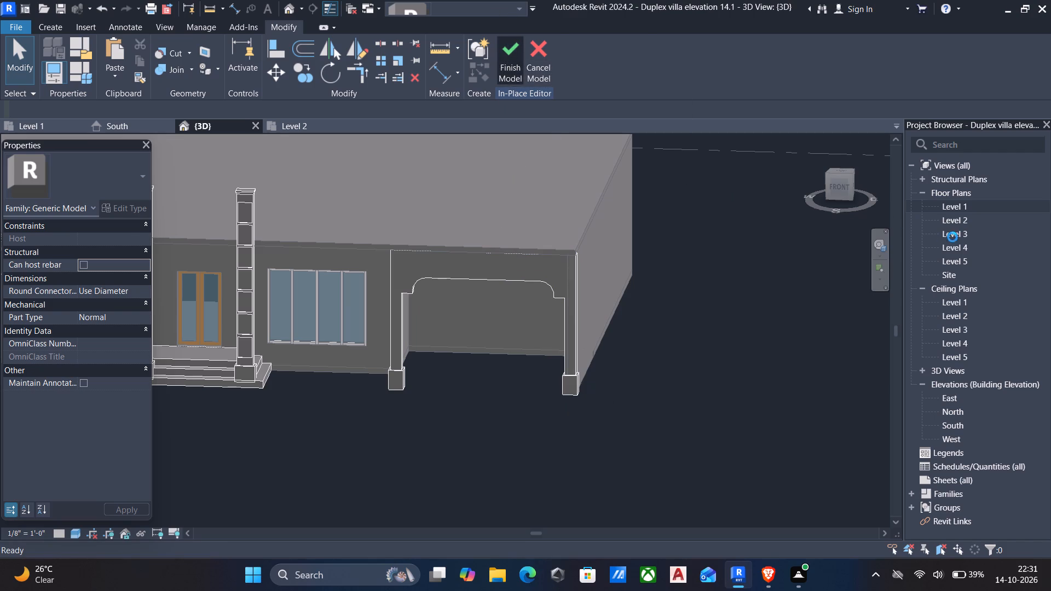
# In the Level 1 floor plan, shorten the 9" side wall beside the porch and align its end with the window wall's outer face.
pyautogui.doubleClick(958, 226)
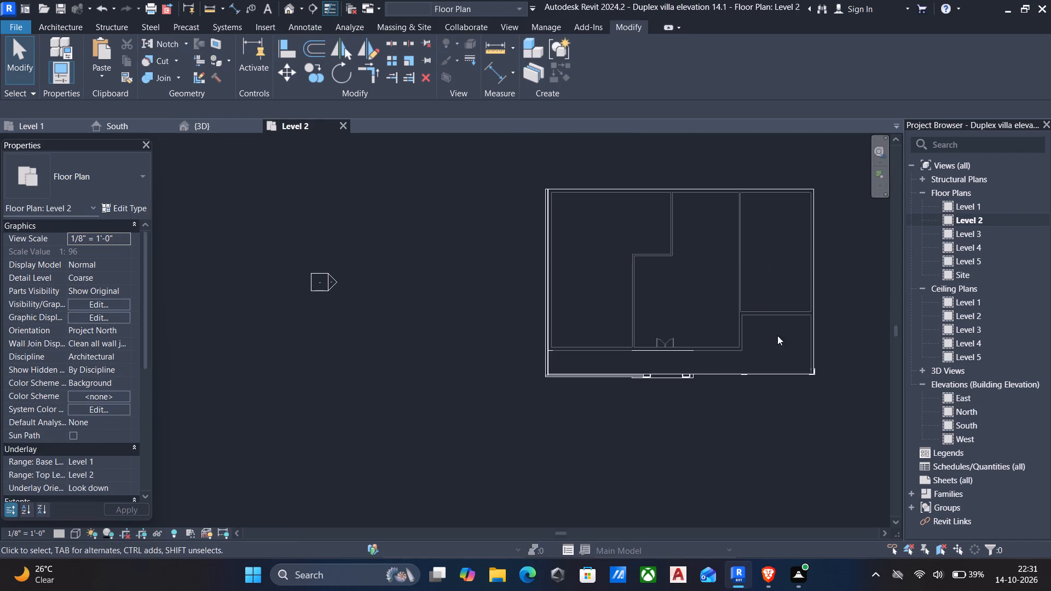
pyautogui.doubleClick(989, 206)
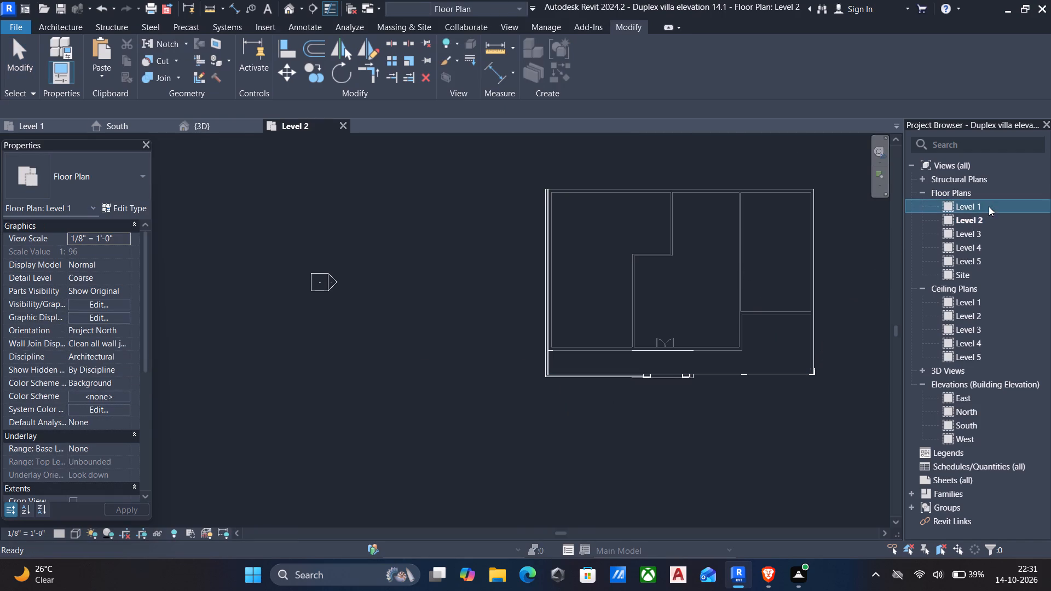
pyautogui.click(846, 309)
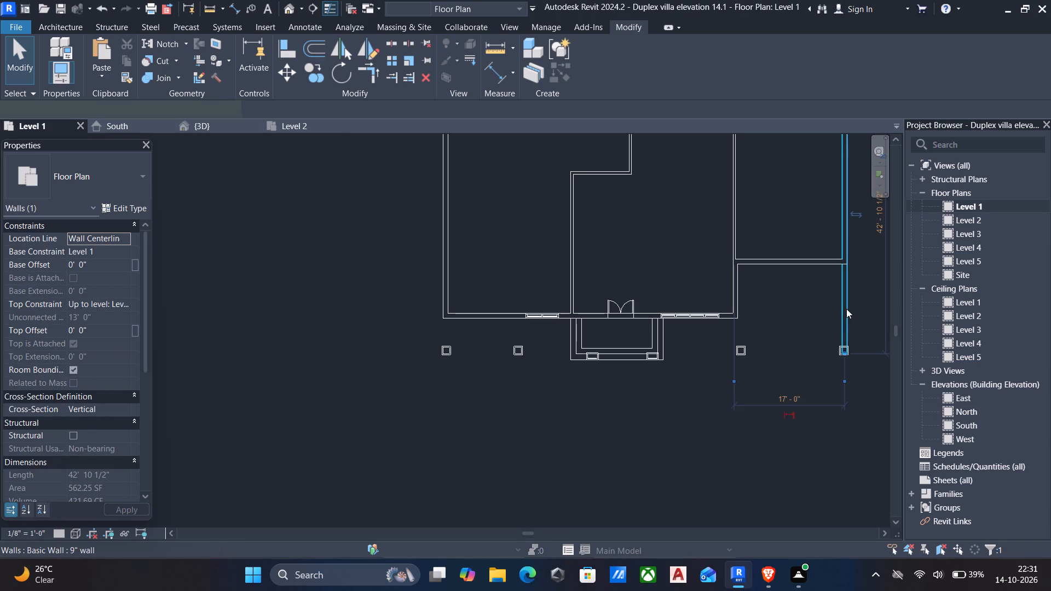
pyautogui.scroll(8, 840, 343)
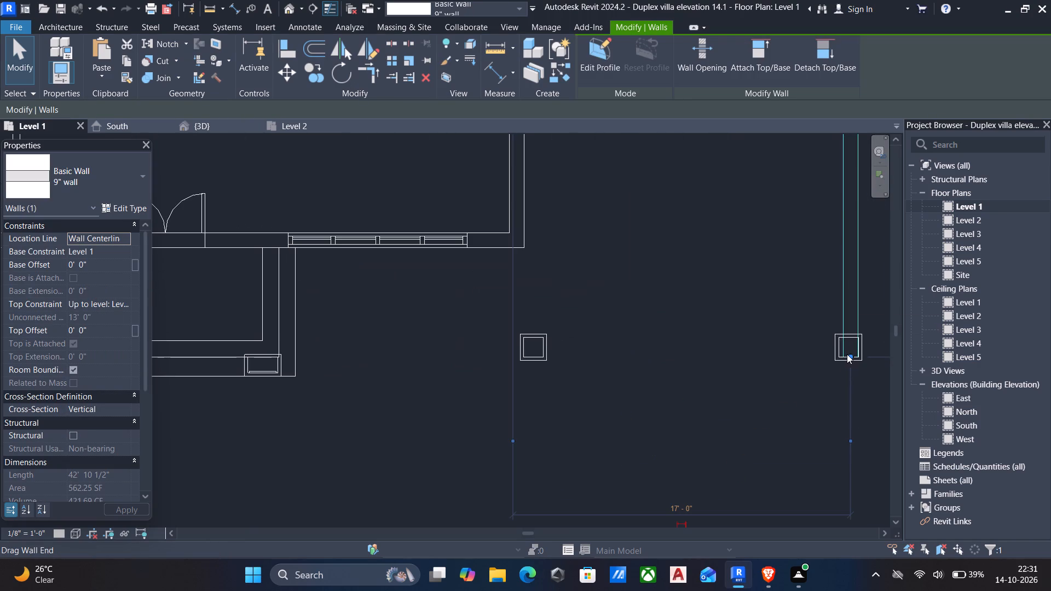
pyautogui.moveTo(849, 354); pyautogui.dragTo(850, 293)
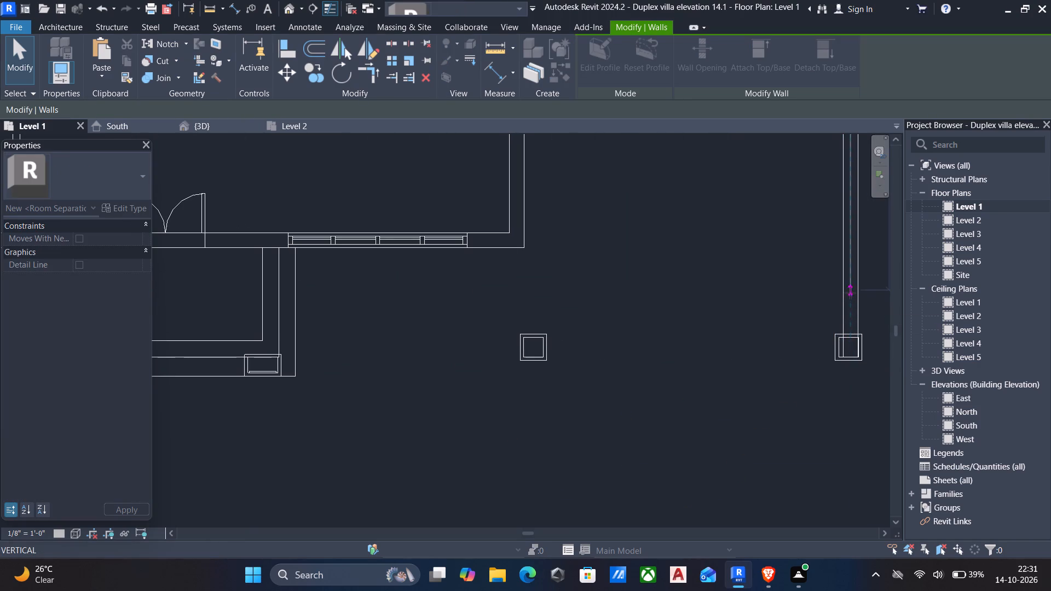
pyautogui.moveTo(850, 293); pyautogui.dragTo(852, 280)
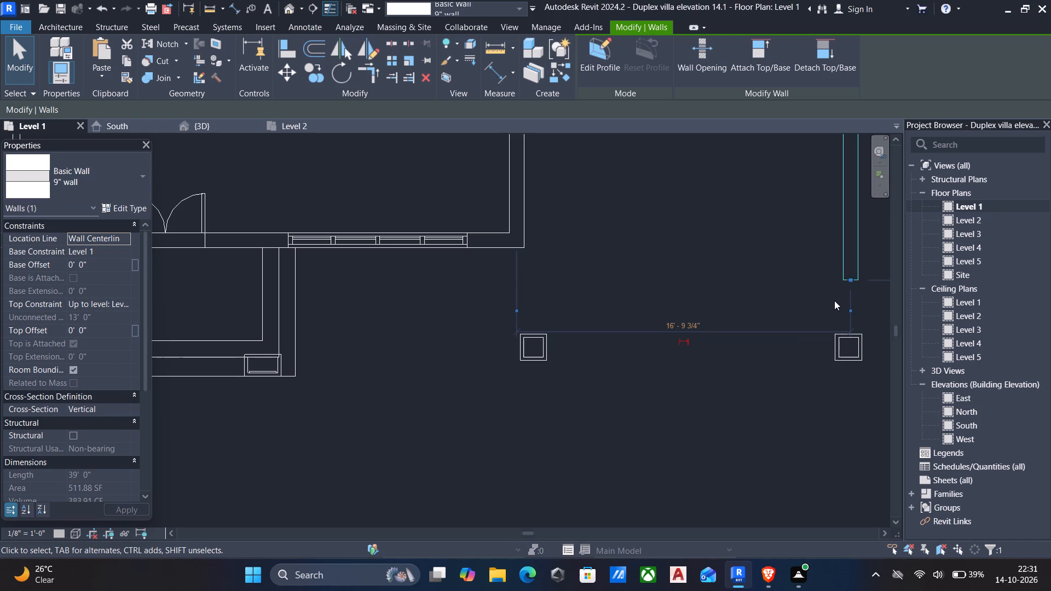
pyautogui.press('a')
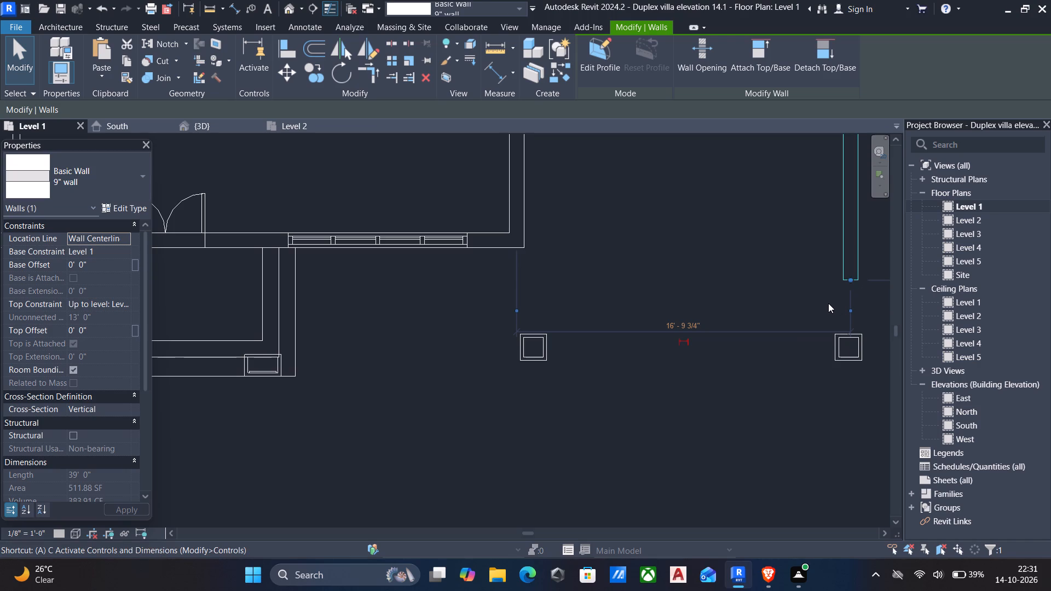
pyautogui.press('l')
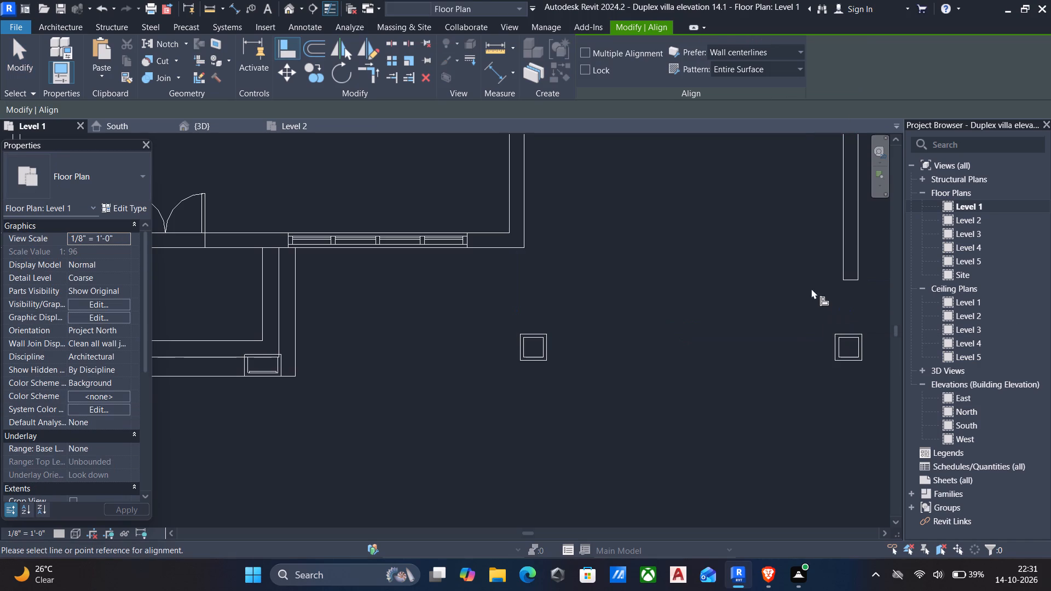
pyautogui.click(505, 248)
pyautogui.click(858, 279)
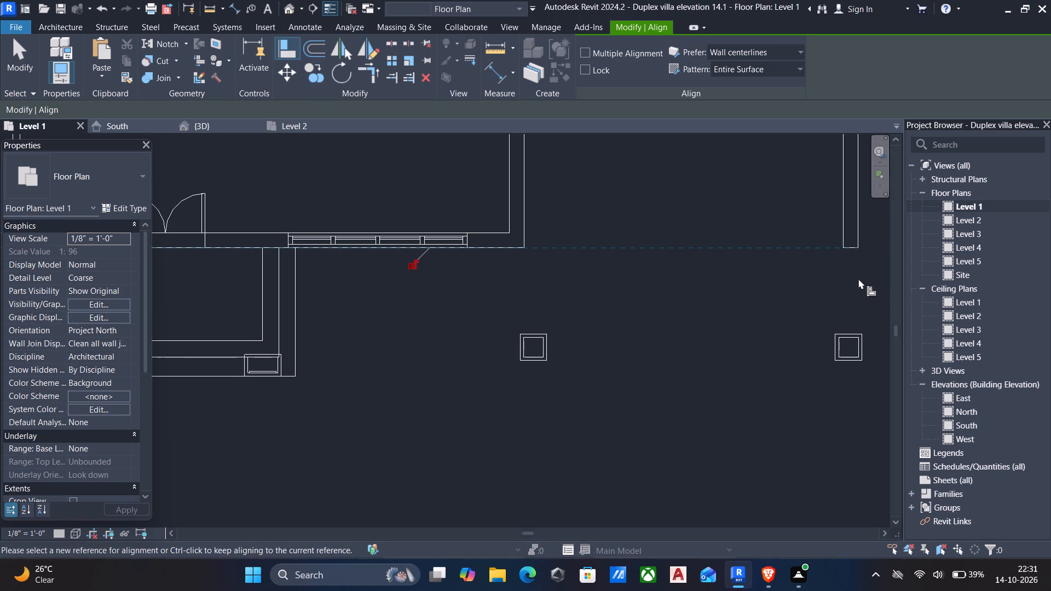
# In the 3D view, align the 9" side wall's end with the outer face of the wall at the porch's rear.
pyautogui.click(661, 26)
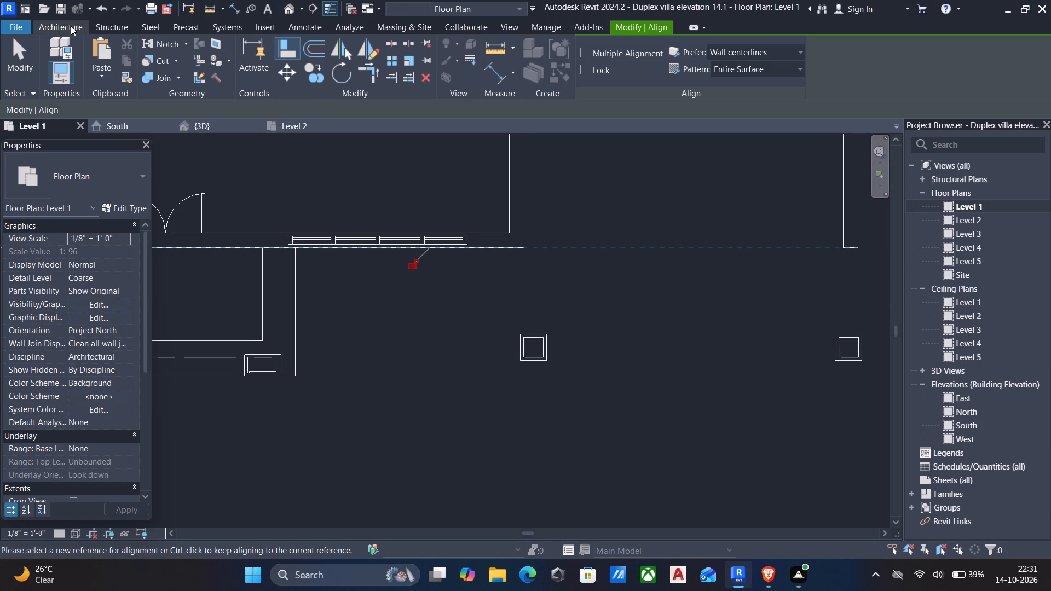
pyautogui.click(71, 26)
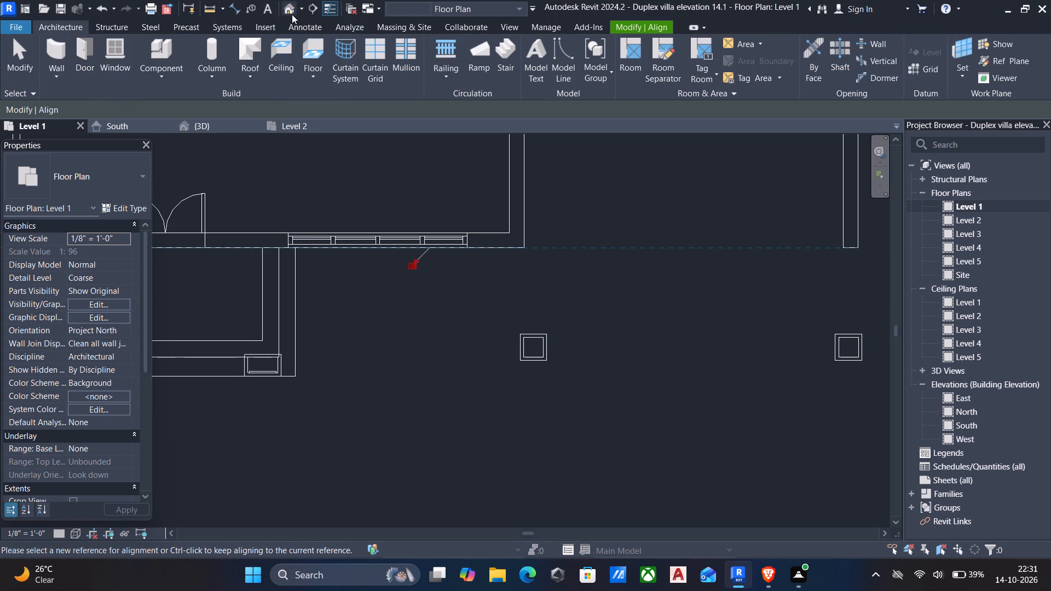
pyautogui.click(292, 10)
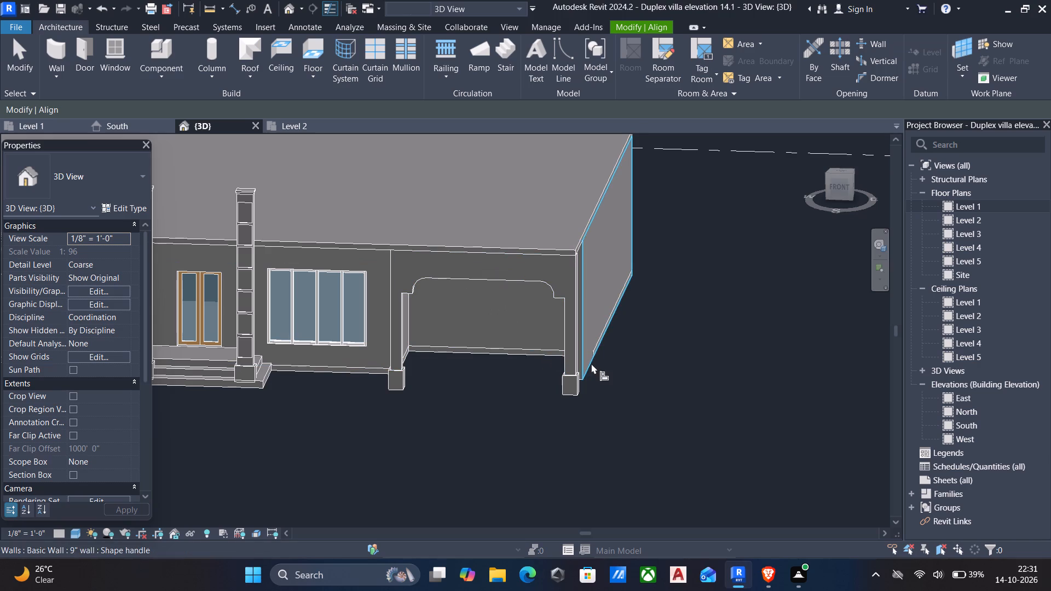
pyautogui.press('Escape')
pyautogui.scroll(-1, 602, 373)
pyautogui.keyDown('shift'); pyautogui.moveTo(606, 373); pyautogui.dragTo(367, 378, button='middle'); pyautogui.keyUp('shift')
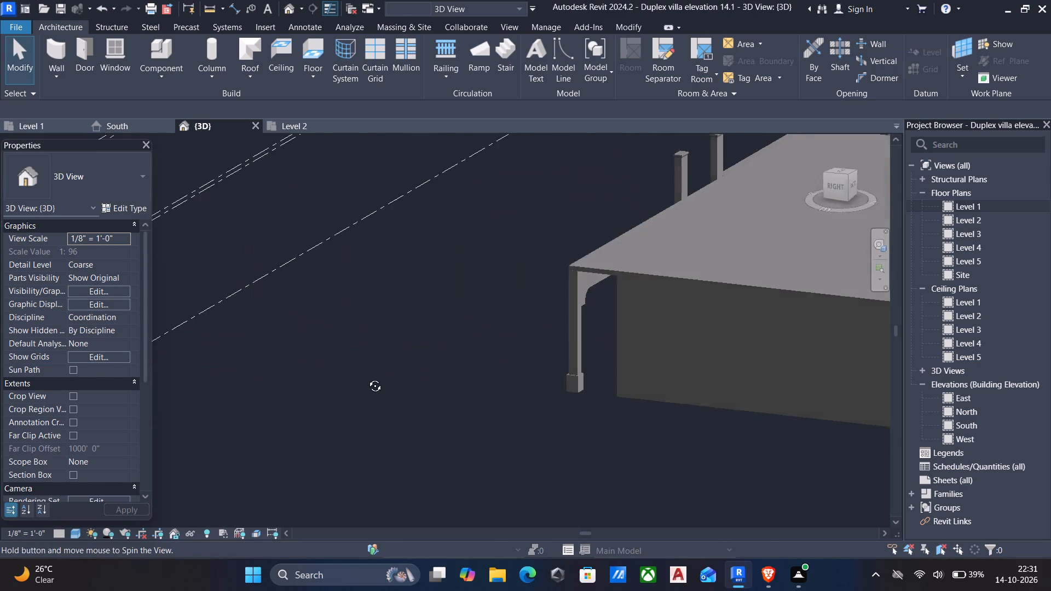
pyautogui.keyDown('shift'); pyautogui.moveTo(367, 378); pyautogui.dragTo(748, 346, button='middle'); pyautogui.keyUp('shift')
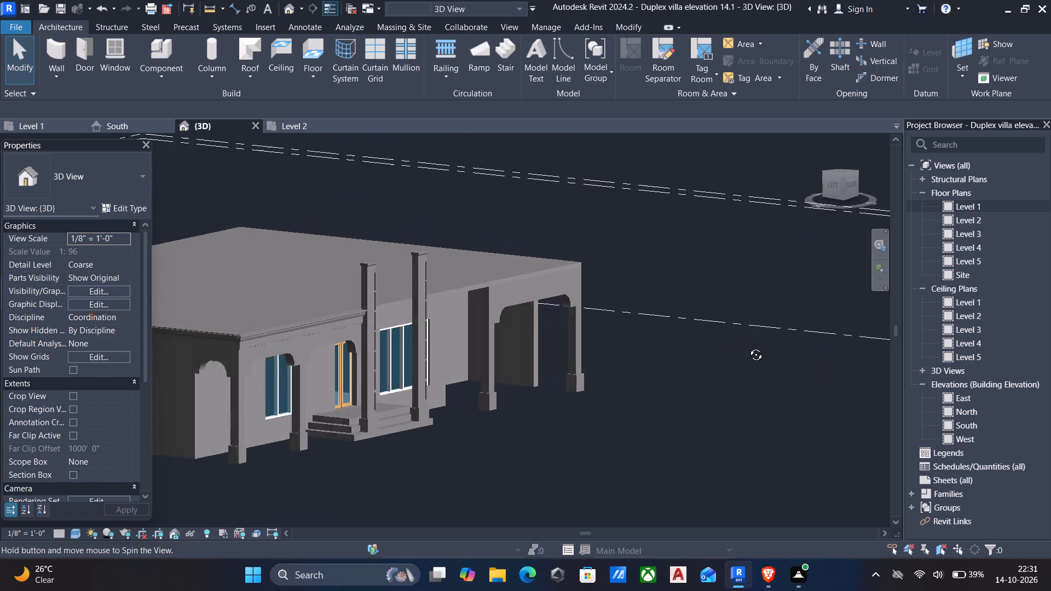
pyautogui.keyDown('shift'); pyautogui.moveTo(748, 346); pyautogui.dragTo(694, 376, button='middle'); pyautogui.keyUp('shift')
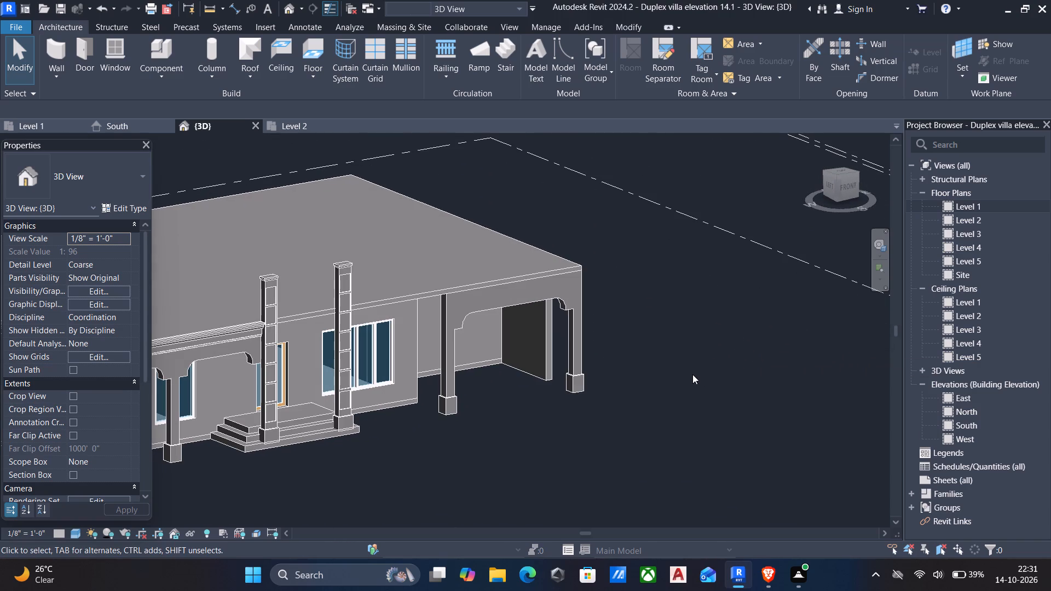
pyautogui.click(543, 347)
pyautogui.write('al')
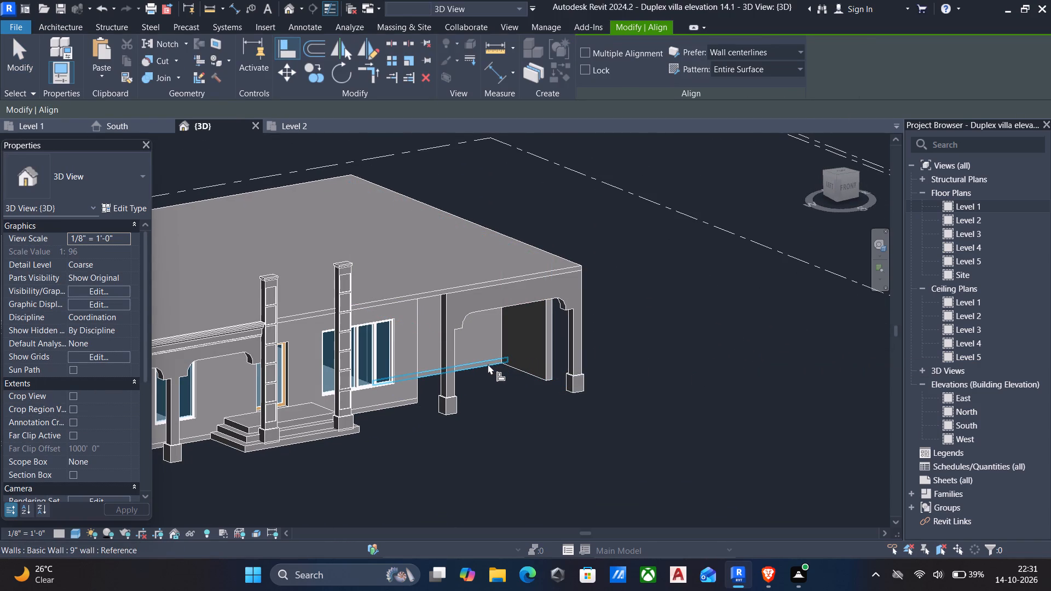
pyautogui.click(488, 364)
pyautogui.click(554, 378)
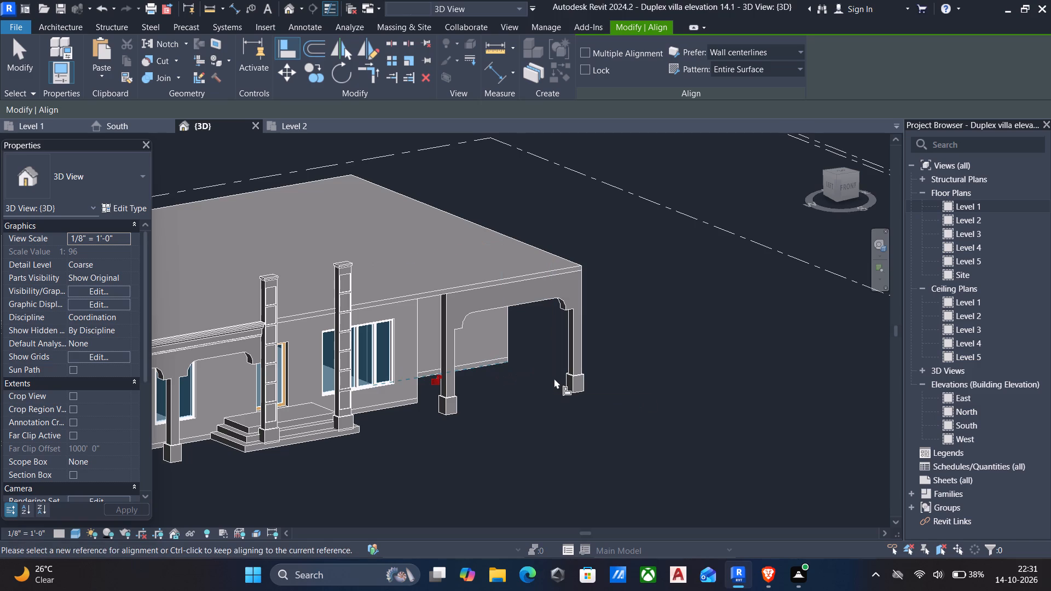
# Inspect the villa's facade from several angles and front-on, including the cornice and scalloped trim over the double-arch porch, and leave the Align command.
pyautogui.scroll(-1, 551, 378)
pyautogui.press('Escape')
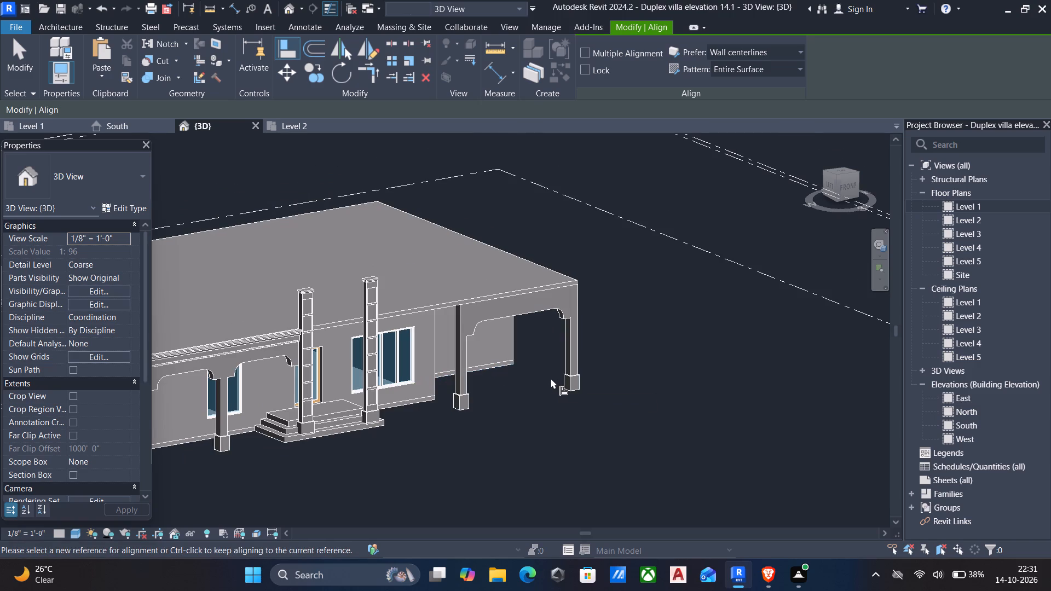
pyautogui.keyDown('shift'); pyautogui.moveTo(546, 396); pyautogui.dragTo(258, 375, button='middle'); pyautogui.keyUp('shift')
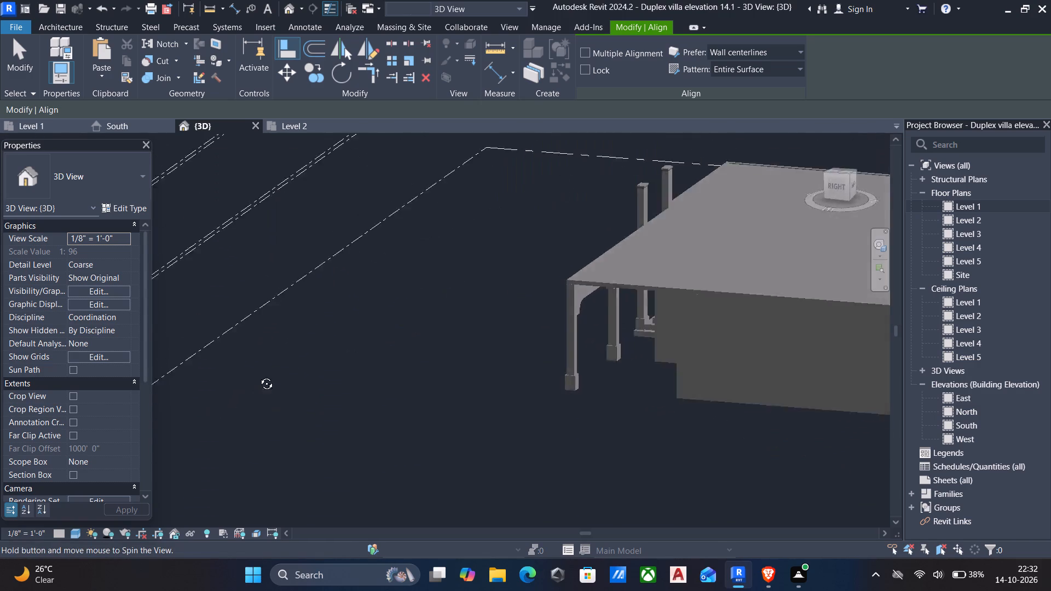
pyautogui.keyDown('shift'); pyautogui.moveTo(258, 375); pyautogui.dragTo(417, 370, button='middle'); pyautogui.keyUp('shift')
pyautogui.scroll(-2, 417, 370)
pyautogui.scroll(1, 419, 365)
pyautogui.keyDown('shift'); pyautogui.moveTo(430, 352); pyautogui.dragTo(454, 341, button='middle'); pyautogui.keyUp('shift')
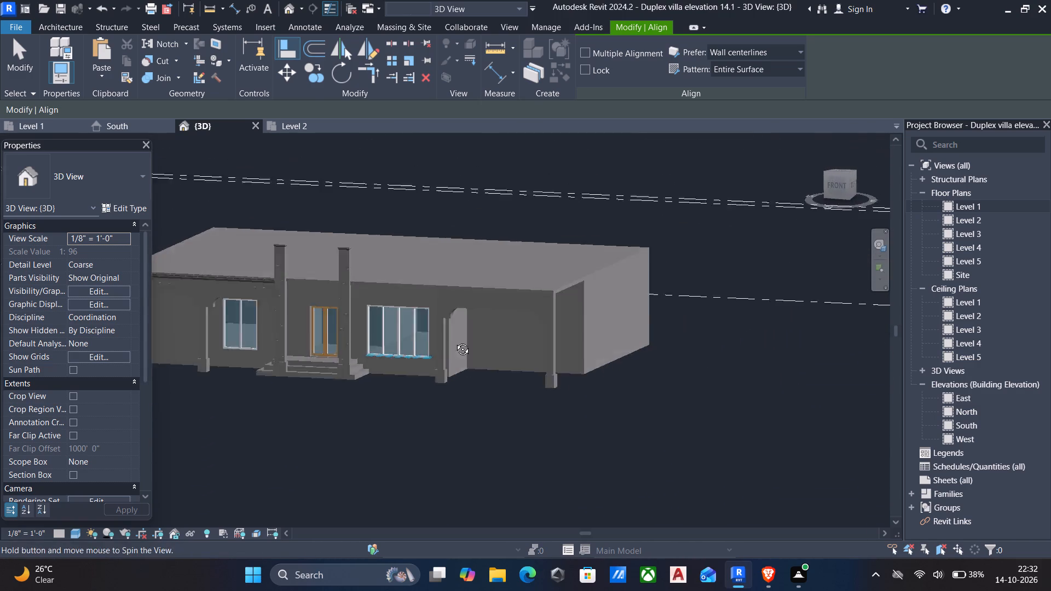
pyautogui.keyDown('shift'); pyautogui.moveTo(454, 341); pyautogui.dragTo(455, 340, button='middle'); pyautogui.keyUp('shift')
pyautogui.scroll(-2, 455, 340)
pyautogui.middleClick(457, 331)
pyautogui.moveTo(457, 331); pyautogui.dragTo(551, 350, button='middle')
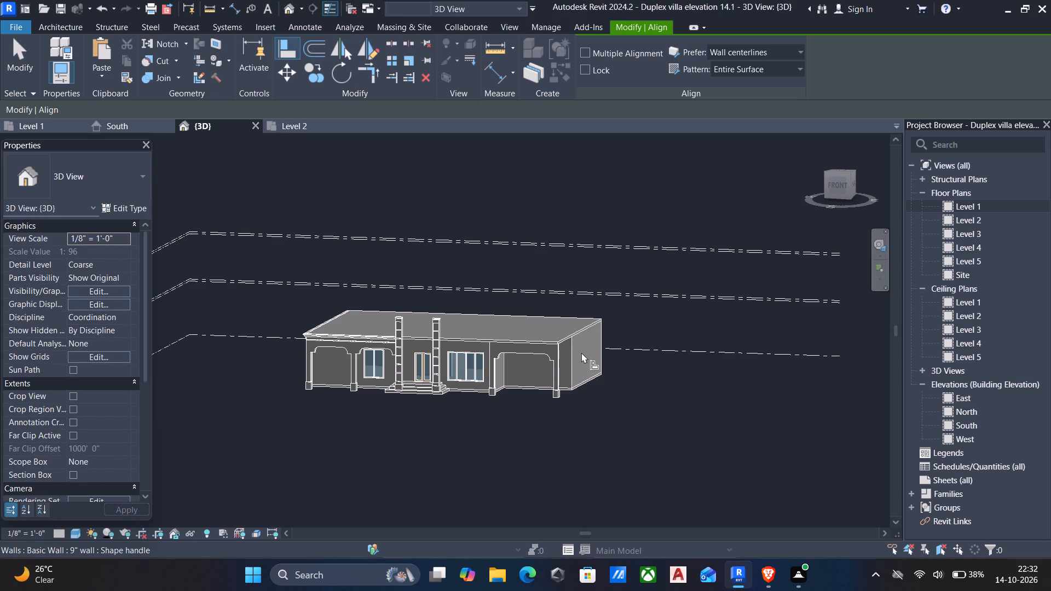
pyautogui.scroll(11, 380, 349)
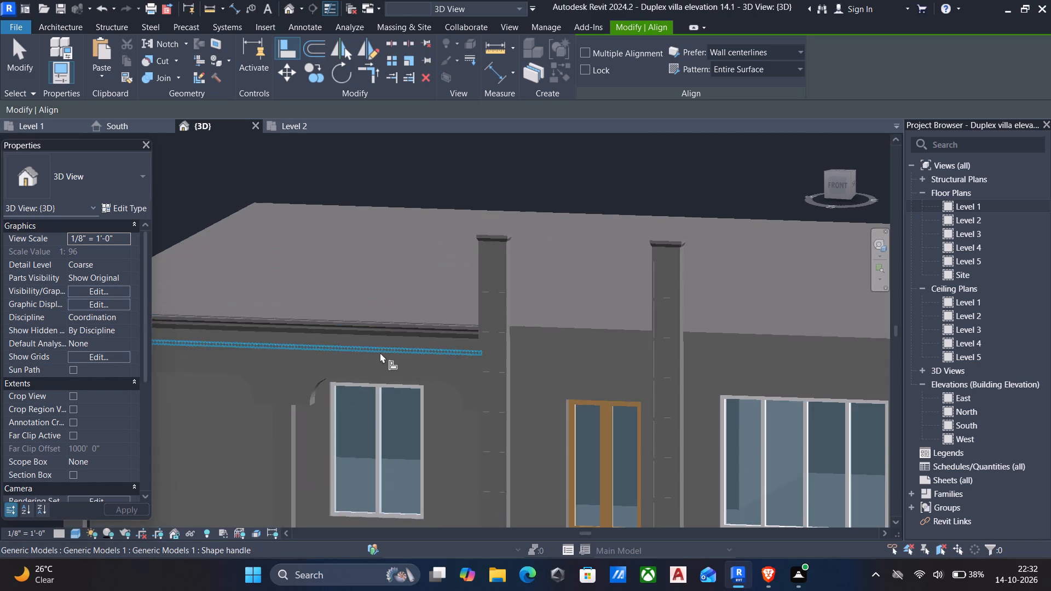
pyautogui.scroll(5, 386, 349)
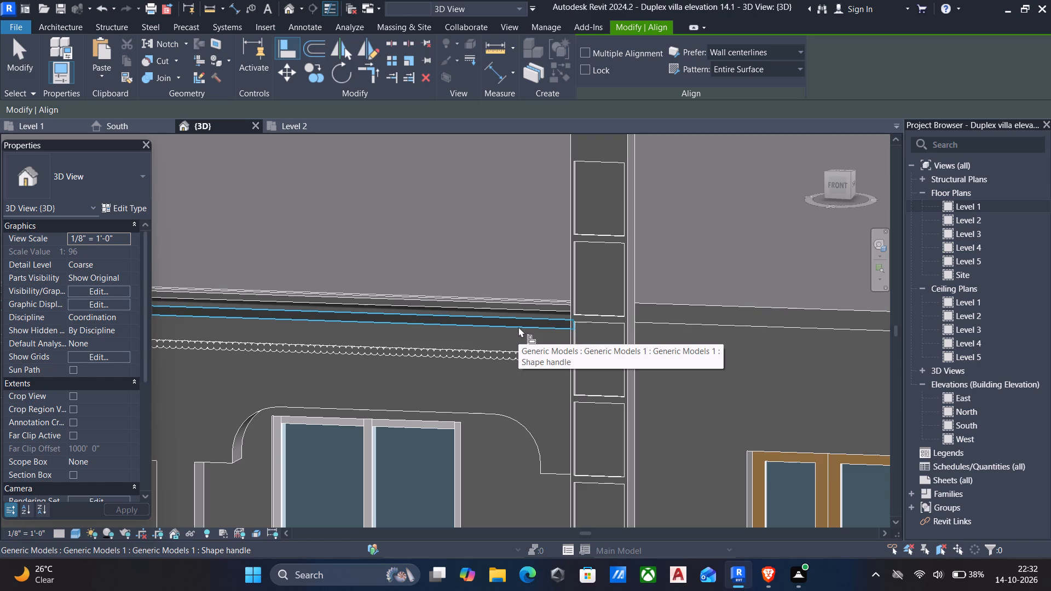
pyautogui.click(830, 183)
pyautogui.scroll(6, 573, 444)
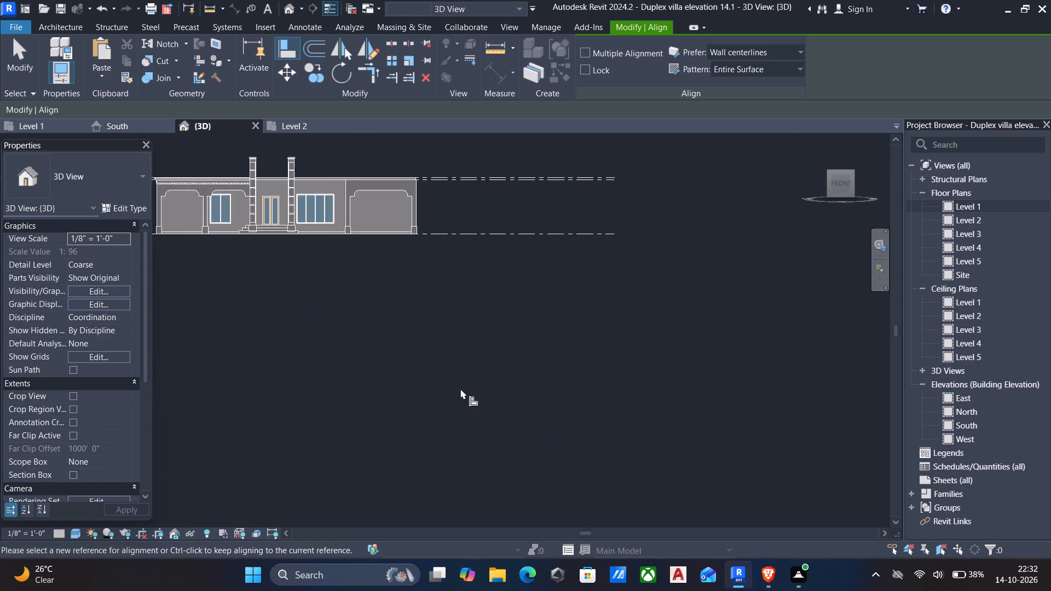
pyautogui.scroll(5, 460, 389)
pyautogui.moveTo(455, 388); pyautogui.dragTo(530, 416, button='middle')
pyautogui.scroll(-4, 532, 416)
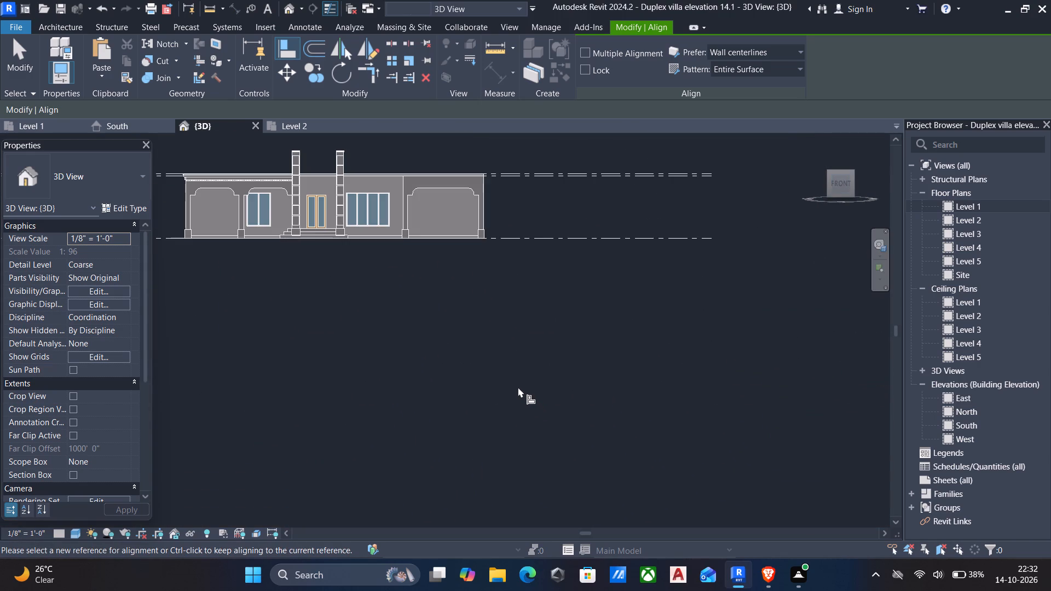
pyautogui.moveTo(512, 387); pyautogui.dragTo(625, 413, button='middle')
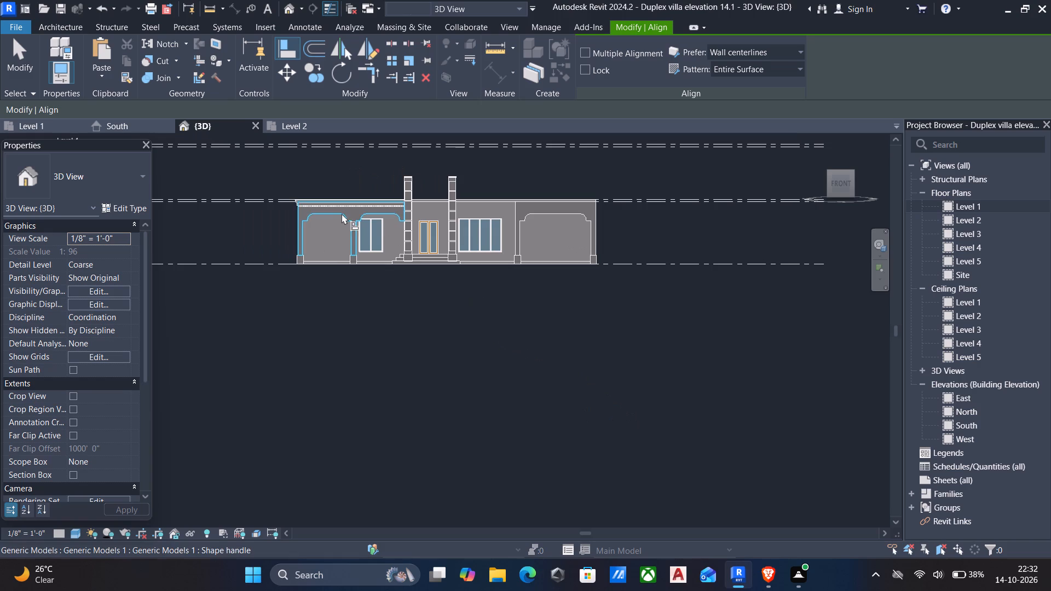
pyautogui.scroll(8, 342, 210)
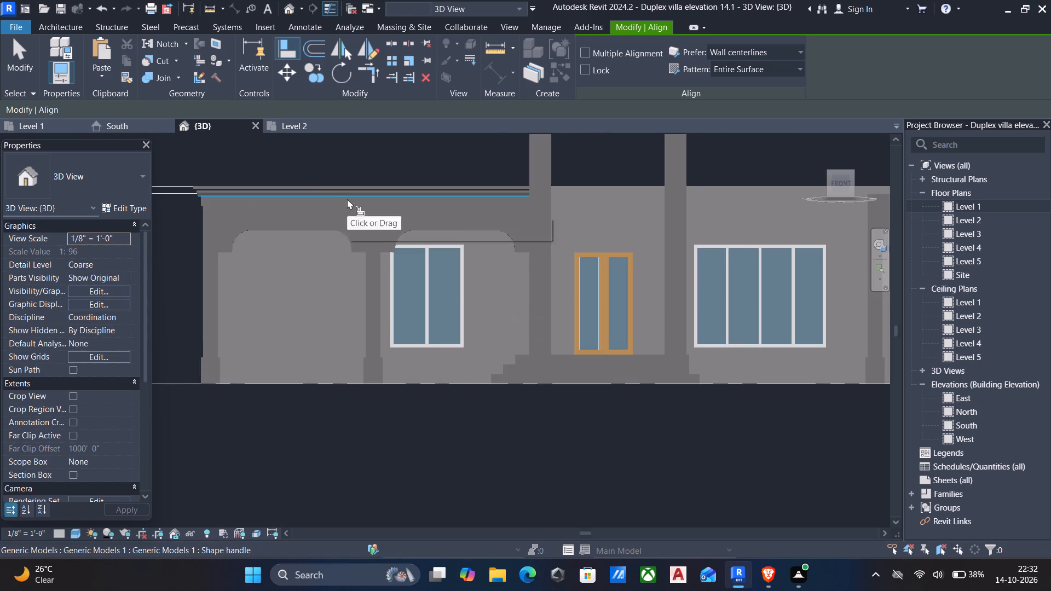
pyautogui.click(358, 207)
pyautogui.scroll(6, 231, 216)
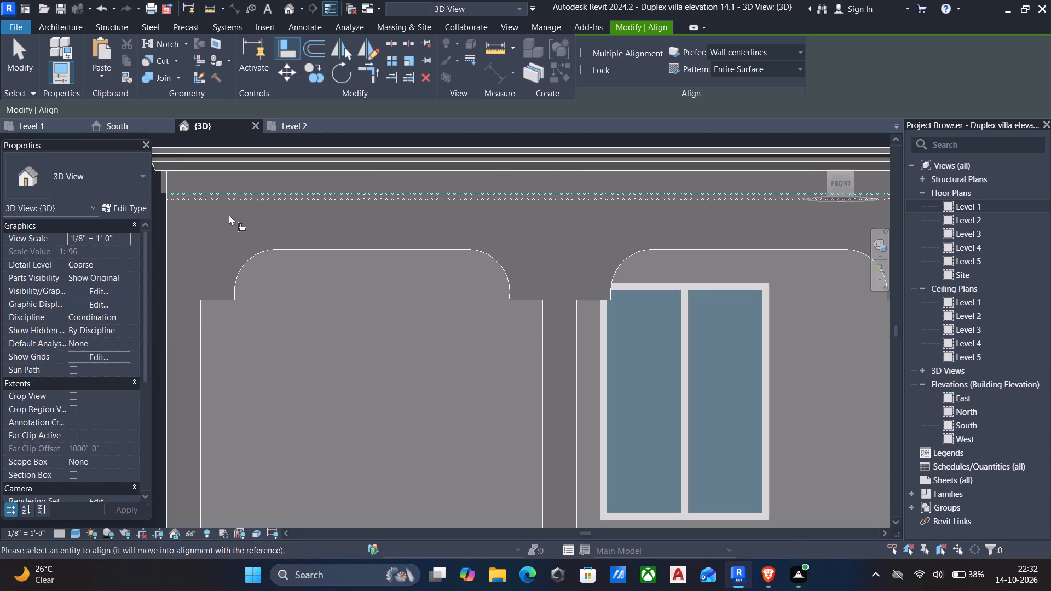
pyautogui.scroll(-5, 177, 195)
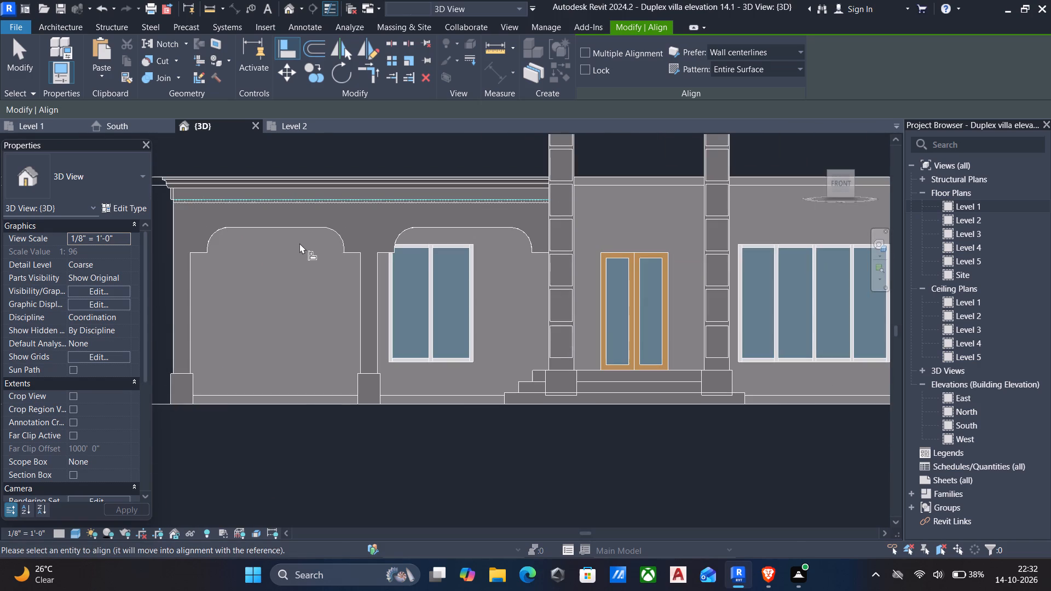
pyautogui.keyDown('shift'); pyautogui.moveTo(299, 244); pyautogui.dragTo(340, 319, button='middle'); pyautogui.keyUp('shift')
pyautogui.keyDown('shift'); pyautogui.scroll(-1, 343, 319); pyautogui.keyUp('shift')
pyautogui.scroll(5, 350, 317)
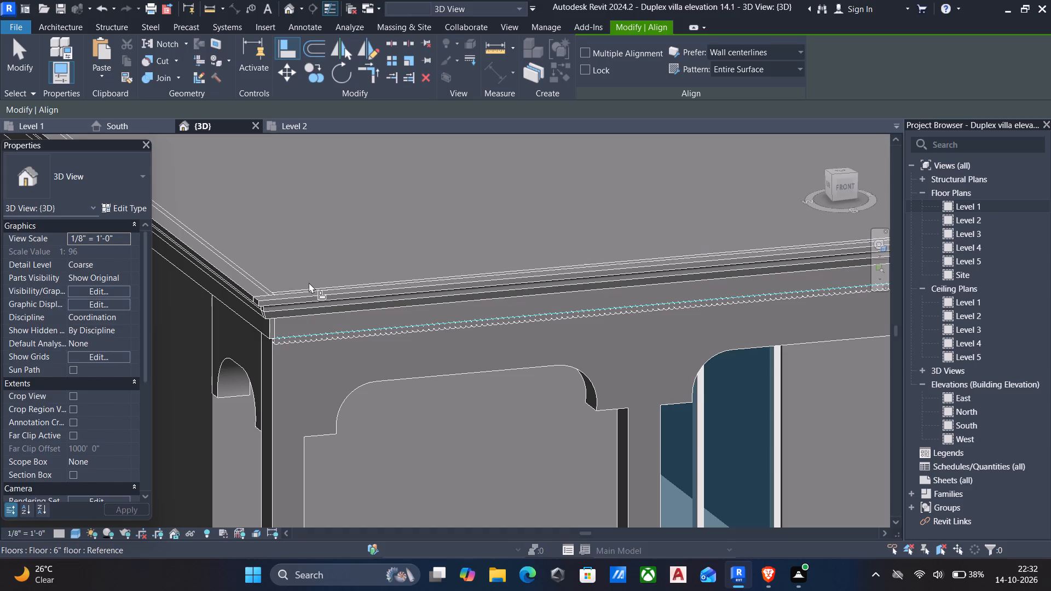
pyautogui.press('Escape')
# Open the double-arch porch's generic model for in-place editing.
pyautogui.scroll(4, 308, 308)
pyautogui.click(308, 308)
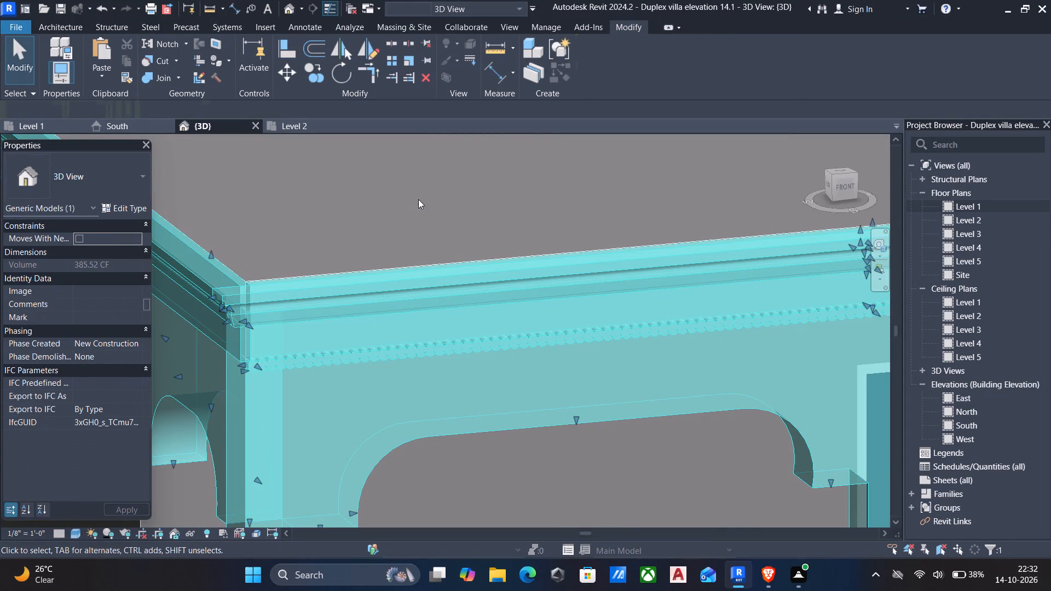
pyautogui.click(592, 81)
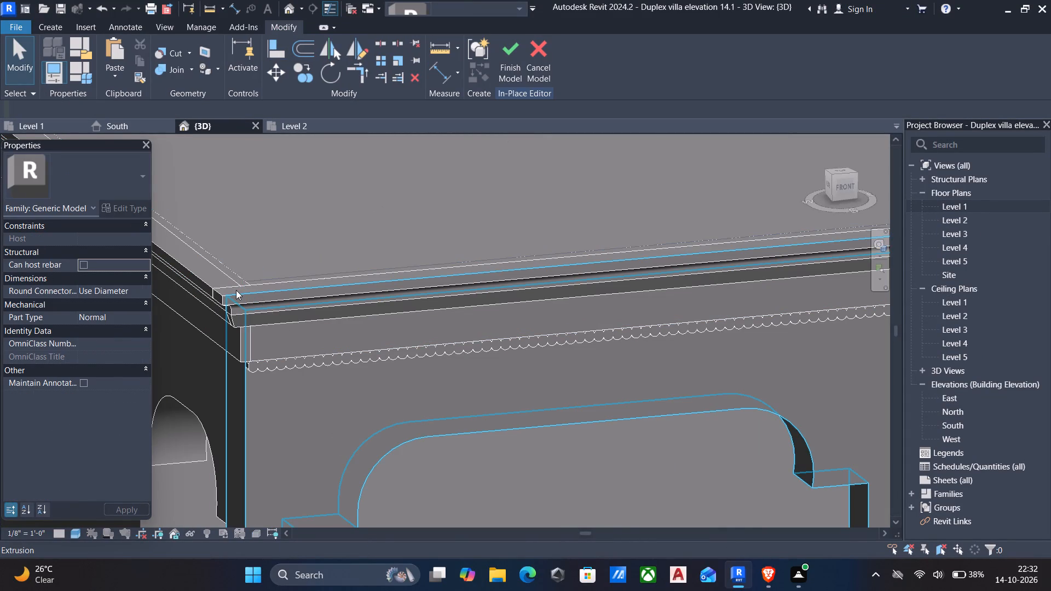
# Copy the front cornice, the flat band below it and the scalloped trim along the facade, starting the copy at the first entrance column's door-side edge.
pyautogui.click(236, 290)
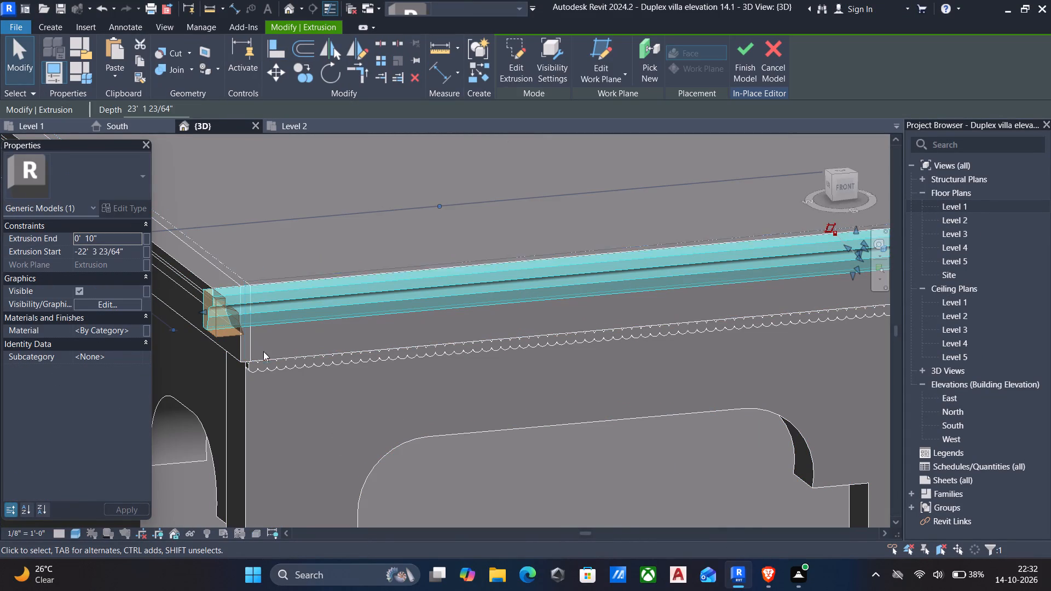
pyautogui.press('Escape')
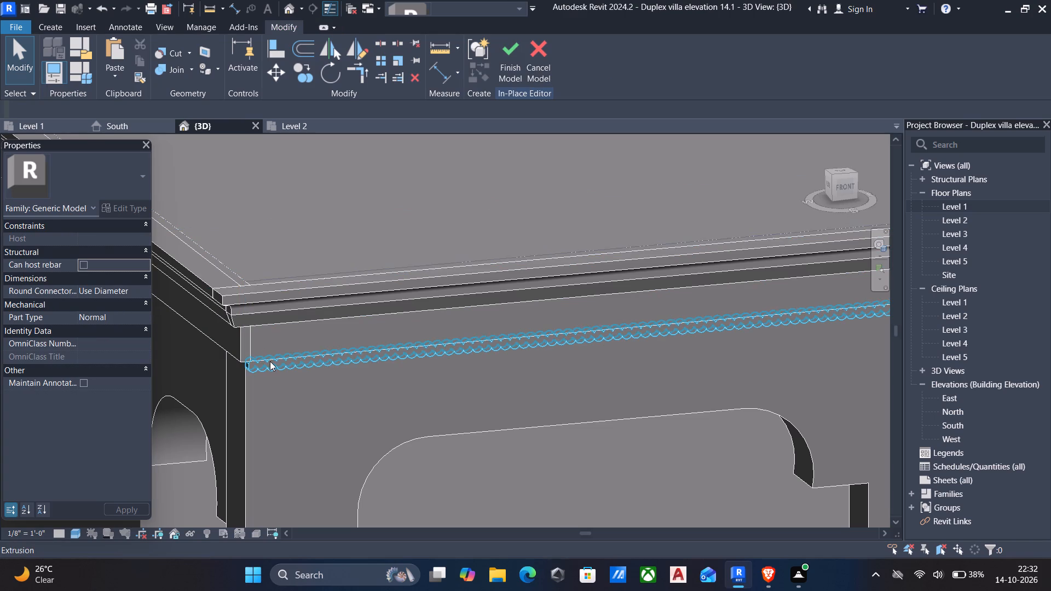
pyautogui.click(250, 348)
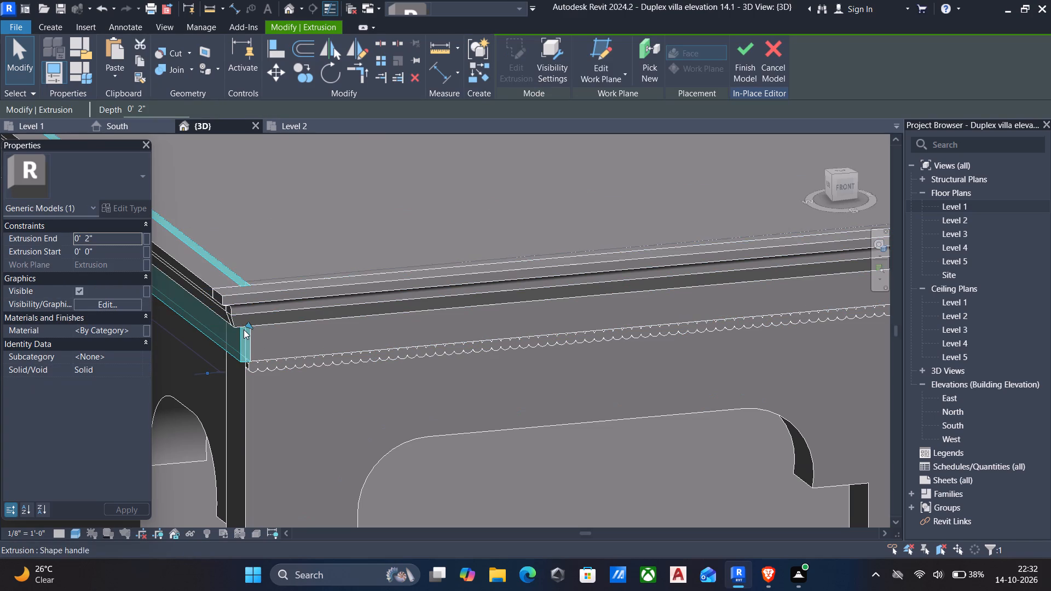
pyautogui.press('Escape')
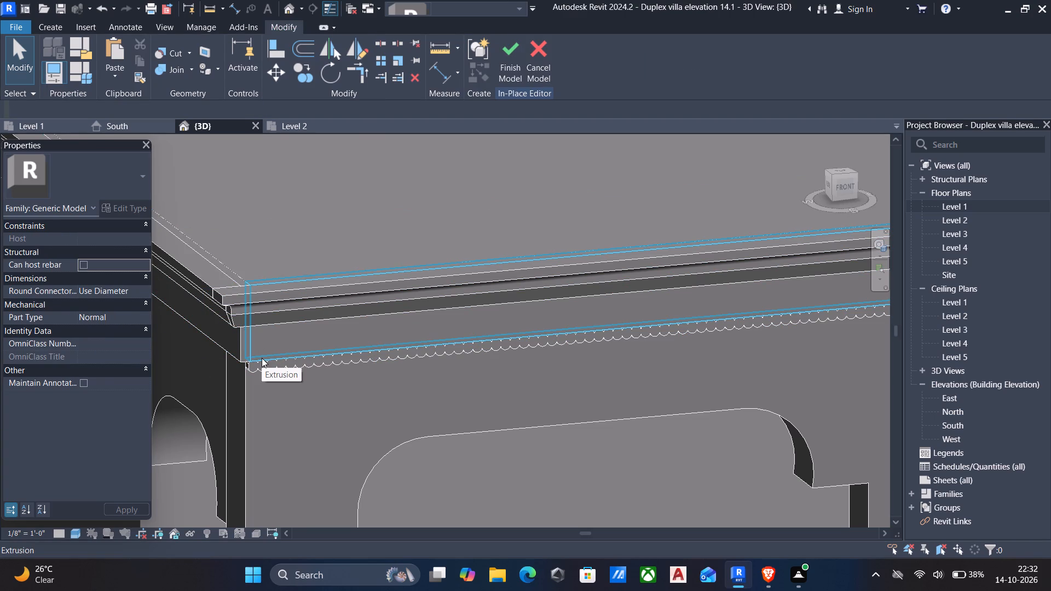
pyautogui.click(262, 358)
pyautogui.keyDown('ctrl'); pyautogui.click(259, 309); pyautogui.keyUp('ctrl')
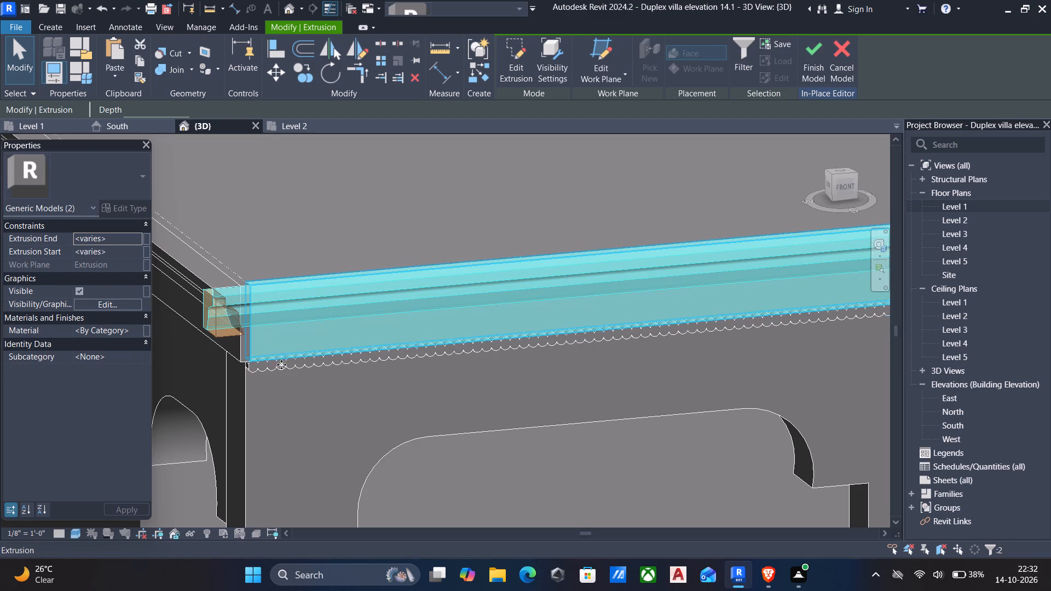
pyautogui.keyDown('ctrl'); pyautogui.click(281, 367); pyautogui.keyUp('ctrl')
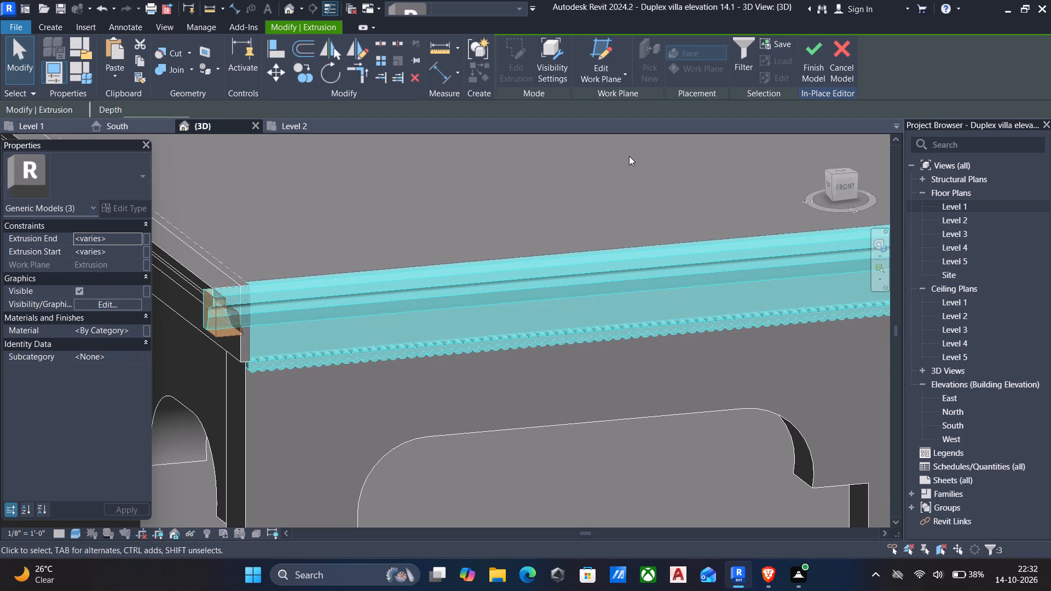
pyautogui.press('c')
pyautogui.press('o')
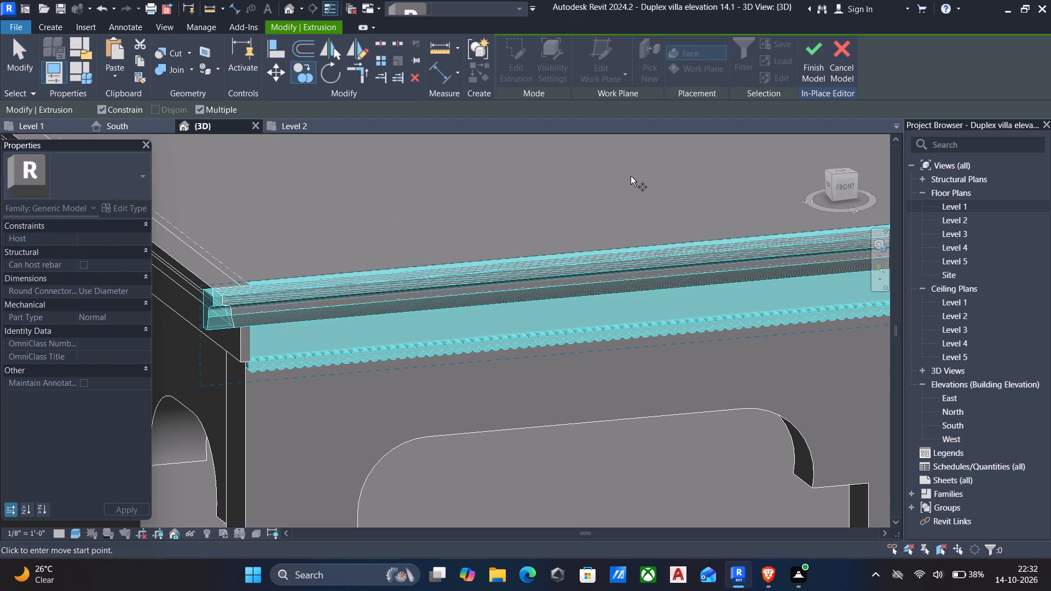
pyautogui.click(848, 186)
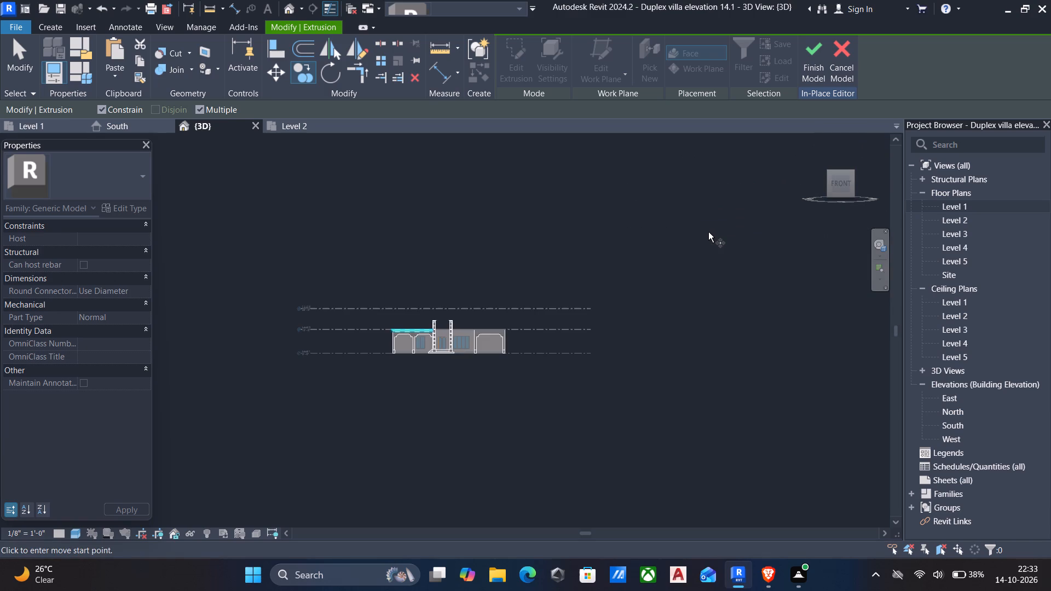
pyautogui.moveTo(702, 237); pyautogui.dragTo(642, 415, button='middle')
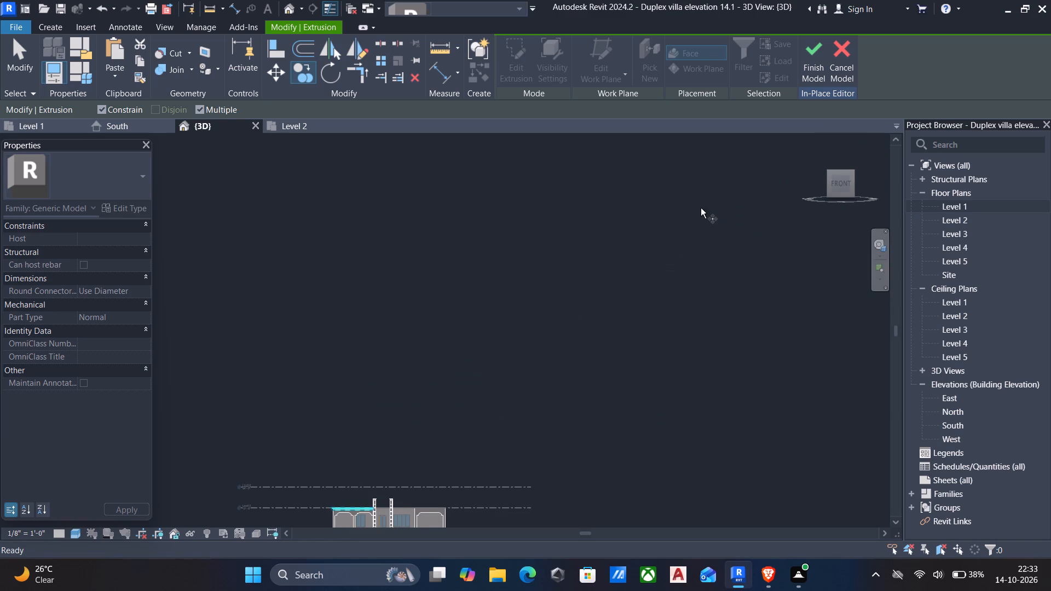
pyautogui.moveTo(271, 443); pyautogui.dragTo(319, 335, button='middle')
pyautogui.scroll(4, 355, 396)
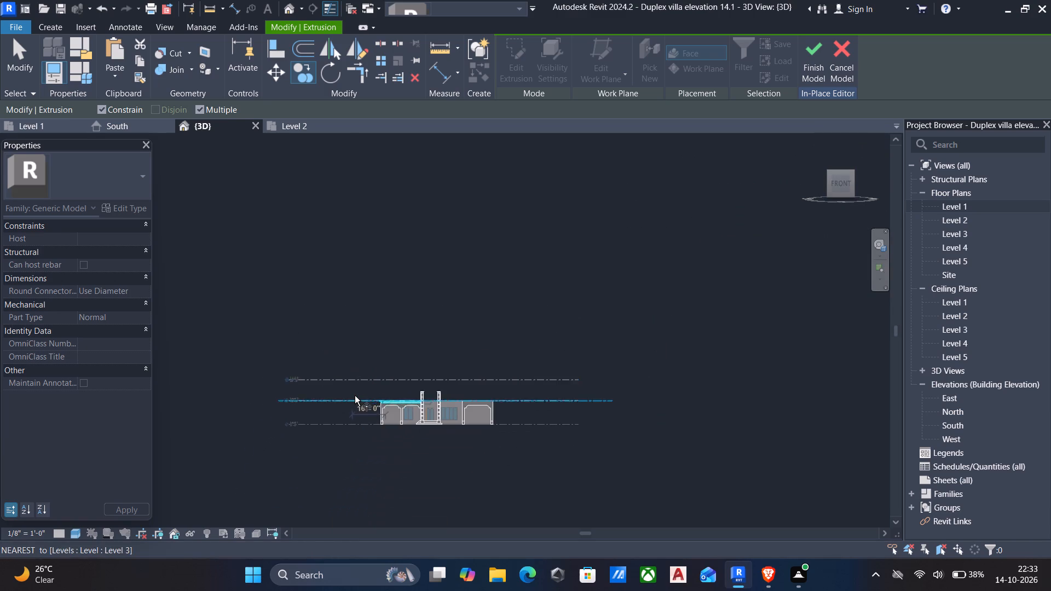
pyautogui.scroll(6, 355, 396)
pyautogui.scroll(9, 412, 414)
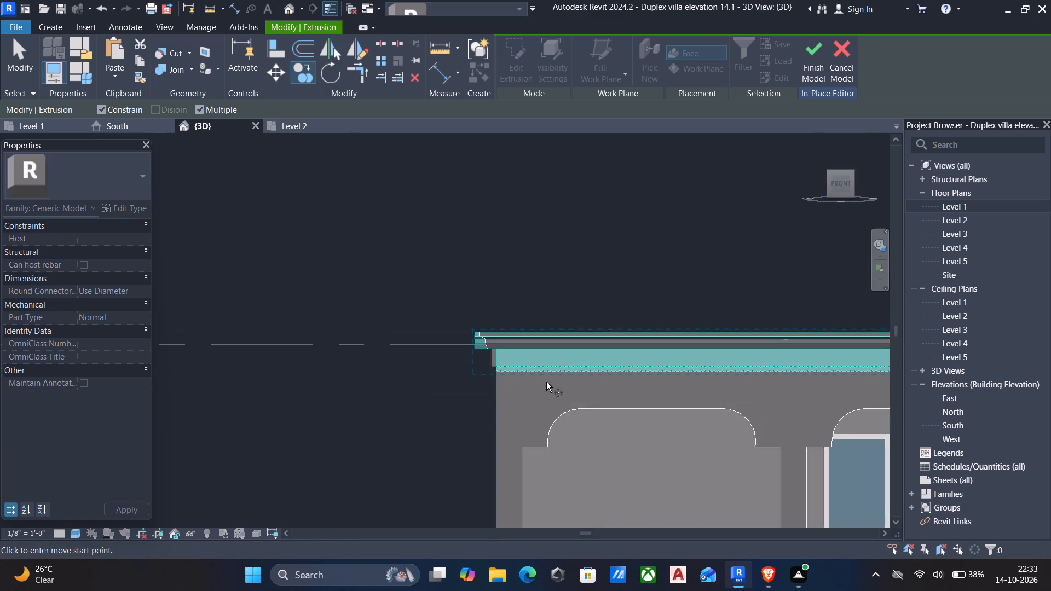
pyautogui.scroll(5, 546, 381)
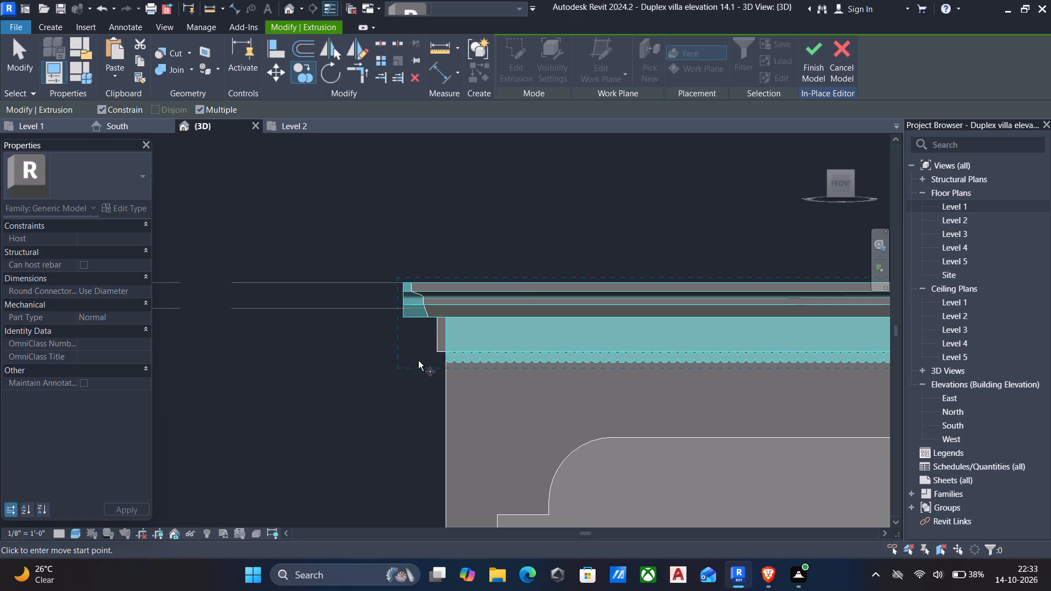
pyautogui.scroll(4, 418, 361)
pyautogui.scroll(4, 470, 350)
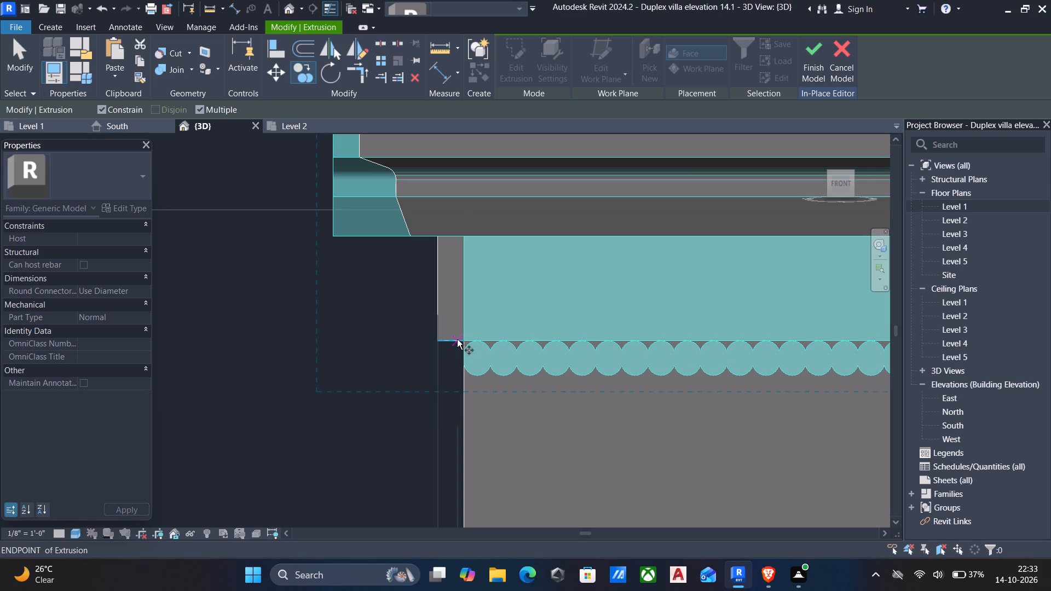
pyautogui.click(457, 339)
pyautogui.scroll(-4, 544, 363)
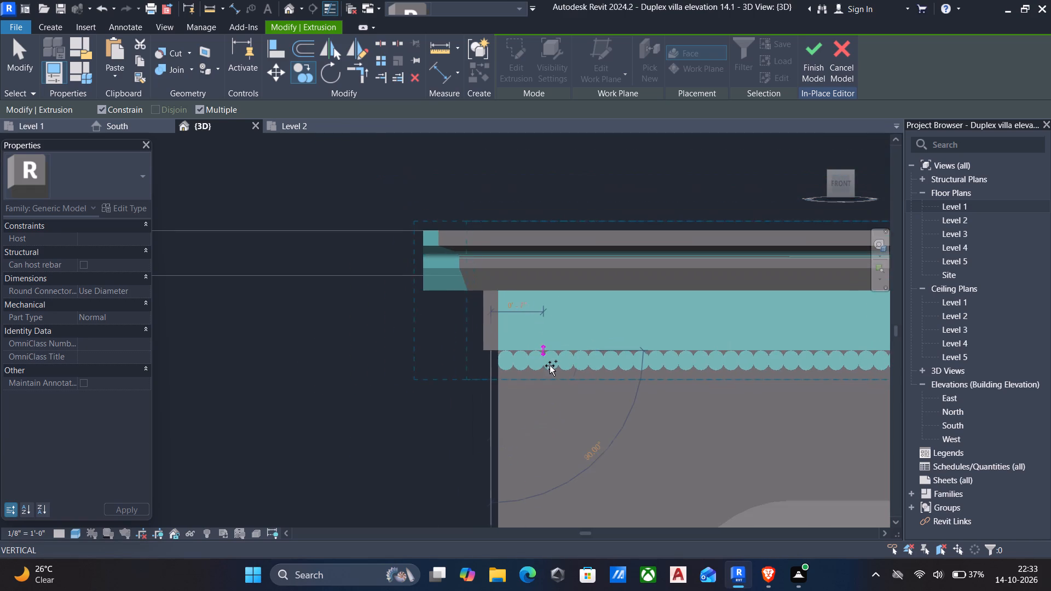
pyautogui.moveTo(558, 366); pyautogui.dragTo(487, 373, button='middle')
pyautogui.scroll(-6, 487, 373)
pyautogui.moveTo(591, 379); pyautogui.dragTo(228, 393, button='middle')
pyautogui.scroll(-5, 219, 395)
pyautogui.scroll(9, 638, 409)
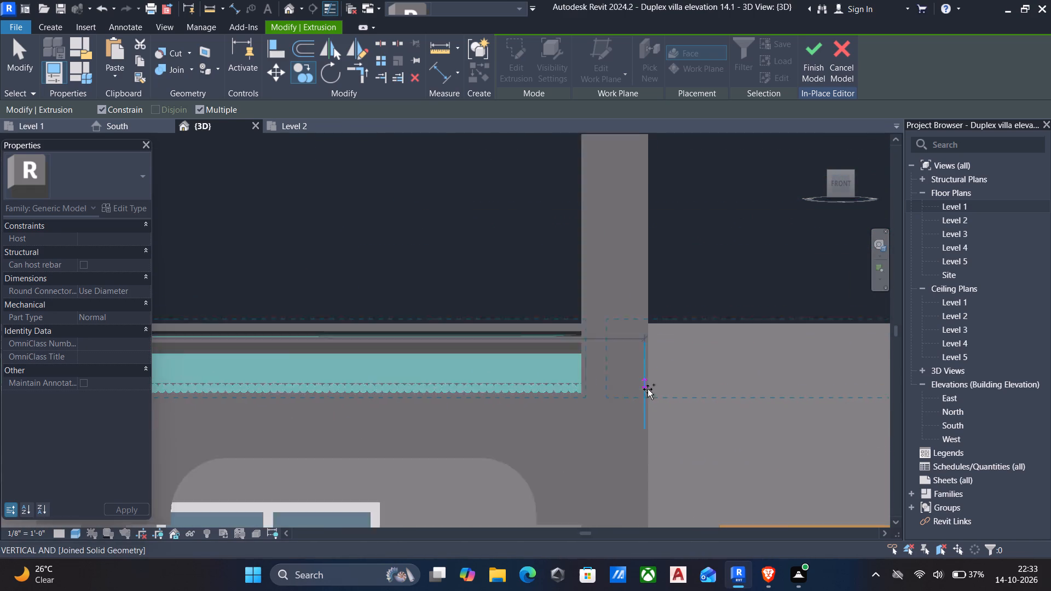
pyautogui.scroll(2, 648, 389)
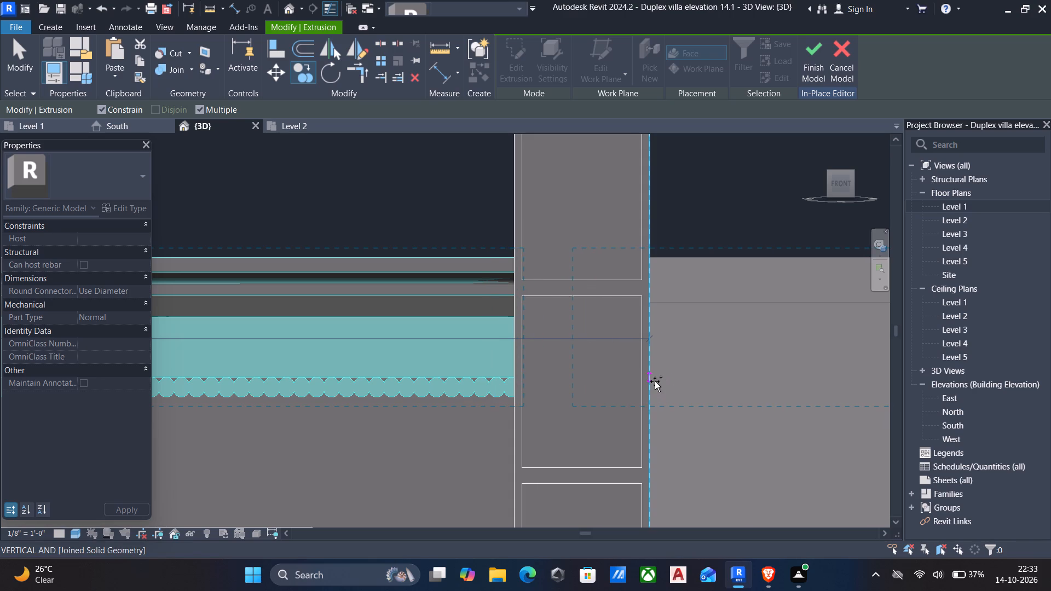
pyautogui.click(655, 381)
# Place a second copy of the cornice, band and scalloped trim across the front of the single-arch porch and end the Copy command.
pyautogui.scroll(-2, 655, 381)
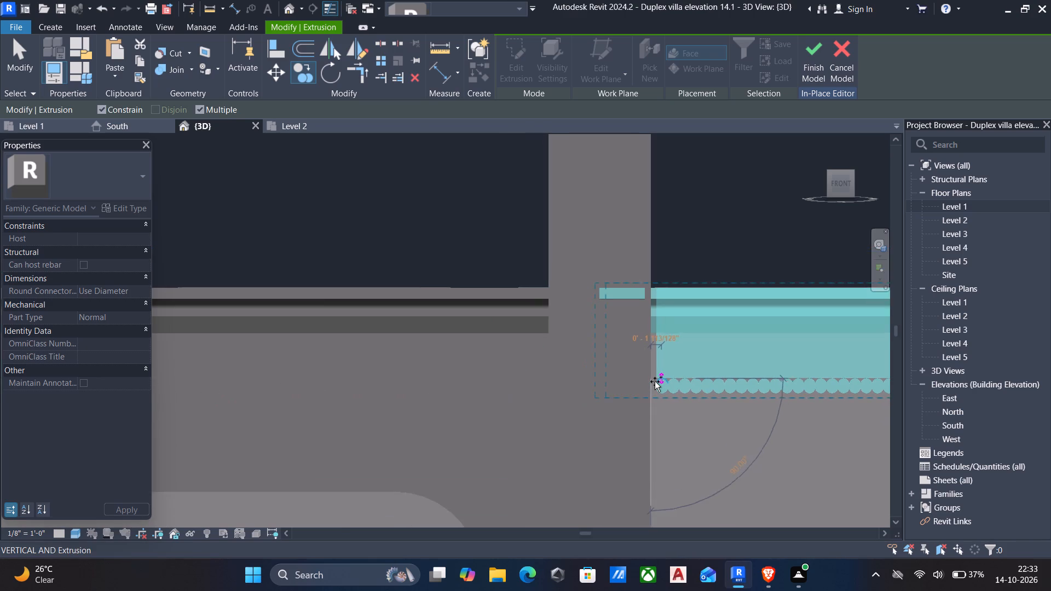
pyautogui.scroll(-2, 655, 381)
pyautogui.moveTo(652, 383); pyautogui.dragTo(485, 379, button='middle')
pyautogui.scroll(-5, 484, 379)
pyautogui.moveTo(584, 387); pyautogui.dragTo(311, 420, button='middle')
pyautogui.scroll(-4, 311, 420)
pyautogui.scroll(6, 600, 414)
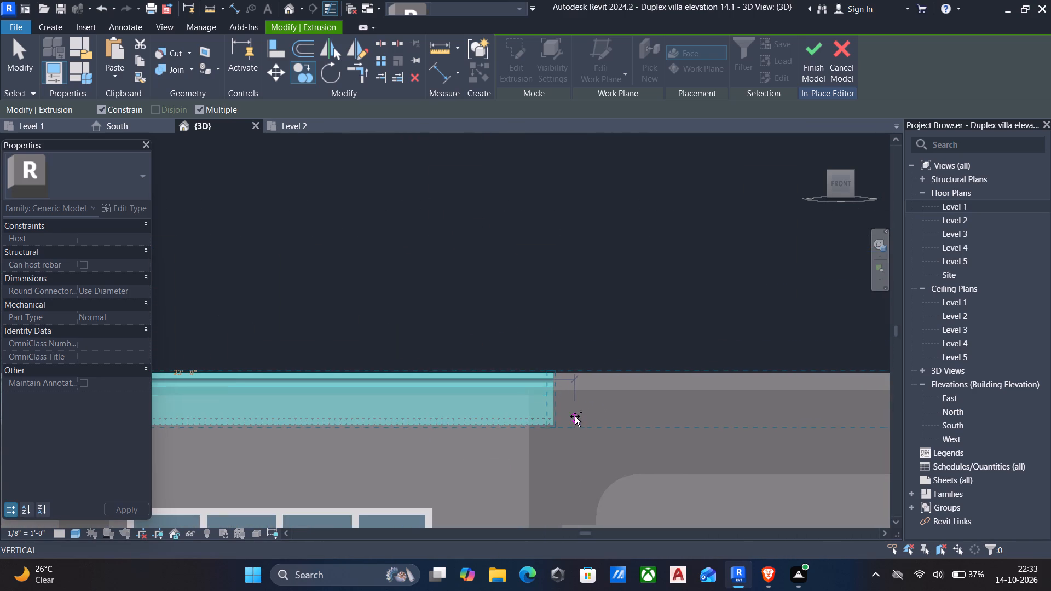
pyautogui.click(575, 417)
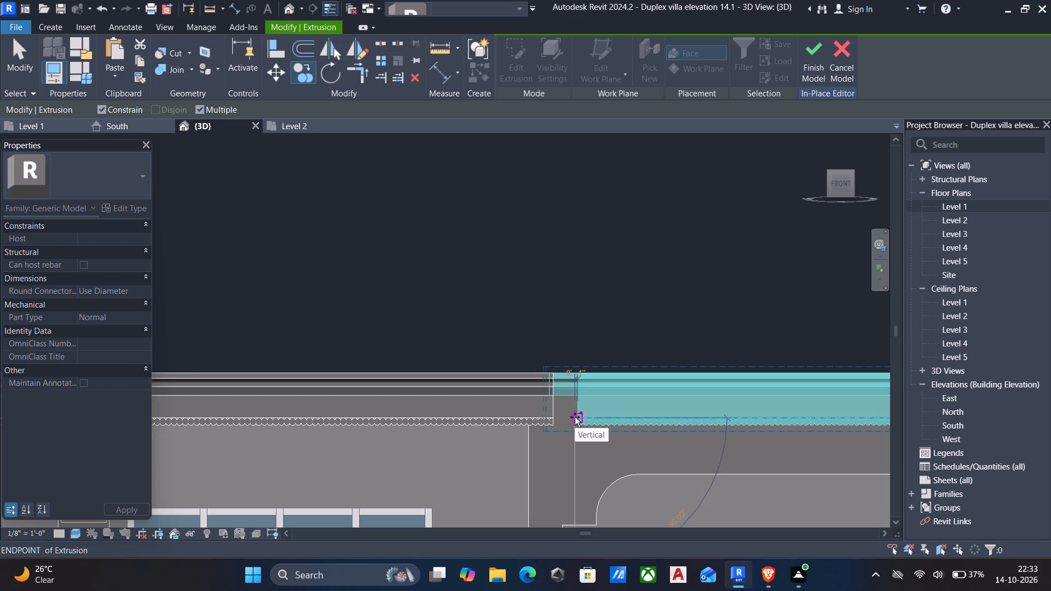
pyautogui.press('Escape')
pyautogui.press('Escape')
pyautogui.scroll(-4, 539, 408)
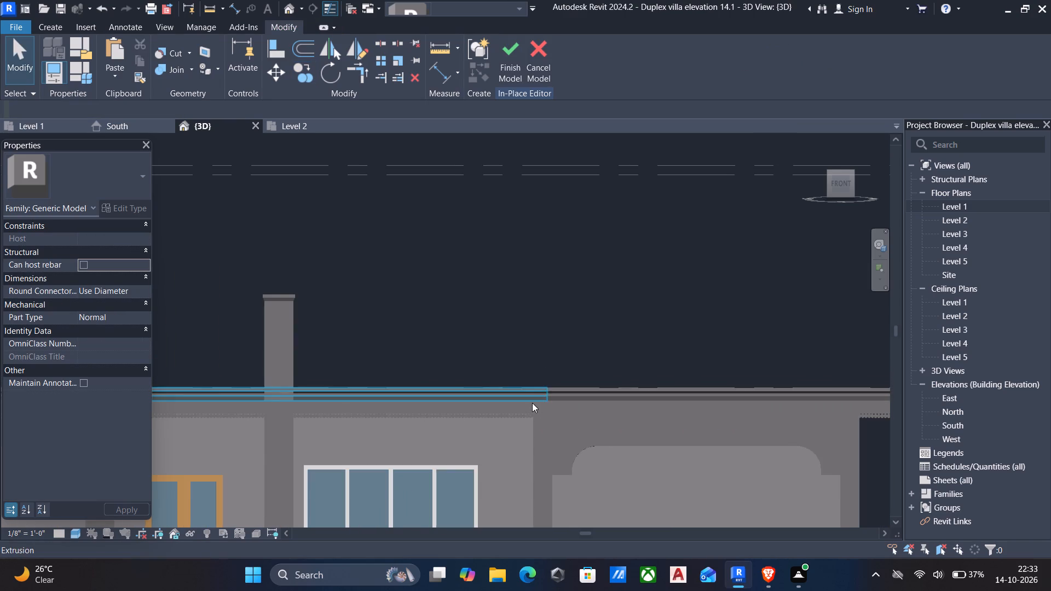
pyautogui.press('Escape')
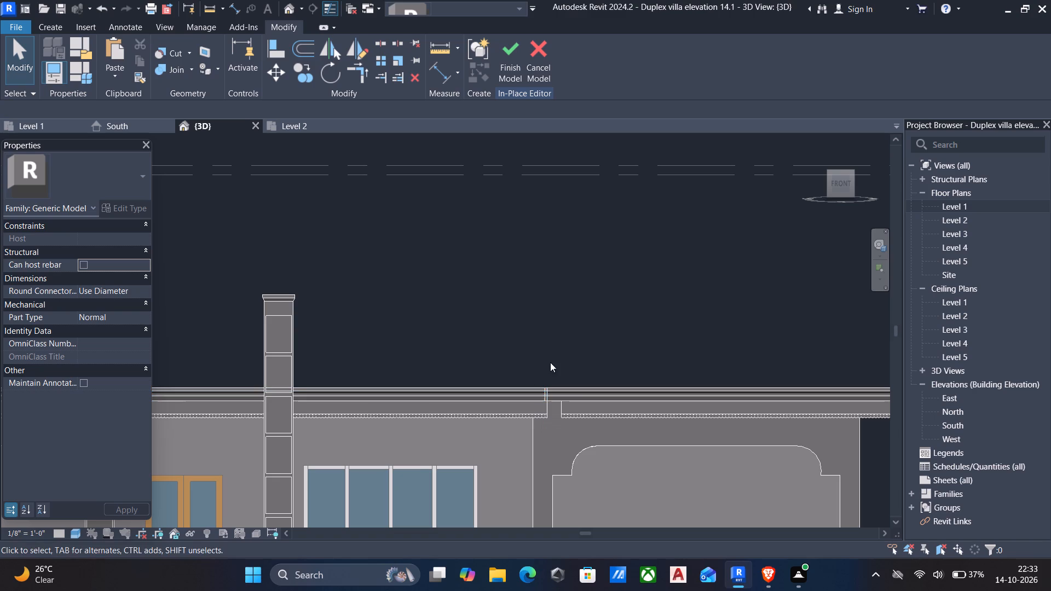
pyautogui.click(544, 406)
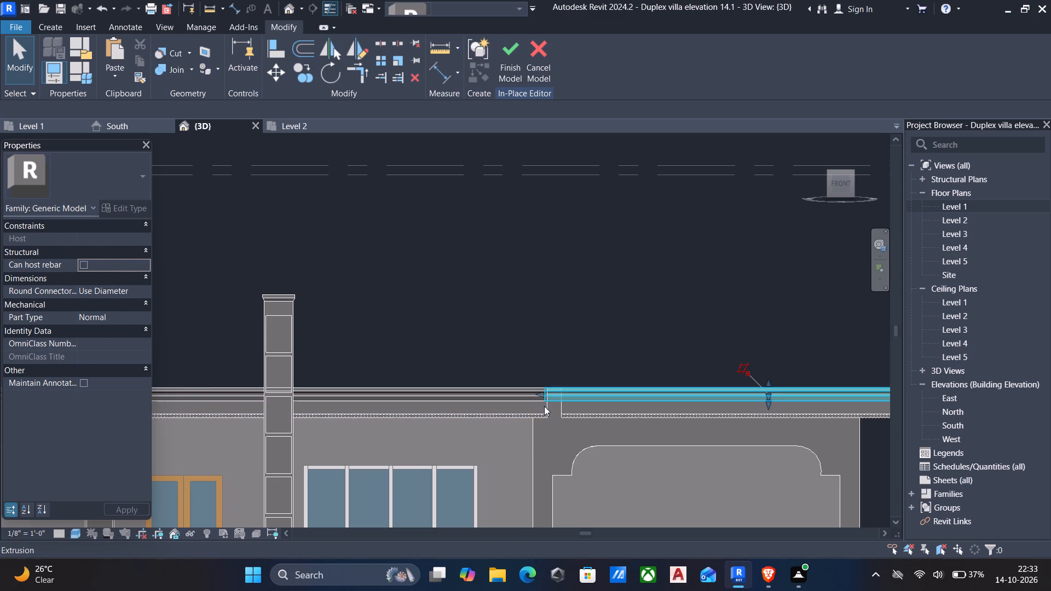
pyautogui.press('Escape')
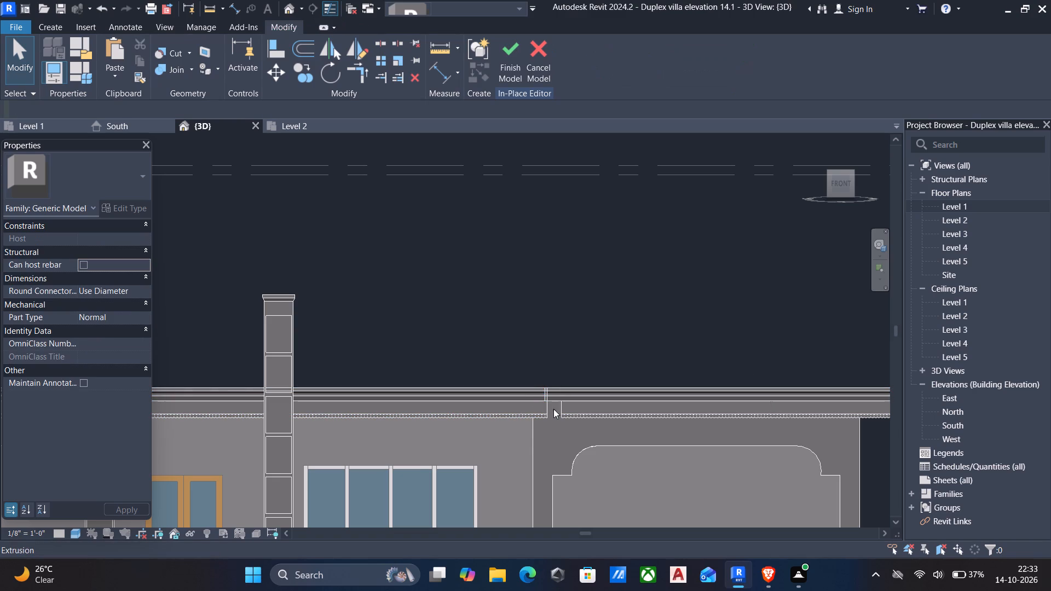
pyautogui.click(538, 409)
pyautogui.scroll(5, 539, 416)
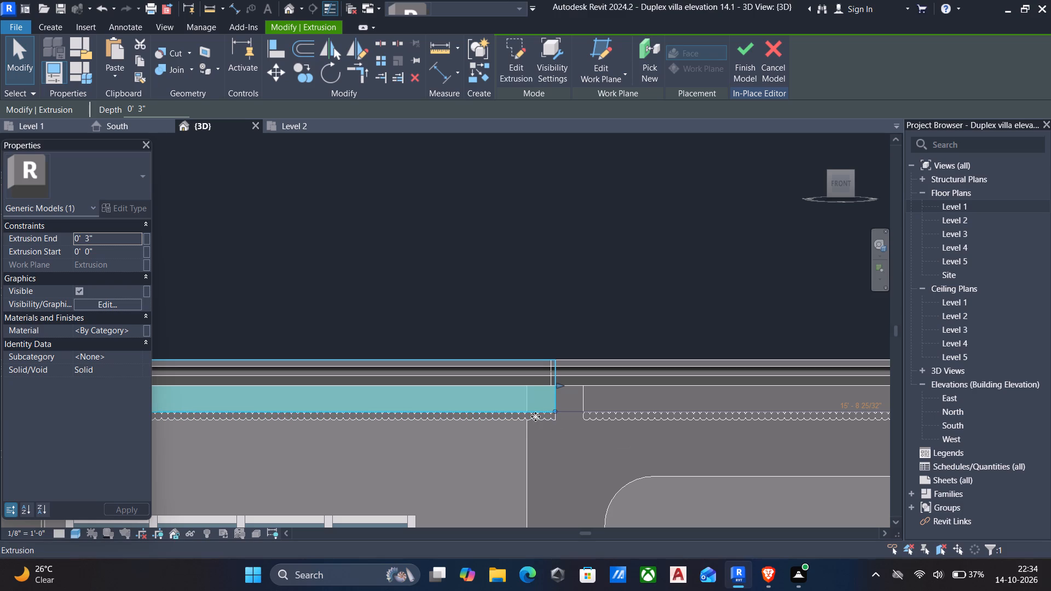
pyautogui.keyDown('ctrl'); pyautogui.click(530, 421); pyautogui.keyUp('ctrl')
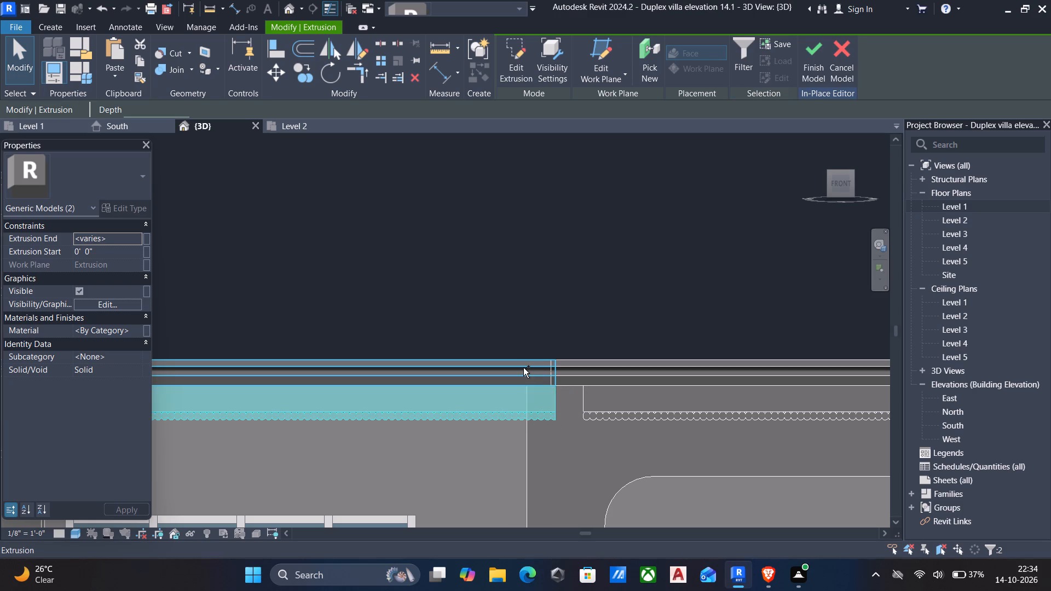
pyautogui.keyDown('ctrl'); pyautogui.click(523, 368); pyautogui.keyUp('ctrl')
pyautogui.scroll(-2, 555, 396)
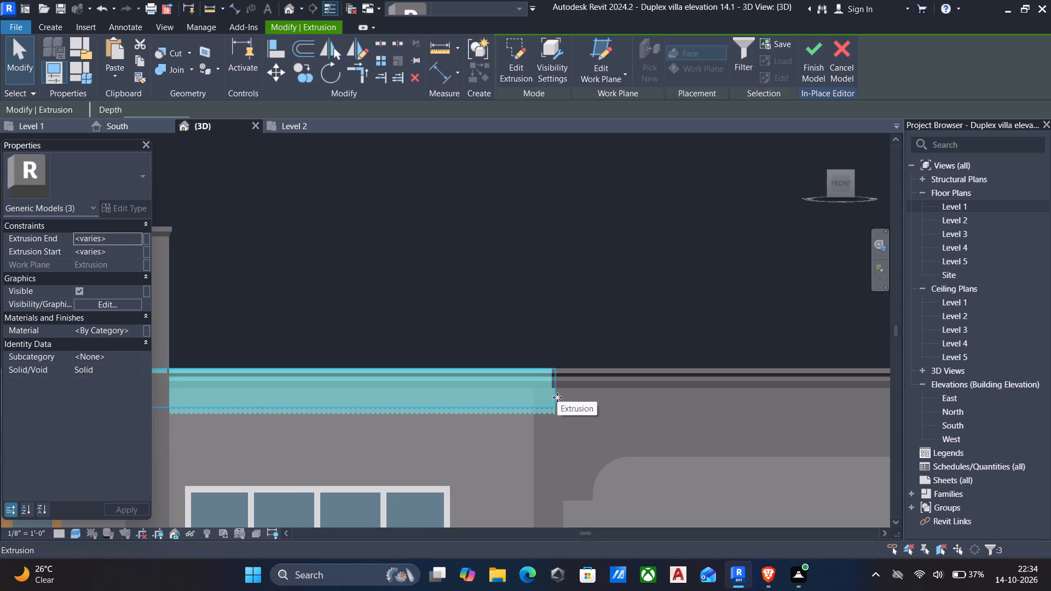
# Align the copied flat band's end beyond the four-pane window to the door-side face of the second entrance column.
pyautogui.keyDown('shift'); pyautogui.moveTo(554, 403); pyautogui.dragTo(519, 433, button='middle'); pyautogui.keyUp('shift')
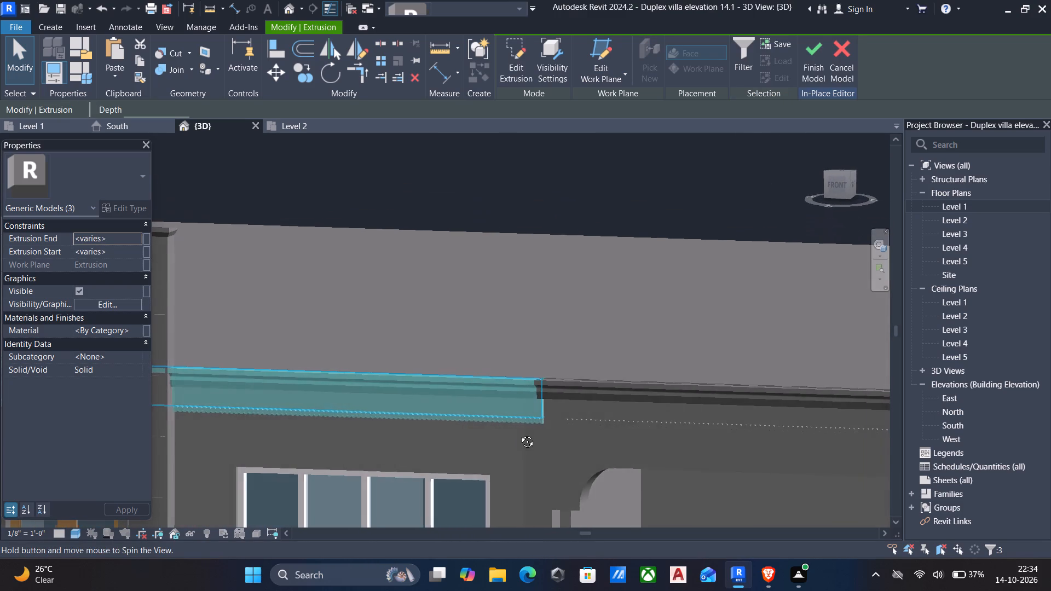
pyautogui.keyDown('shift'); pyautogui.moveTo(519, 433); pyautogui.dragTo(520, 433, button='middle'); pyautogui.keyUp('shift')
pyautogui.press('a')
pyautogui.press('l')
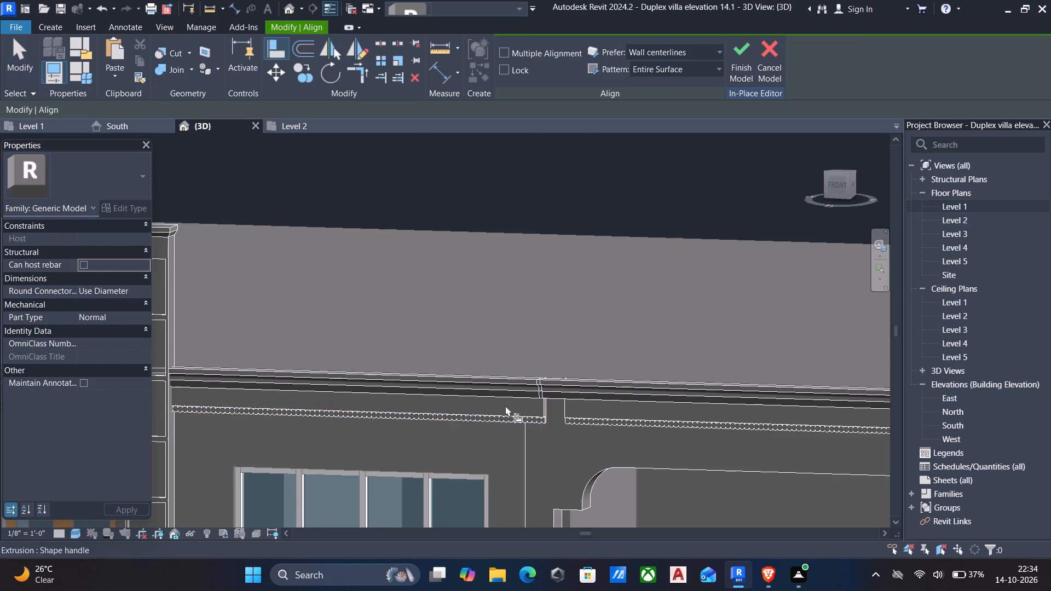
pyautogui.scroll(-4, 505, 405)
pyautogui.keyDown('shift'); pyautogui.moveTo(505, 401); pyautogui.dragTo(682, 422, button='middle'); pyautogui.keyUp('shift')
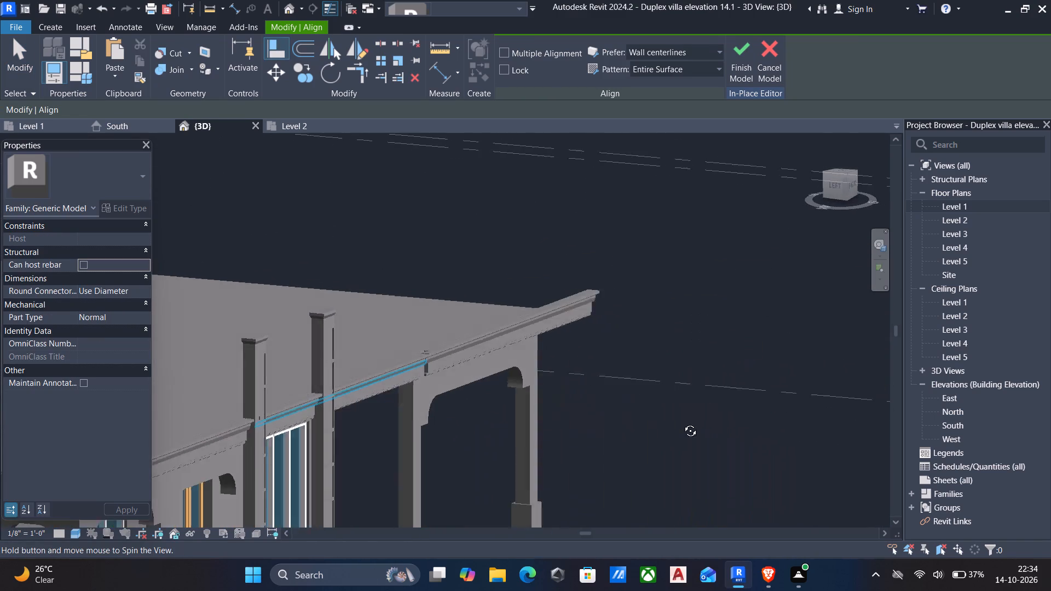
pyautogui.keyDown('shift'); pyautogui.moveTo(682, 422); pyautogui.dragTo(683, 422, button='middle'); pyautogui.keyUp('shift')
pyautogui.scroll(4, 327, 368)
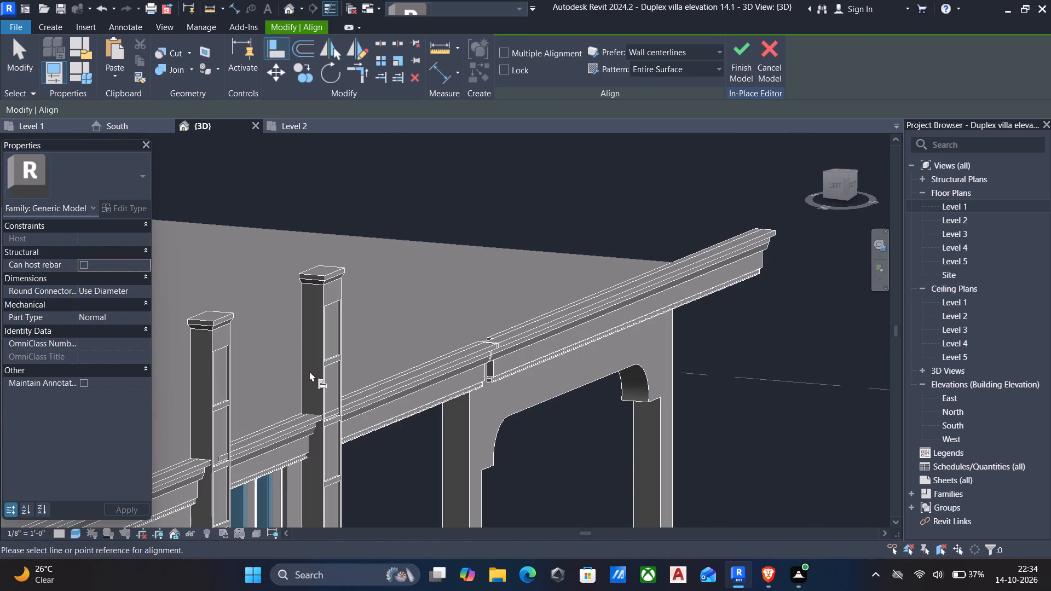
pyautogui.click(302, 375)
pyautogui.scroll(-4, 429, 368)
pyautogui.keyDown('shift'); pyautogui.middleClick(457, 360); pyautogui.keyUp('shift')
pyautogui.keyDown('shift'); pyautogui.moveTo(430, 363); pyautogui.dragTo(397, 364, button='middle'); pyautogui.keyUp('shift')
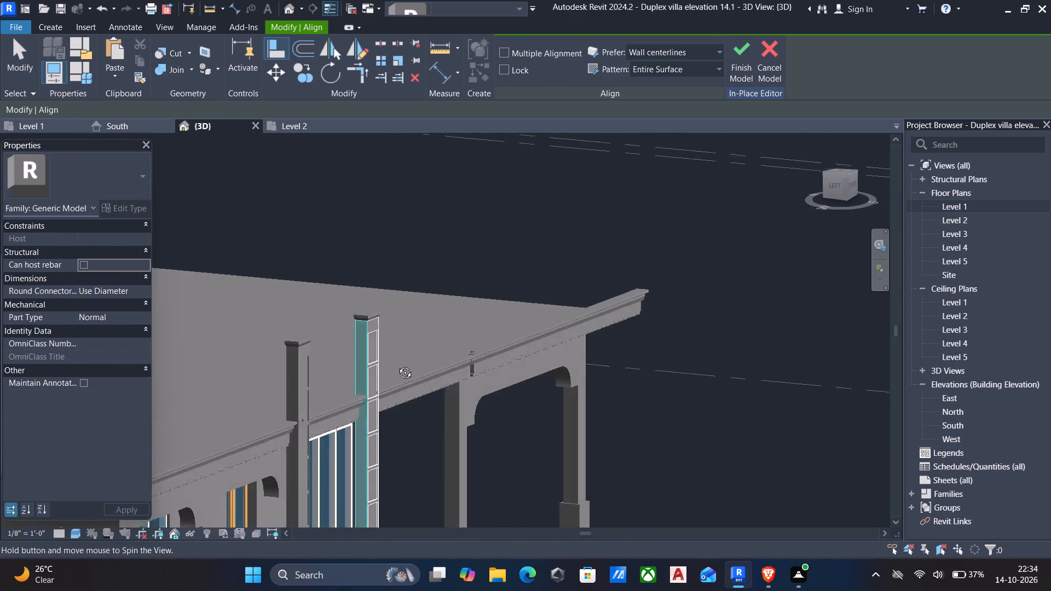
pyautogui.keyDown('shift'); pyautogui.moveTo(397, 364); pyautogui.dragTo(294, 378, button='middle'); pyautogui.keyUp('shift')
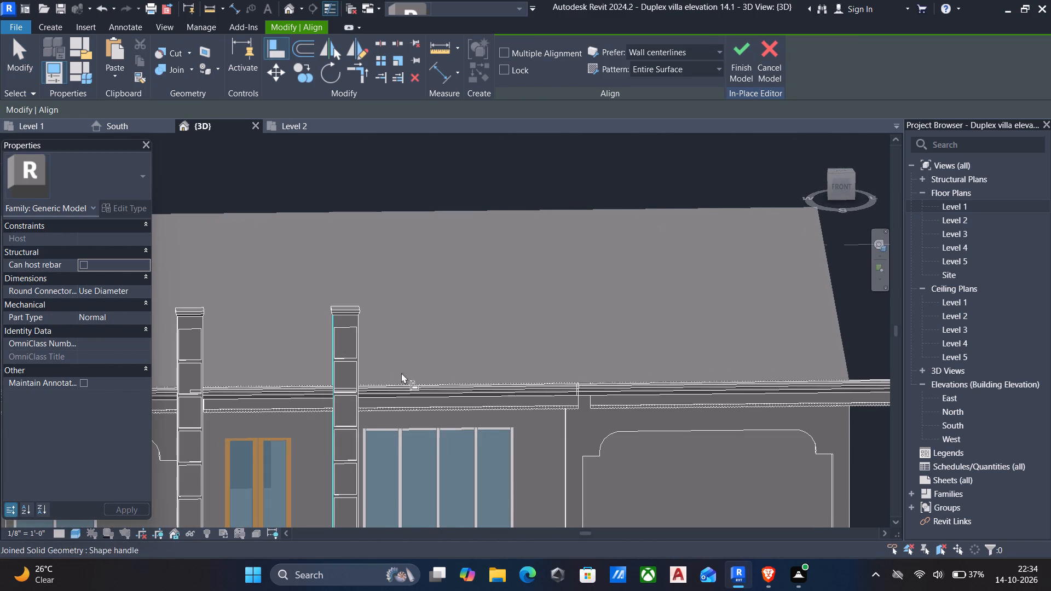
pyautogui.keyDown('shift'); pyautogui.moveTo(390, 371); pyautogui.dragTo(382, 369, button='middle'); pyautogui.keyUp('shift')
pyautogui.scroll(-2, 382, 376)
pyautogui.keyDown('shift'); pyautogui.moveTo(521, 362); pyautogui.dragTo(461, 379, button='middle'); pyautogui.keyUp('shift')
pyautogui.scroll(5, 470, 399)
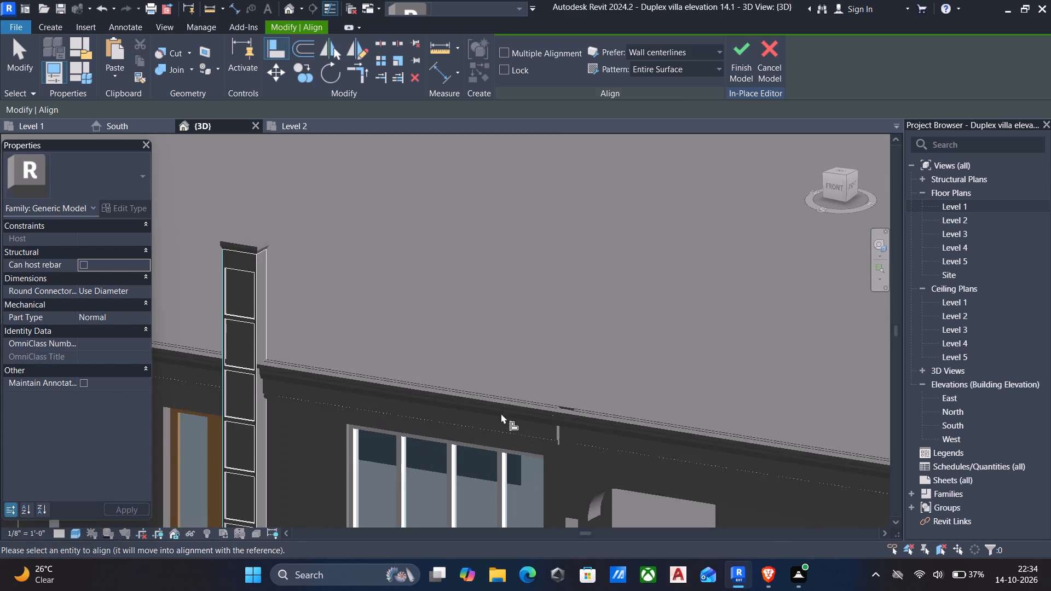
pyautogui.scroll(6, 526, 425)
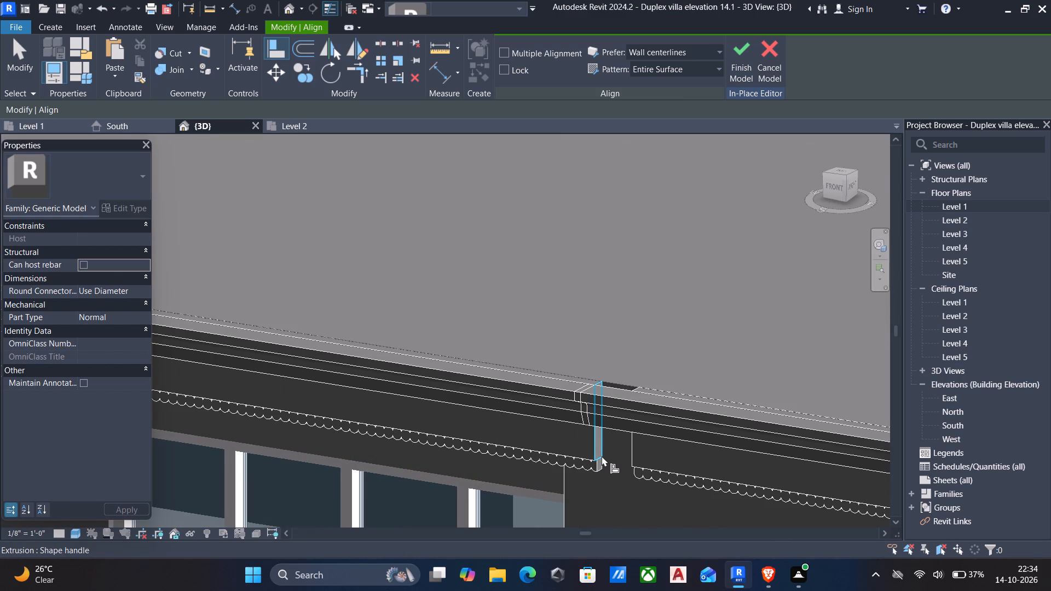
pyautogui.keyDown('ctrl'); pyautogui.click(602, 456); pyautogui.keyUp('ctrl')
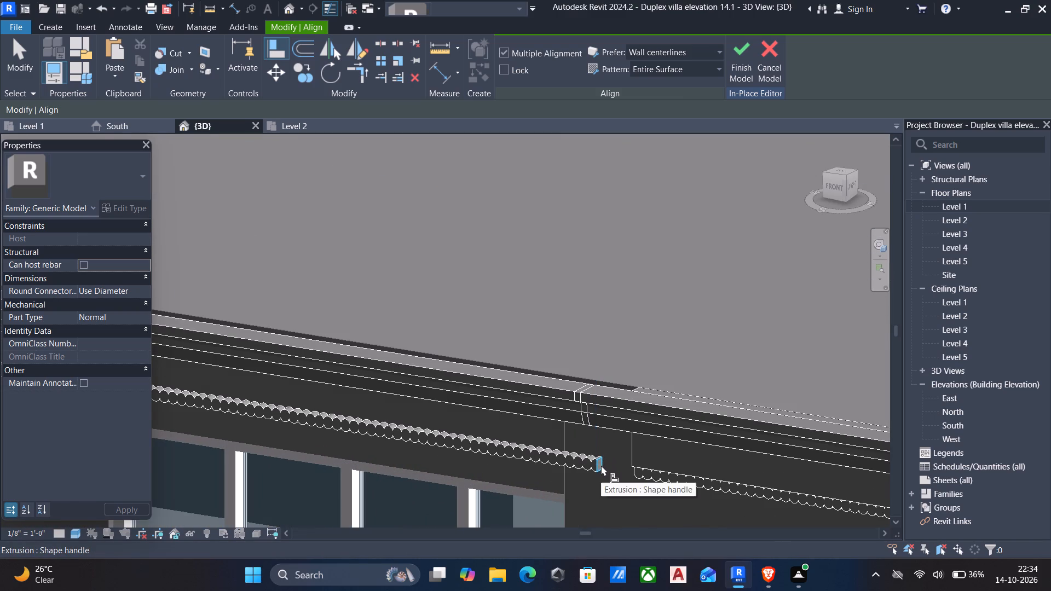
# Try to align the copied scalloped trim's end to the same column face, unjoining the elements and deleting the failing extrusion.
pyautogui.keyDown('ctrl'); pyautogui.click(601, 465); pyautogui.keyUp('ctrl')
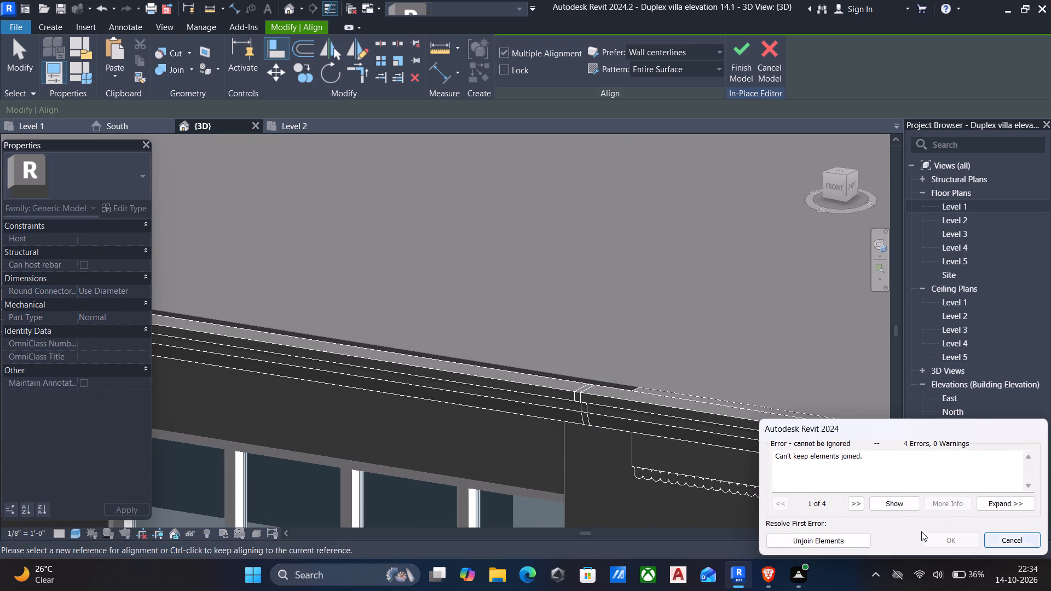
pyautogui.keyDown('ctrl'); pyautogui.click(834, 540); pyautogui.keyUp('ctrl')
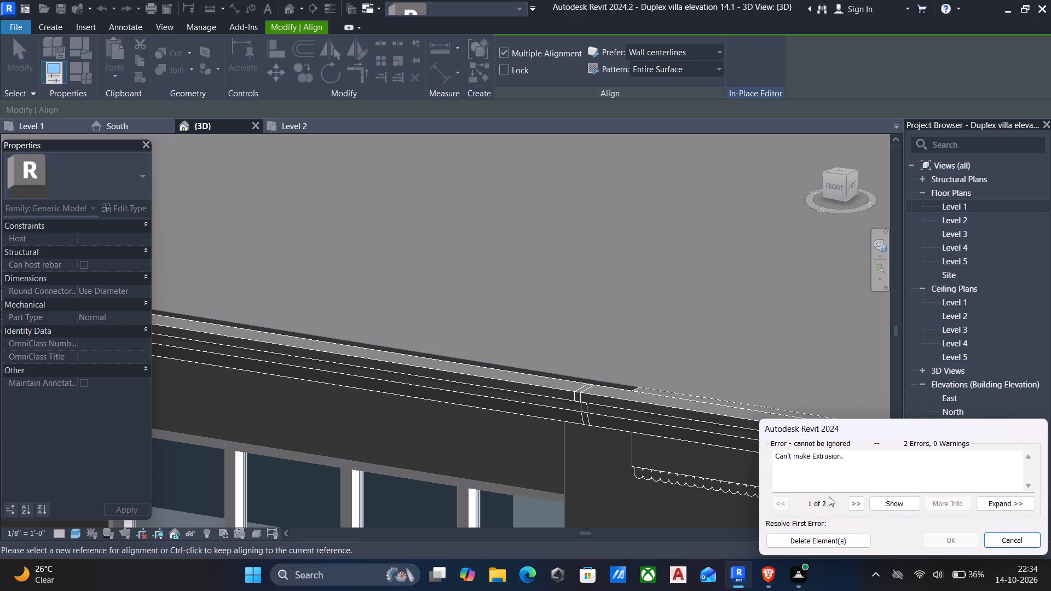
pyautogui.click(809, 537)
# Examine the cornice and band around the entrance columns and up to the single-arch porch.
pyautogui.scroll(-6, 509, 463)
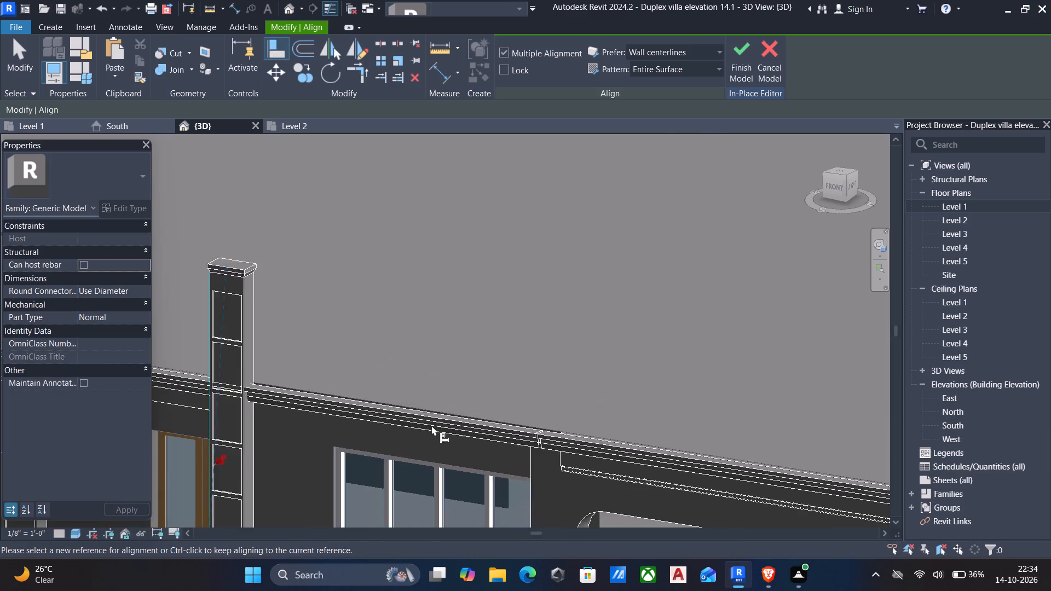
pyautogui.scroll(-3, 430, 425)
pyautogui.scroll(5, 269, 426)
pyautogui.scroll(-2, 270, 378)
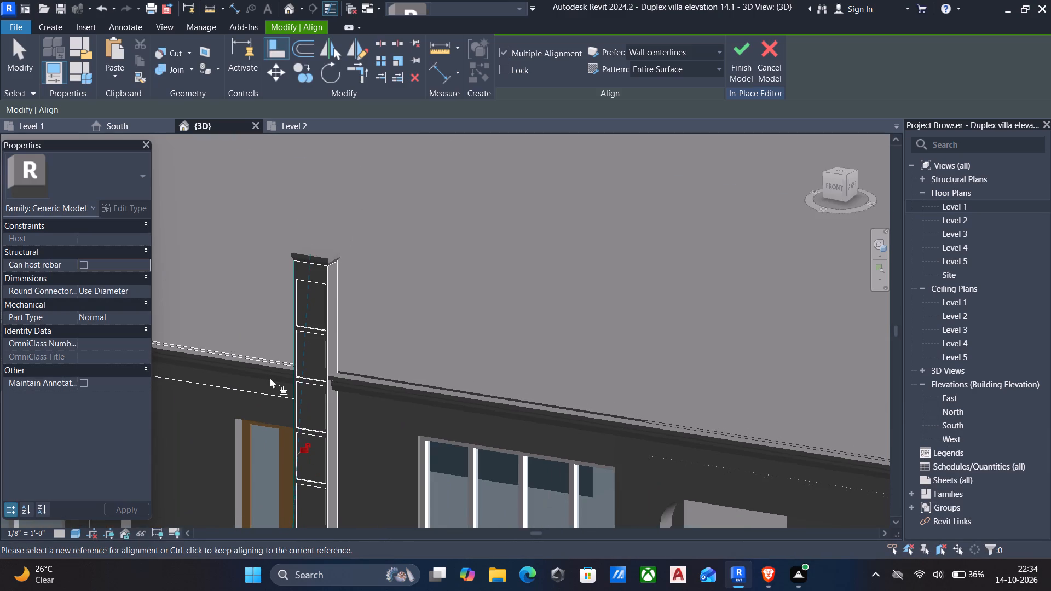
pyautogui.moveTo(270, 378); pyautogui.dragTo(718, 285, button='middle')
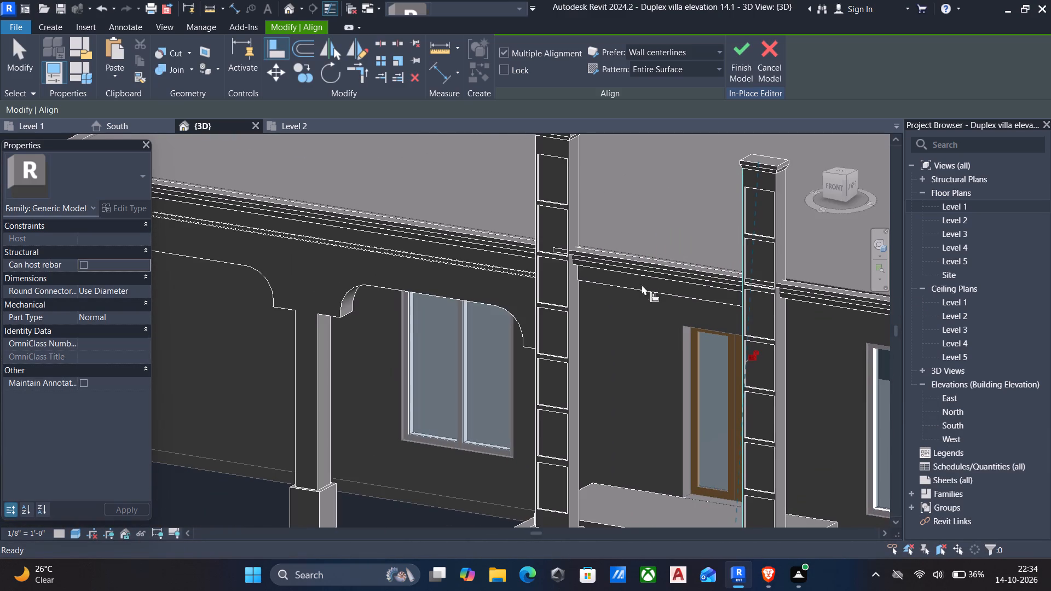
pyautogui.moveTo(688, 282); pyautogui.dragTo(295, 364, button='middle')
pyautogui.scroll(-5, 293, 364)
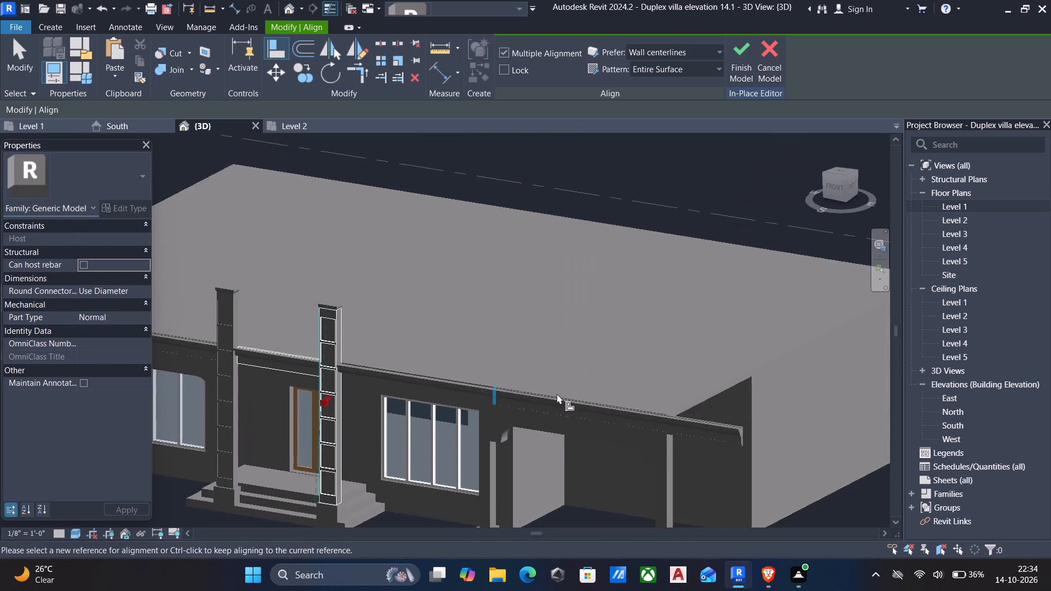
pyautogui.moveTo(543, 366); pyautogui.dragTo(534, 341, button='middle')
pyautogui.scroll(5, 486, 372)
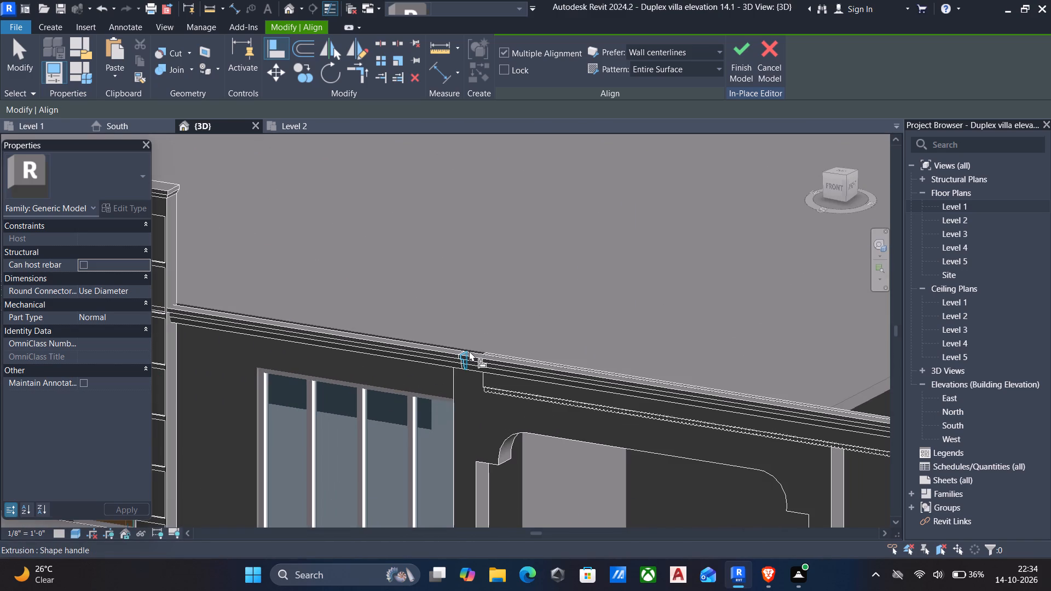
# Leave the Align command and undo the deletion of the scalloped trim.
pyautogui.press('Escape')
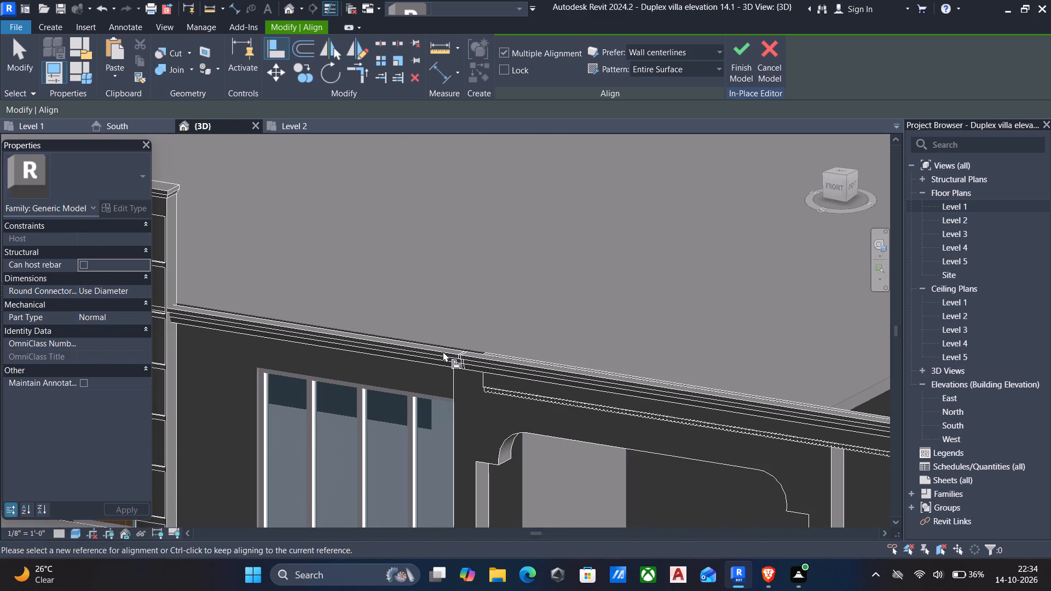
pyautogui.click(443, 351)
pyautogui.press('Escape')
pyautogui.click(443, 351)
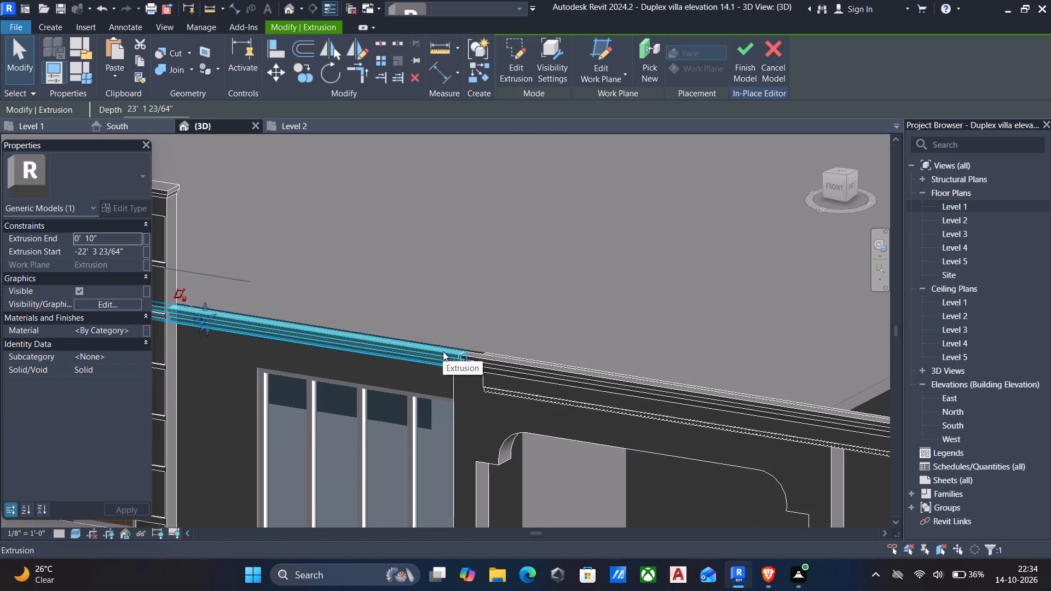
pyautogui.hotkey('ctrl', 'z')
# Examine the scalloped trim runs along the facade, from the single-arch porch across both entrance columns to the double-arch porch.
pyautogui.scroll(-4, 662, 422)
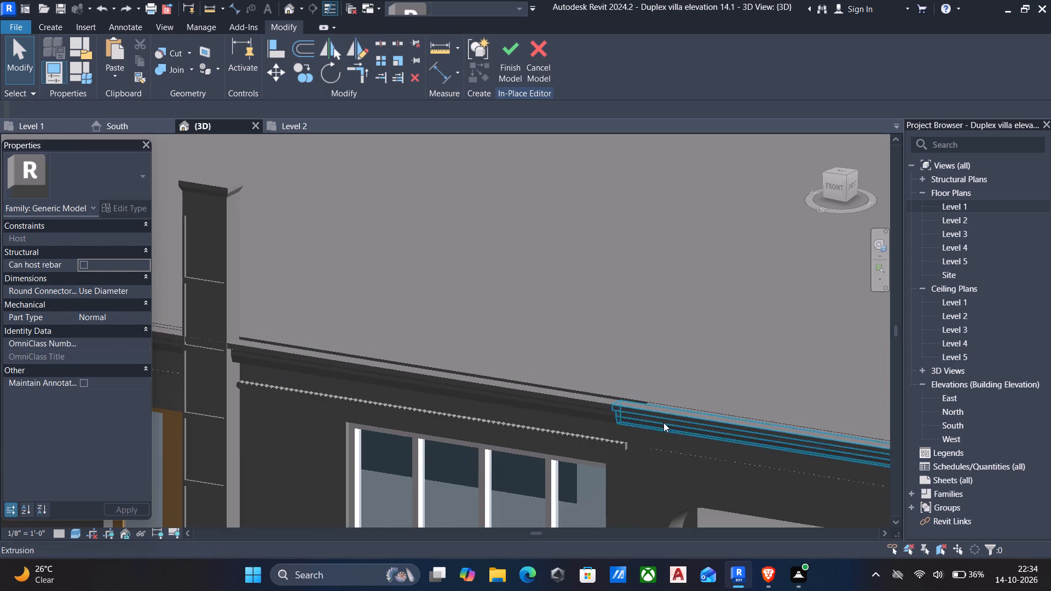
pyautogui.moveTo(665, 419); pyautogui.dragTo(452, 288, button='middle')
pyautogui.scroll(5, 567, 333)
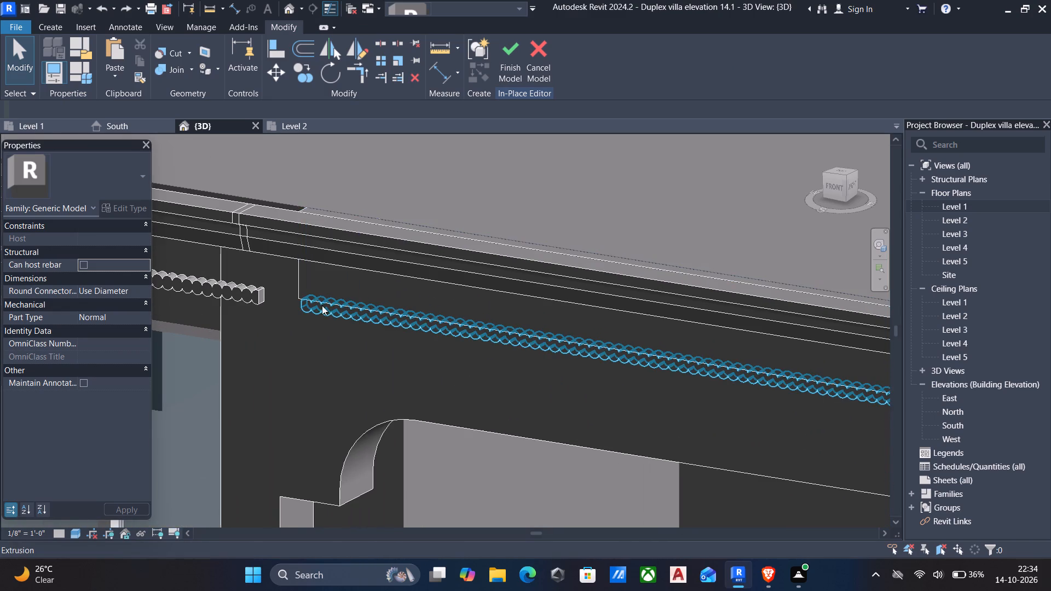
pyautogui.scroll(-12, 304, 304)
pyautogui.scroll(-5, 642, 338)
pyautogui.scroll(10, 319, 321)
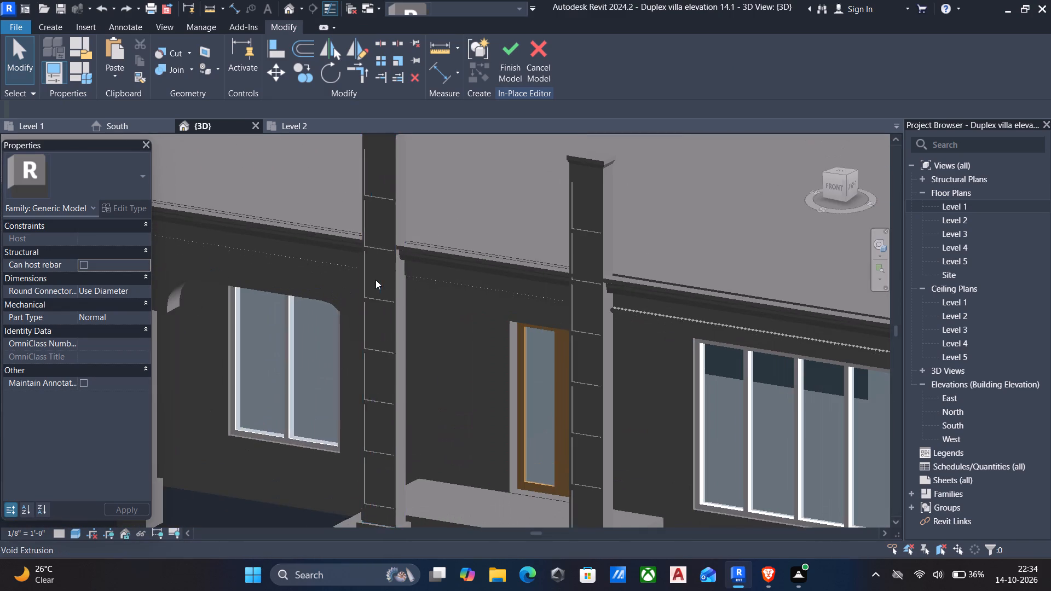
pyautogui.scroll(6, 400, 283)
pyautogui.scroll(-6, 496, 285)
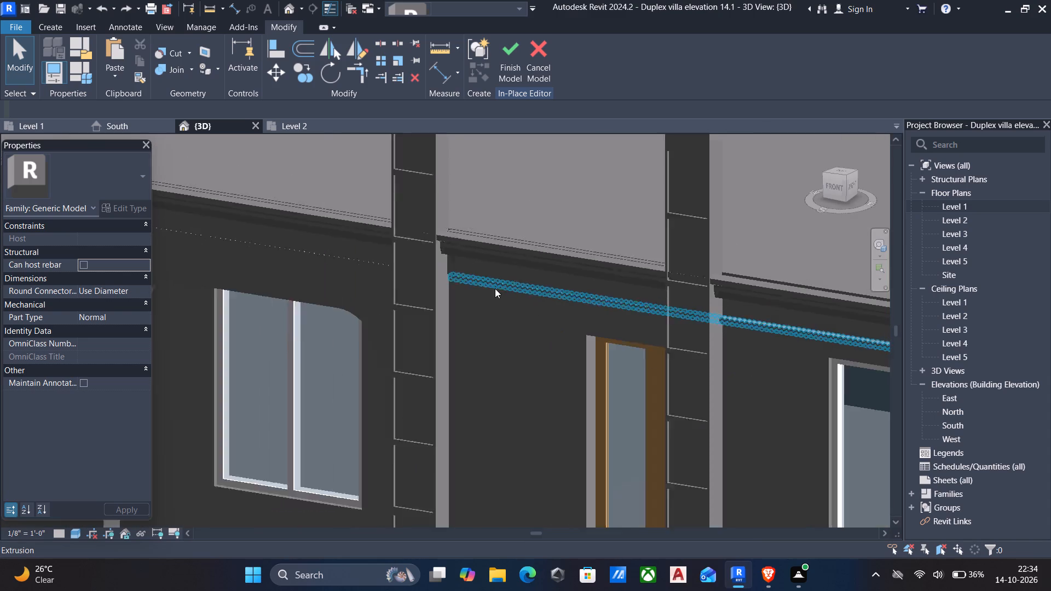
pyautogui.scroll(-5, 595, 303)
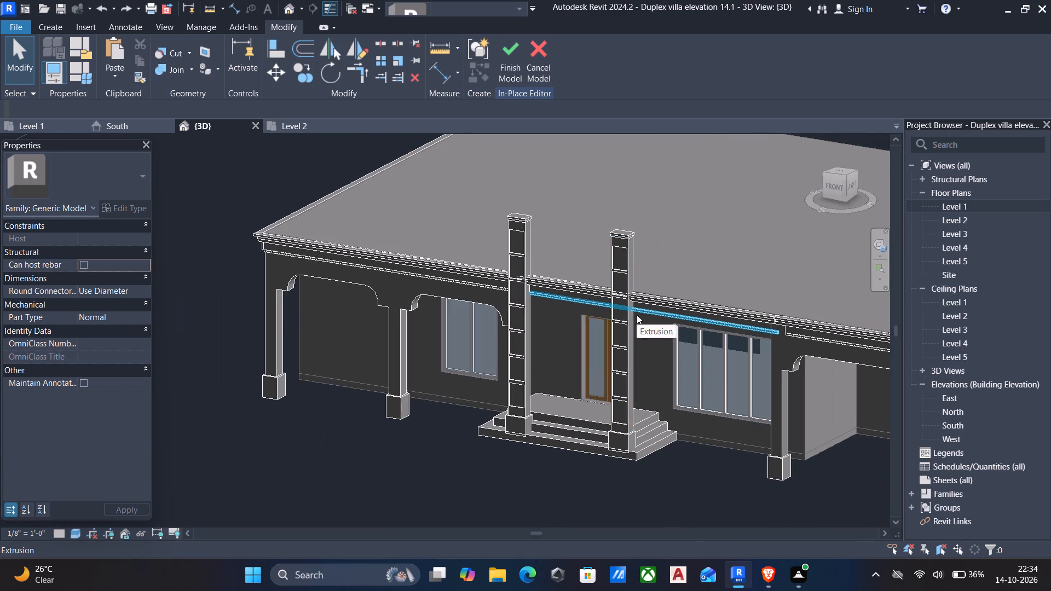
pyautogui.keyDown('shift'); pyautogui.moveTo(637, 315); pyautogui.dragTo(602, 283, button='middle'); pyautogui.keyUp('shift')
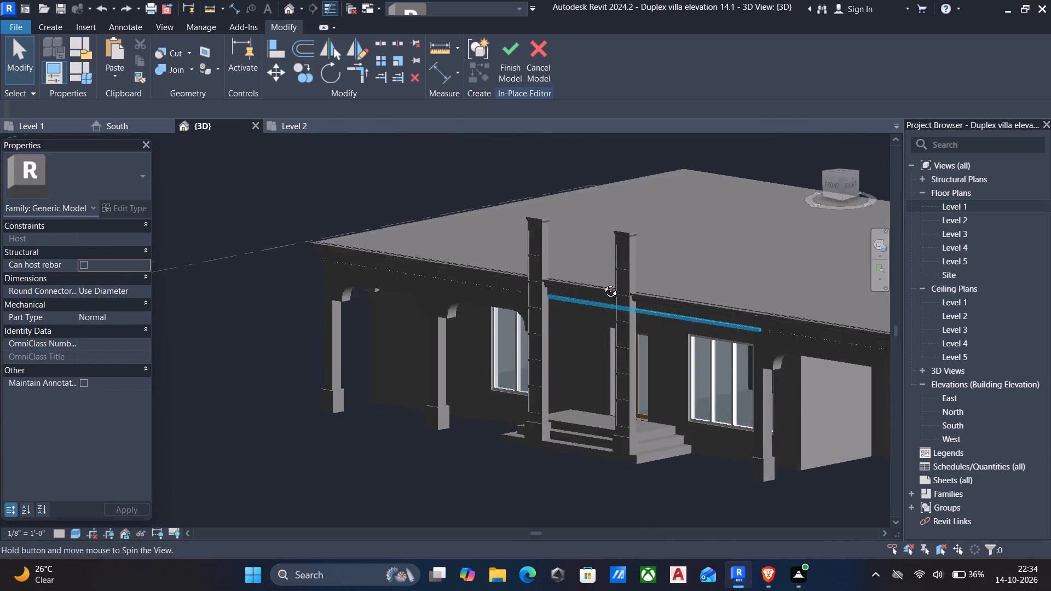
pyautogui.keyDown('shift'); pyautogui.moveTo(602, 283); pyautogui.dragTo(636, 262, button='middle'); pyautogui.keyUp('shift')
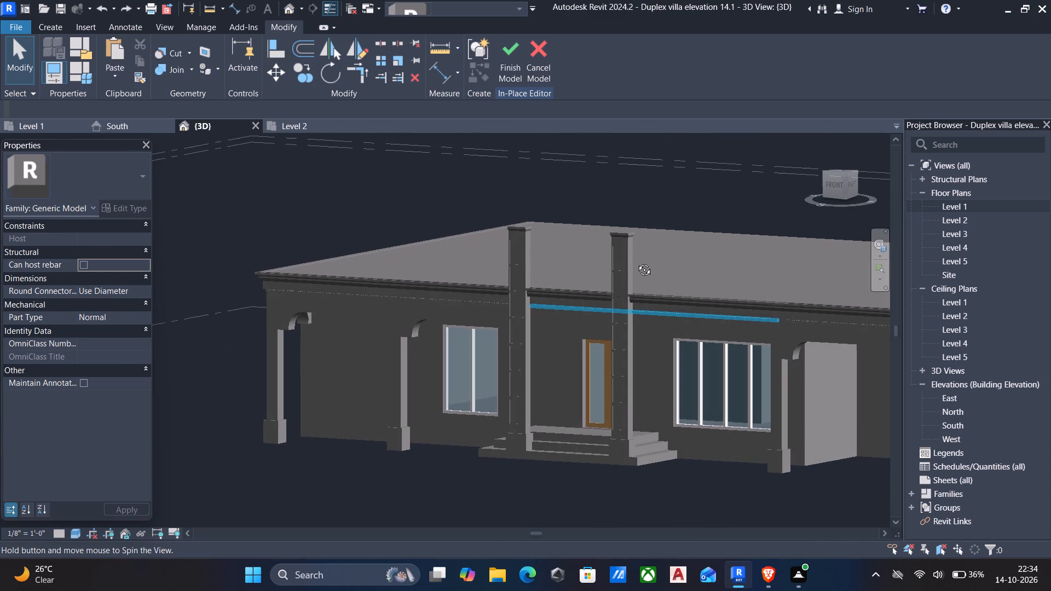
pyautogui.keyDown('shift'); pyautogui.moveTo(636, 262); pyautogui.dragTo(673, 251, button='middle'); pyautogui.keyUp('shift')
# Open the sketch of the scalloped trim crossing the entrance column beside the four-panel window, and view it from the front.
pyautogui.scroll(5, 684, 290)
pyautogui.moveTo(760, 300); pyautogui.dragTo(701, 301, button='middle')
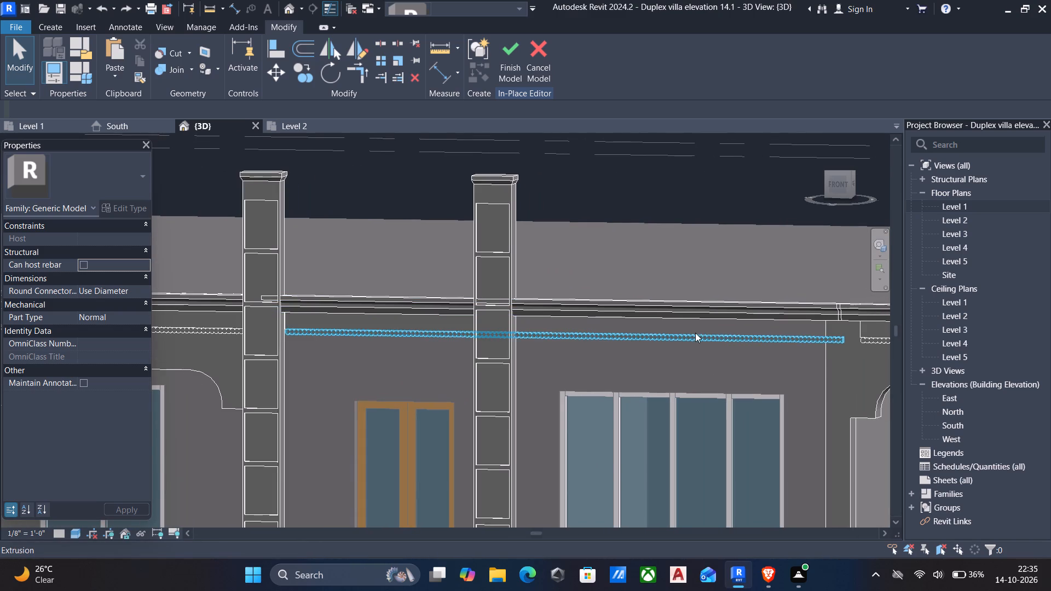
pyautogui.click(695, 333)
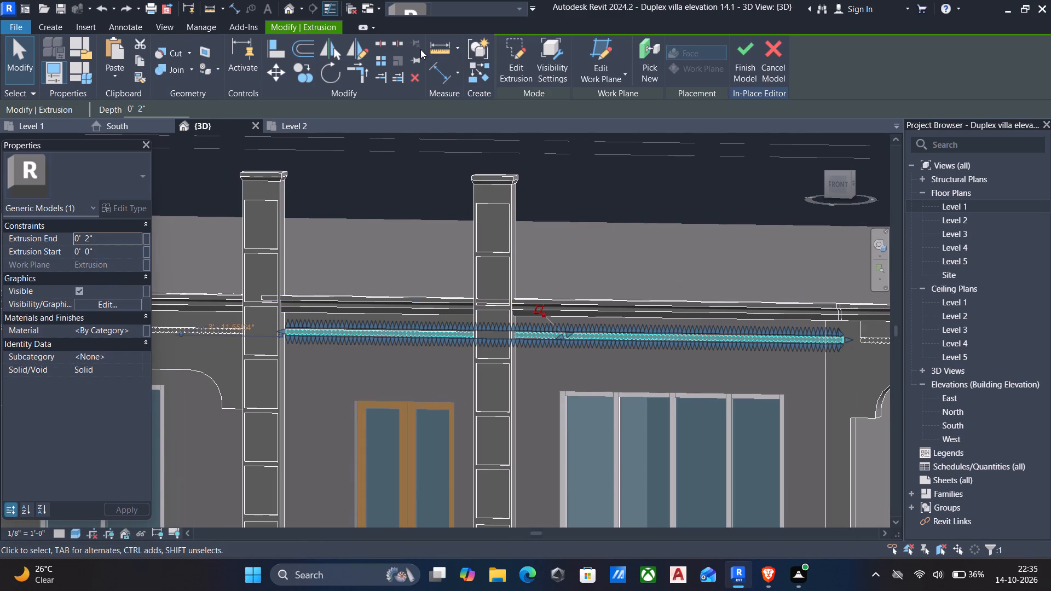
pyautogui.click(511, 47)
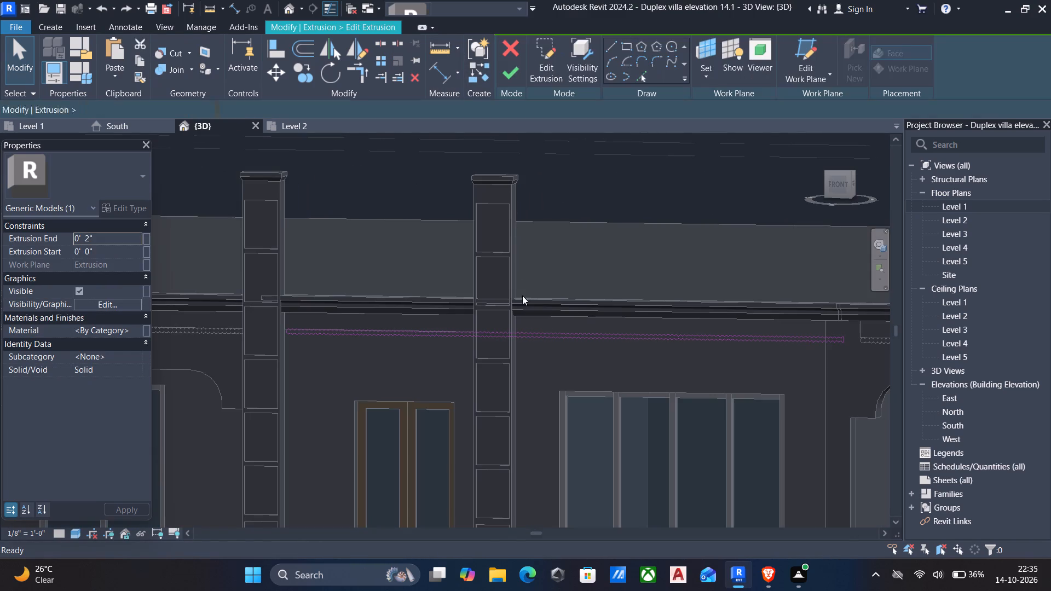
pyautogui.scroll(6, 472, 355)
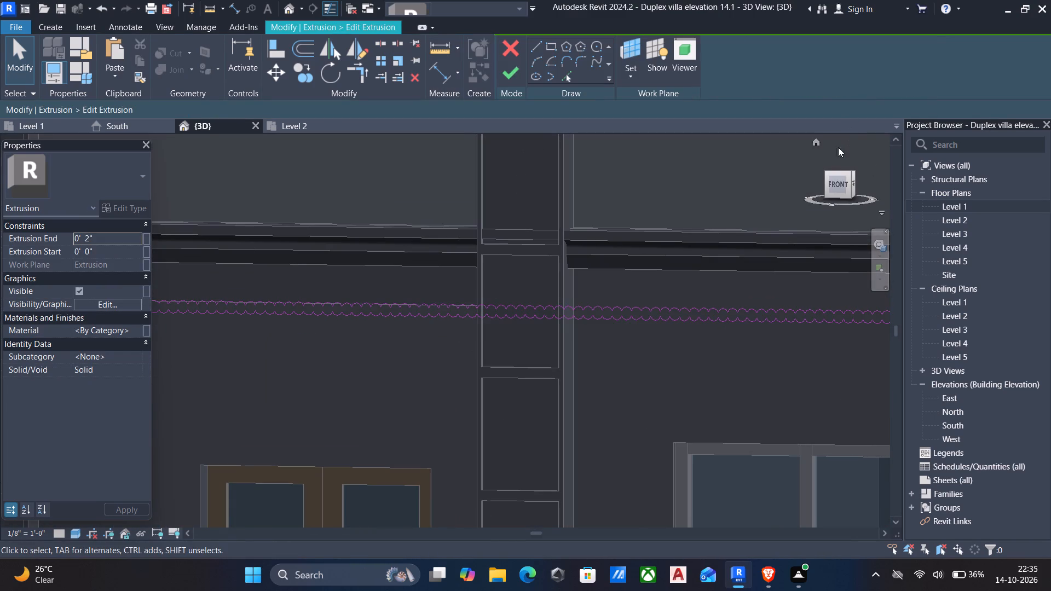
pyautogui.click(834, 182)
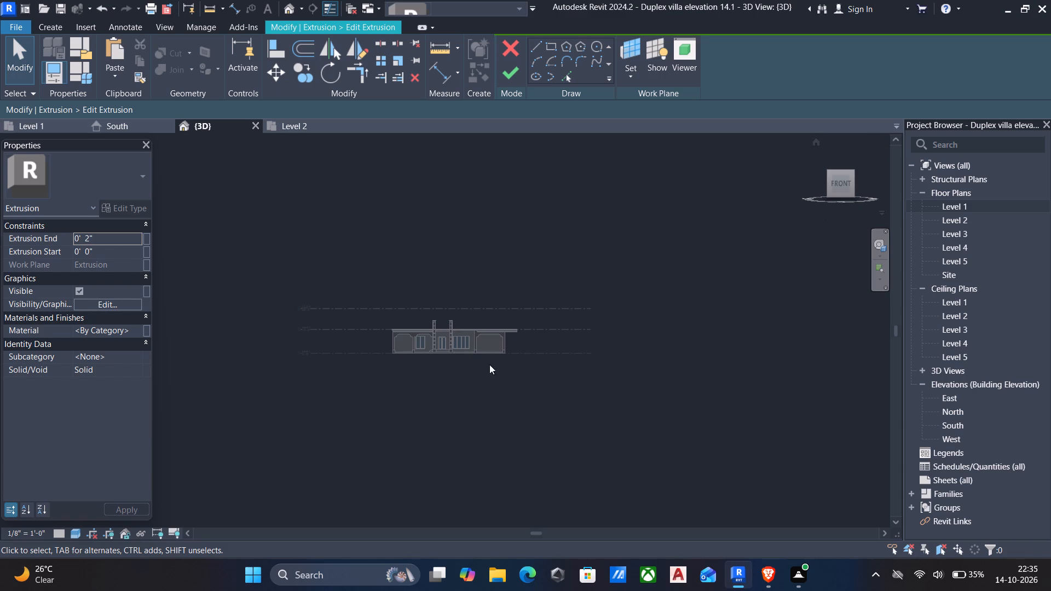
pyautogui.scroll(5, 478, 363)
pyautogui.scroll(5, 527, 273)
pyautogui.scroll(5, 430, 362)
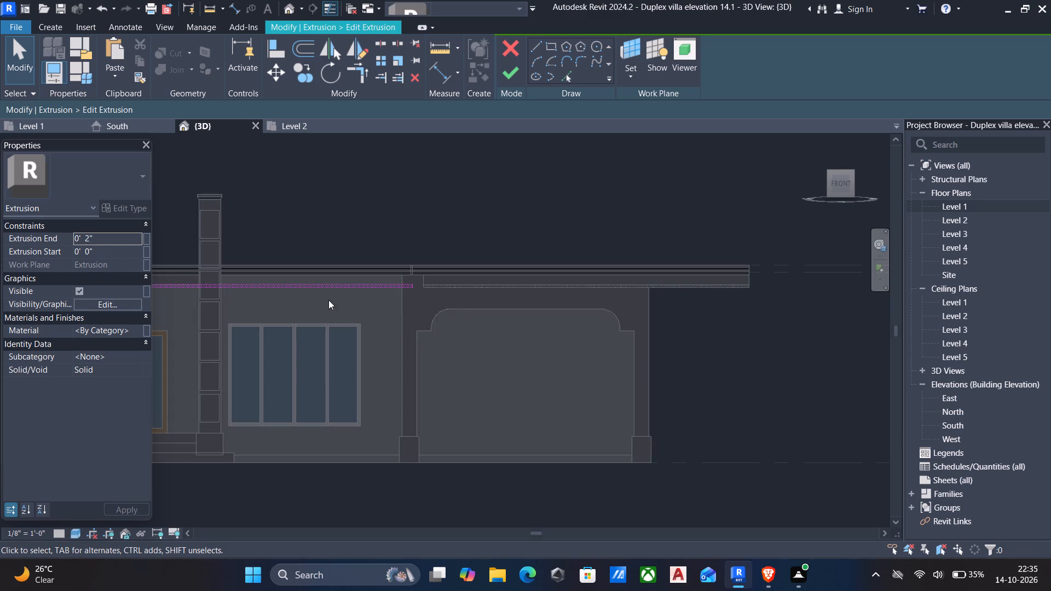
pyautogui.moveTo(311, 303); pyautogui.dragTo(433, 309, button='middle')
pyautogui.scroll(5, 400, 313)
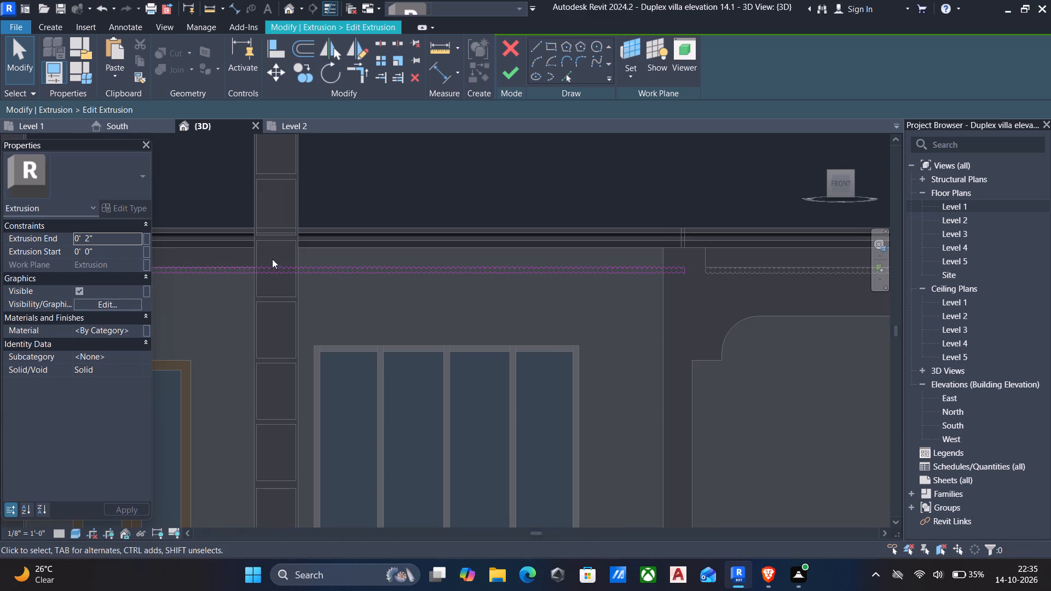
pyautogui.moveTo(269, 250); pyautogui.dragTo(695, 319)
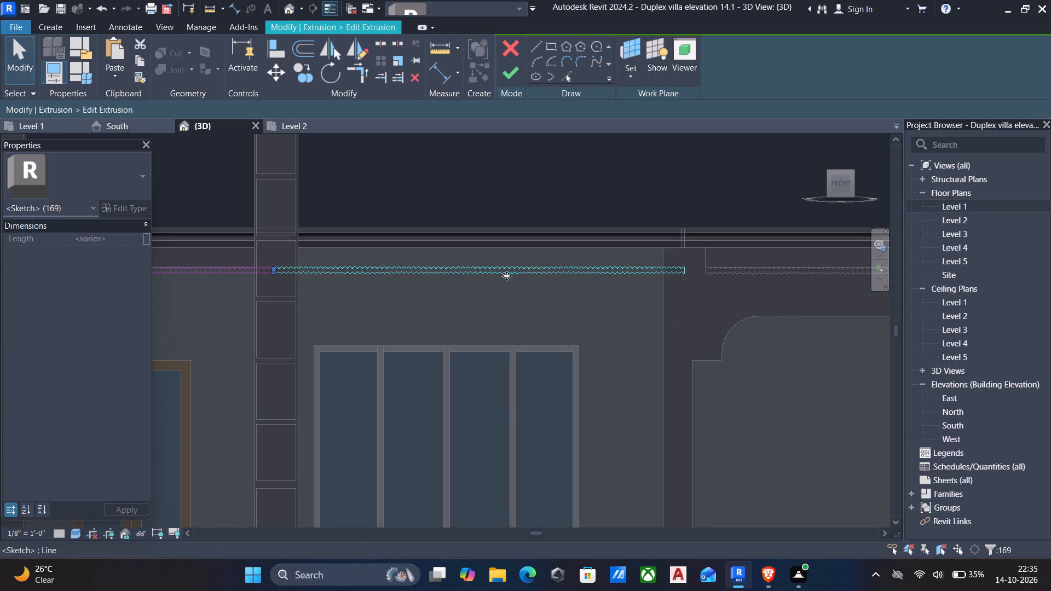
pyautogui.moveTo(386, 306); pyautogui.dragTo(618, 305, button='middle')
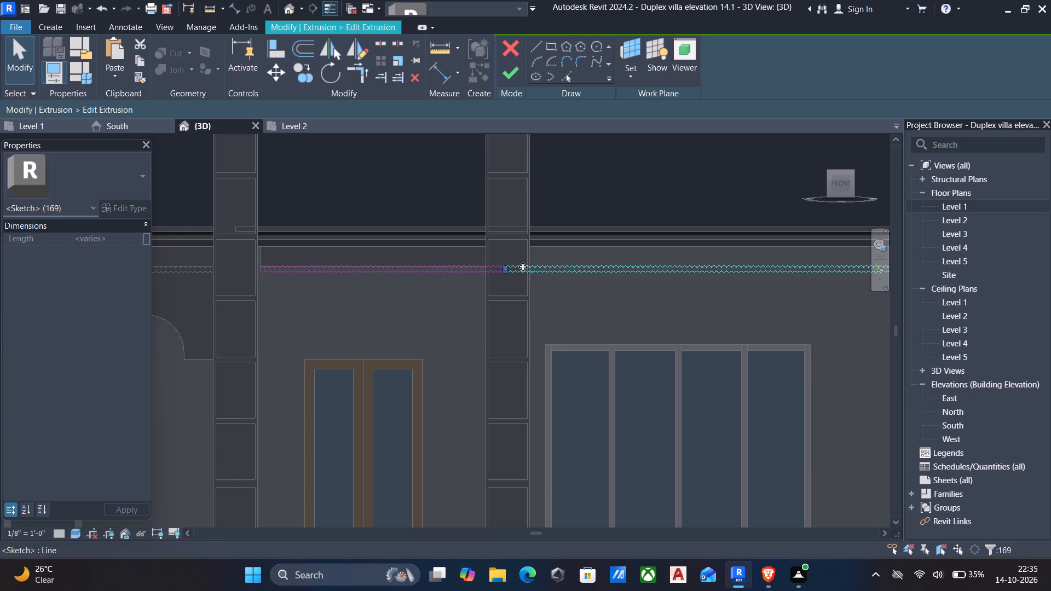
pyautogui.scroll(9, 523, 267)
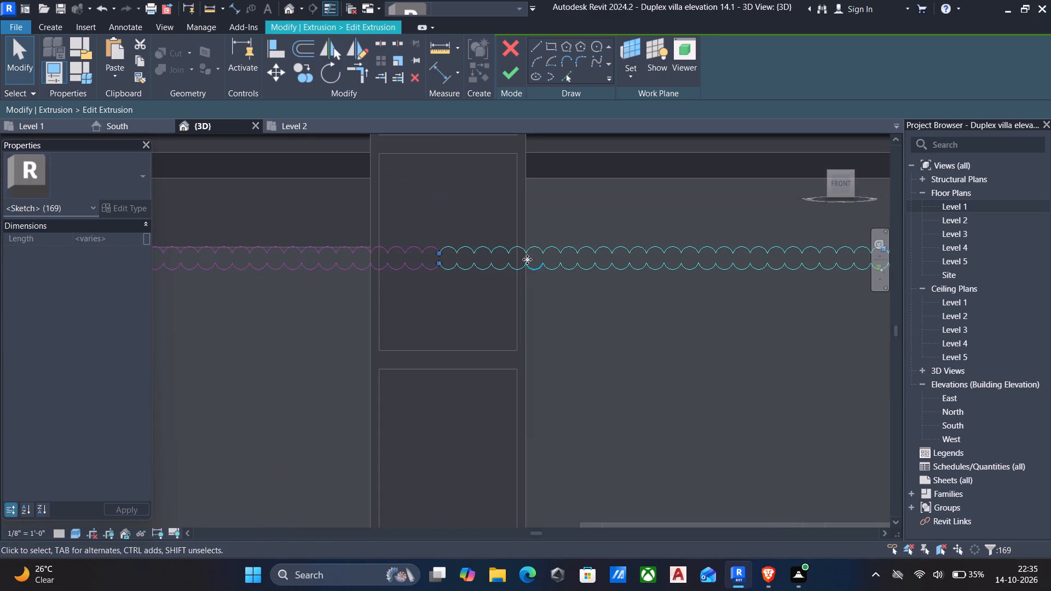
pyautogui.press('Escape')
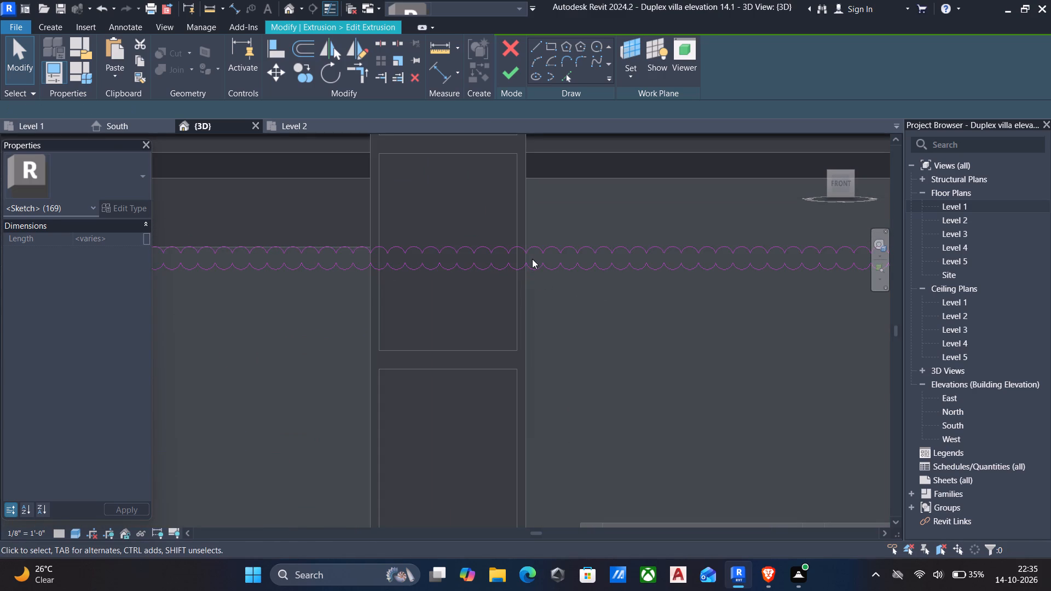
# Draw a vertical line closing the scalloped trim profile at the entrance column's door-side face.
pyautogui.scroll(3, 367, 237)
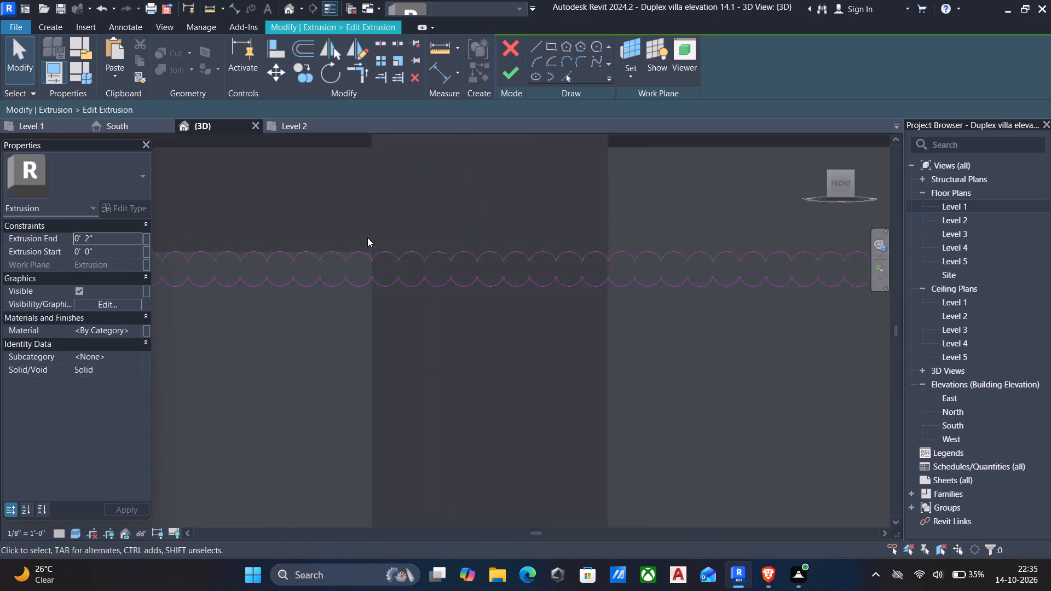
pyautogui.scroll(7, 367, 237)
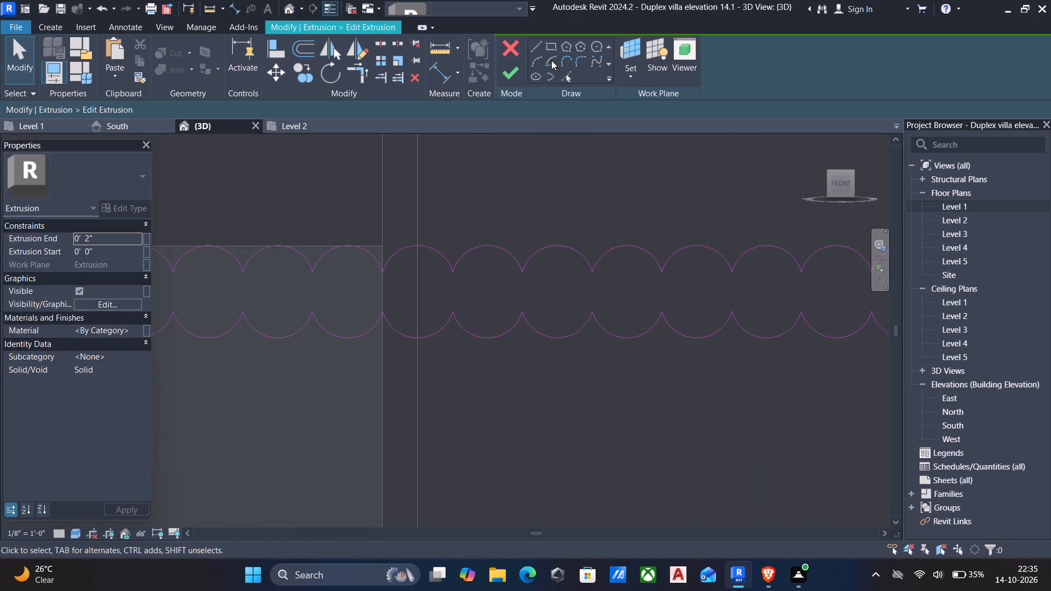
pyautogui.click(534, 44)
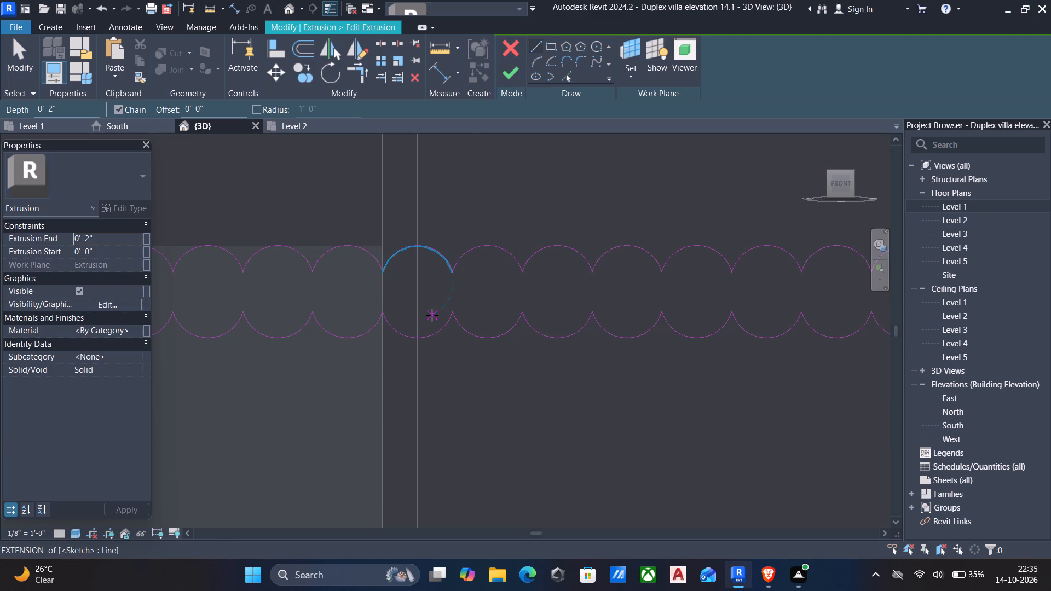
pyautogui.scroll(4, 431, 316)
pyautogui.click(343, 239)
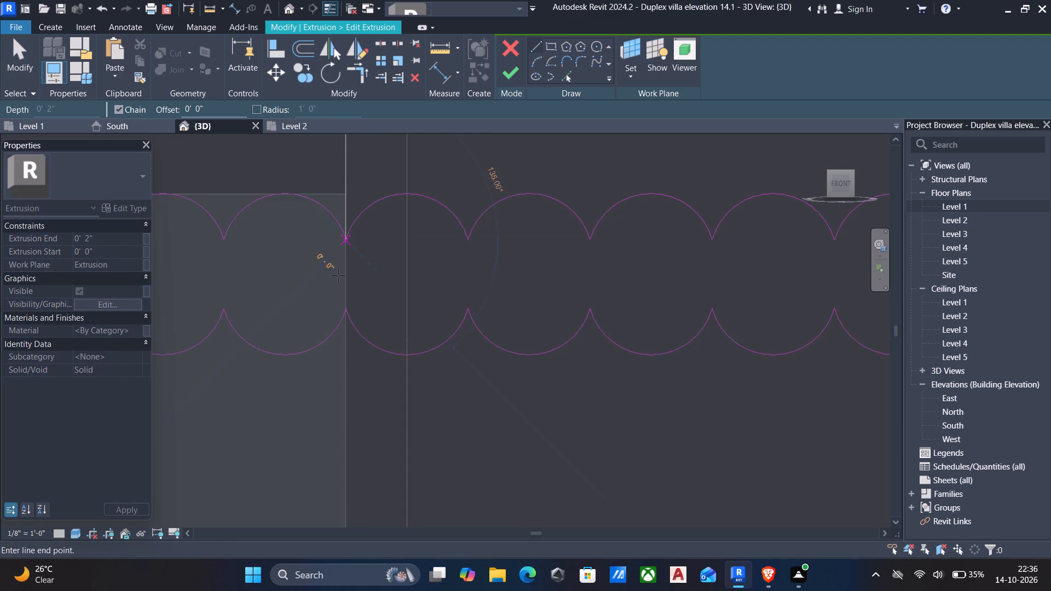
pyautogui.click(347, 311)
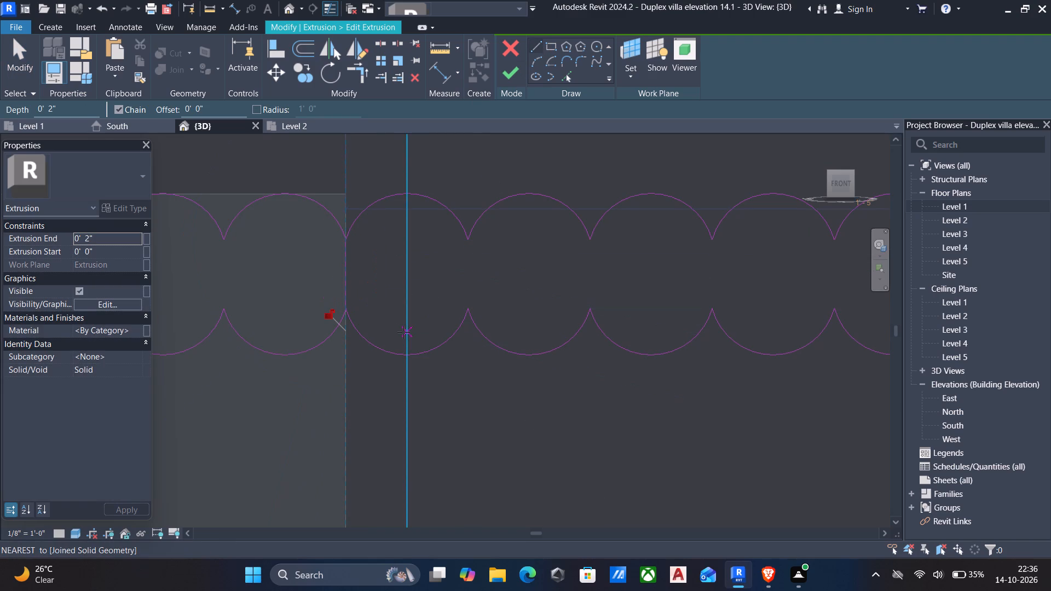
pyautogui.press('Escape')
# Draw a vertical line closing the scalloped trim profile at the same entrance column's window-side face.
pyautogui.scroll(-5, 418, 337)
pyautogui.moveTo(570, 347); pyautogui.dragTo(472, 303, button='middle')
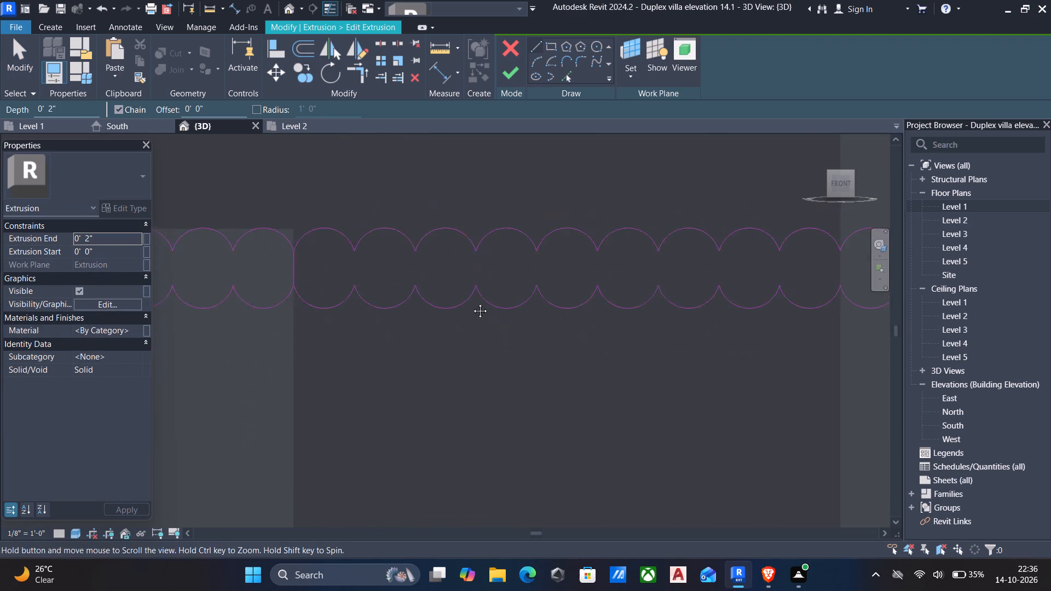
pyautogui.moveTo(472, 303); pyautogui.dragTo(472, 303, button='middle')
pyautogui.scroll(-6, 472, 303)
pyautogui.moveTo(674, 338); pyautogui.dragTo(452, 379, button='middle')
pyautogui.scroll(-5, 441, 381)
pyautogui.moveTo(583, 357); pyautogui.dragTo(380, 399, button='middle')
pyautogui.scroll(-5, 509, 391)
pyautogui.scroll(11, 348, 399)
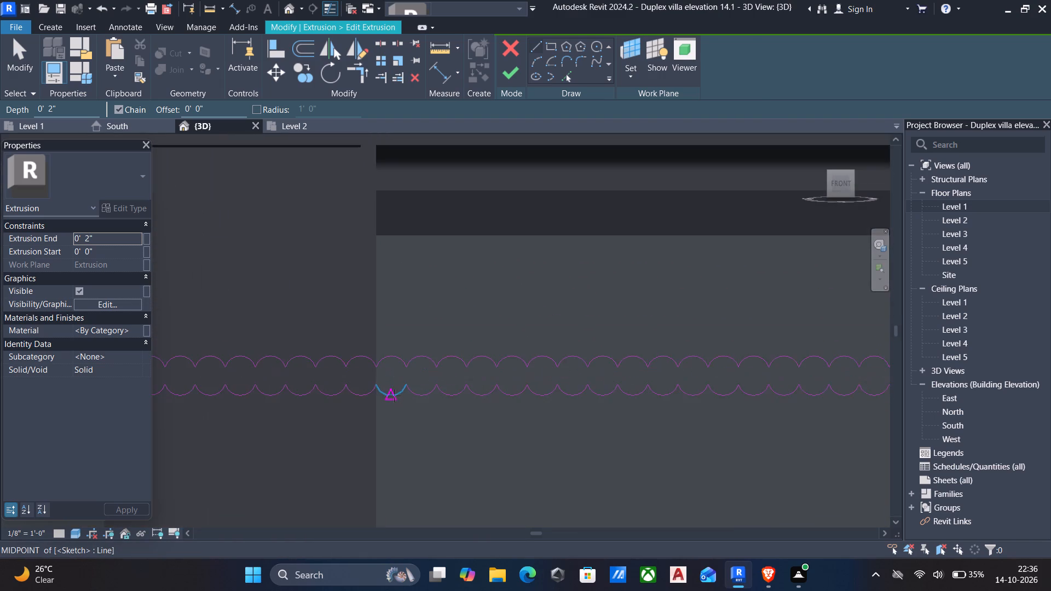
pyautogui.scroll(5, 394, 396)
pyautogui.click(356, 338)
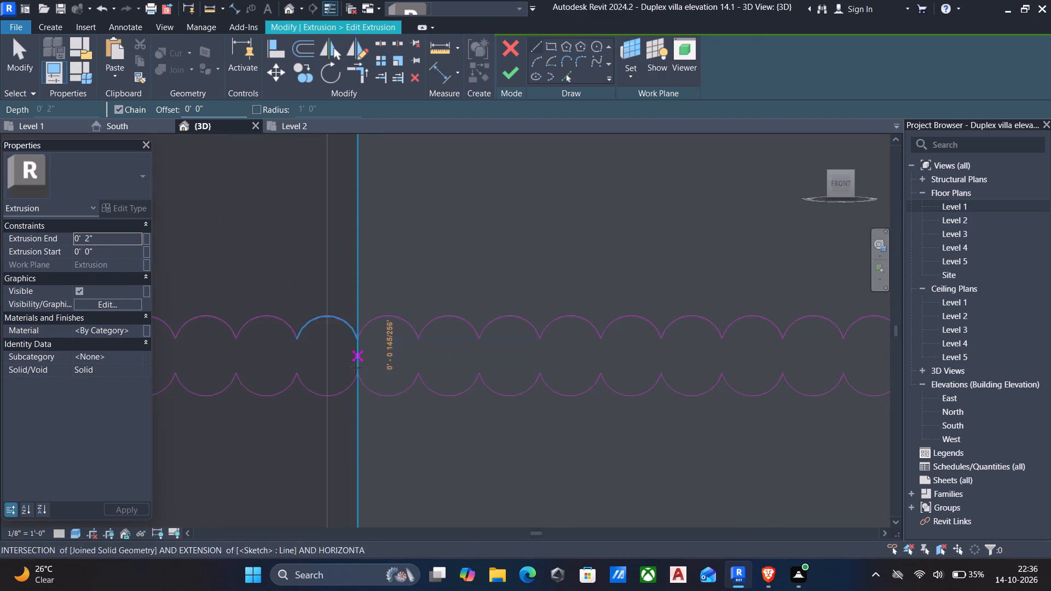
pyautogui.click(355, 372)
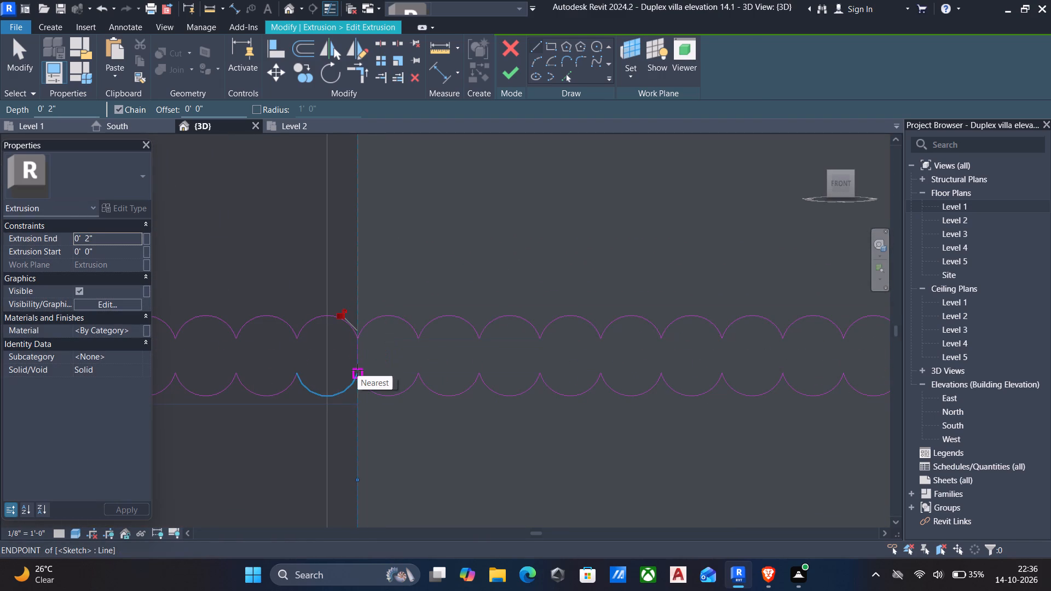
pyautogui.press('Escape')
pyautogui.press('Escape')
# Delete the upper and lower scallop arcs crossing the entrance column between the two closing lines.
pyautogui.moveTo(345, 369); pyautogui.dragTo(573, 299, button='middle')
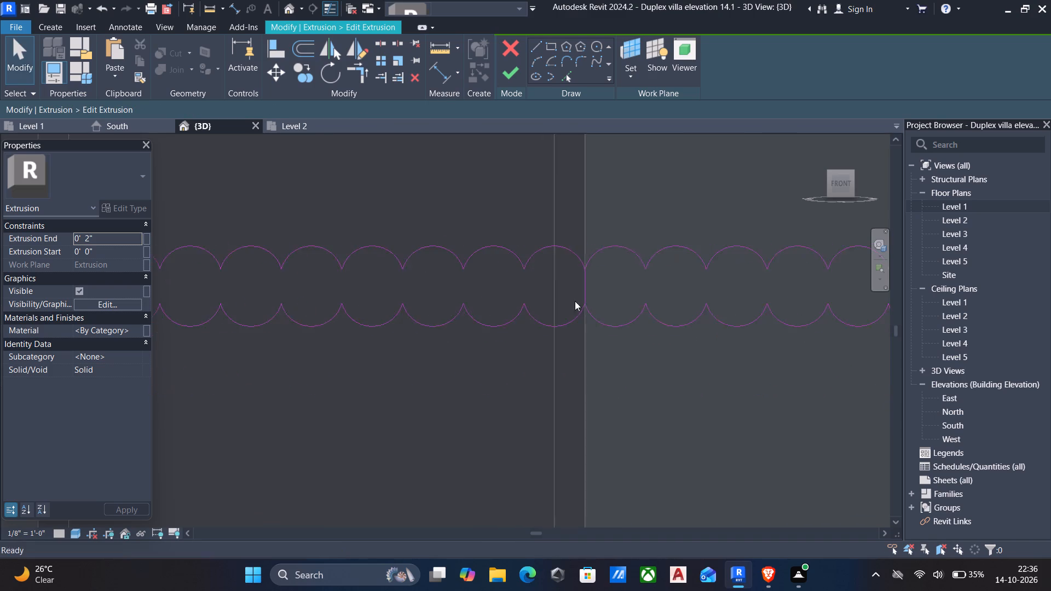
pyautogui.scroll(-5, 575, 301)
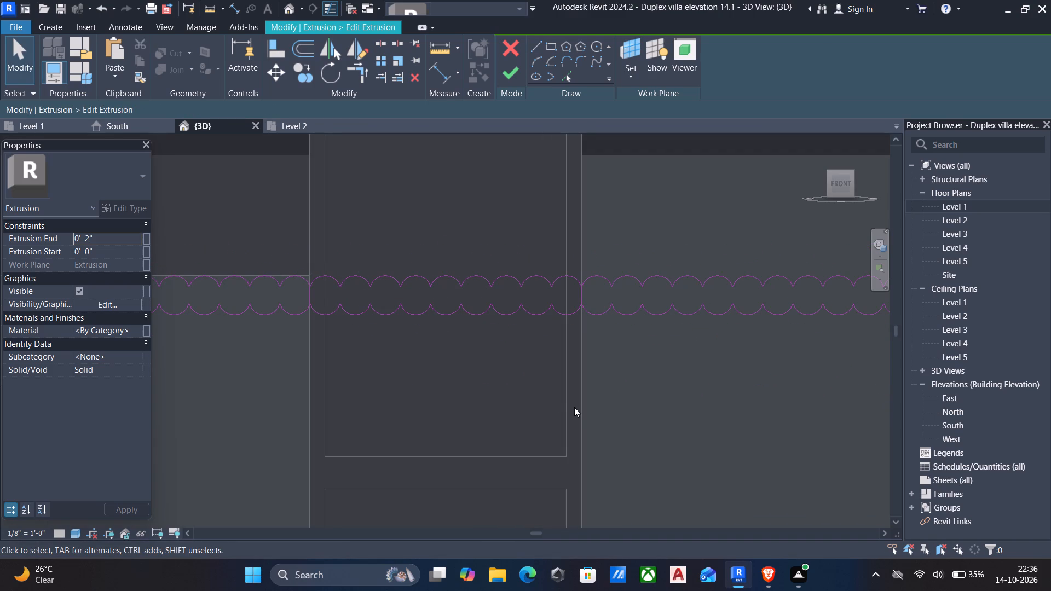
pyautogui.moveTo(540, 404); pyautogui.dragTo(358, 227)
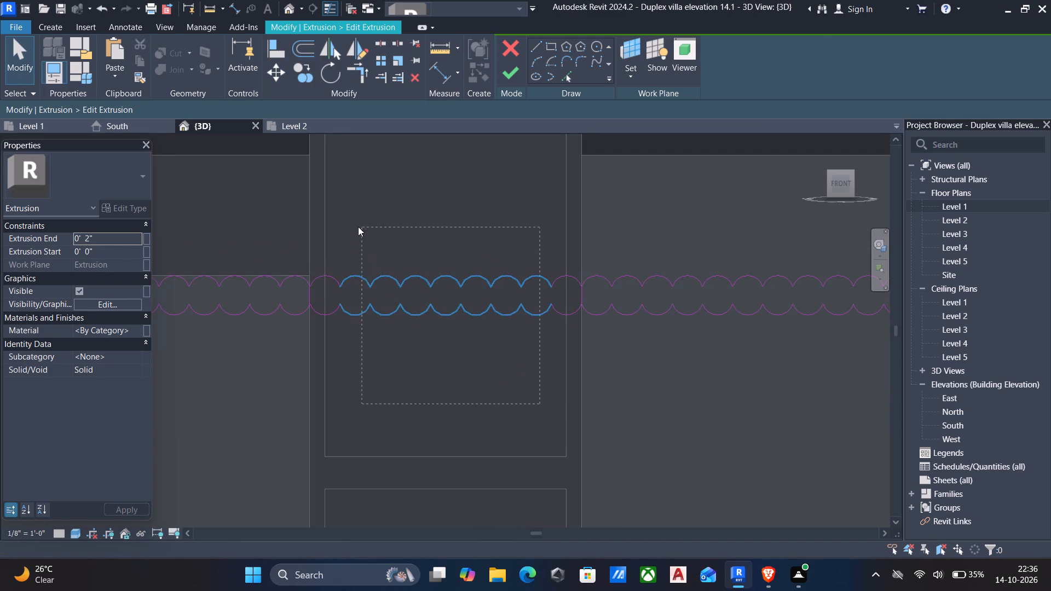
pyautogui.moveTo(358, 227); pyautogui.dragTo(336, 226)
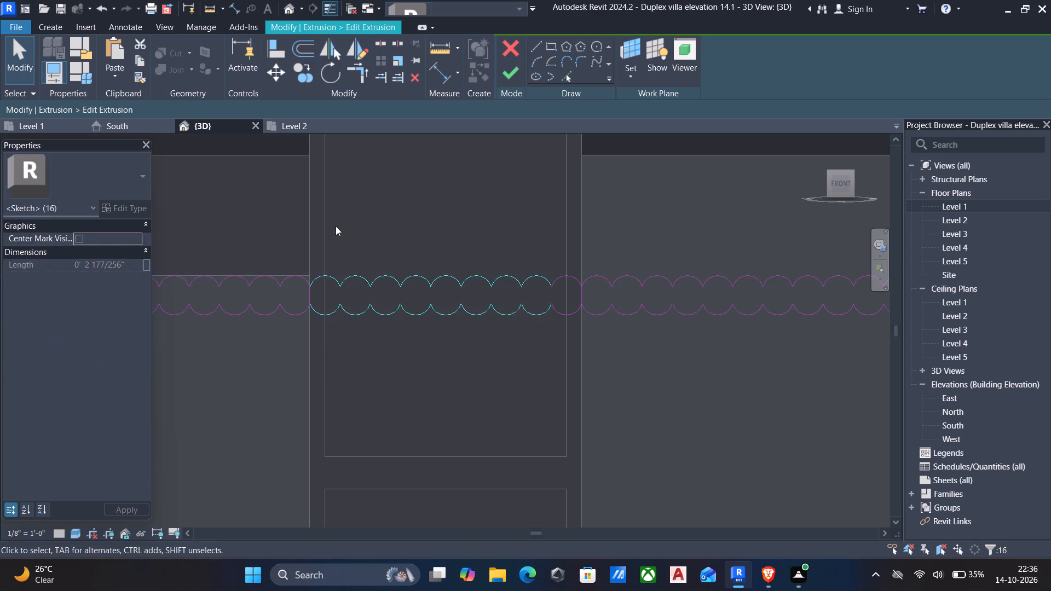
pyautogui.press('Delete')
pyautogui.moveTo(557, 354); pyautogui.dragTo(511, 273)
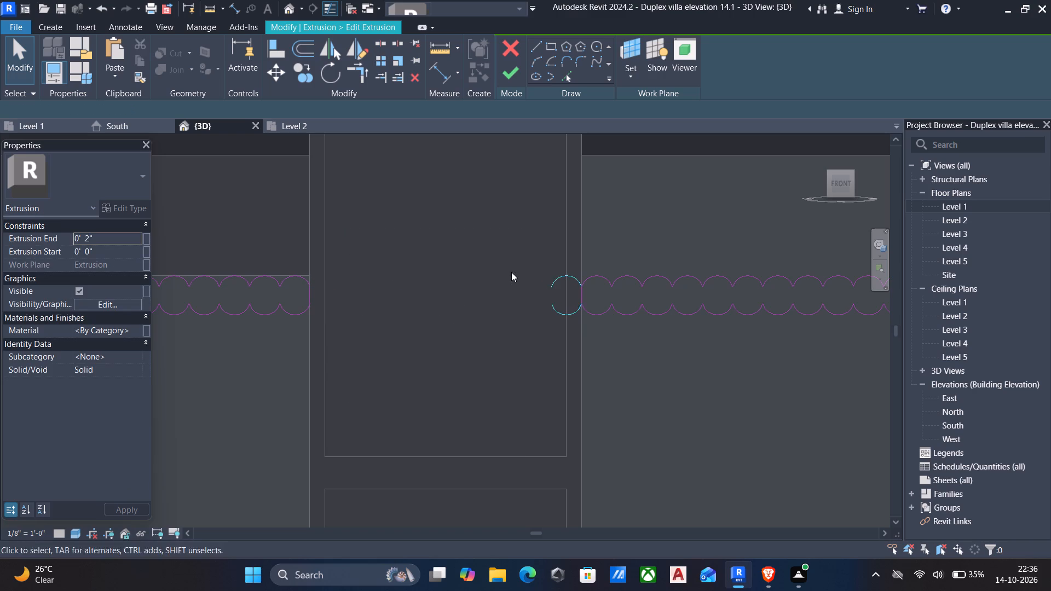
pyautogui.press('Delete')
# Pick the vertical face edge of the porch column beside the four-panel window as a sketch line crossing the trim's end.
pyautogui.scroll(-6, 596, 306)
pyautogui.moveTo(595, 317); pyautogui.dragTo(521, 305, button='middle')
pyautogui.scroll(-2, 521, 305)
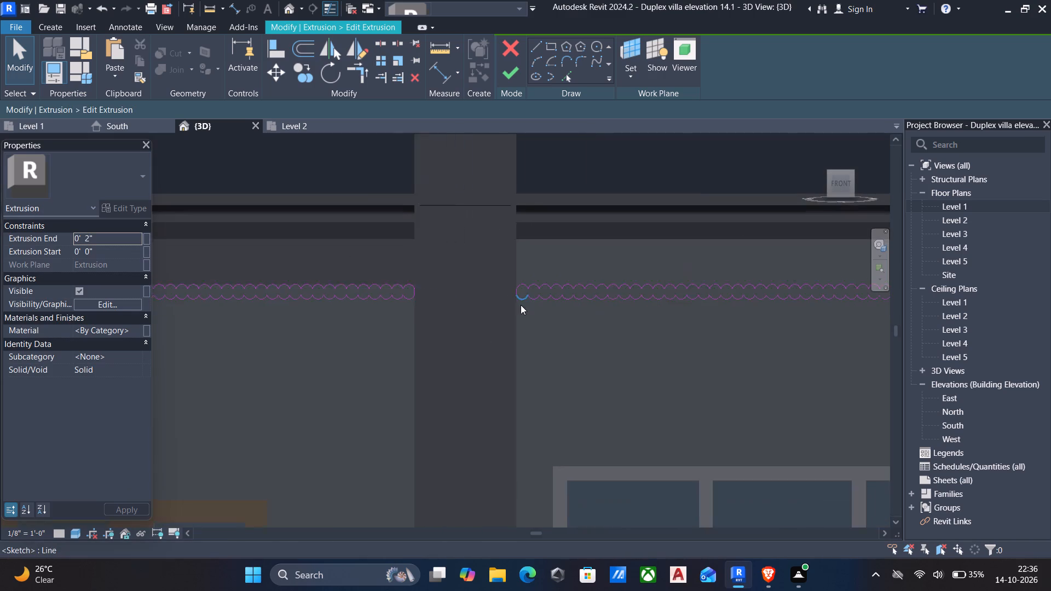
pyautogui.scroll(-3, 521, 305)
pyautogui.moveTo(682, 328); pyautogui.dragTo(323, 389, button='middle')
pyautogui.scroll(-1, 323, 387)
pyautogui.moveTo(617, 390); pyautogui.dragTo(504, 341, button='middle')
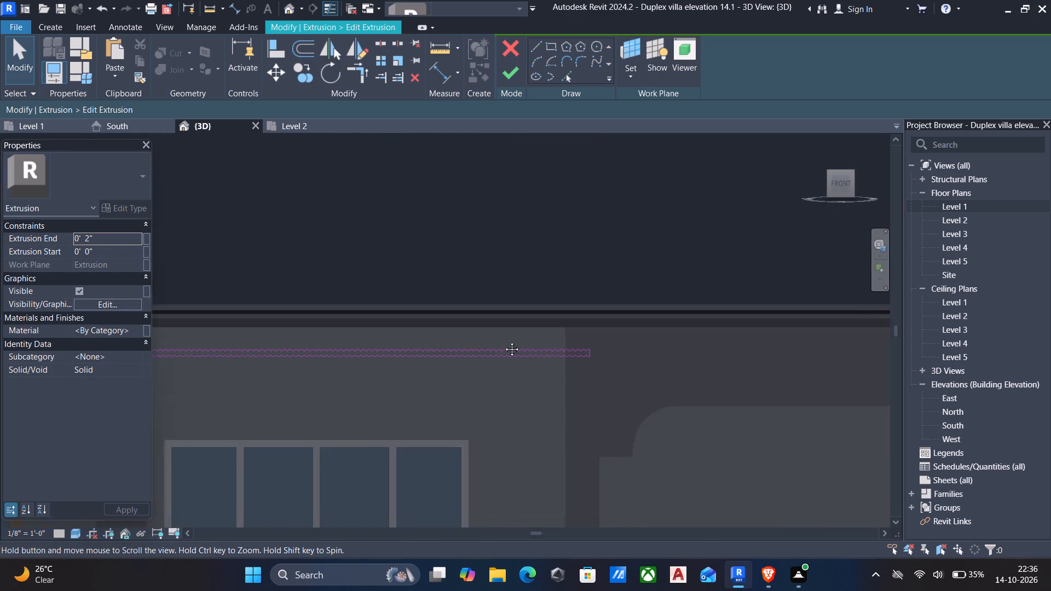
pyautogui.moveTo(504, 341); pyautogui.dragTo(397, 297, button='middle')
pyautogui.scroll(-1, 391, 299)
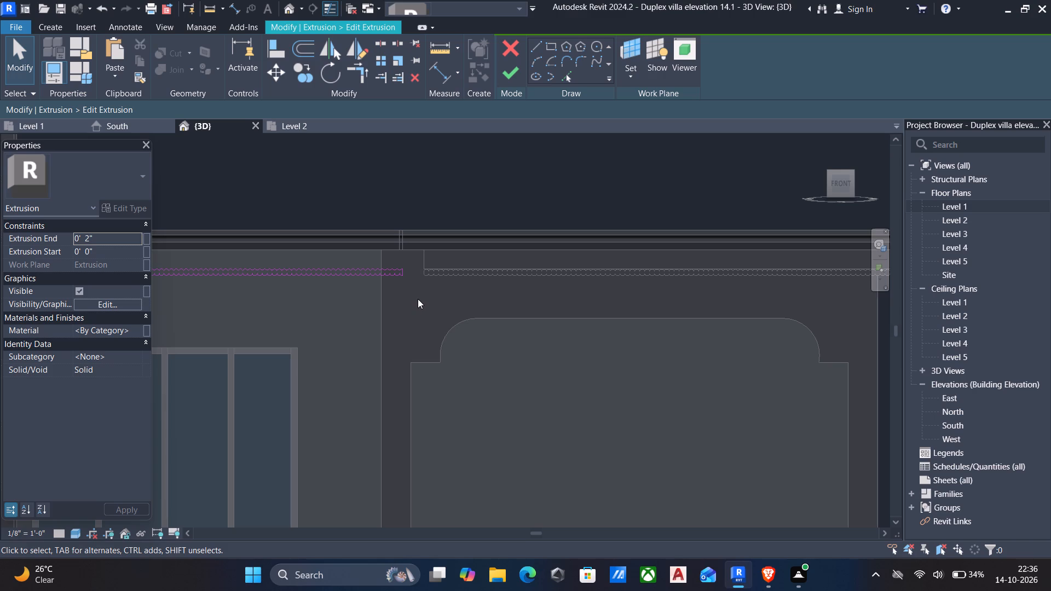
pyautogui.scroll(-4, 418, 299)
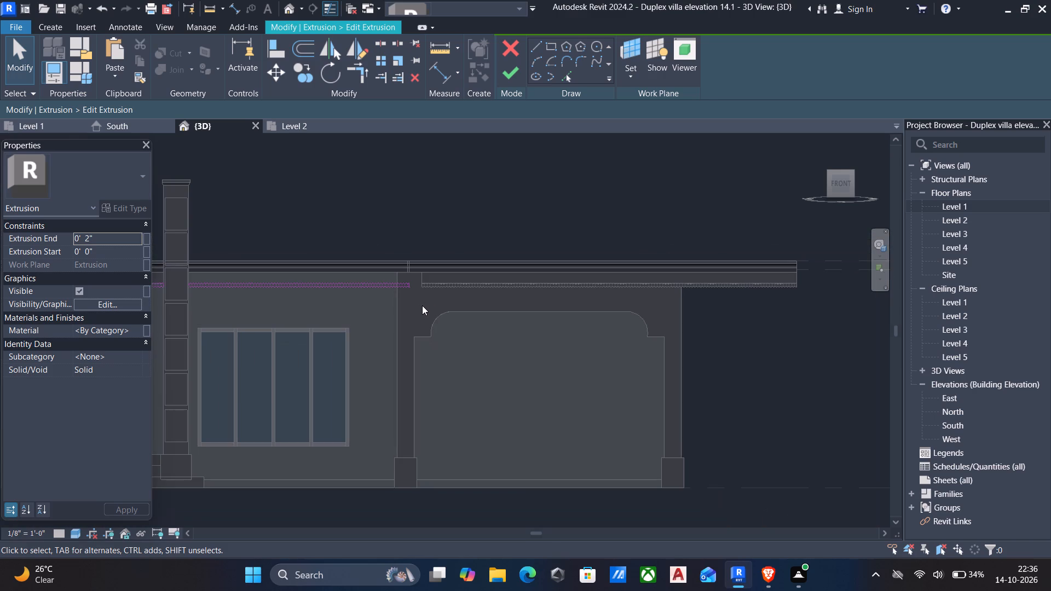
pyautogui.moveTo(432, 317); pyautogui.dragTo(556, 295, button='middle')
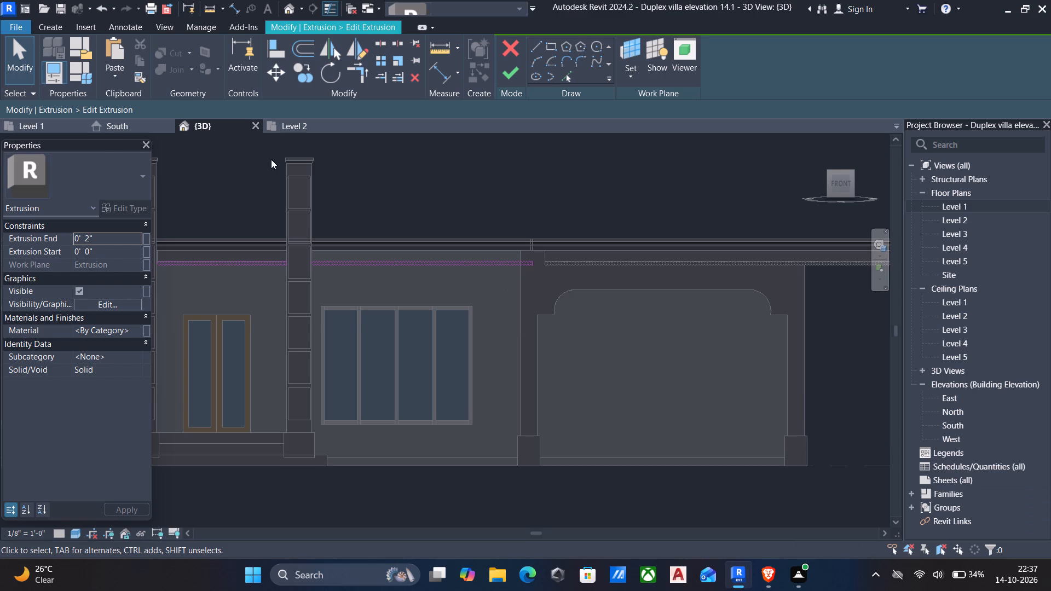
pyautogui.scroll(4, 294, 280)
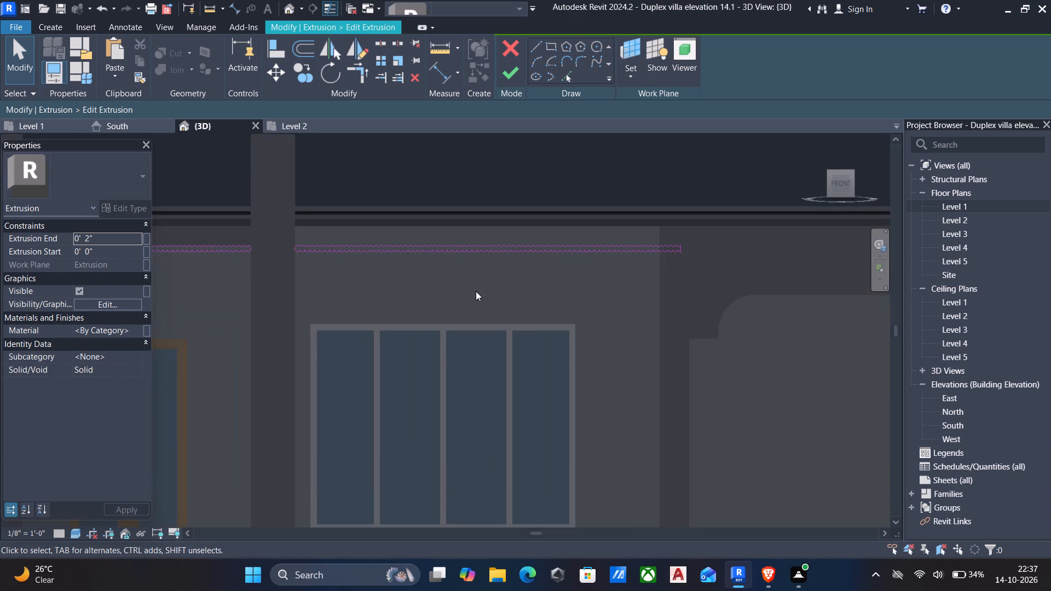
pyautogui.scroll(-3, 476, 292)
pyautogui.moveTo(463, 306); pyautogui.dragTo(423, 312, button='middle')
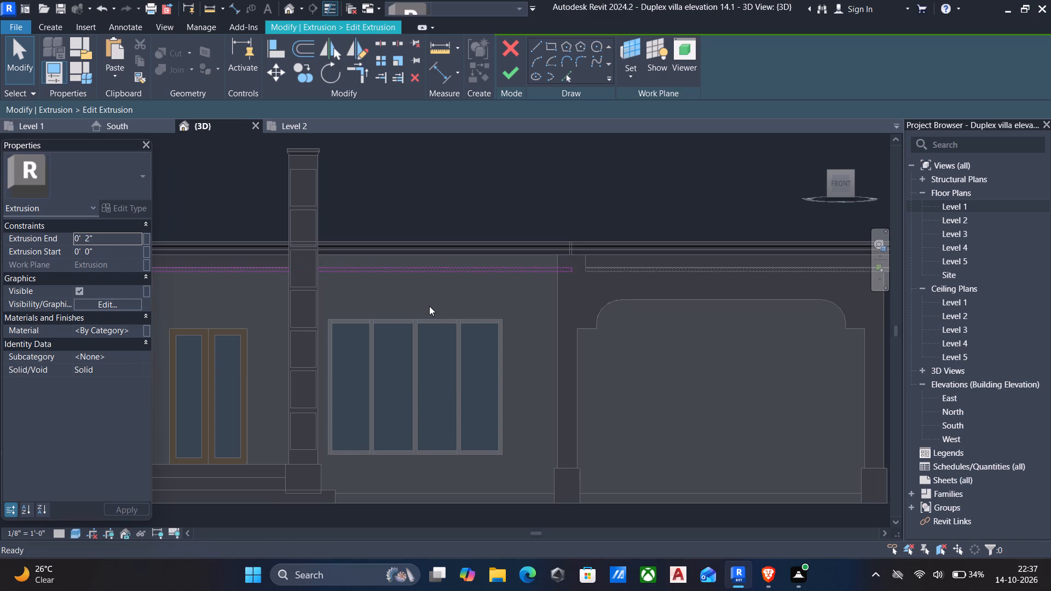
pyautogui.scroll(11, 552, 270)
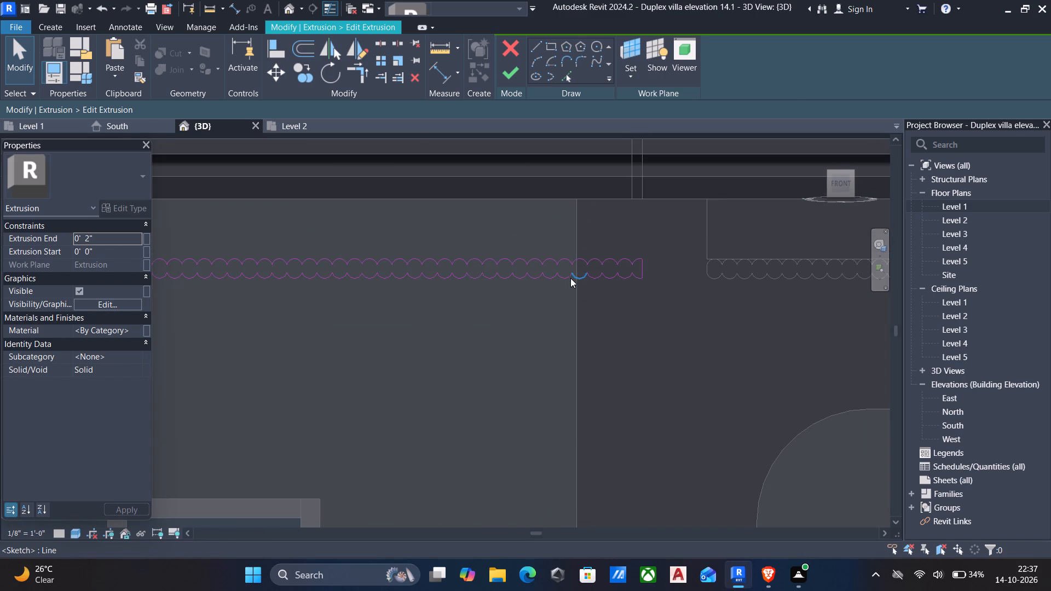
pyautogui.click(561, 77)
pyautogui.scroll(4, 617, 284)
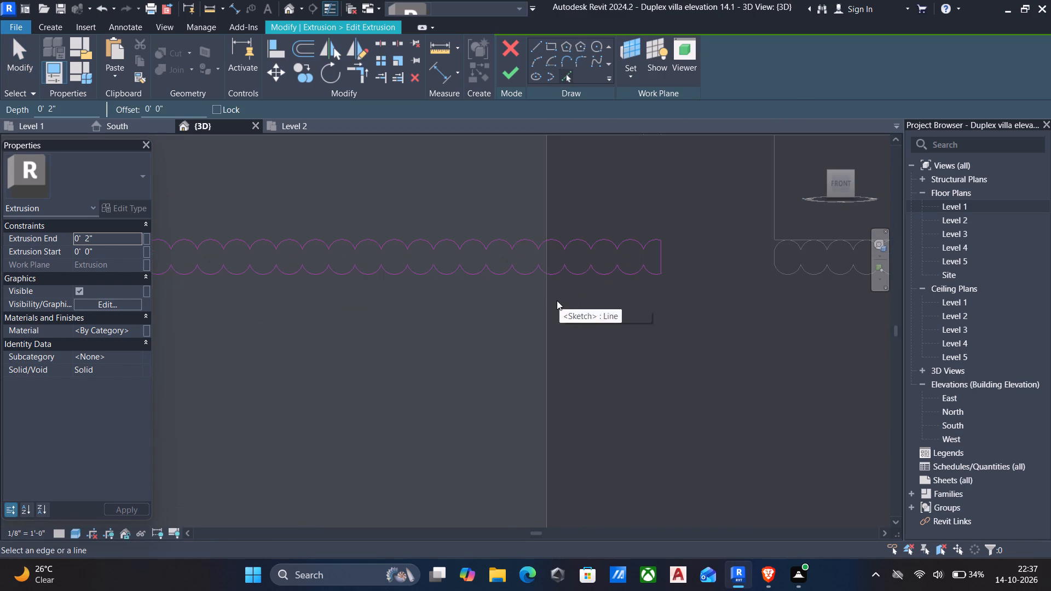
pyautogui.click(550, 303)
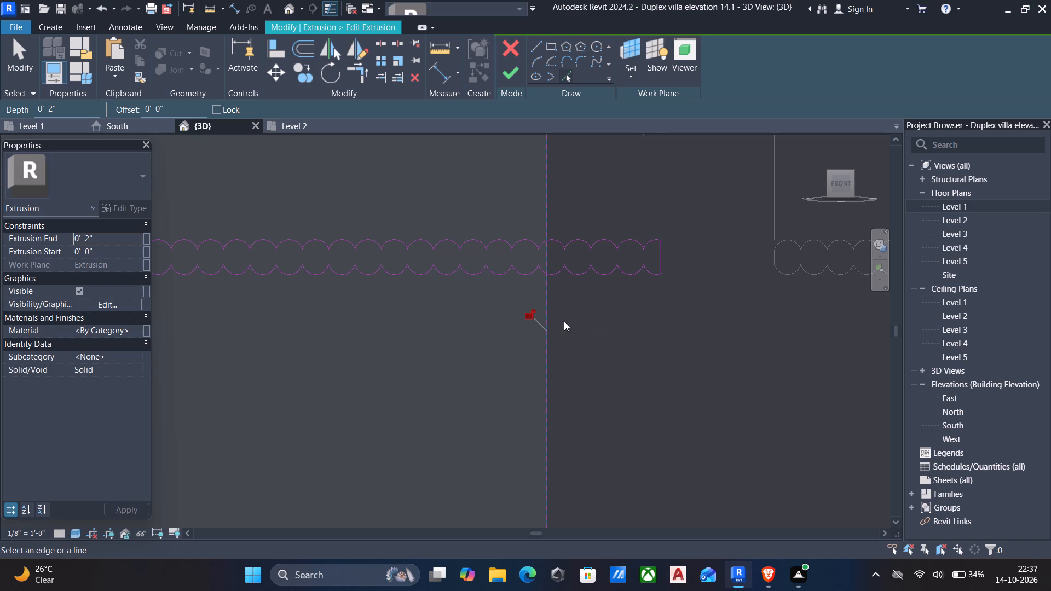
# Trim the upper and lower scallop arcs and the picked vertical line to meet at the porch column's face, closing the trim profile.
pyautogui.press('Escape')
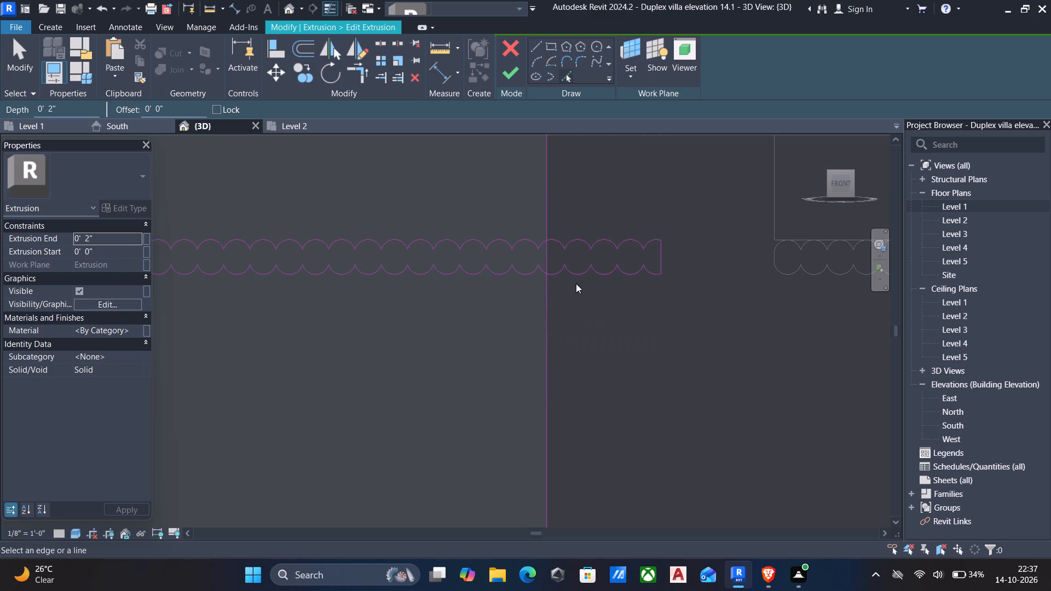
pyautogui.scroll(-4, 644, 312)
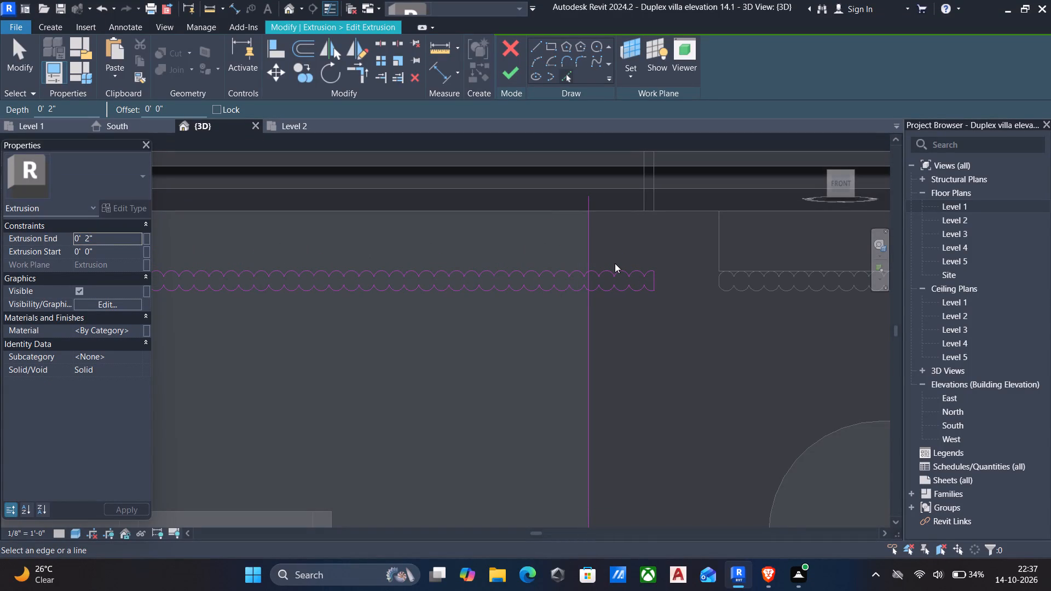
pyautogui.write('tr')
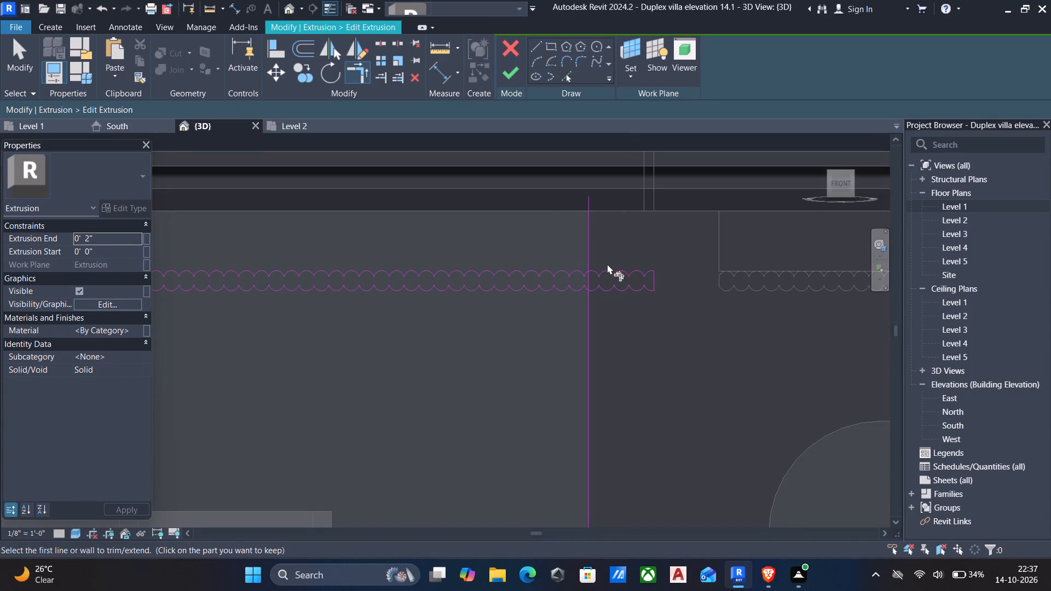
pyautogui.scroll(5, 607, 264)
pyautogui.scroll(5, 548, 287)
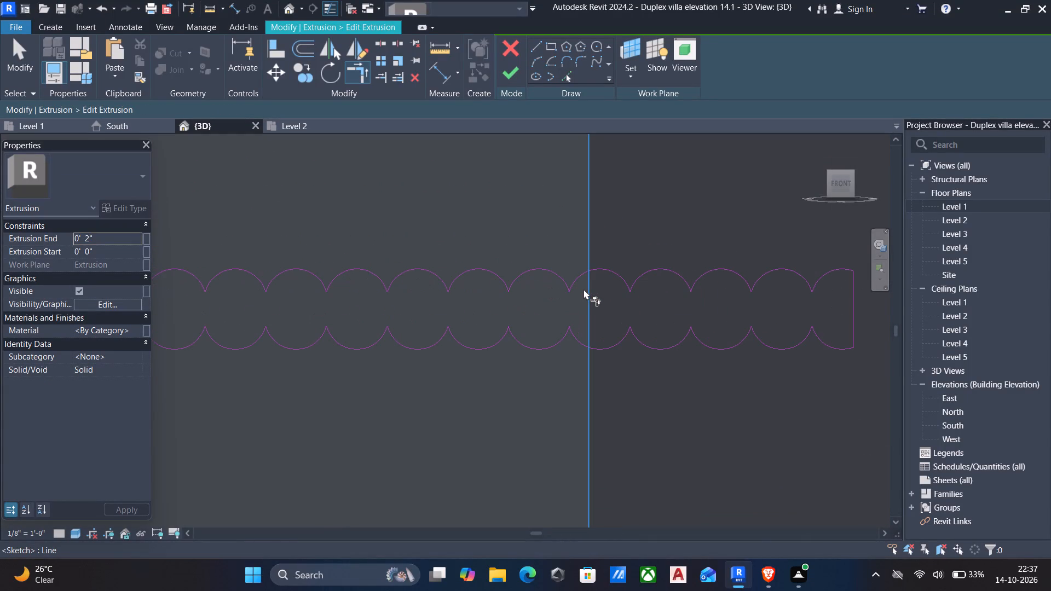
pyautogui.click(585, 289)
pyautogui.click(580, 275)
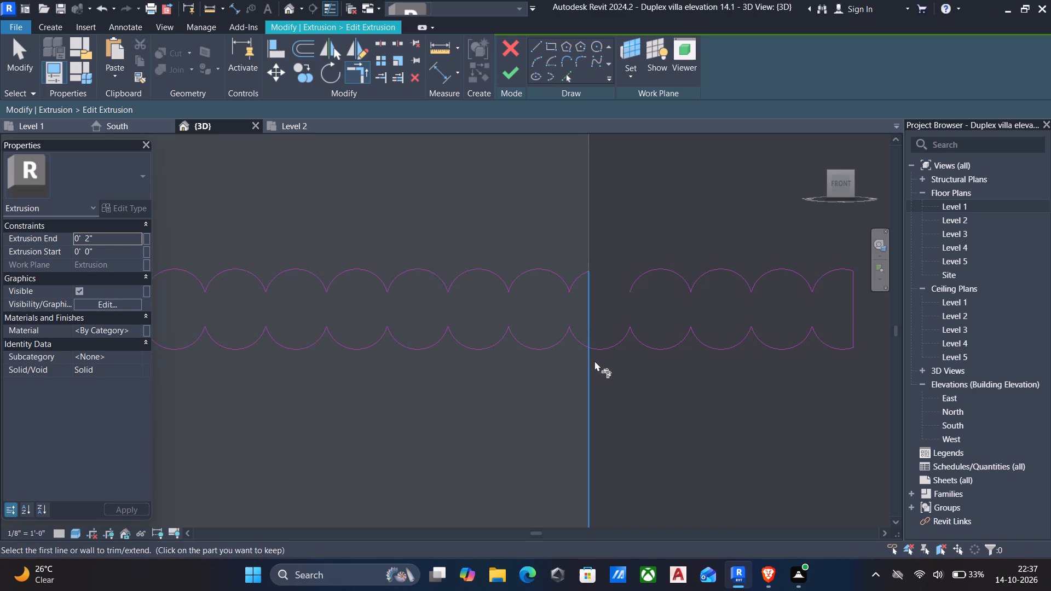
pyautogui.click(588, 358)
pyautogui.click(578, 338)
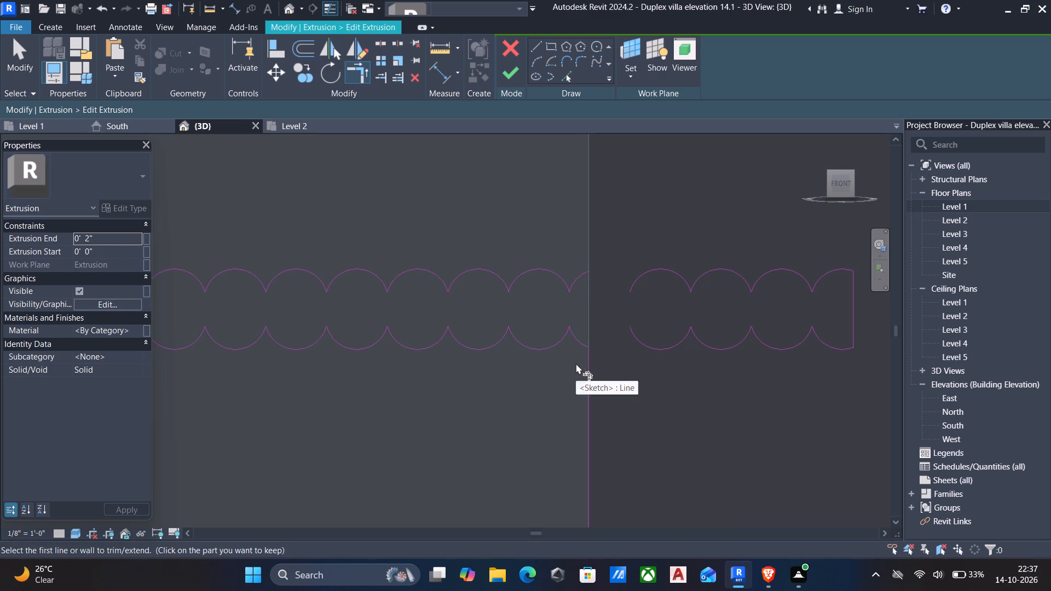
pyautogui.hotkey('ctrl', 'z')
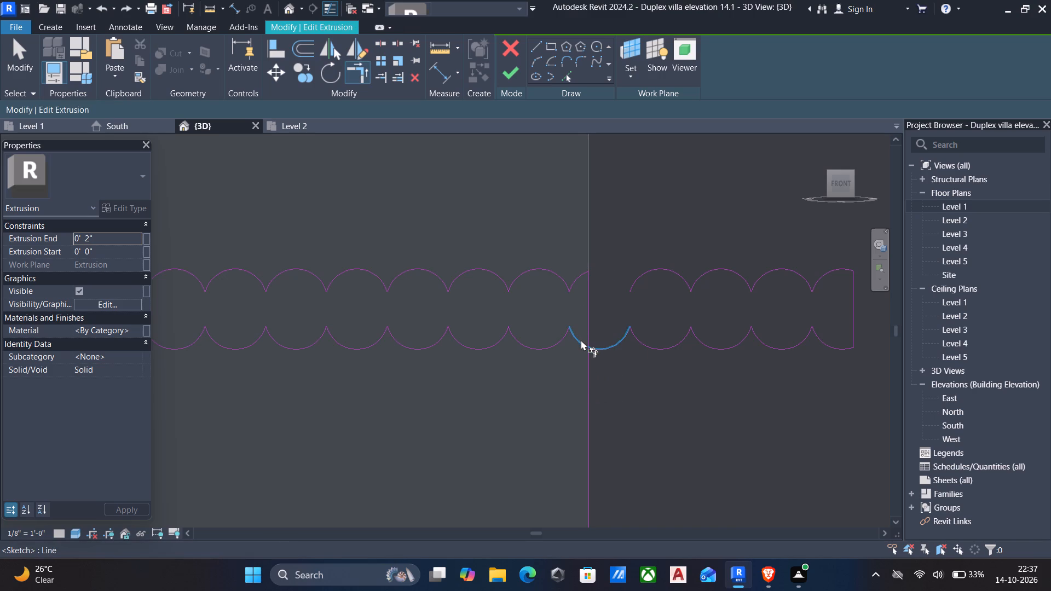
pyautogui.click(588, 339)
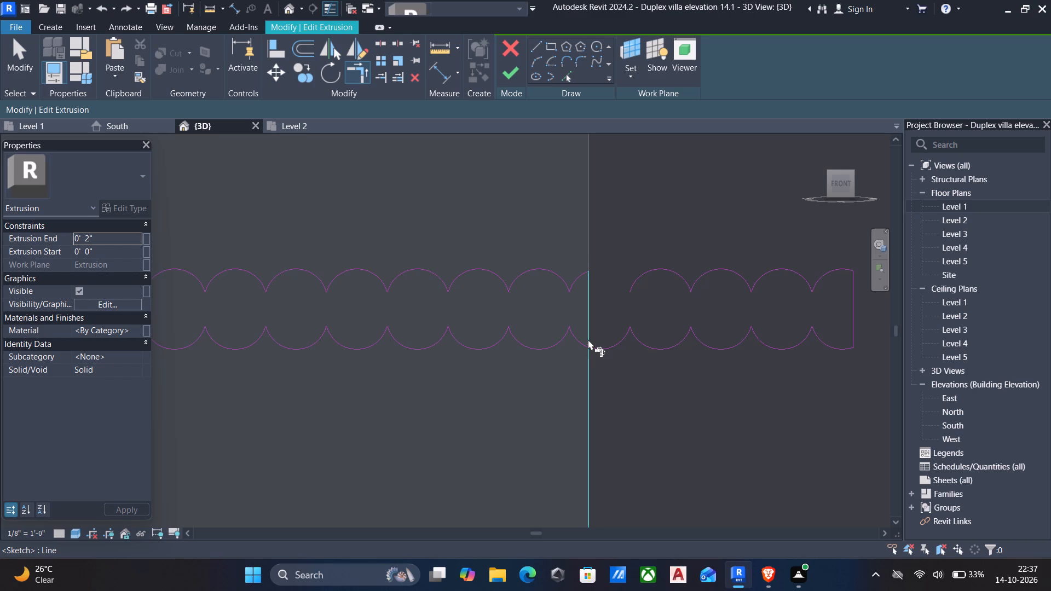
pyautogui.click(583, 343)
pyautogui.scroll(-1, 617, 357)
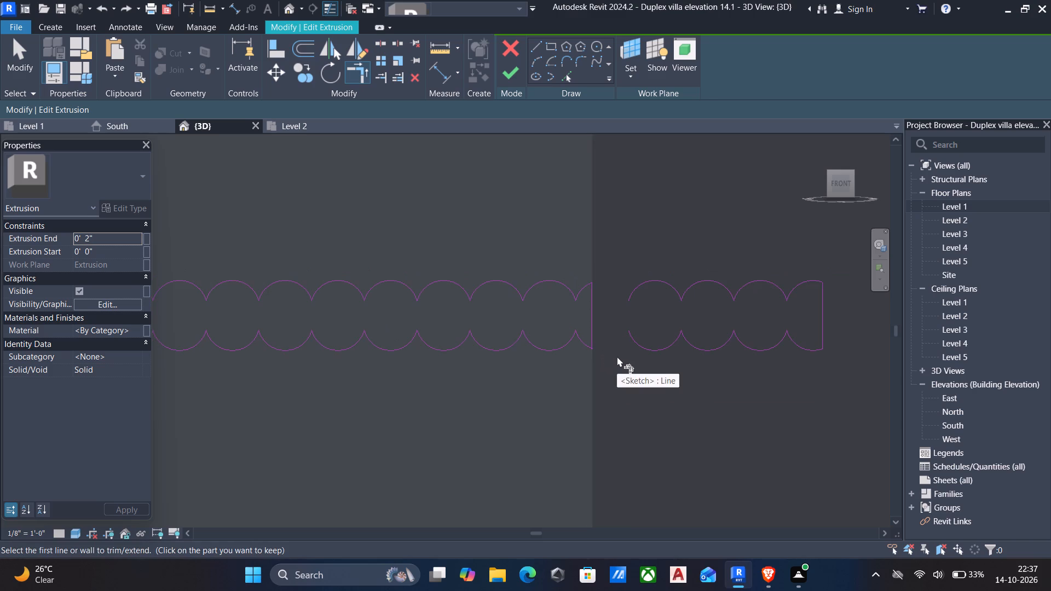
# Delete the leftover scallops and end line beyond the new closing line, and finish the trim's sketch.
pyautogui.press('Escape')
pyautogui.scroll(-2, 637, 318)
pyautogui.moveTo(622, 278); pyautogui.dragTo(846, 365)
pyautogui.press('Delete')
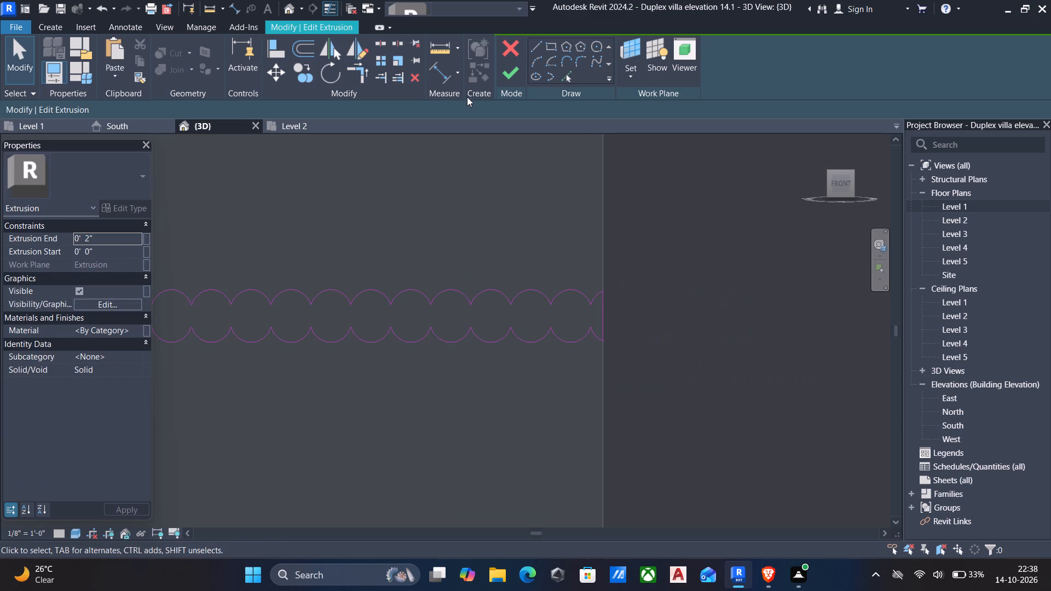
pyautogui.scroll(-6, 519, 156)
pyautogui.scroll(-6, 510, 232)
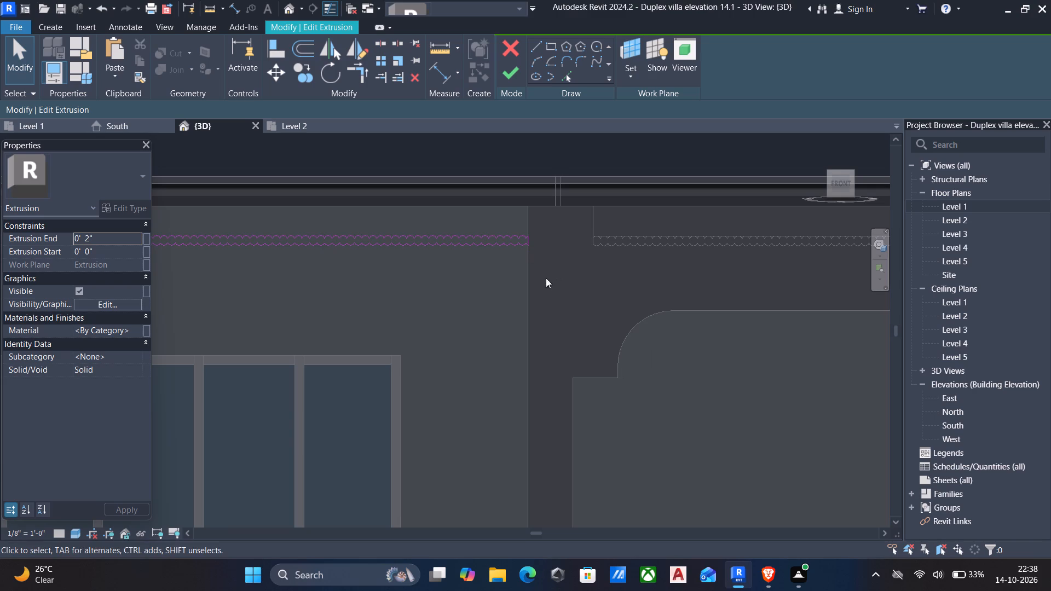
pyautogui.scroll(-3, 535, 265)
pyautogui.click(515, 80)
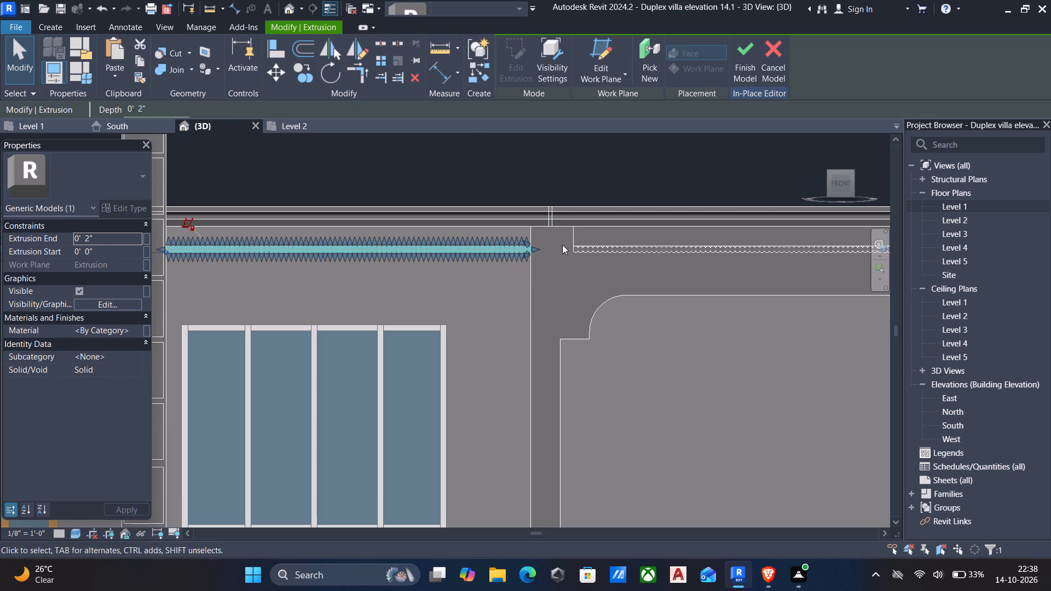
pyautogui.press('Escape')
# Delete the cornice moulding extrusion above the arched porch beside the four-panel window.
pyautogui.click(602, 208)
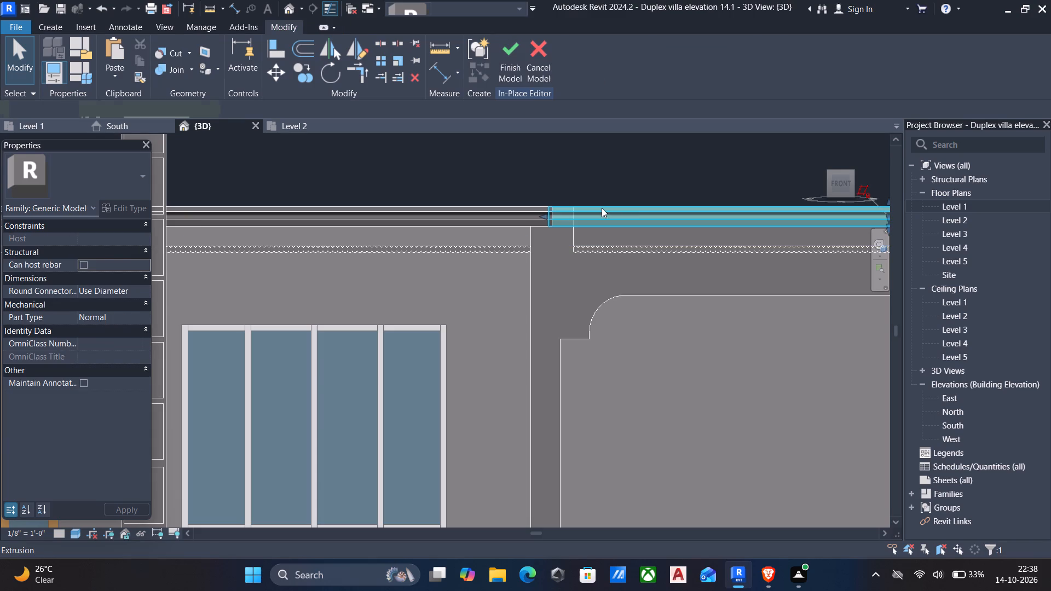
pyautogui.press('Delete')
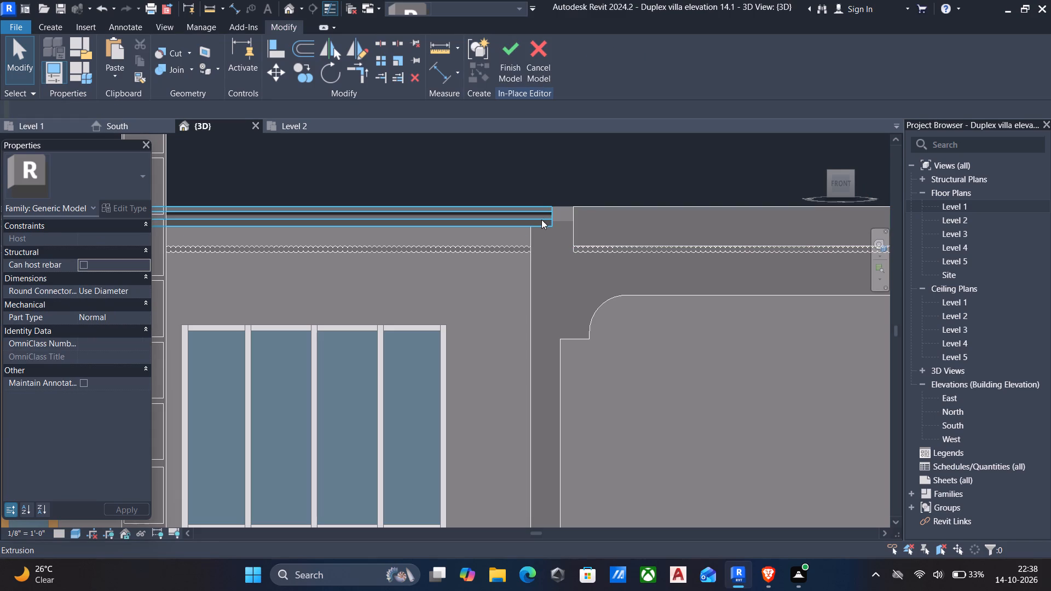
# Shorten the cornice moulding above the four-panel window so it ends at the adjoining porch column's window-side face.
pyautogui.click(546, 214)
pyautogui.moveTo(556, 215); pyautogui.dragTo(529, 228)
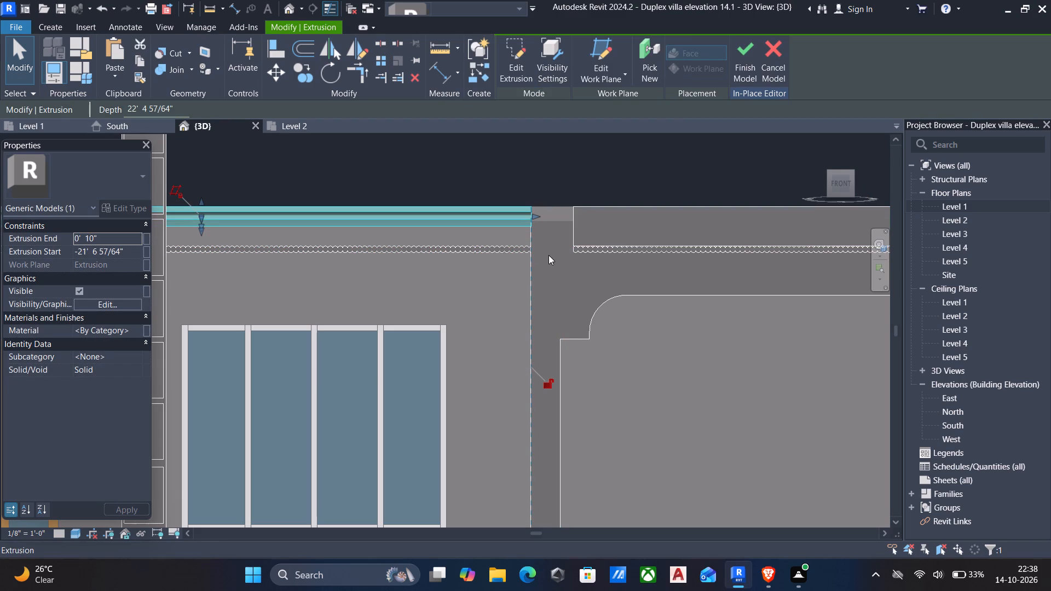
pyautogui.press('Escape')
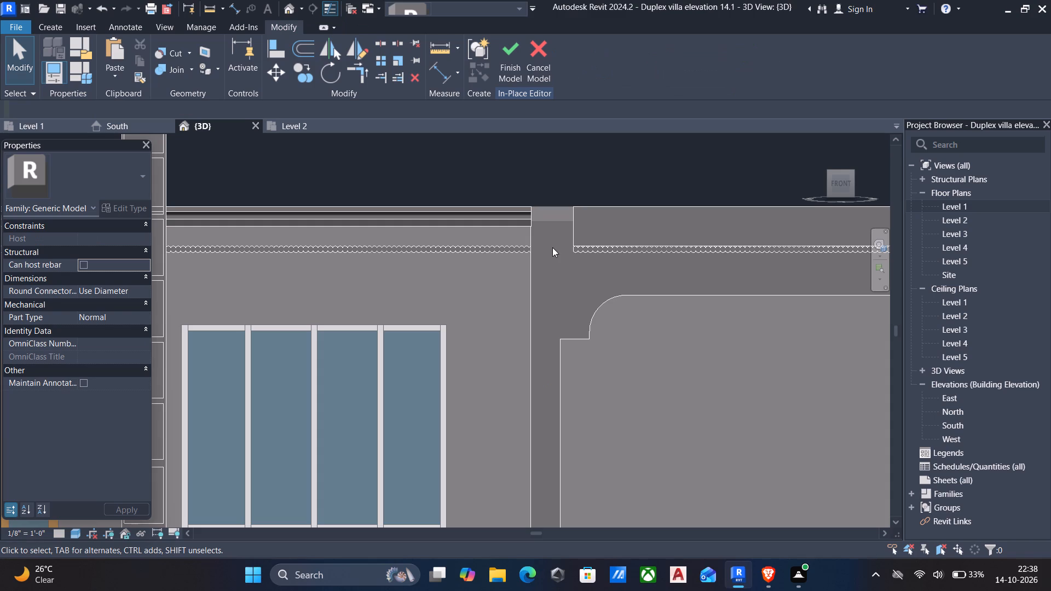
# Shorten the same moulding's opposite end to the door-side face of the entrance column farther from the four-panel window.
pyautogui.scroll(-4, 552, 247)
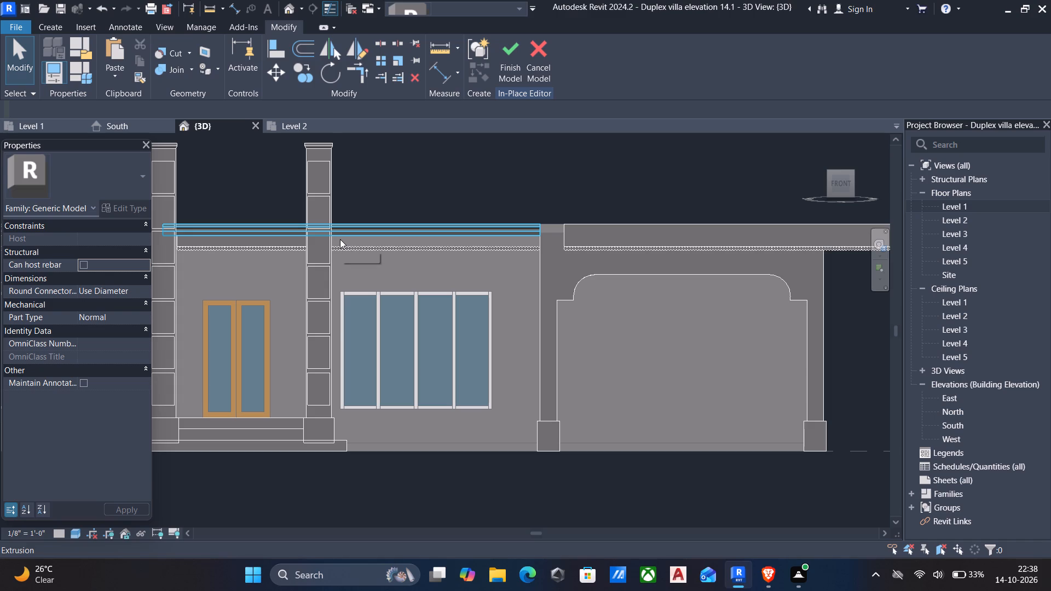
pyautogui.scroll(4, 340, 239)
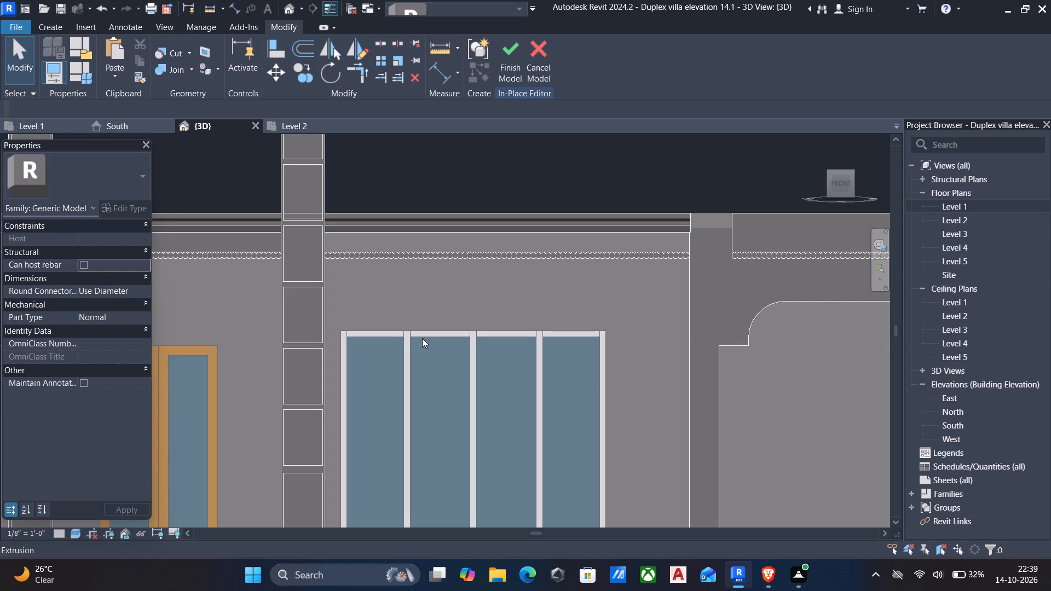
pyautogui.scroll(-5, 392, 251)
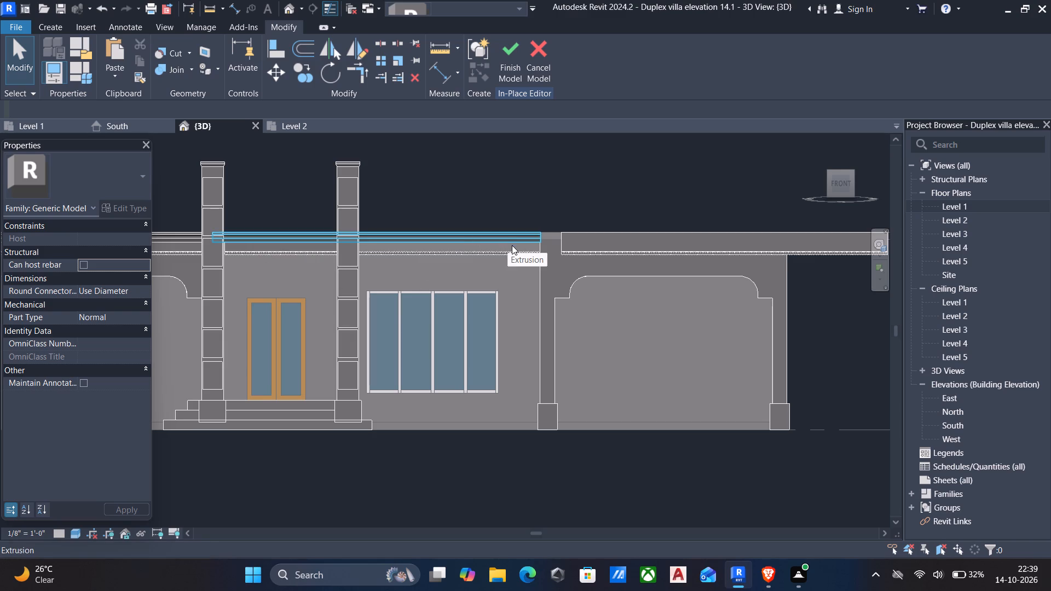
pyautogui.click(227, 232)
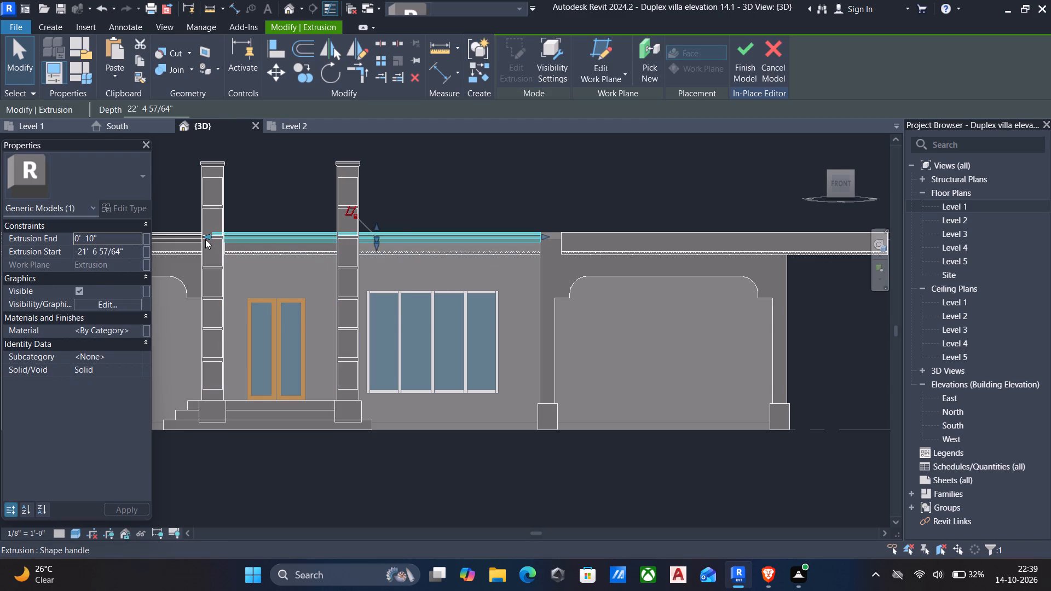
pyautogui.scroll(5, 205, 239)
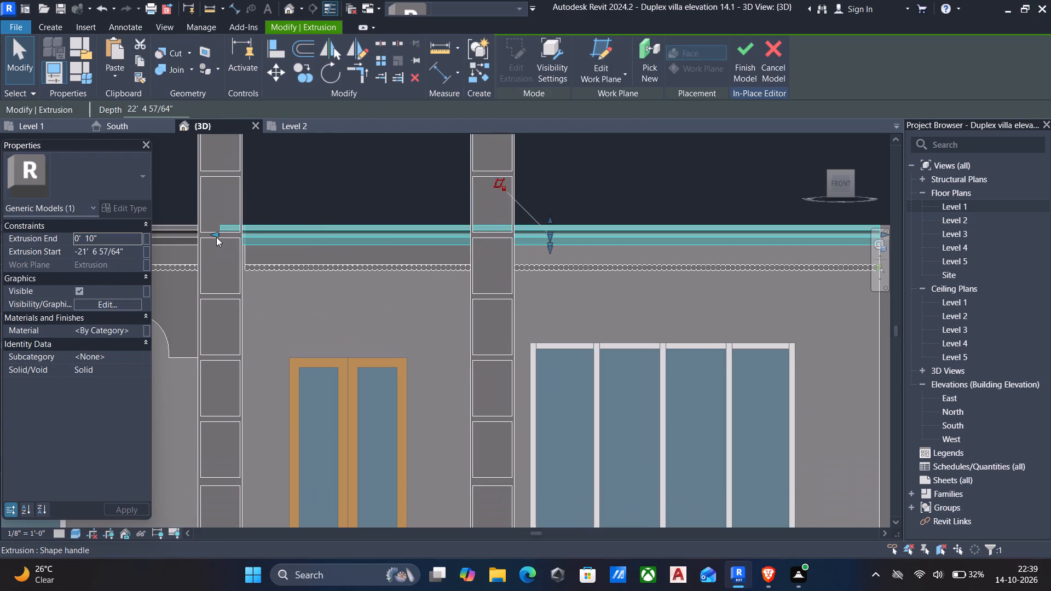
pyautogui.moveTo(216, 237); pyautogui.dragTo(248, 220)
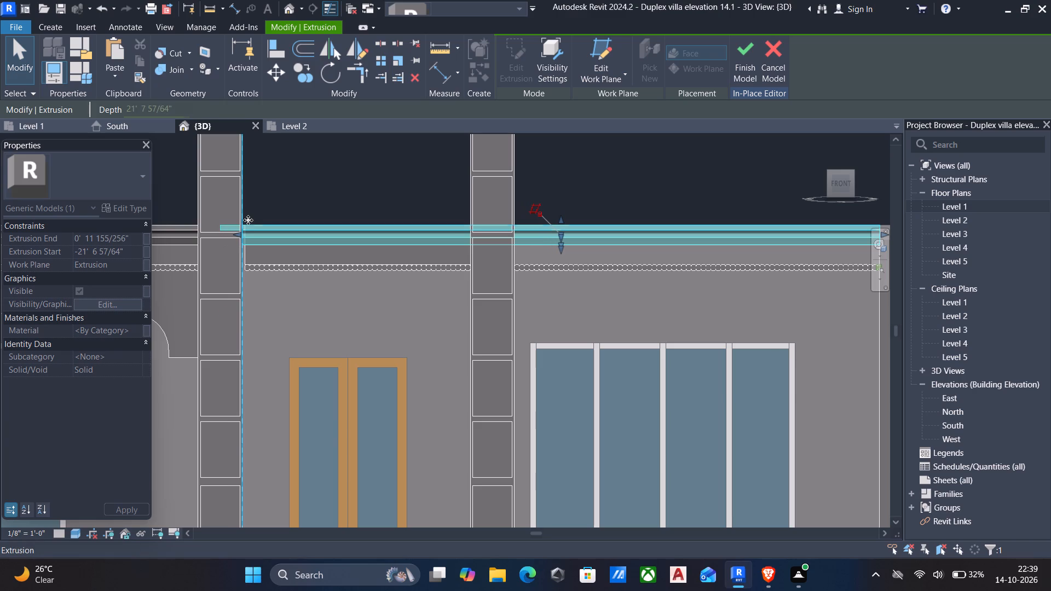
pyautogui.press('Escape')
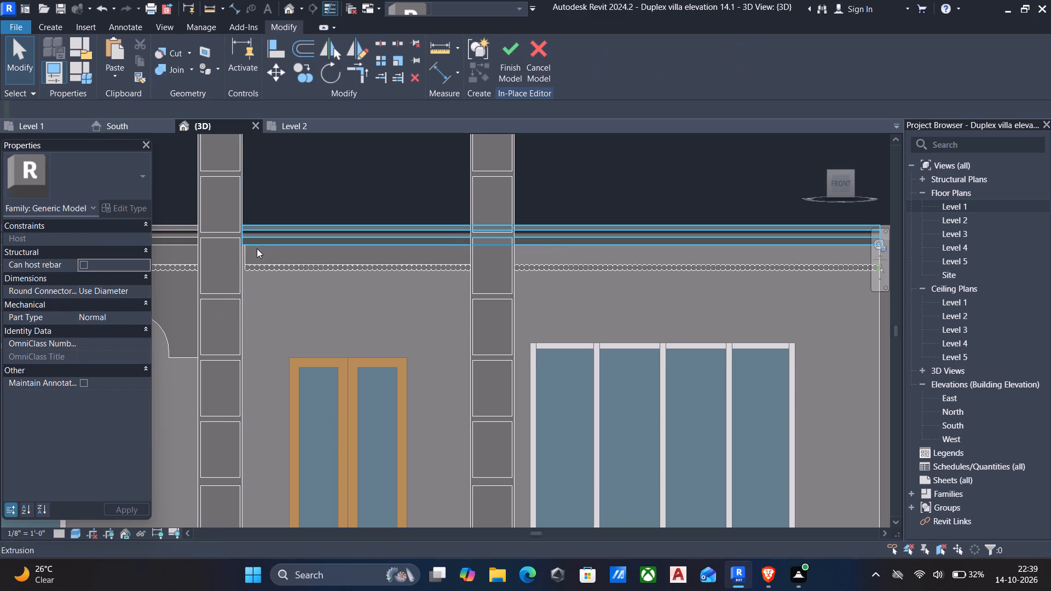
# Extend the flat 3" deep band under the cornice above the door to meet that same entrance column.
pyautogui.keyDown('shift'); pyautogui.moveTo(253, 247); pyautogui.dragTo(270, 288, button='middle'); pyautogui.keyUp('shift')
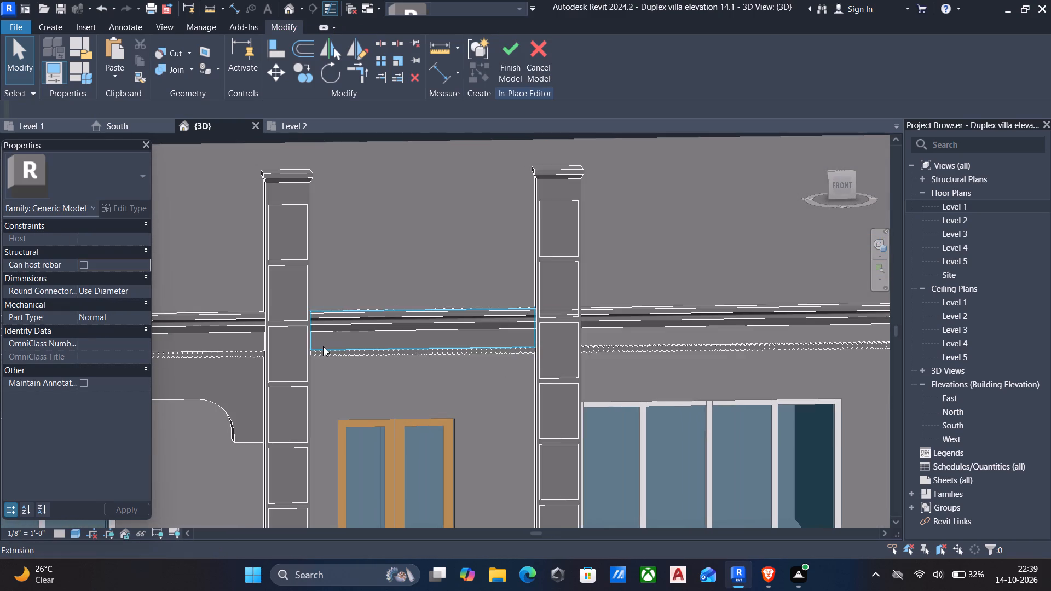
pyautogui.scroll(12, 323, 346)
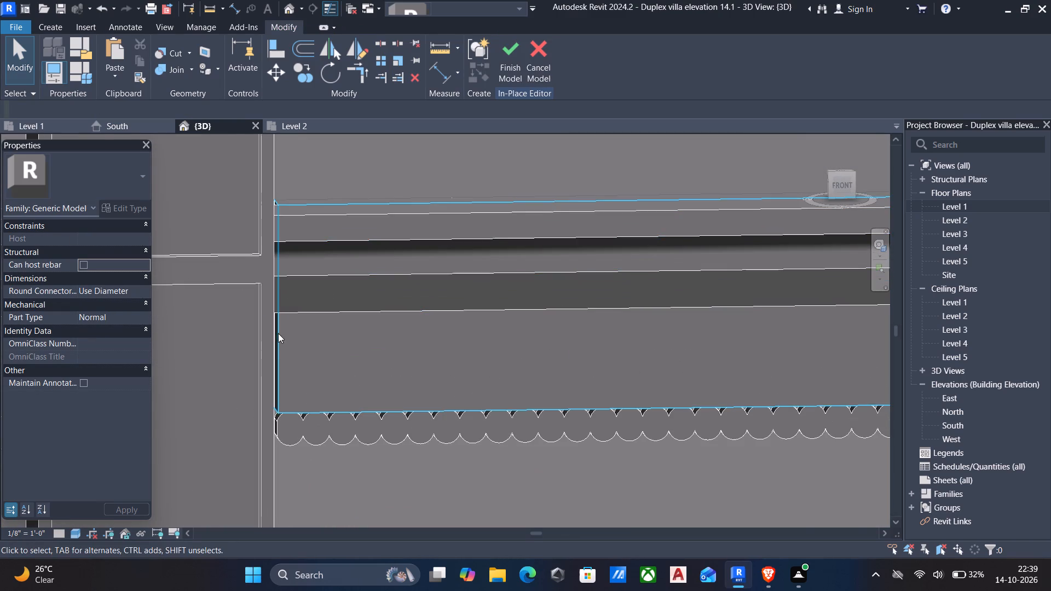
pyautogui.scroll(5, 276, 344)
pyautogui.keyDown('shift'); pyautogui.moveTo(283, 339); pyautogui.dragTo(264, 340, button='middle'); pyautogui.keyUp('shift')
pyautogui.scroll(-1, 265, 336)
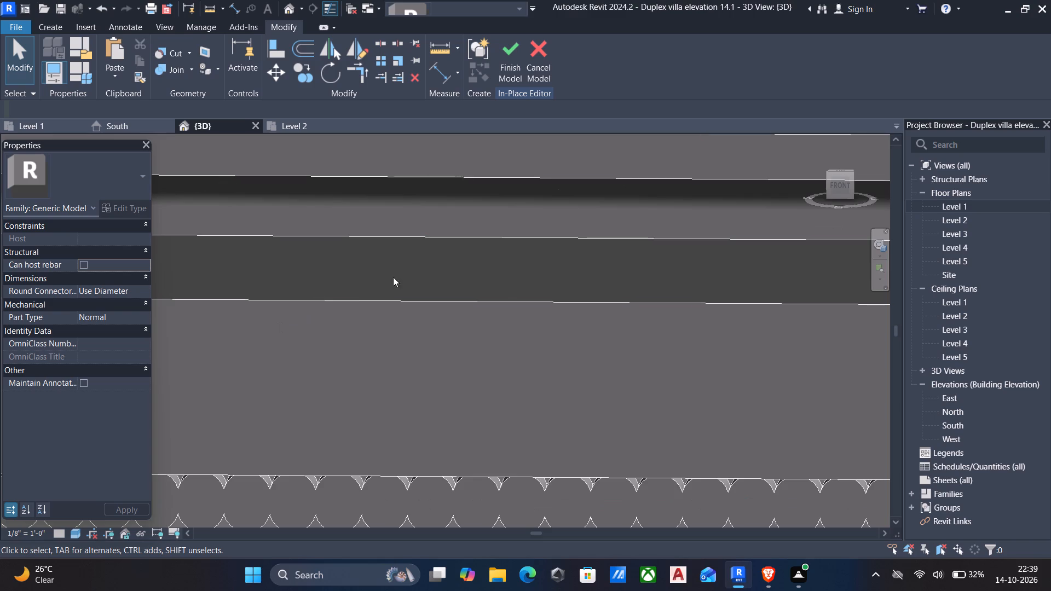
pyautogui.scroll(-5, 438, 261)
pyautogui.moveTo(354, 275); pyautogui.dragTo(473, 273, button='middle')
pyautogui.scroll(-5, 475, 273)
pyautogui.moveTo(408, 277); pyautogui.dragTo(552, 274, button='middle')
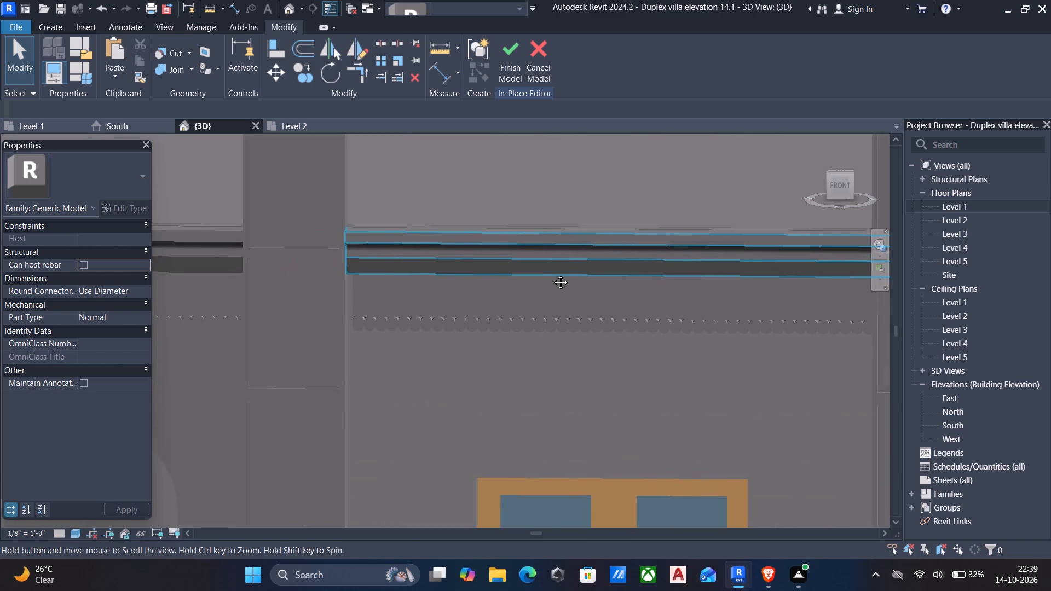
pyautogui.moveTo(552, 274); pyautogui.dragTo(555, 274, button='middle')
pyautogui.scroll(5, 361, 300)
pyautogui.keyDown('shift'); pyautogui.moveTo(403, 282); pyautogui.dragTo(390, 275, button='middle'); pyautogui.keyUp('shift')
pyautogui.scroll(-3, 390, 272)
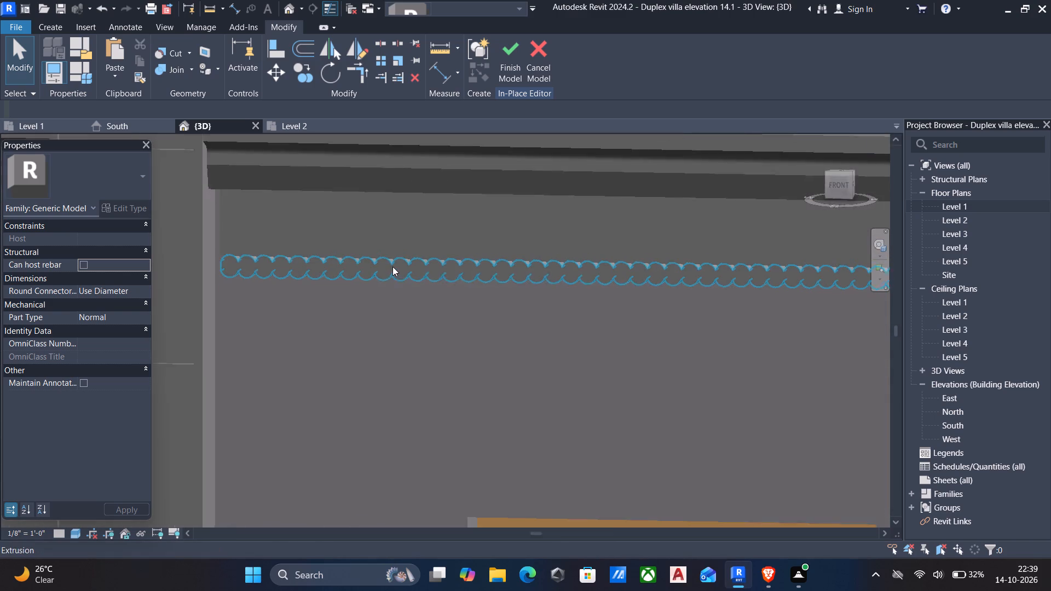
pyautogui.moveTo(392, 266); pyautogui.dragTo(509, 269, button='middle')
pyautogui.scroll(-1, 513, 266)
pyautogui.scroll(5, 342, 172)
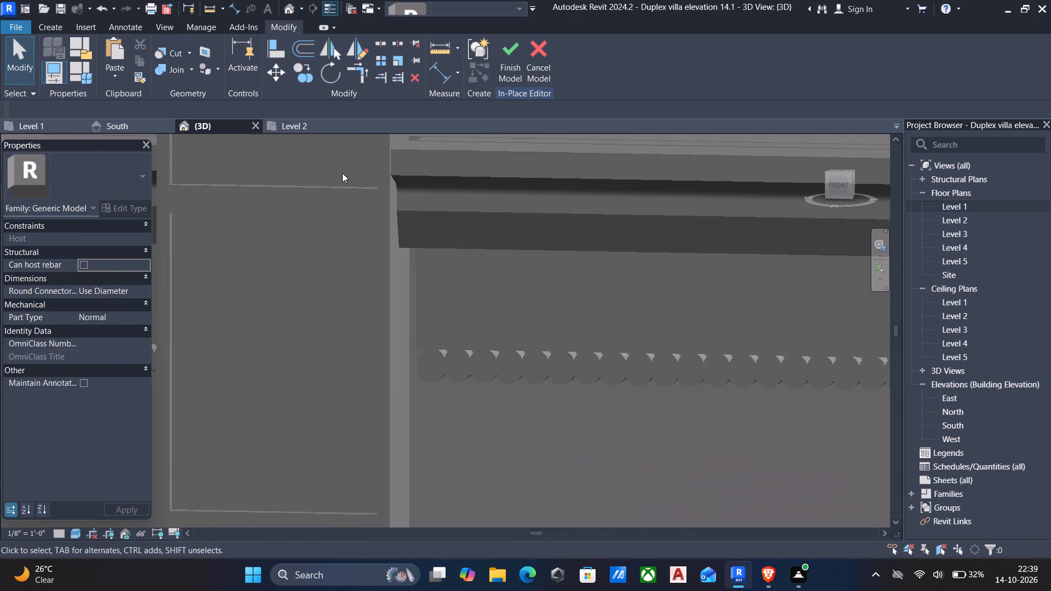
pyautogui.scroll(5, 400, 262)
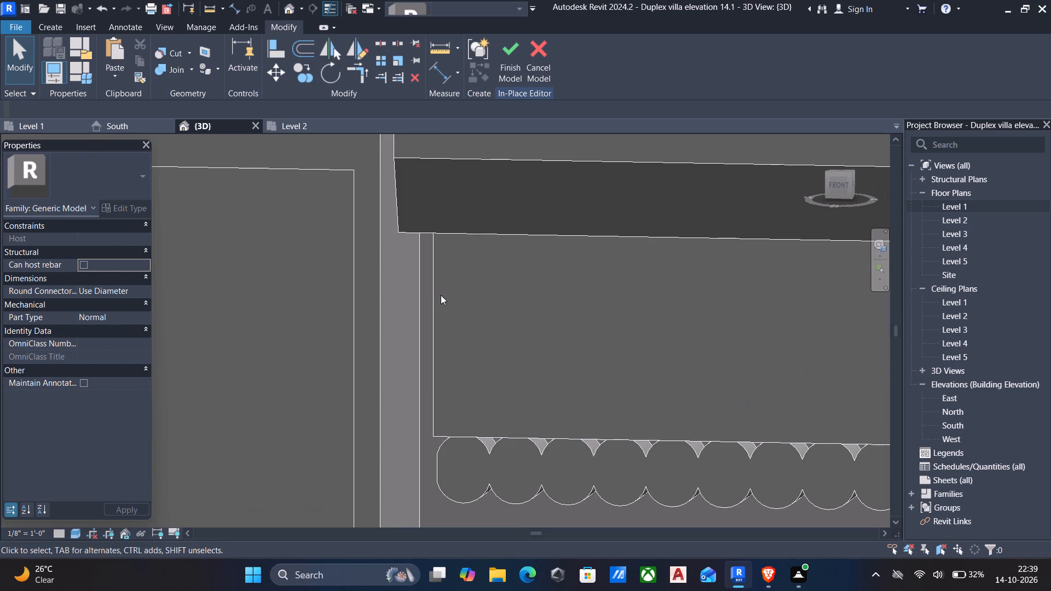
pyautogui.click(437, 292)
pyautogui.scroll(-6, 436, 291)
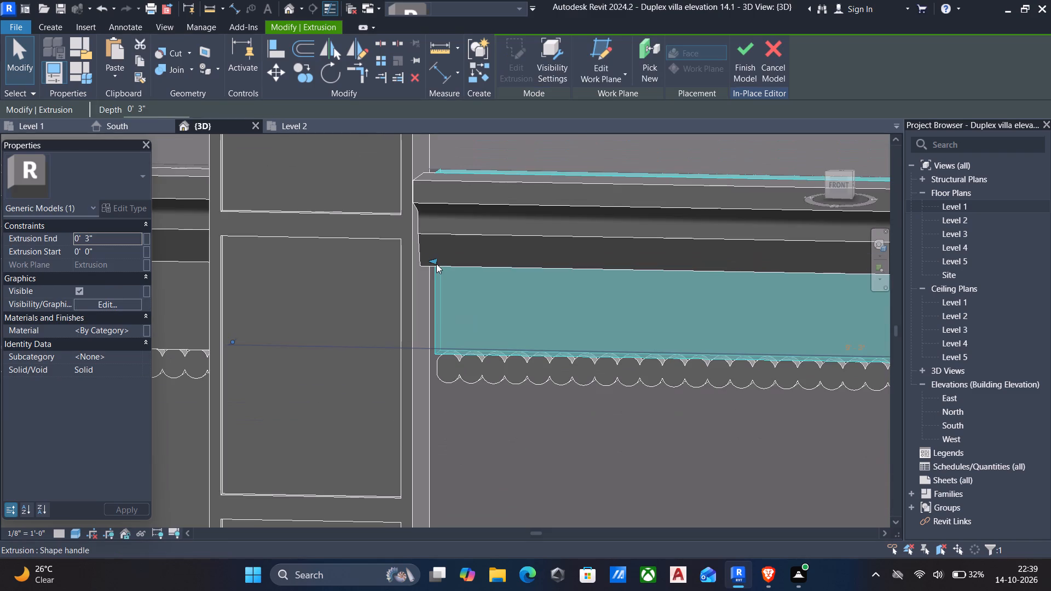
pyautogui.moveTo(434, 261); pyautogui.dragTo(427, 260)
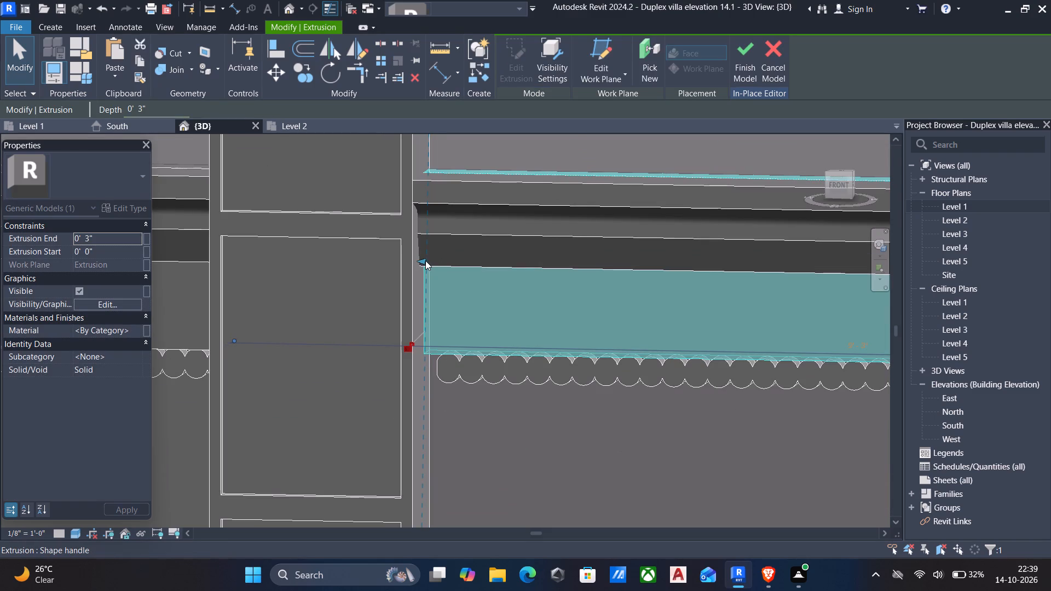
pyautogui.press('Escape')
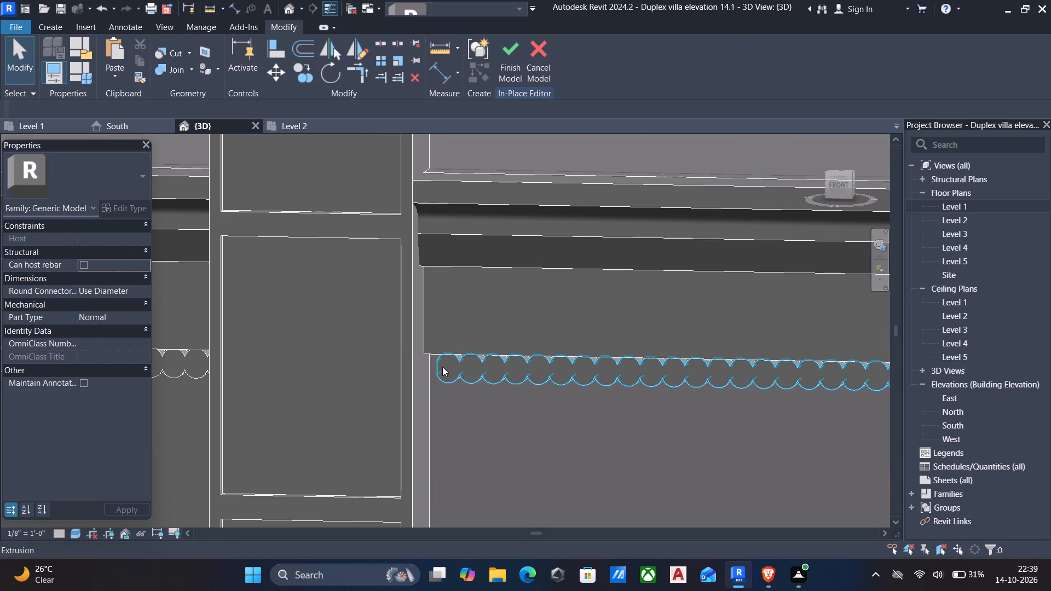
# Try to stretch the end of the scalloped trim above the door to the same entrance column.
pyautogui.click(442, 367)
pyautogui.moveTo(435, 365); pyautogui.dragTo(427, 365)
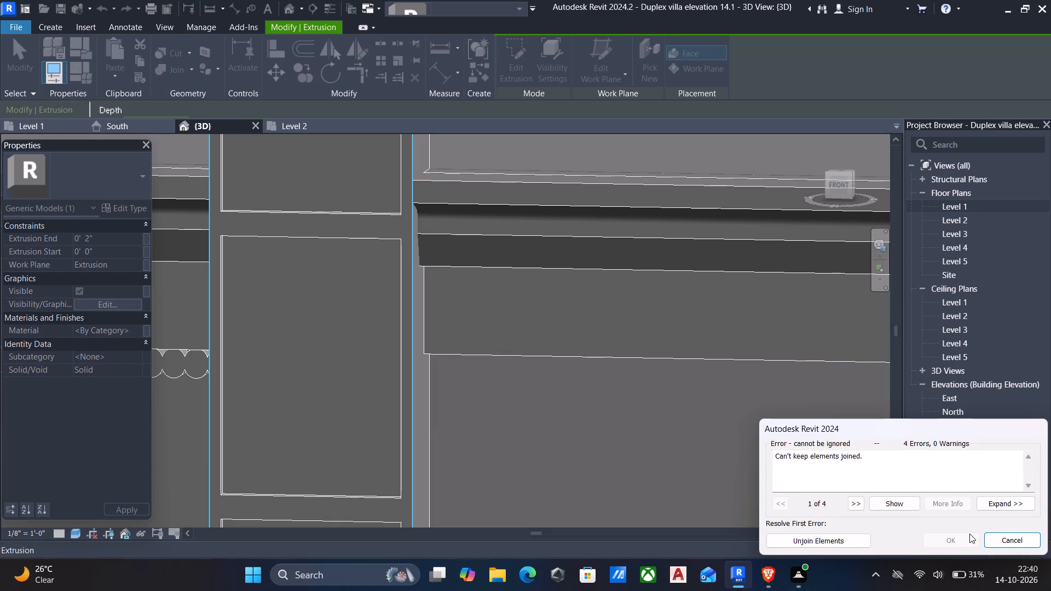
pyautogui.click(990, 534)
# Nudge the scalloped trim above the door toward the entrance column farther from the four-panel window.
pyautogui.click(453, 373)
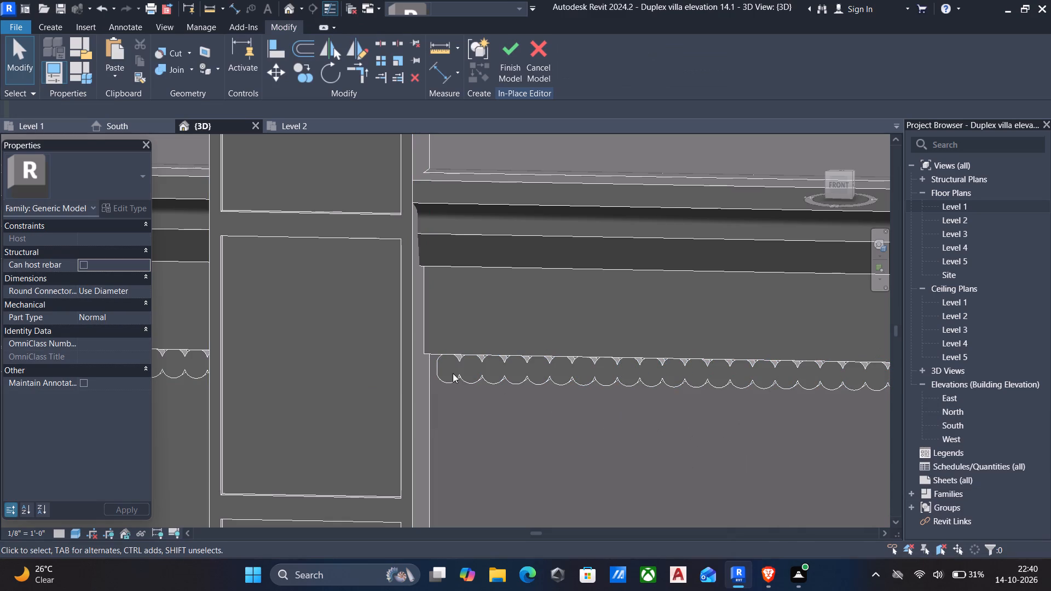
pyautogui.click(444, 379)
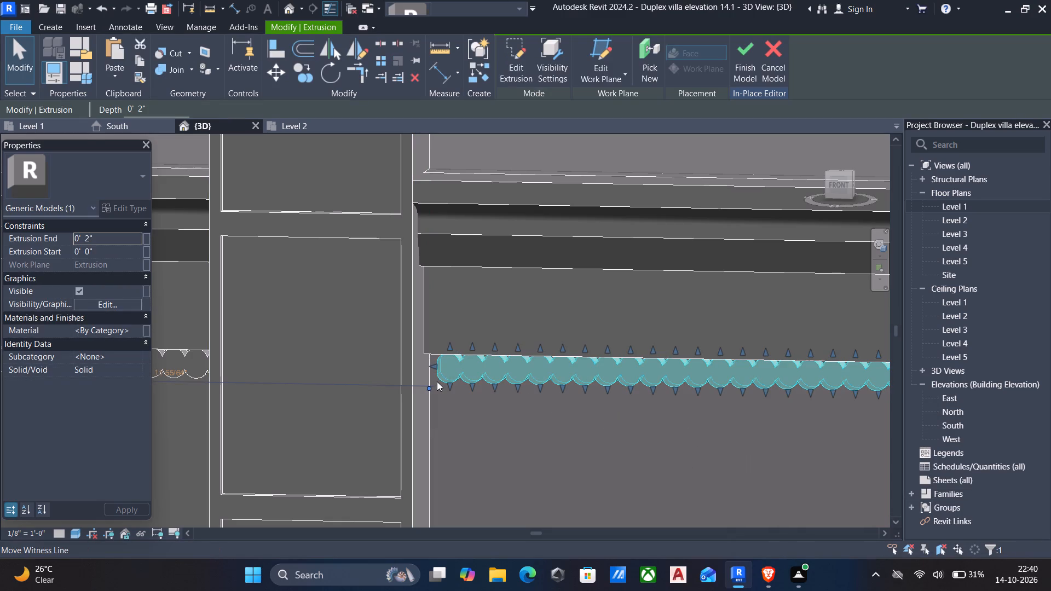
pyautogui.press('Left')
pyautogui.press('Left')
pyautogui.press('Left')
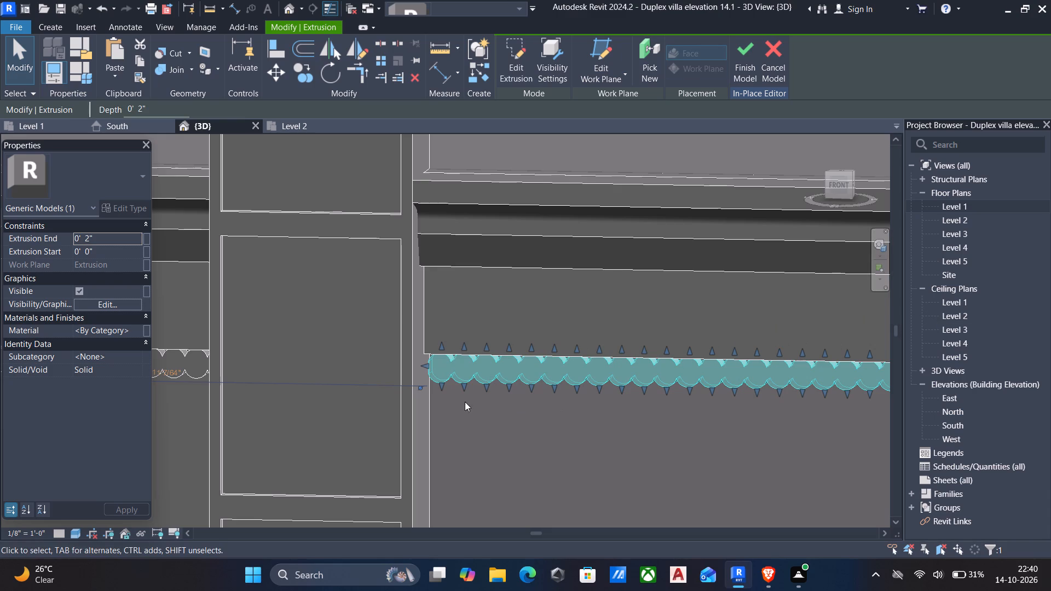
# Nudge the same scalloped trim back in small increments until its end just meets that column's door-side face without penetrating it.
pyautogui.click(833, 188)
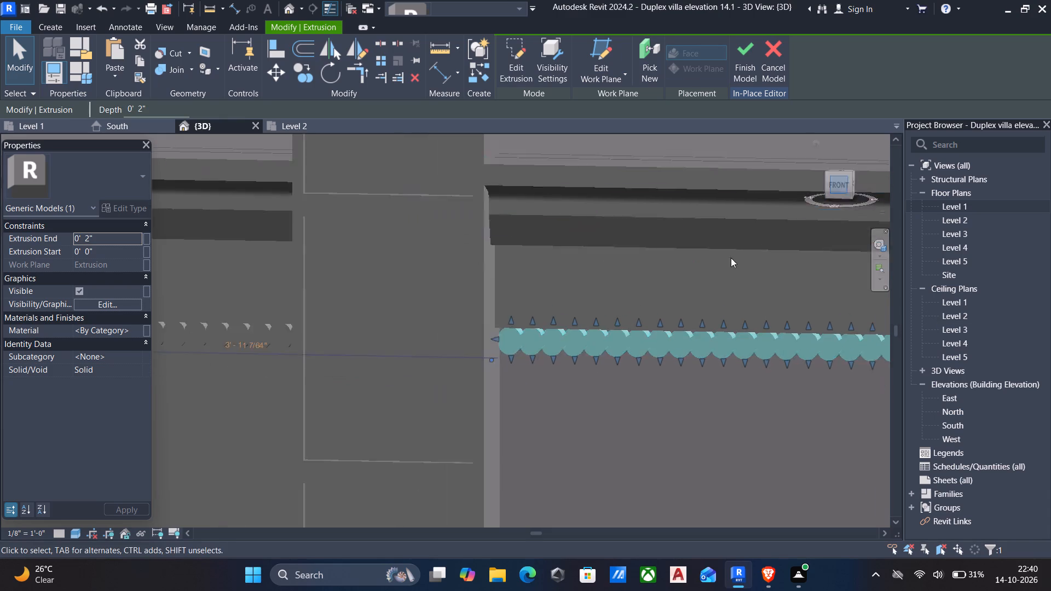
pyautogui.scroll(5, 421, 352)
pyautogui.scroll(11, 383, 315)
pyautogui.scroll(6, 449, 305)
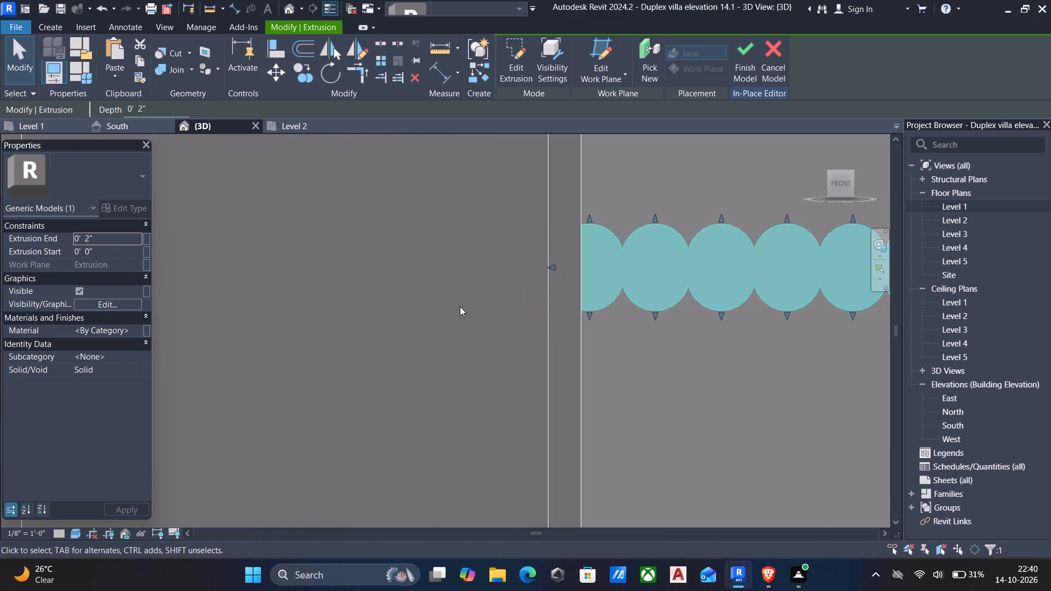
pyautogui.keyDown('shift'); pyautogui.moveTo(457, 309); pyautogui.dragTo(429, 316, button='middle'); pyautogui.keyUp('shift')
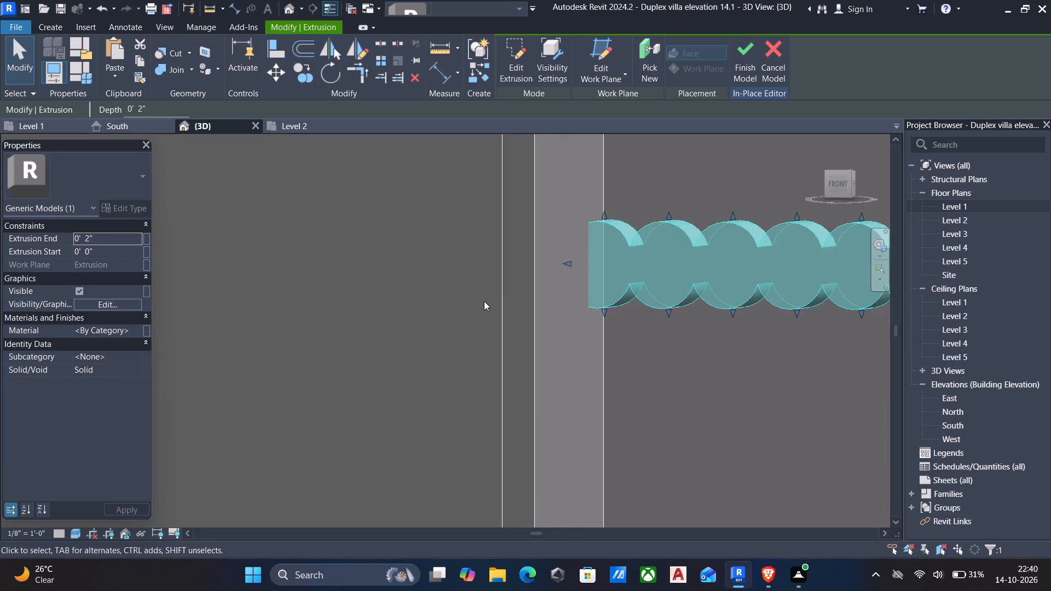
pyautogui.press('Right')
pyautogui.press('Right')
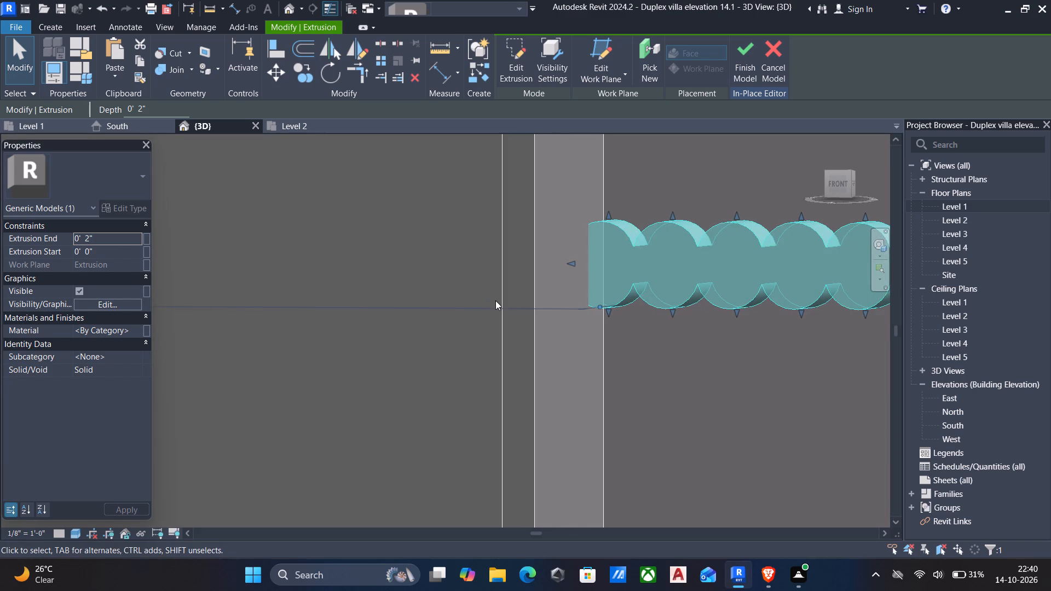
pyautogui.press('Right')
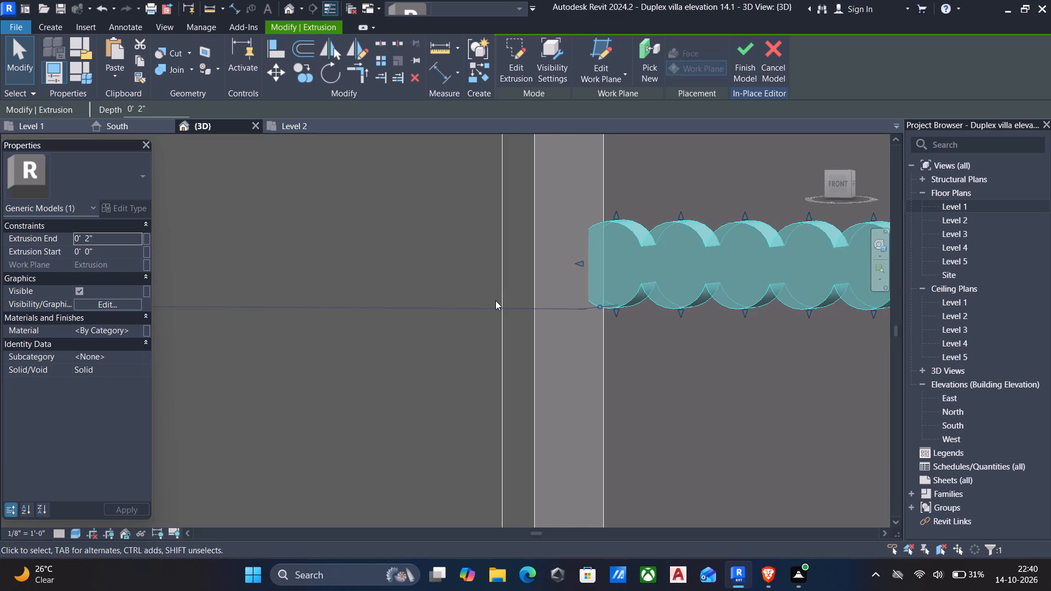
pyautogui.press('Right')
pyautogui.press('Right')
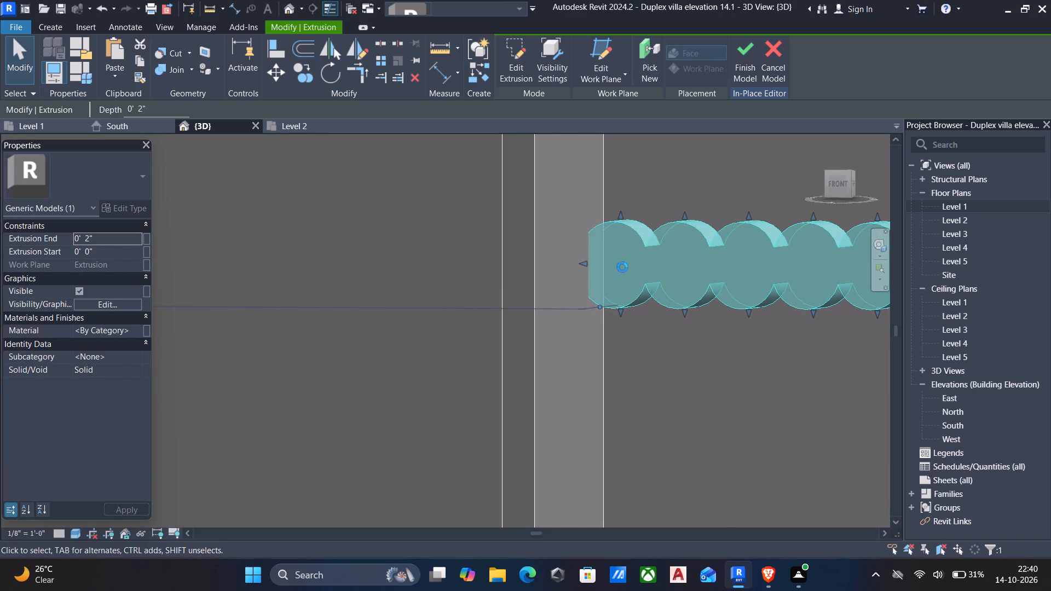
pyautogui.press('Right')
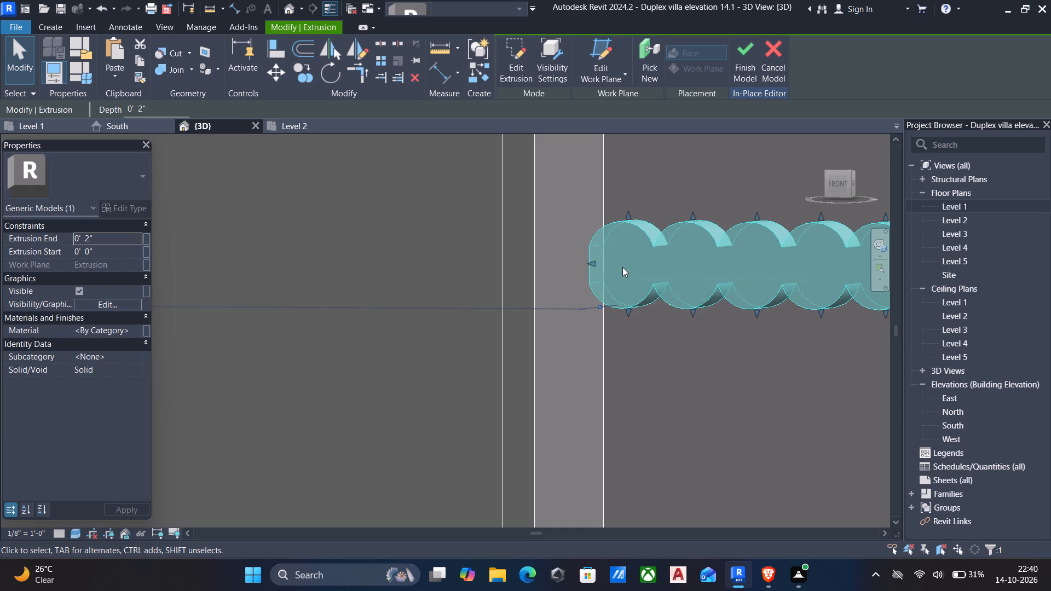
pyautogui.press('Right')
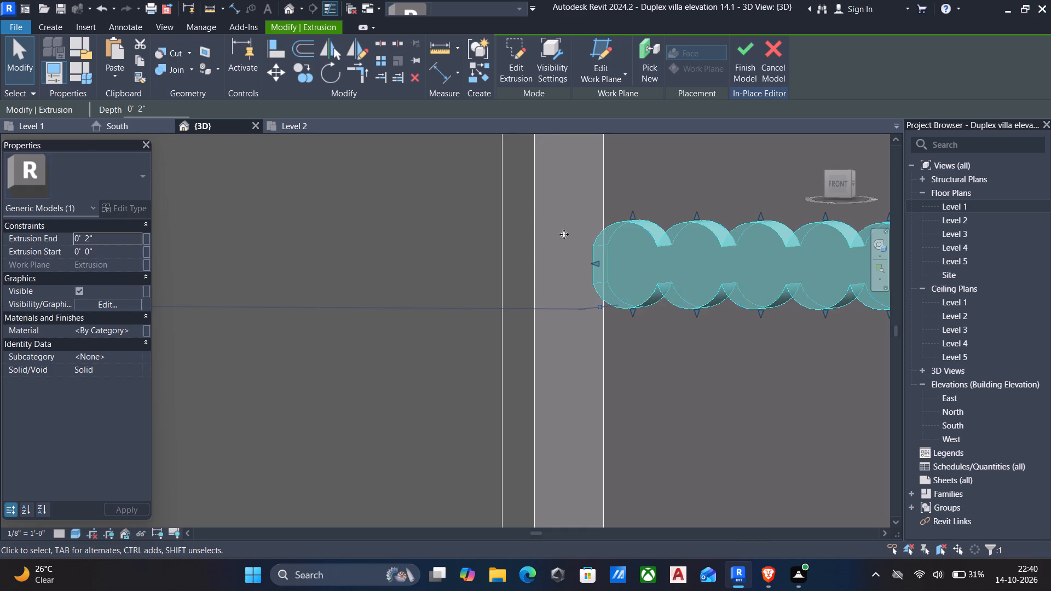
pyautogui.scroll(-12, 544, 228)
pyautogui.scroll(-5, 528, 298)
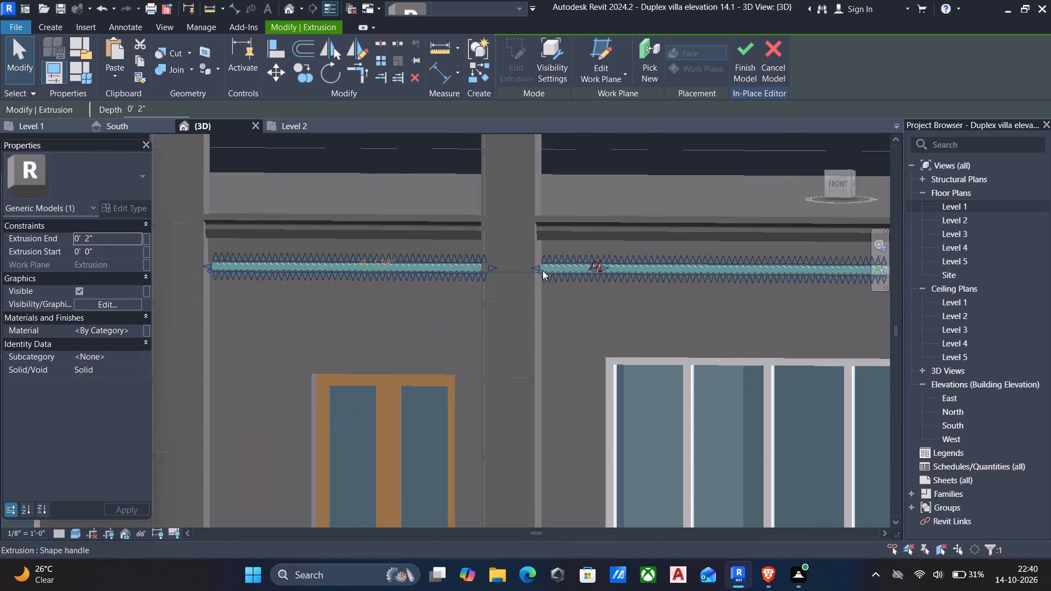
pyautogui.moveTo(541, 266); pyautogui.dragTo(509, 356, button='middle')
pyautogui.press('Escape')
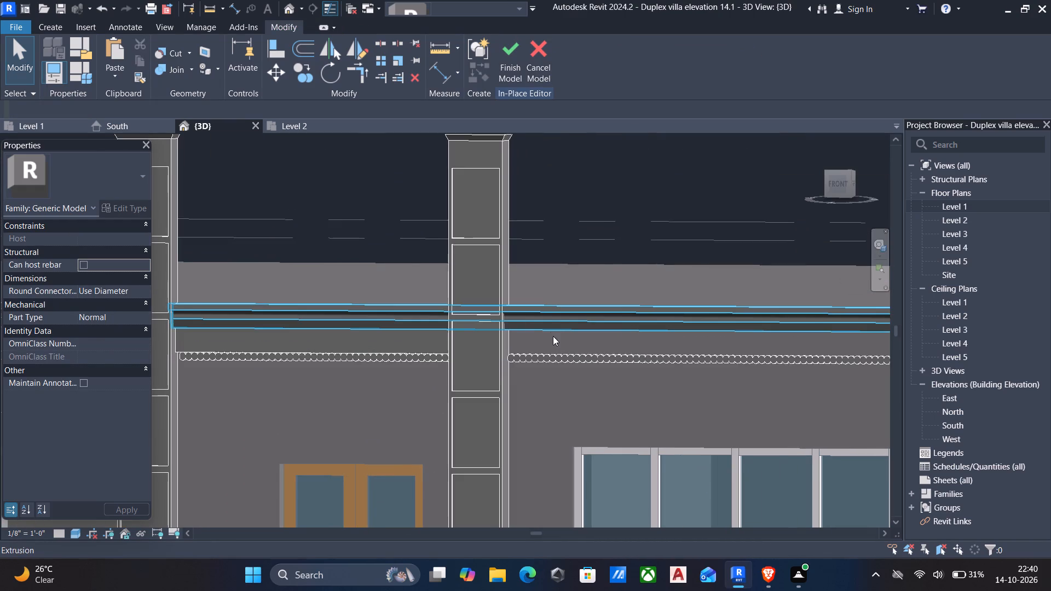
# Shorten the window-side end of the cornice moulding so it stops above the door, just short of the entrance column nearer the four-panel window.
pyautogui.moveTo(551, 337); pyautogui.dragTo(550, 309, button='middle')
pyautogui.scroll(-5, 555, 293)
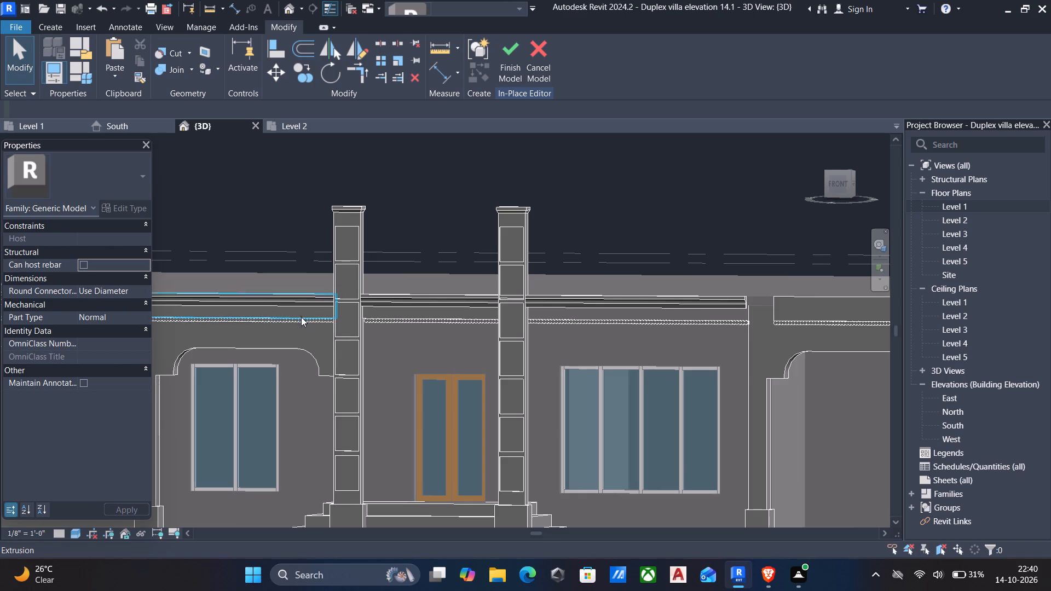
pyautogui.scroll(-1, 302, 322)
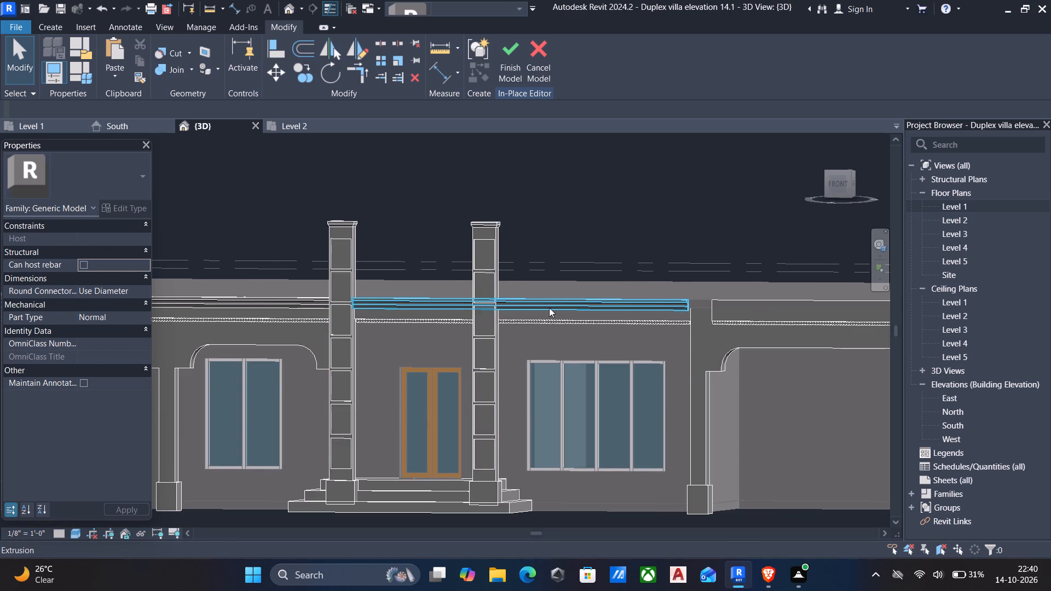
pyautogui.click(548, 303)
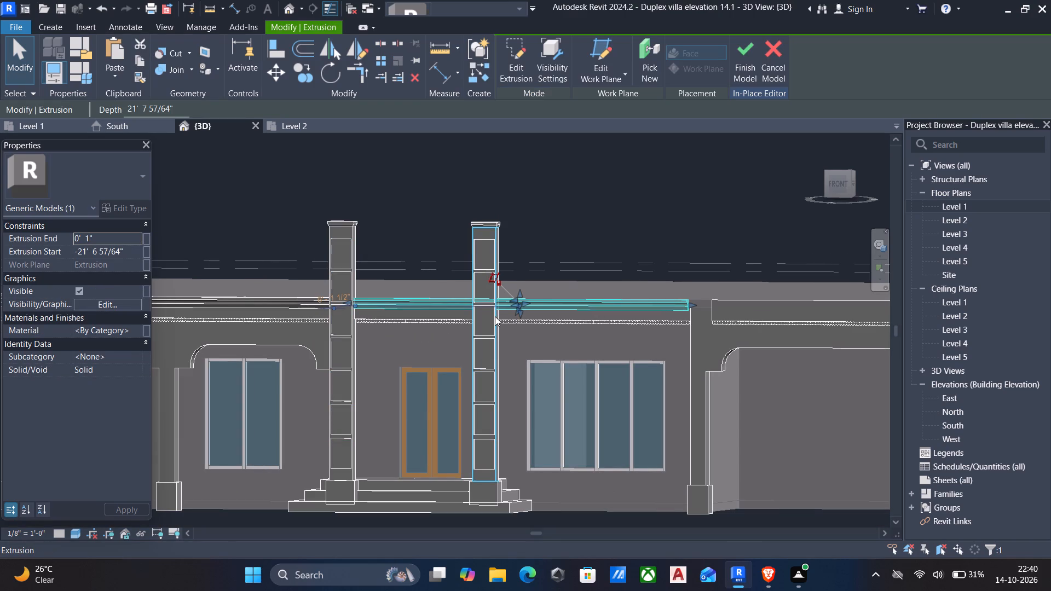
pyautogui.scroll(2, 514, 293)
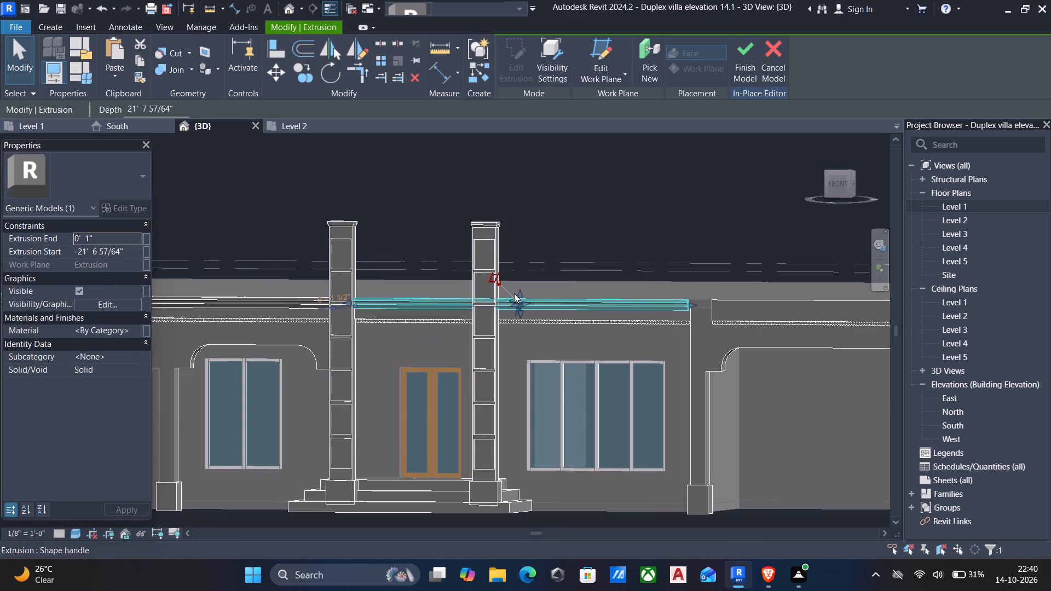
pyautogui.scroll(2, 514, 293)
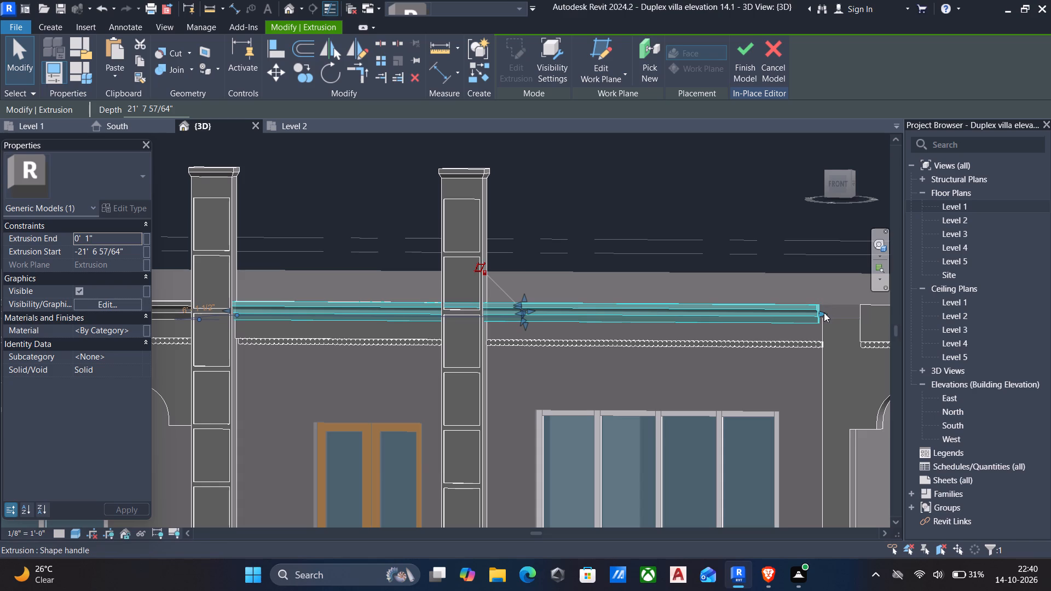
pyautogui.moveTo(824, 312); pyautogui.dragTo(443, 302)
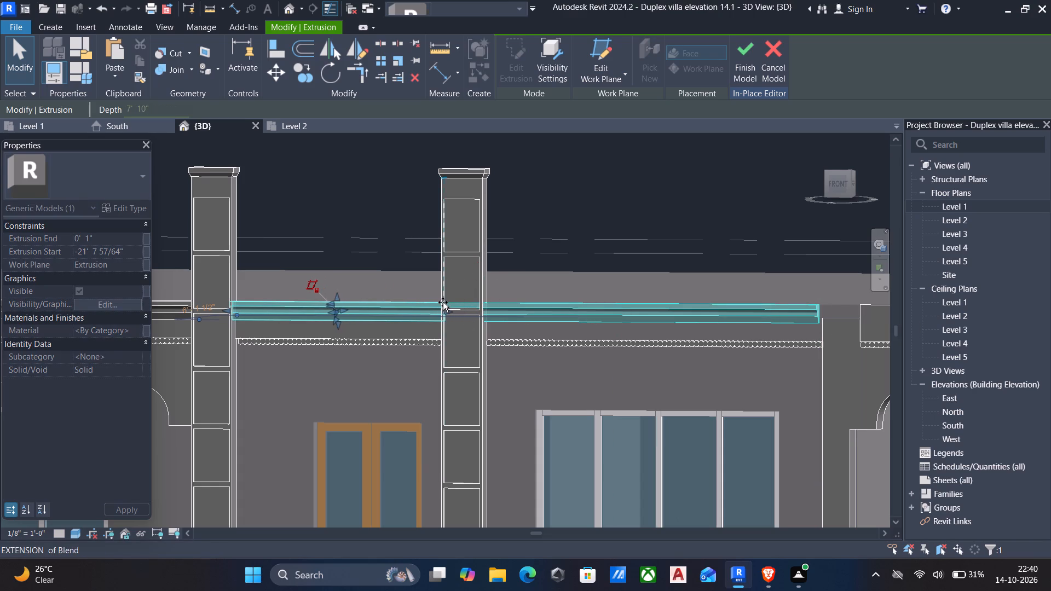
pyautogui.moveTo(443, 302); pyautogui.dragTo(418, 306)
pyautogui.press('Escape')
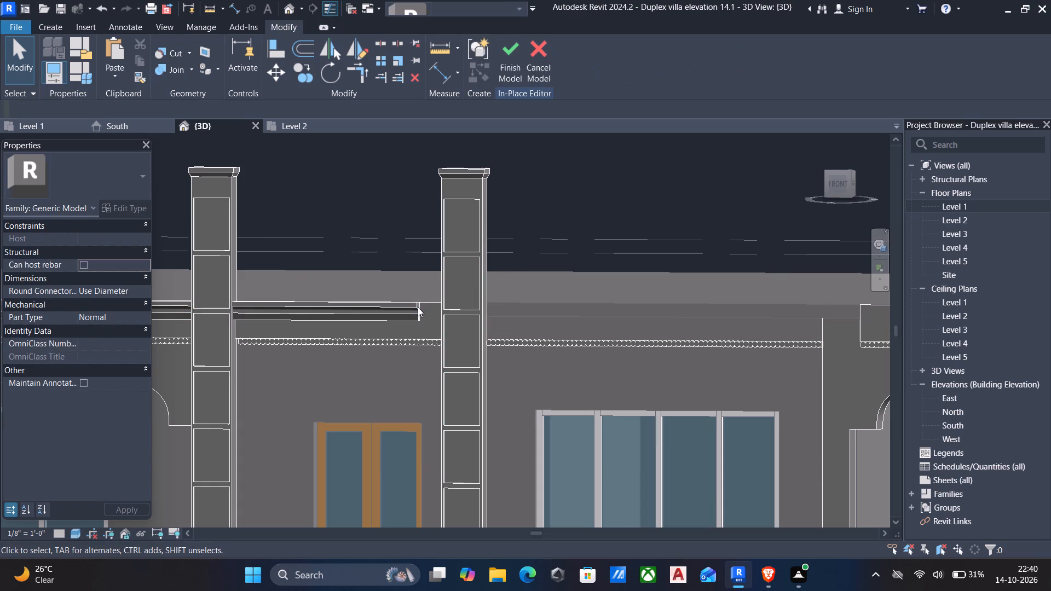
# Align the shortened moulding's end to the door-side face of the entrance column nearer the four-panel window.
pyautogui.press('a')
pyautogui.press('l')
pyautogui.scroll(-4, 418, 307)
pyautogui.keyDown('shift'); pyautogui.moveTo(417, 309); pyautogui.dragTo(539, 396, button='middle'); pyautogui.keyUp('shift')
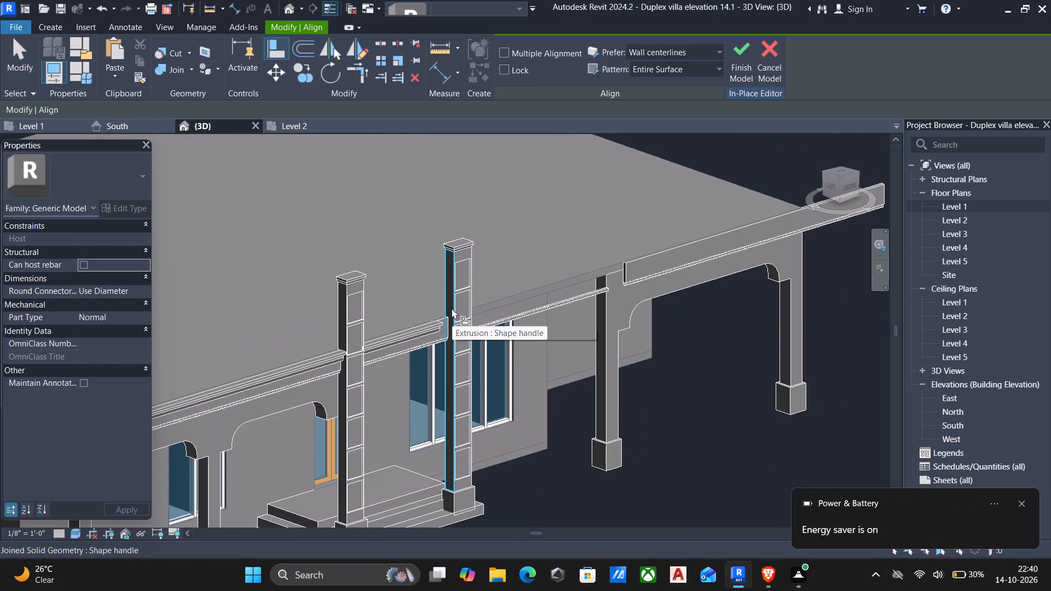
pyautogui.click(452, 308)
pyautogui.keyDown('shift'); pyautogui.moveTo(445, 327); pyautogui.dragTo(366, 340, button='middle'); pyautogui.keyUp('shift')
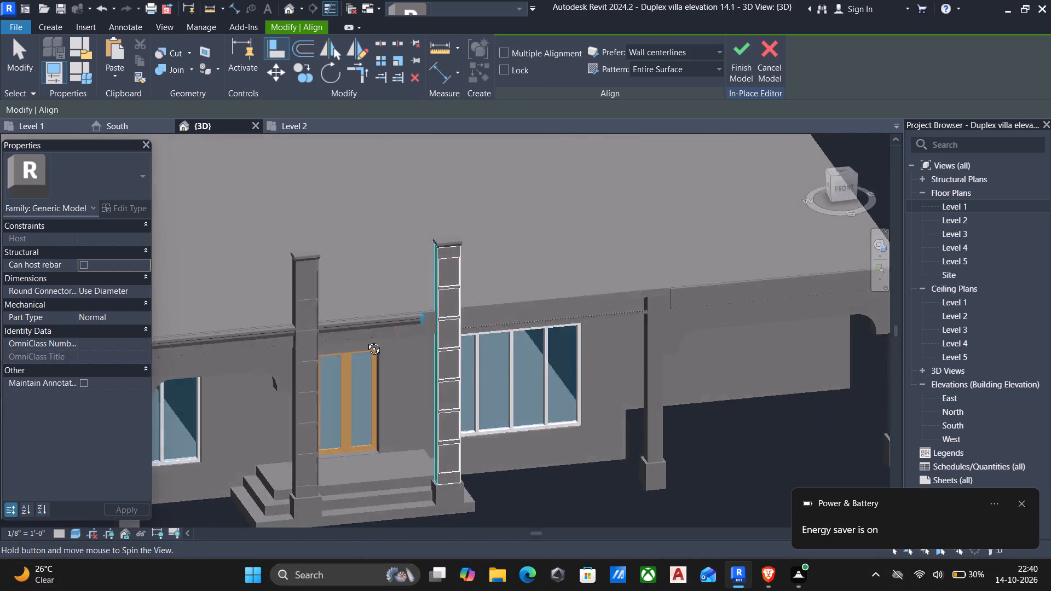
pyautogui.keyDown('shift'); pyautogui.moveTo(366, 340); pyautogui.dragTo(328, 351, button='middle'); pyautogui.keyUp('shift')
pyautogui.click(421, 310)
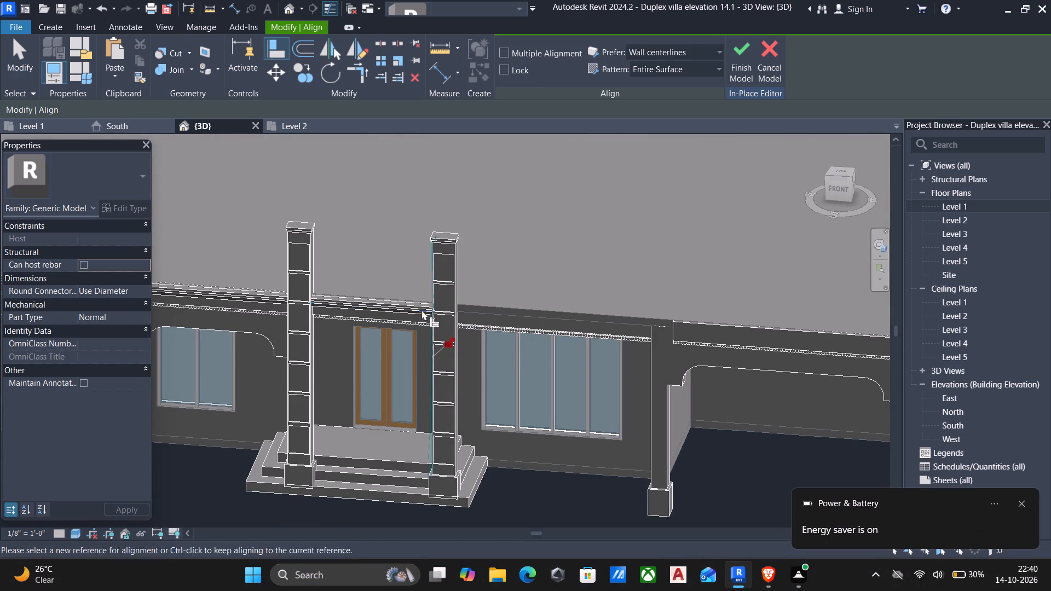
pyautogui.press('Escape')
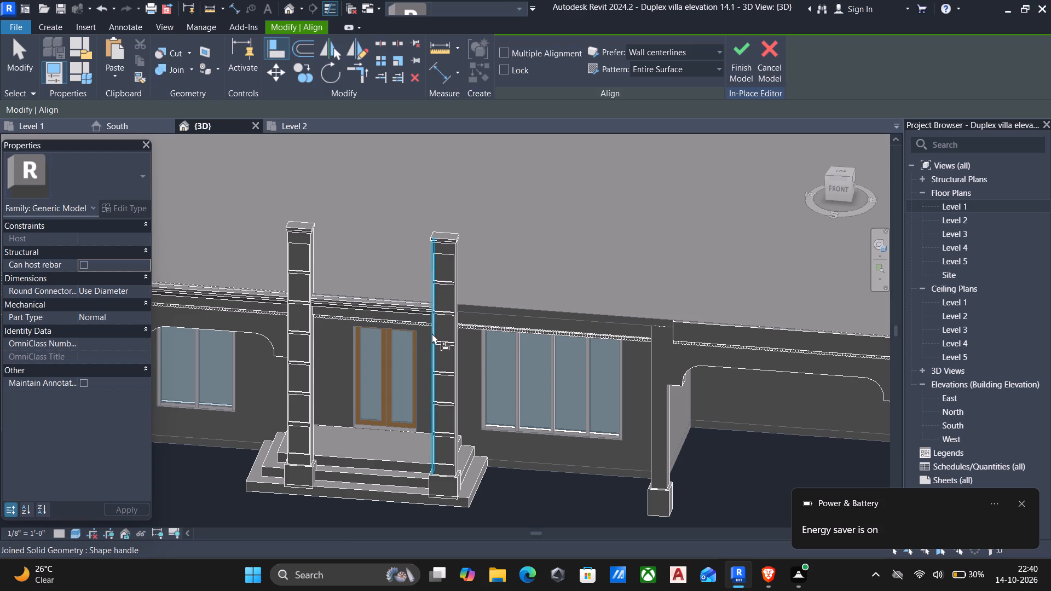
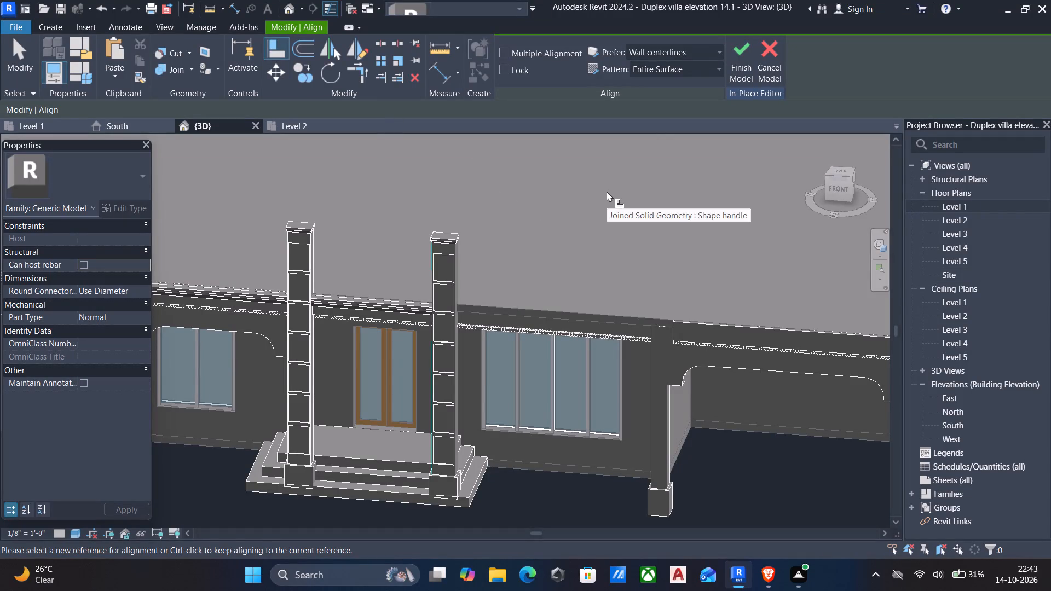
# Extend the plain band over the end porch across the four-panel window until it meets the window-side face of the nearer entrance column.
pyautogui.moveTo(607, 297); pyautogui.dragTo(543, 224, button='middle')
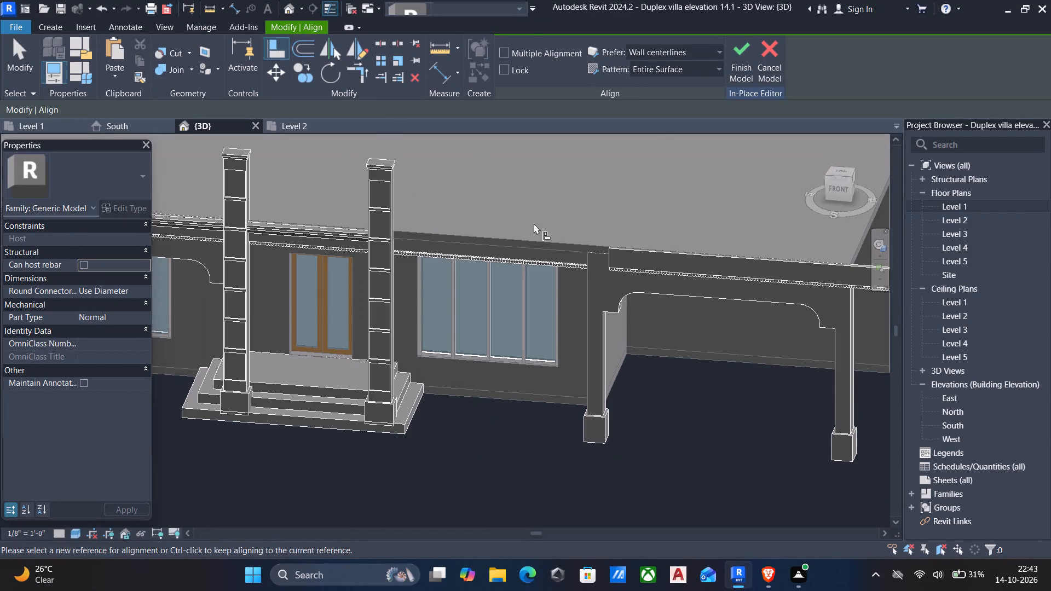
pyautogui.press('Escape')
pyautogui.scroll(-1, 557, 295)
pyautogui.keyDown('shift'); pyautogui.moveTo(558, 294); pyautogui.dragTo(560, 239, button='middle'); pyautogui.keyUp('shift')
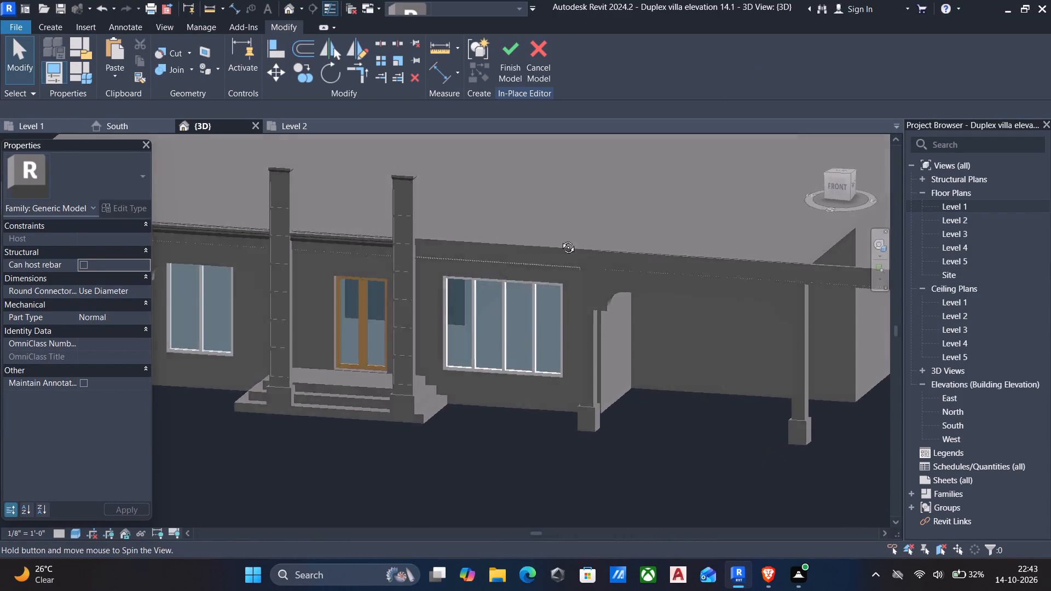
pyautogui.keyDown('shift'); pyautogui.moveTo(560, 239); pyautogui.dragTo(674, 224, button='middle'); pyautogui.keyUp('shift')
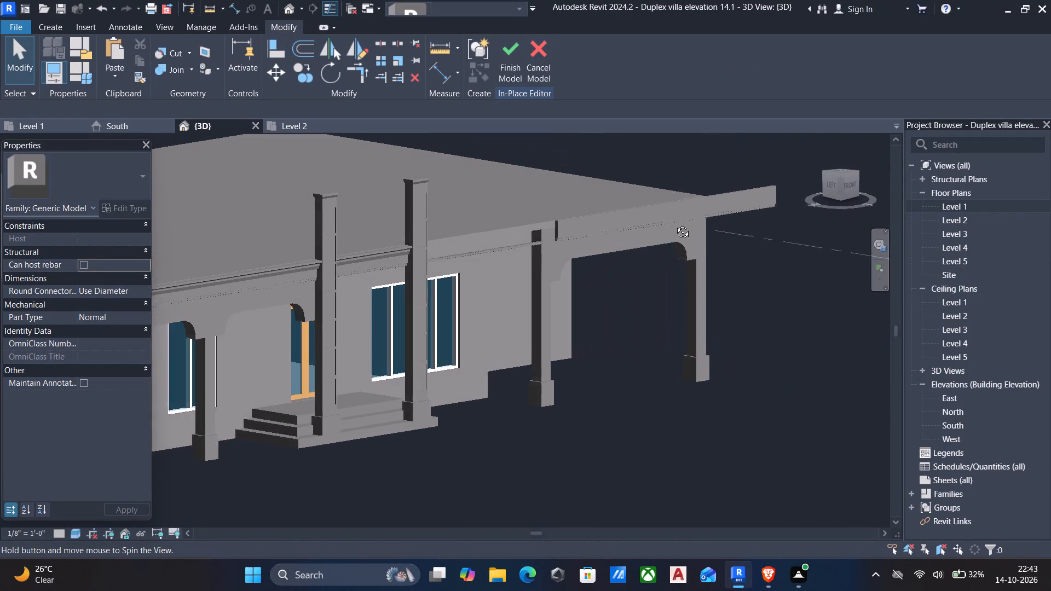
pyautogui.keyDown('shift'); pyautogui.moveTo(674, 224); pyautogui.dragTo(494, 234, button='middle'); pyautogui.keyUp('shift')
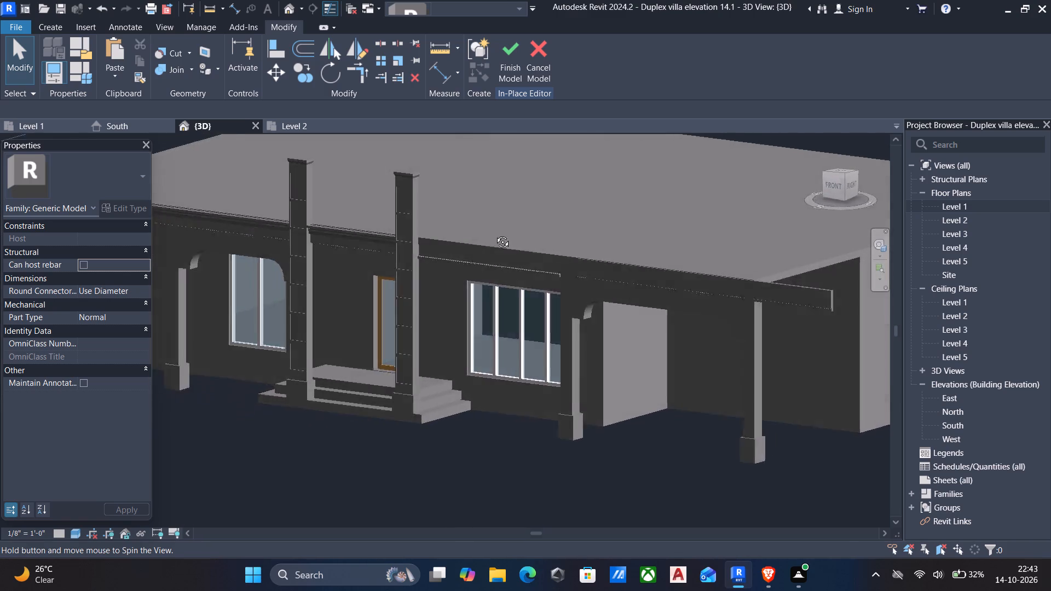
pyautogui.keyDown('shift'); pyautogui.moveTo(494, 234); pyautogui.dragTo(464, 253, button='middle'); pyautogui.keyUp('shift')
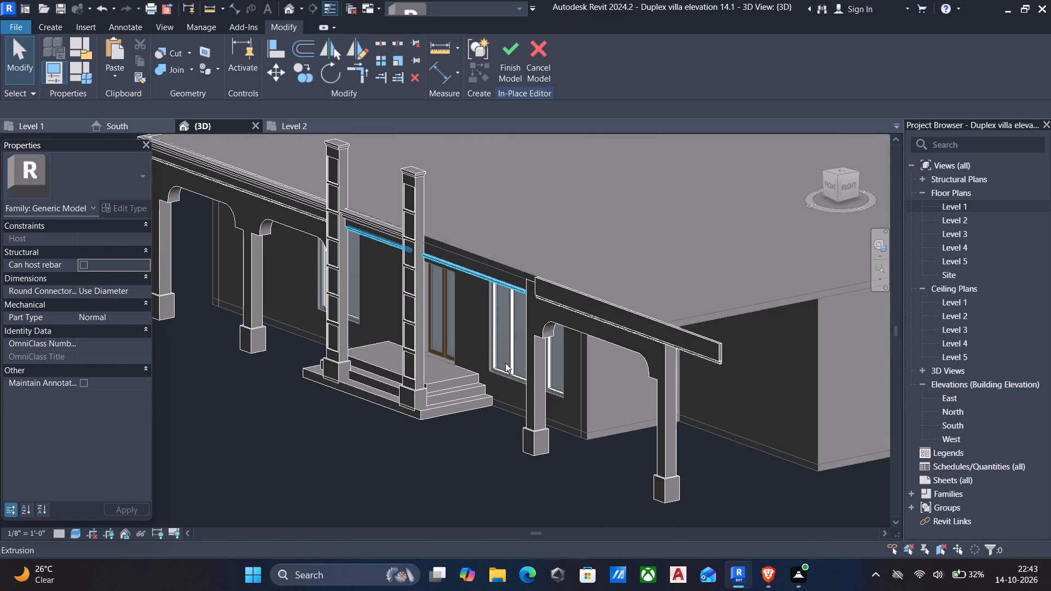
pyautogui.click(827, 184)
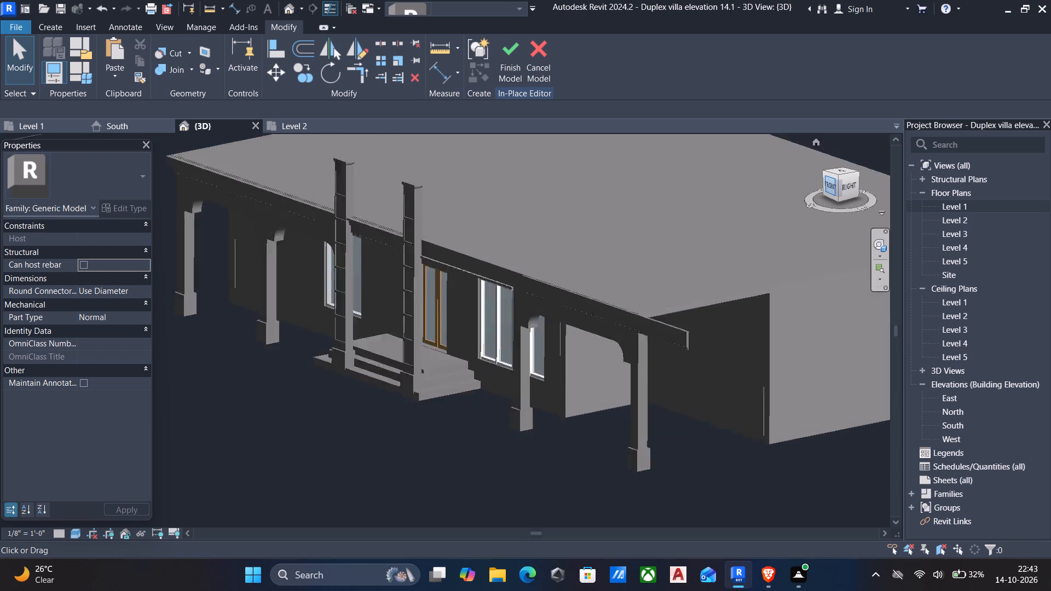
pyautogui.scroll(5, 424, 343)
pyautogui.scroll(6, 554, 355)
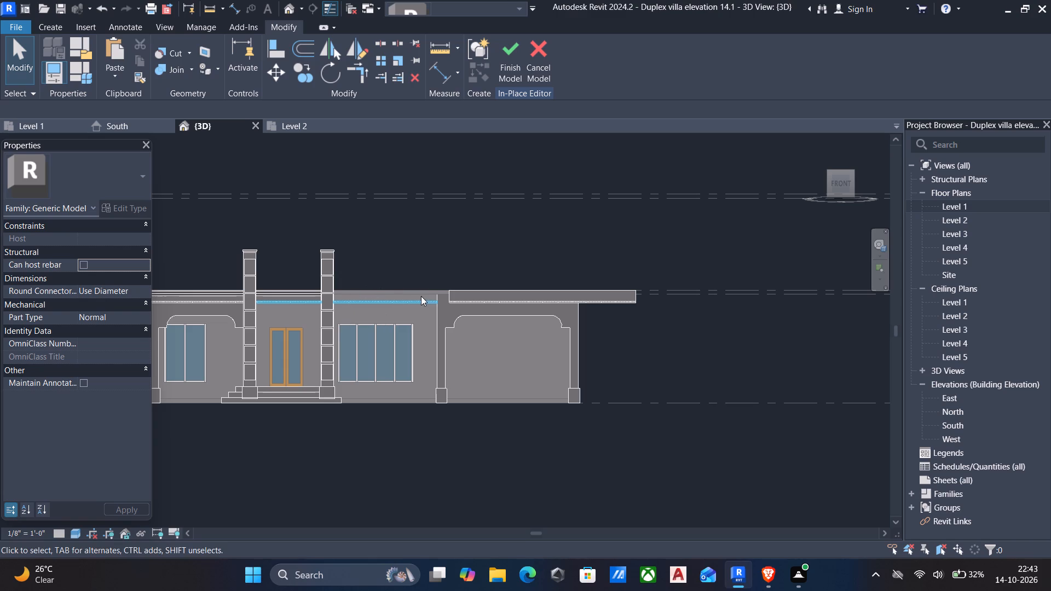
pyautogui.click(448, 298)
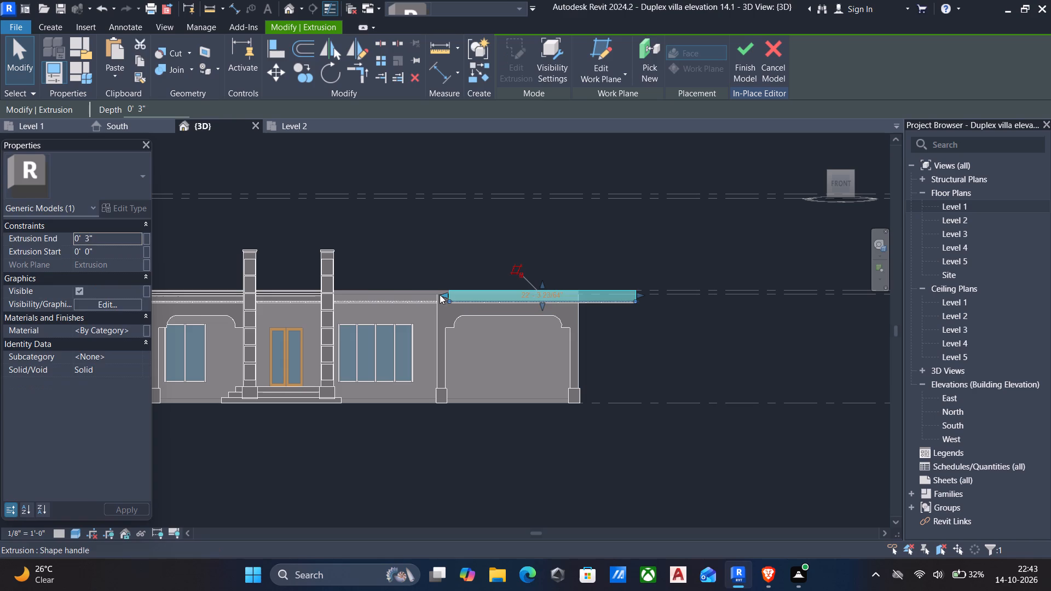
pyautogui.moveTo(441, 294); pyautogui.dragTo(332, 297)
pyautogui.scroll(5, 339, 298)
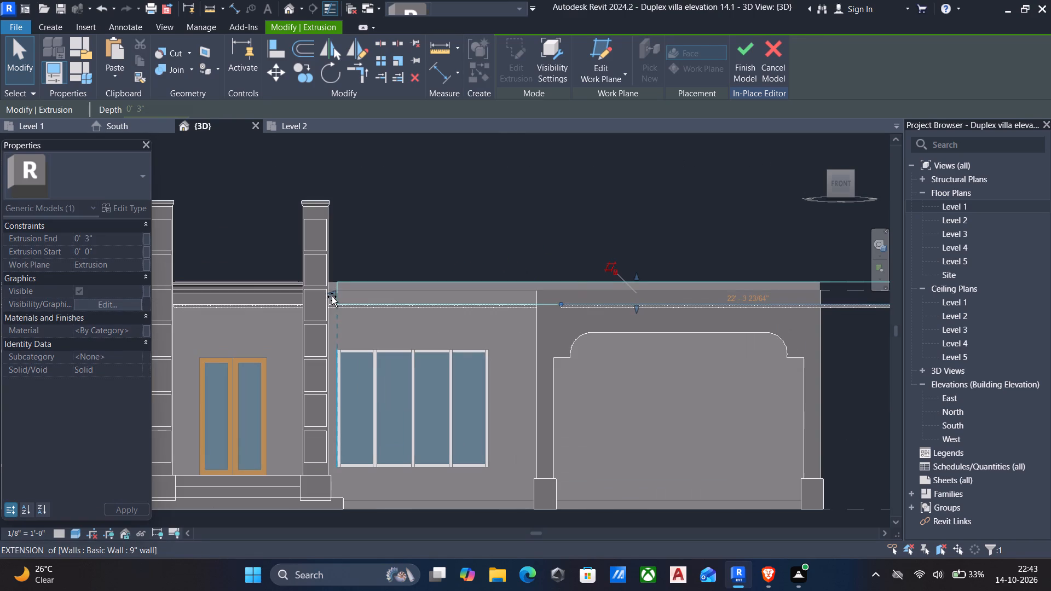
pyautogui.moveTo(332, 297); pyautogui.dragTo(310, 294)
pyautogui.scroll(6, 325, 297)
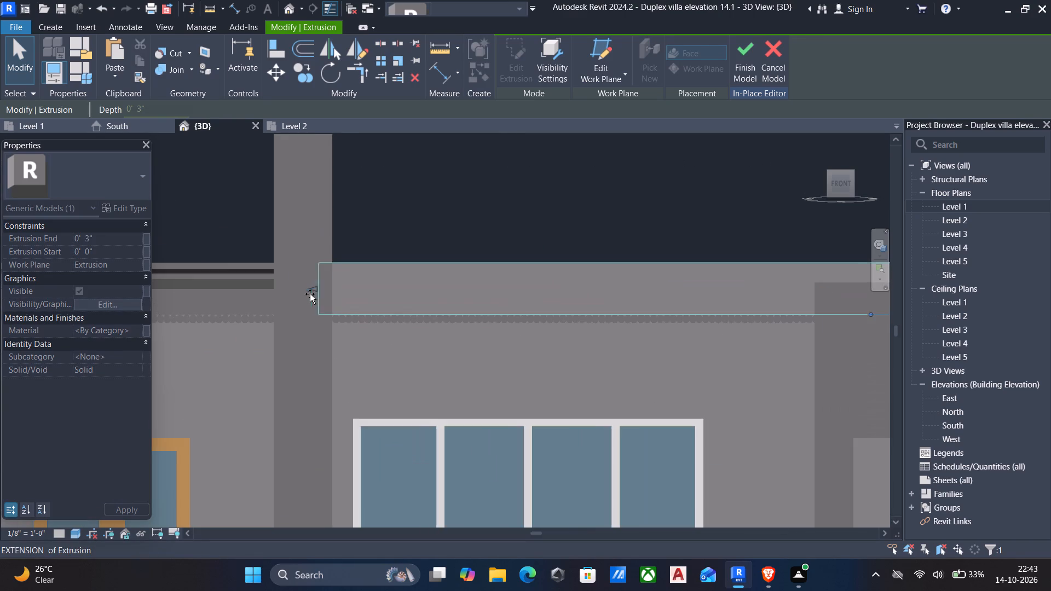
pyautogui.moveTo(310, 294); pyautogui.dragTo(331, 293)
pyautogui.scroll(-7, 353, 309)
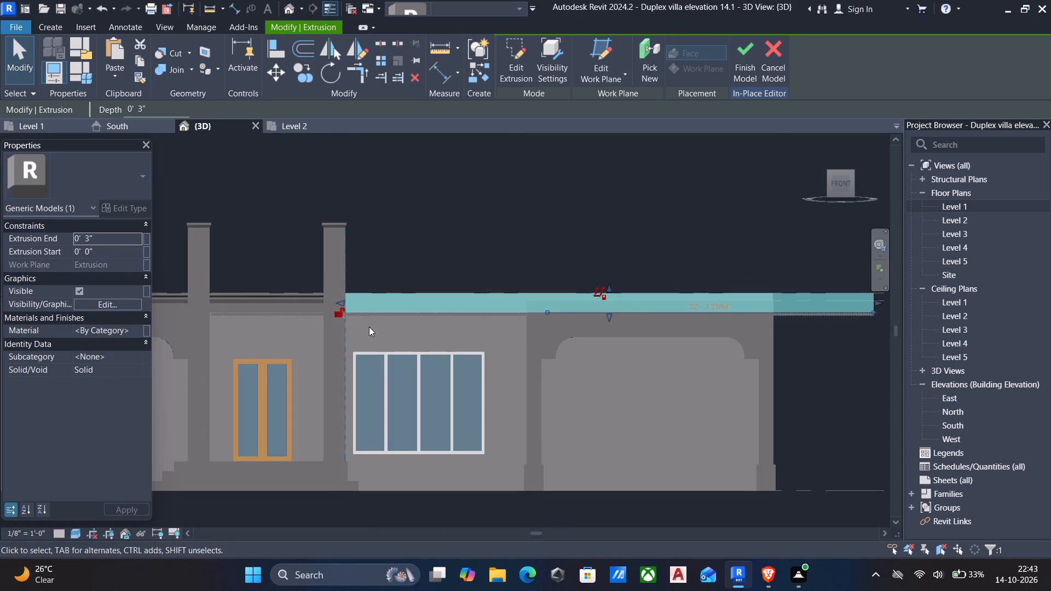
# Shorten the other end of the plain band so it stops at the outer face of the end porch column.
pyautogui.scroll(-5, 591, 370)
pyautogui.scroll(5, 744, 326)
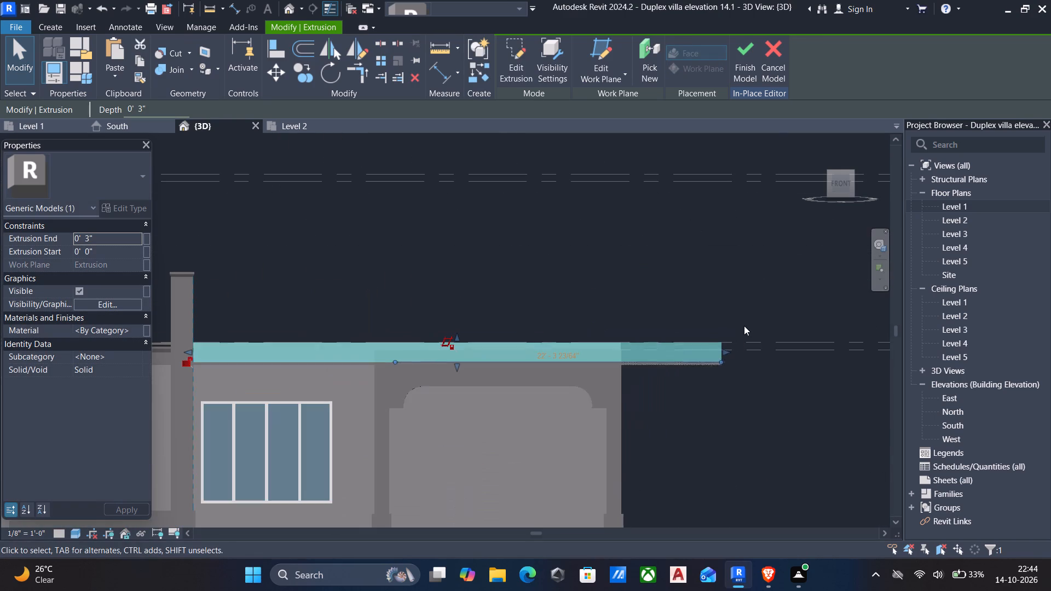
pyautogui.moveTo(723, 352); pyautogui.dragTo(623, 352)
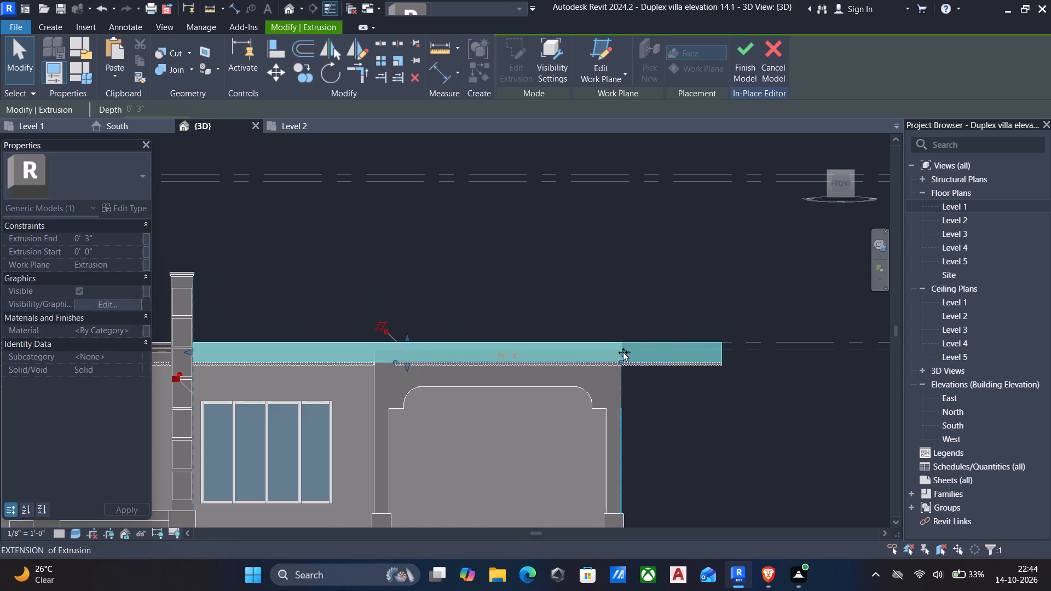
pyautogui.moveTo(623, 352); pyautogui.dragTo(622, 352)
pyautogui.scroll(3, 664, 364)
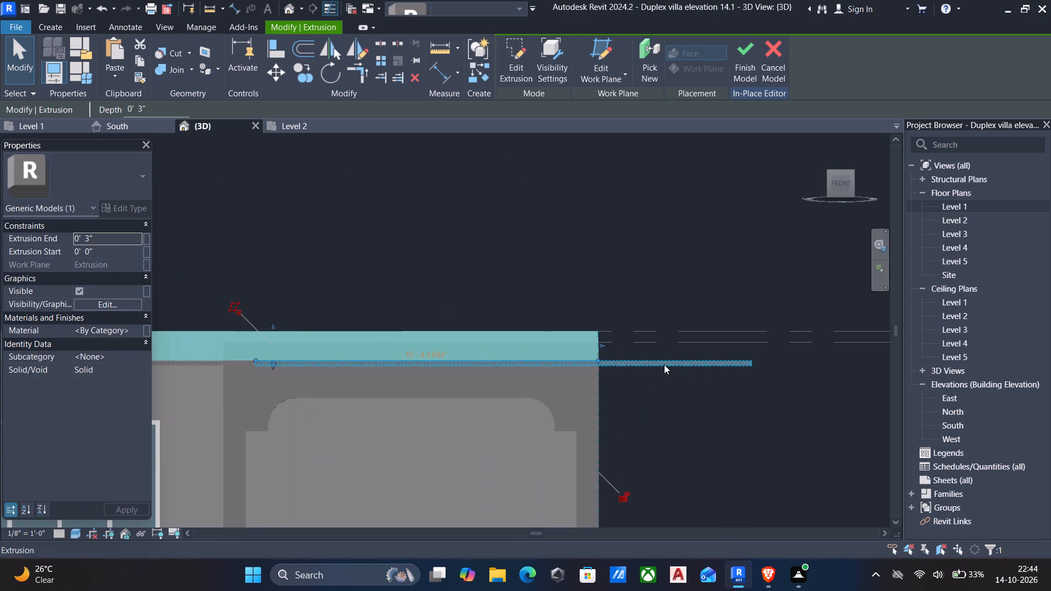
pyautogui.moveTo(379, 413); pyautogui.dragTo(514, 433, button='middle')
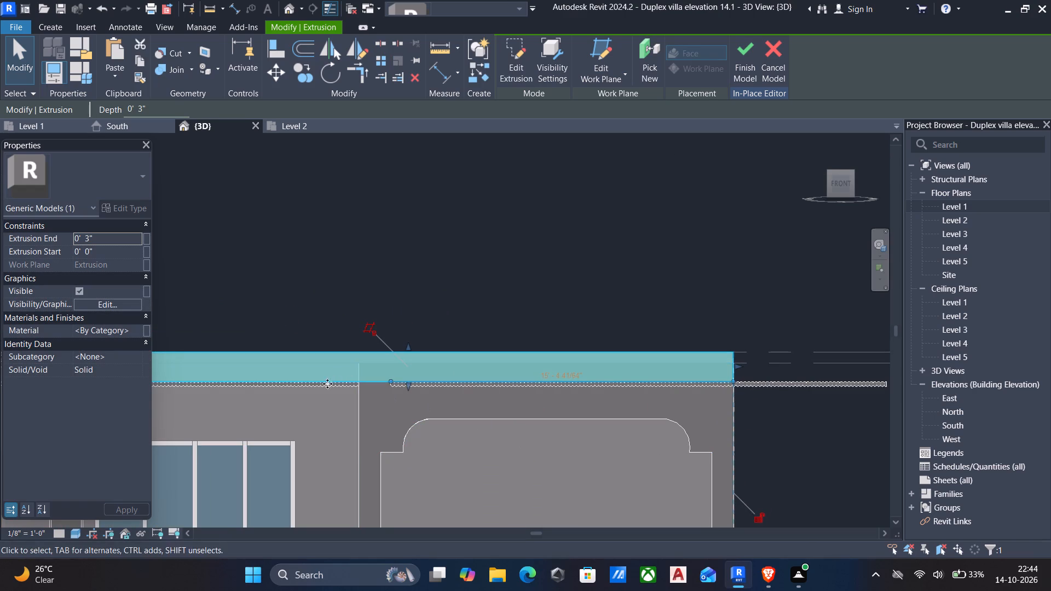
pyautogui.scroll(-6, 321, 399)
pyautogui.moveTo(320, 407); pyautogui.dragTo(420, 424, button='middle')
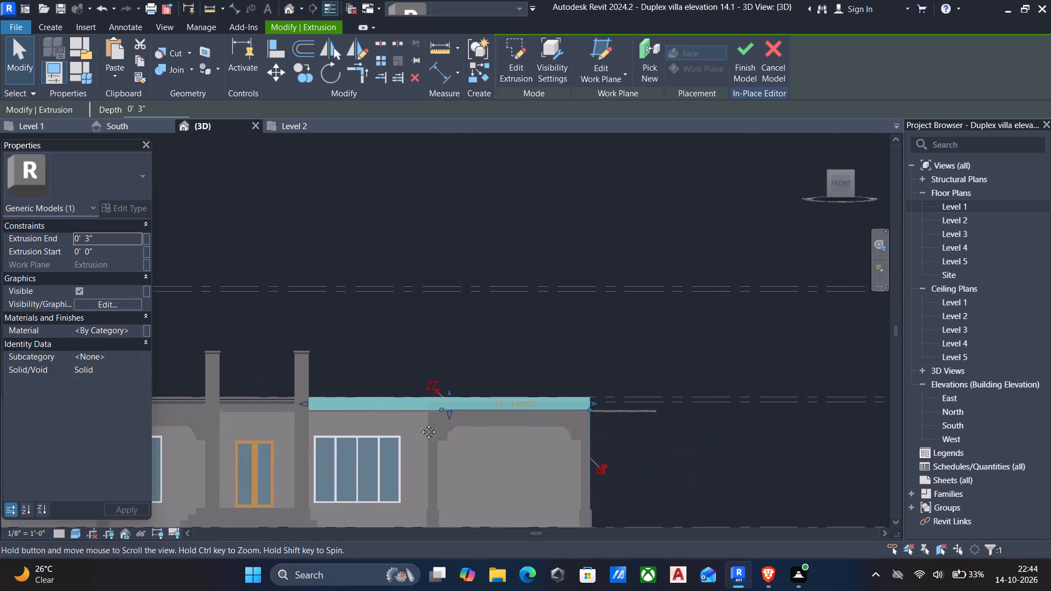
pyautogui.moveTo(420, 424); pyautogui.dragTo(496, 438, button='middle')
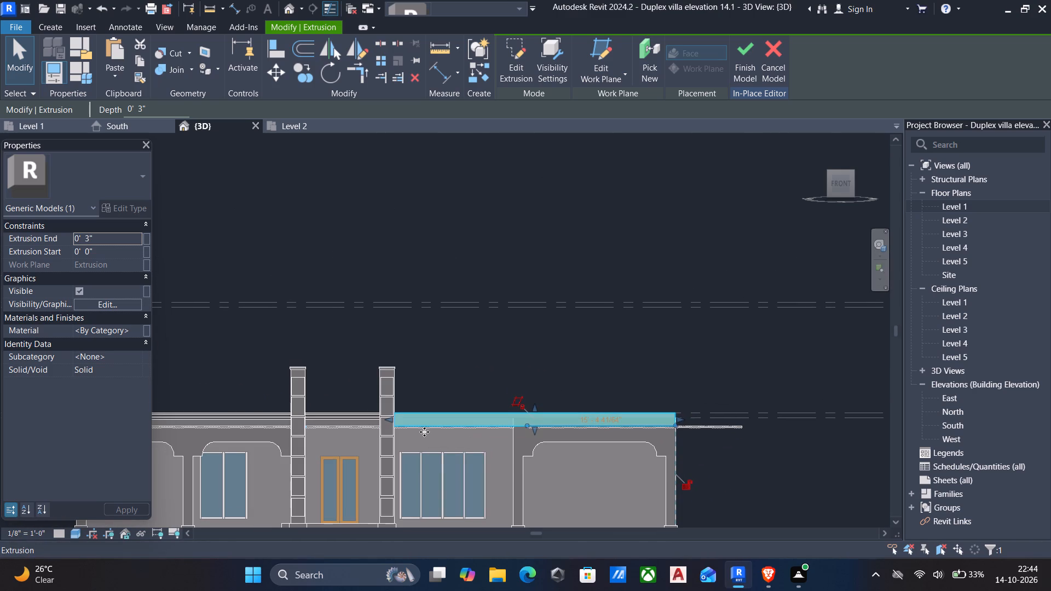
pyautogui.press('Escape')
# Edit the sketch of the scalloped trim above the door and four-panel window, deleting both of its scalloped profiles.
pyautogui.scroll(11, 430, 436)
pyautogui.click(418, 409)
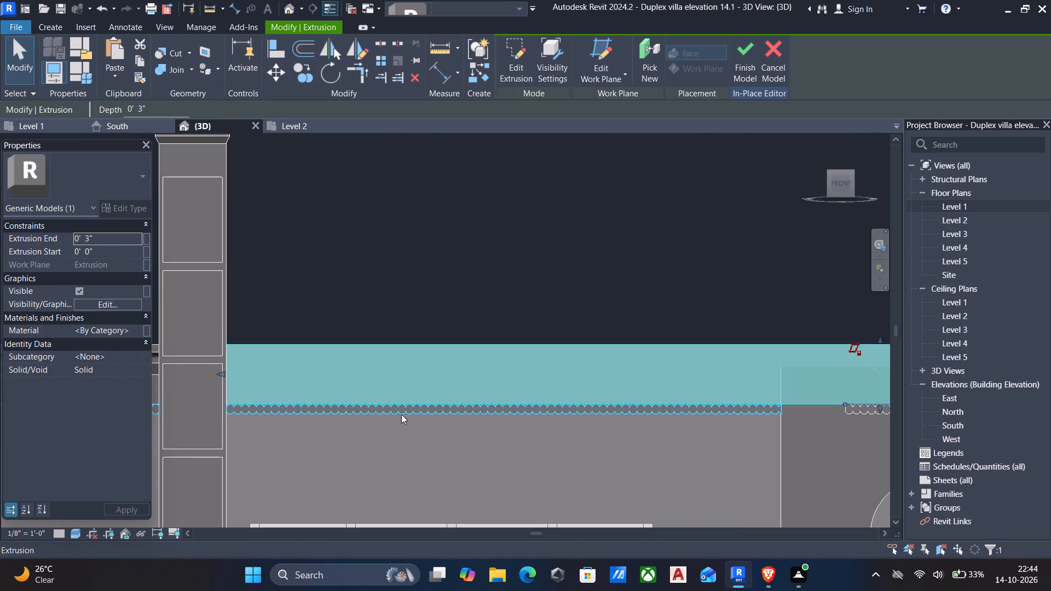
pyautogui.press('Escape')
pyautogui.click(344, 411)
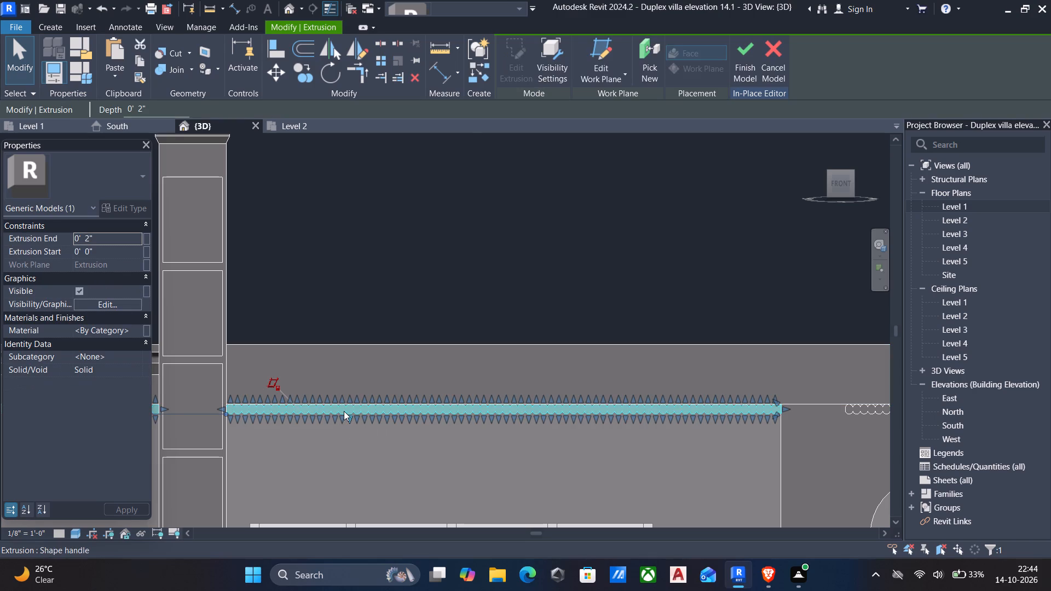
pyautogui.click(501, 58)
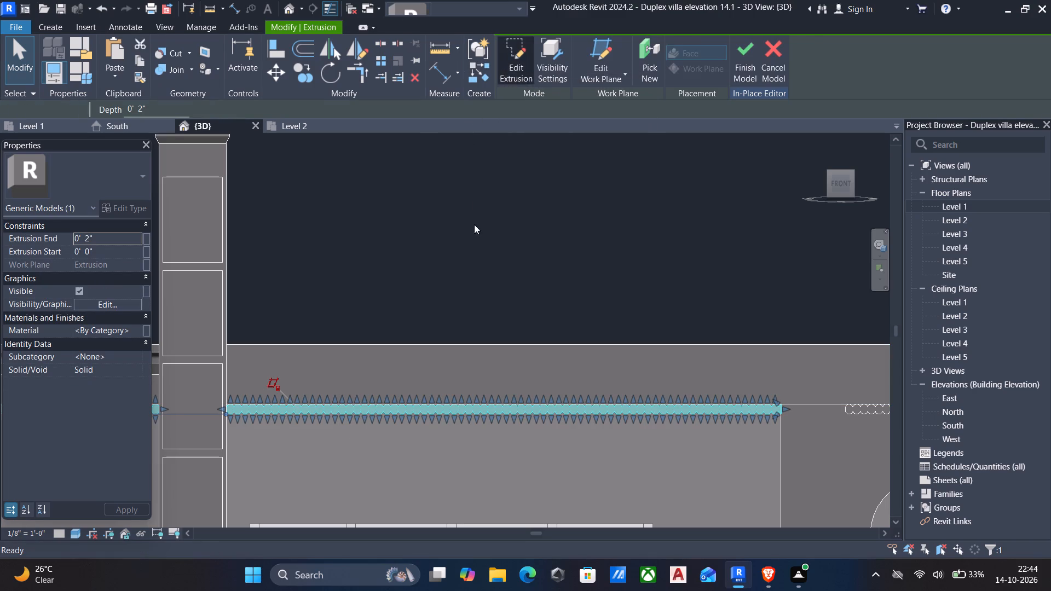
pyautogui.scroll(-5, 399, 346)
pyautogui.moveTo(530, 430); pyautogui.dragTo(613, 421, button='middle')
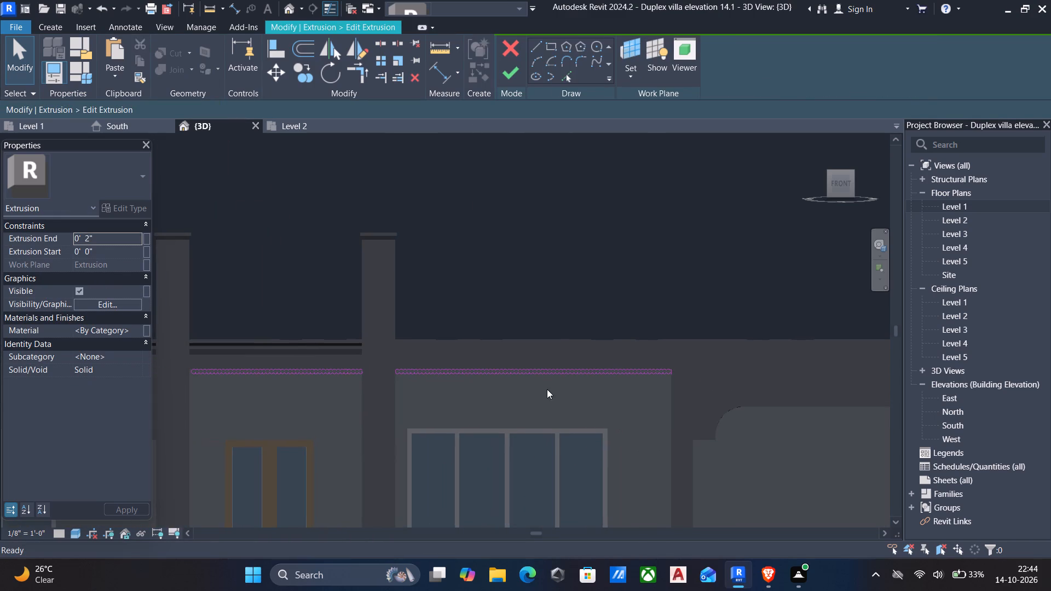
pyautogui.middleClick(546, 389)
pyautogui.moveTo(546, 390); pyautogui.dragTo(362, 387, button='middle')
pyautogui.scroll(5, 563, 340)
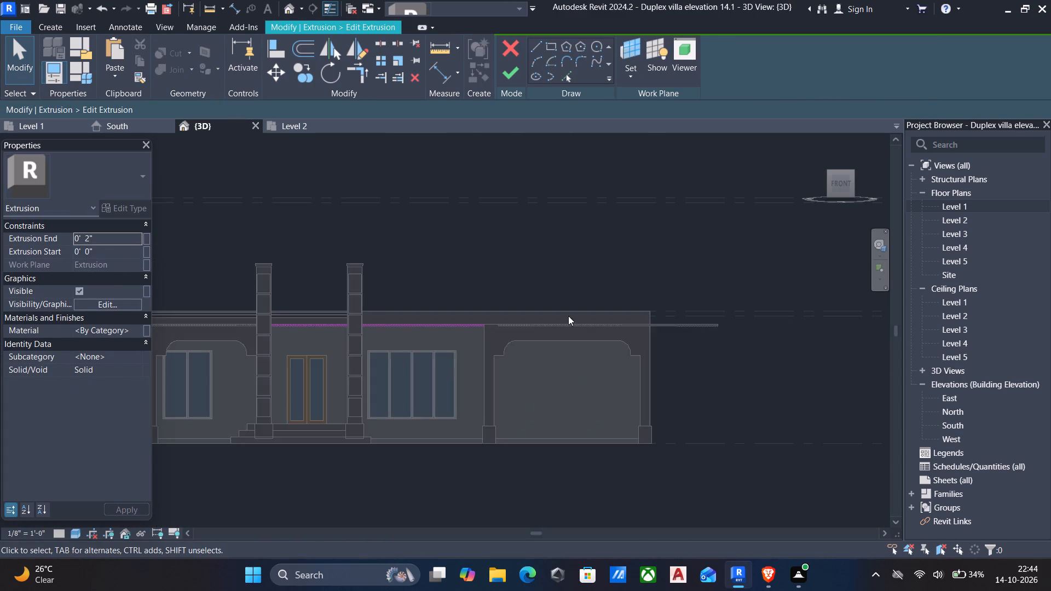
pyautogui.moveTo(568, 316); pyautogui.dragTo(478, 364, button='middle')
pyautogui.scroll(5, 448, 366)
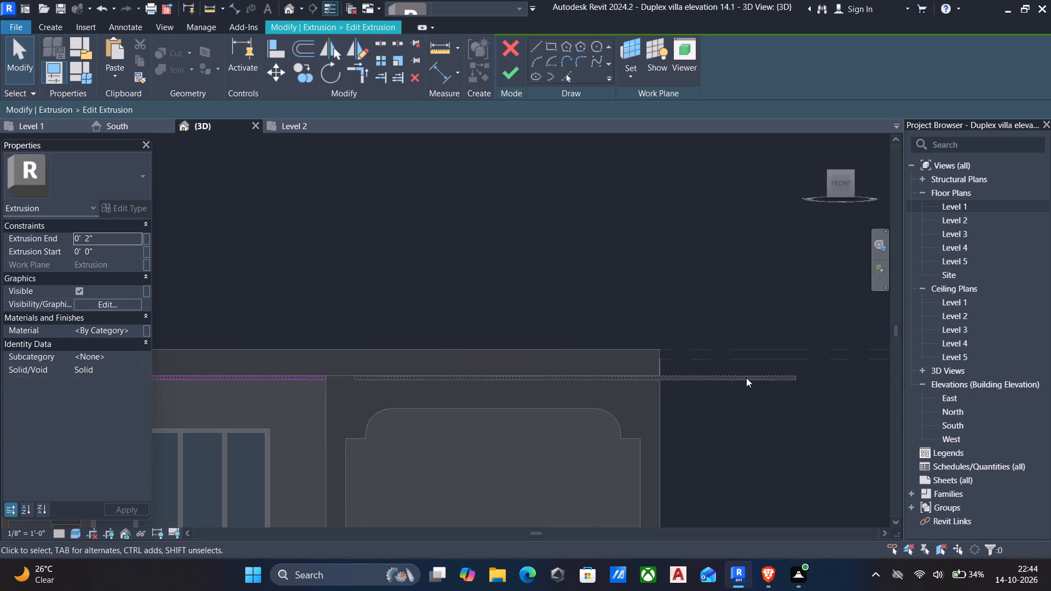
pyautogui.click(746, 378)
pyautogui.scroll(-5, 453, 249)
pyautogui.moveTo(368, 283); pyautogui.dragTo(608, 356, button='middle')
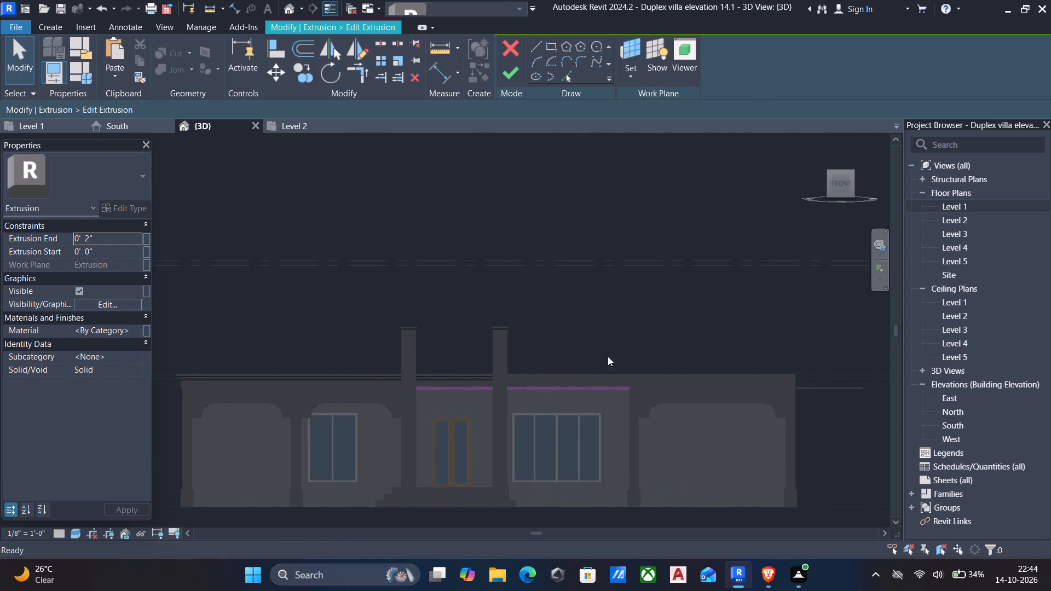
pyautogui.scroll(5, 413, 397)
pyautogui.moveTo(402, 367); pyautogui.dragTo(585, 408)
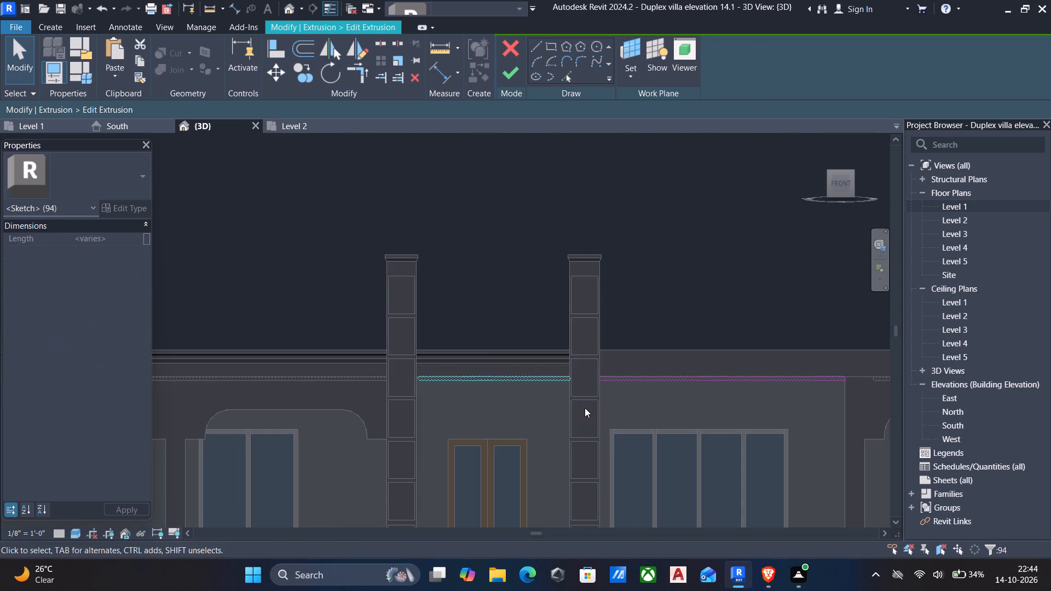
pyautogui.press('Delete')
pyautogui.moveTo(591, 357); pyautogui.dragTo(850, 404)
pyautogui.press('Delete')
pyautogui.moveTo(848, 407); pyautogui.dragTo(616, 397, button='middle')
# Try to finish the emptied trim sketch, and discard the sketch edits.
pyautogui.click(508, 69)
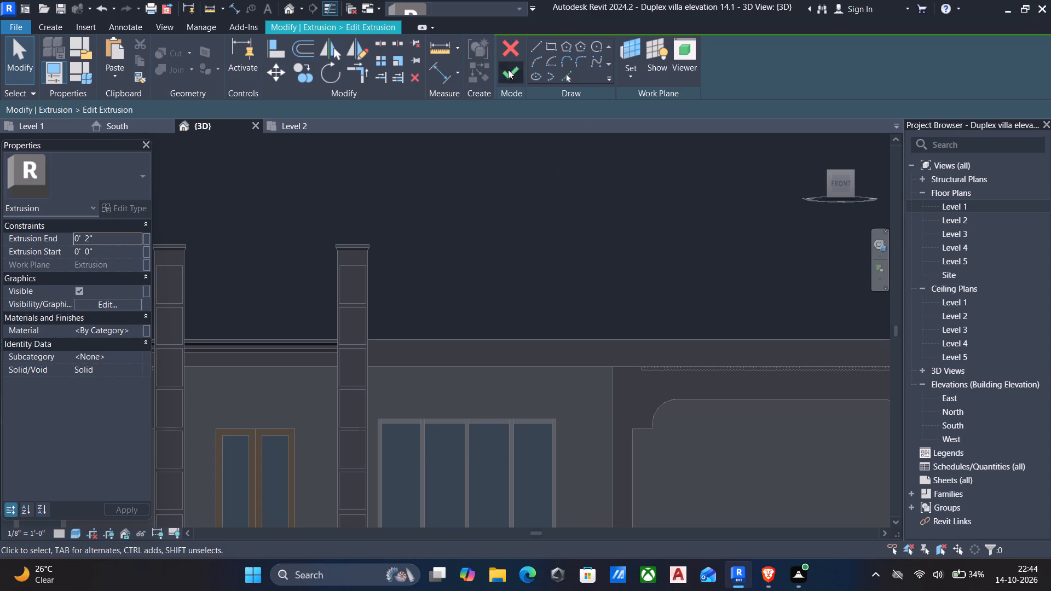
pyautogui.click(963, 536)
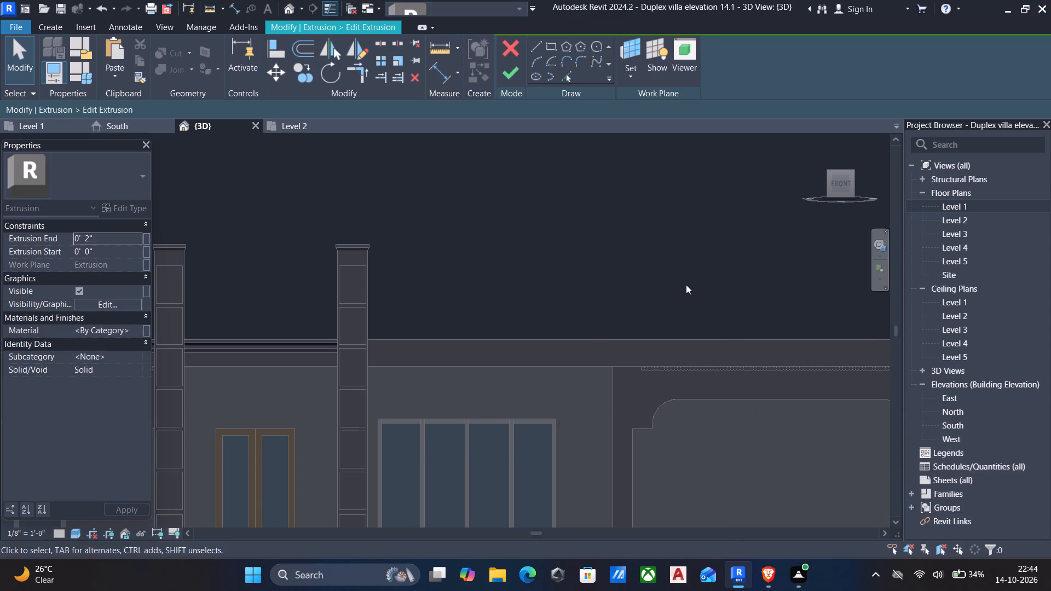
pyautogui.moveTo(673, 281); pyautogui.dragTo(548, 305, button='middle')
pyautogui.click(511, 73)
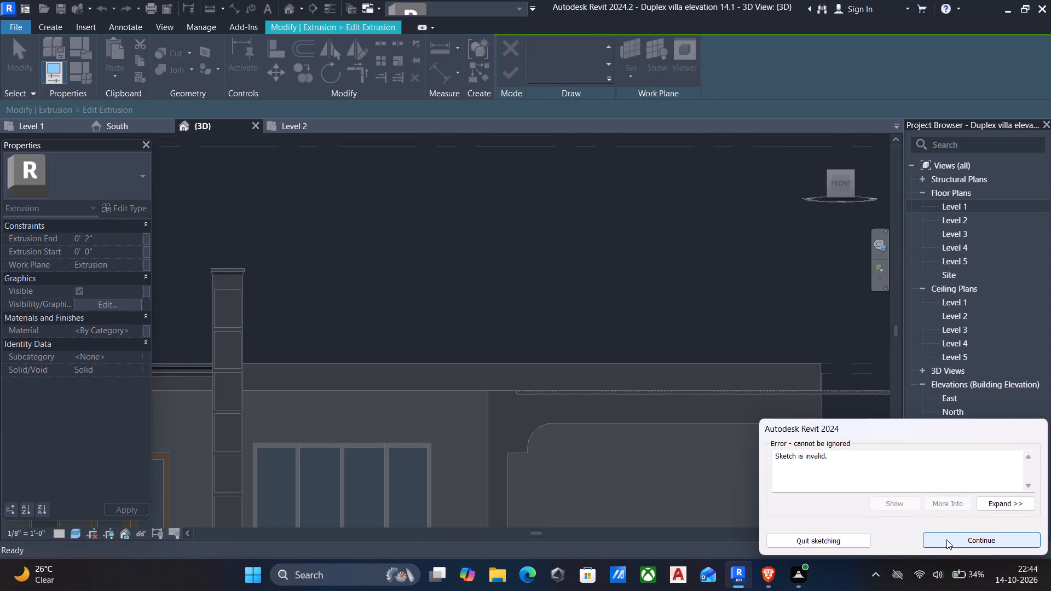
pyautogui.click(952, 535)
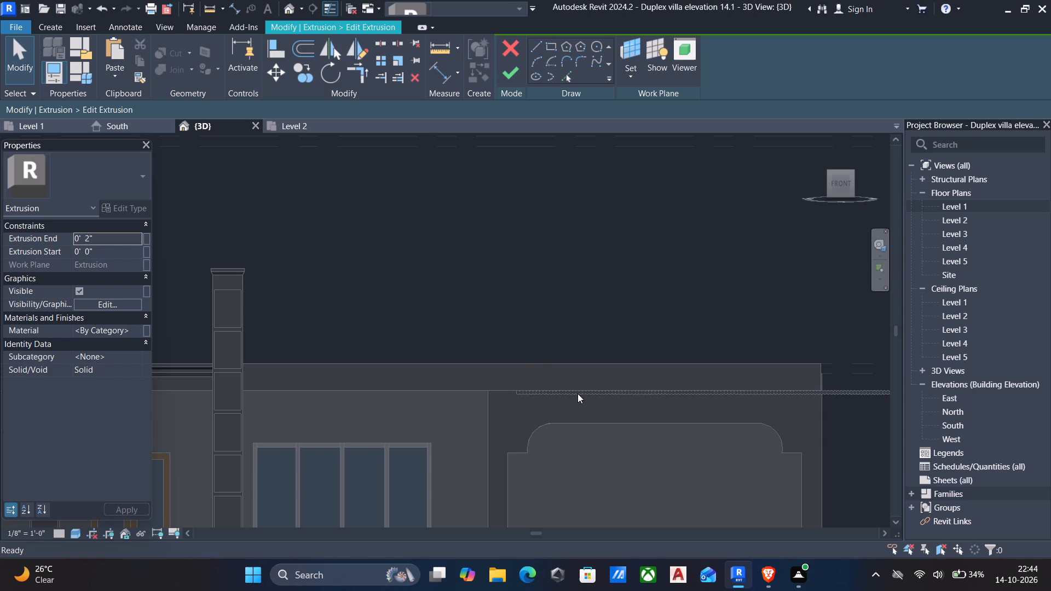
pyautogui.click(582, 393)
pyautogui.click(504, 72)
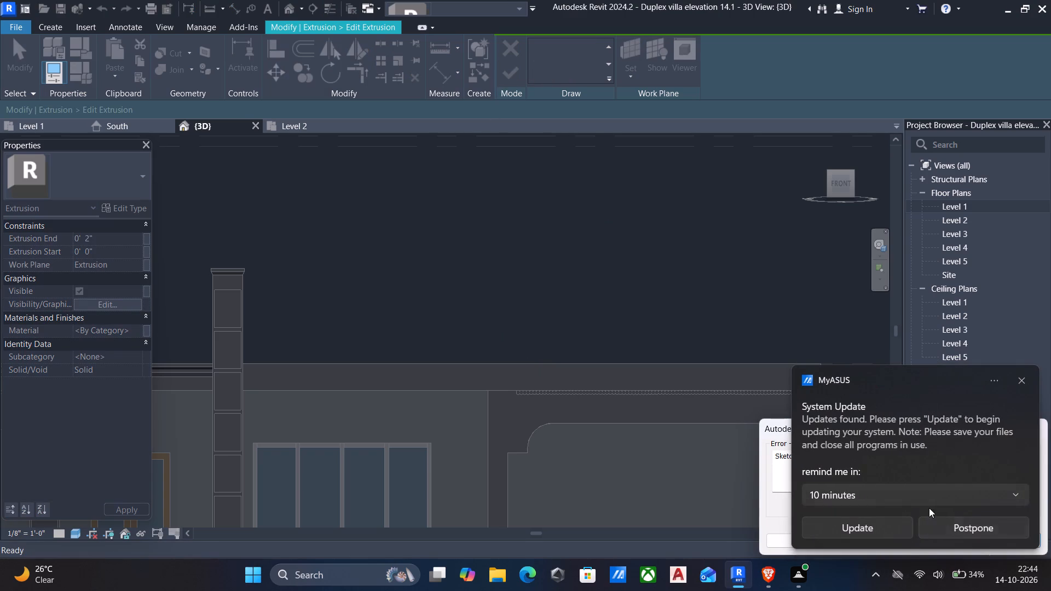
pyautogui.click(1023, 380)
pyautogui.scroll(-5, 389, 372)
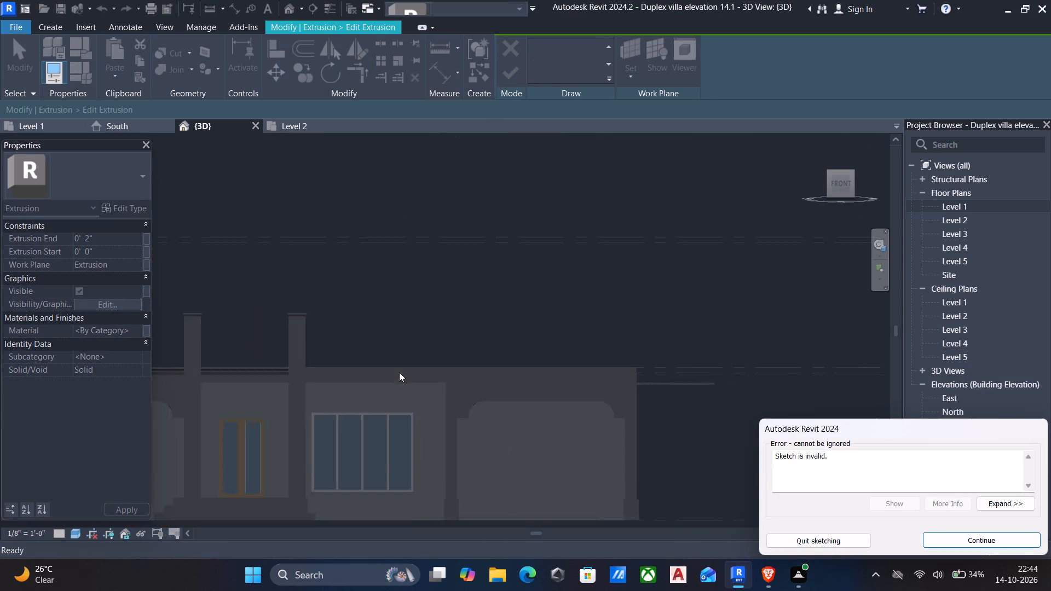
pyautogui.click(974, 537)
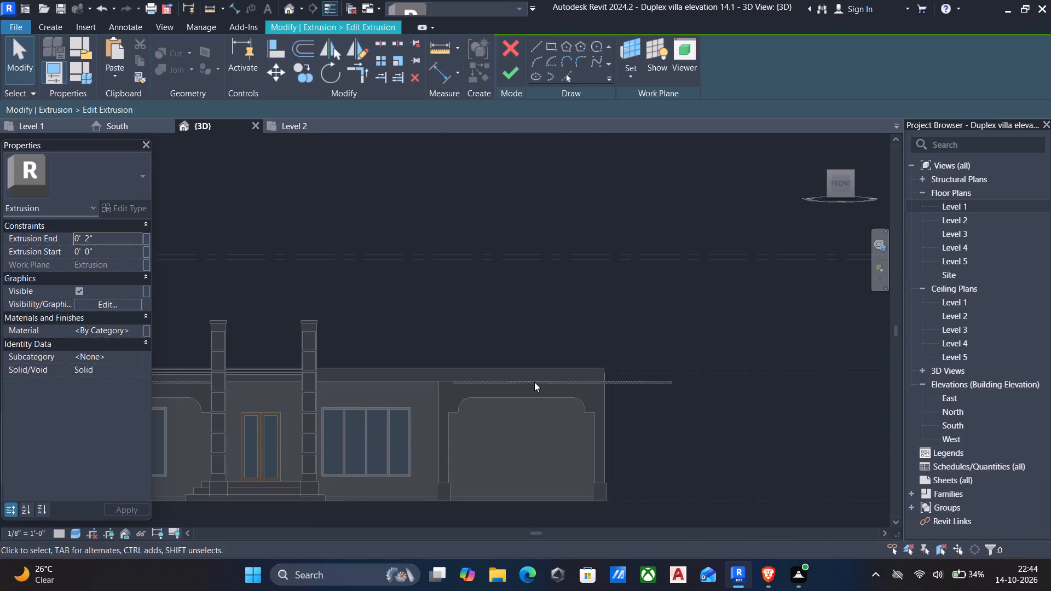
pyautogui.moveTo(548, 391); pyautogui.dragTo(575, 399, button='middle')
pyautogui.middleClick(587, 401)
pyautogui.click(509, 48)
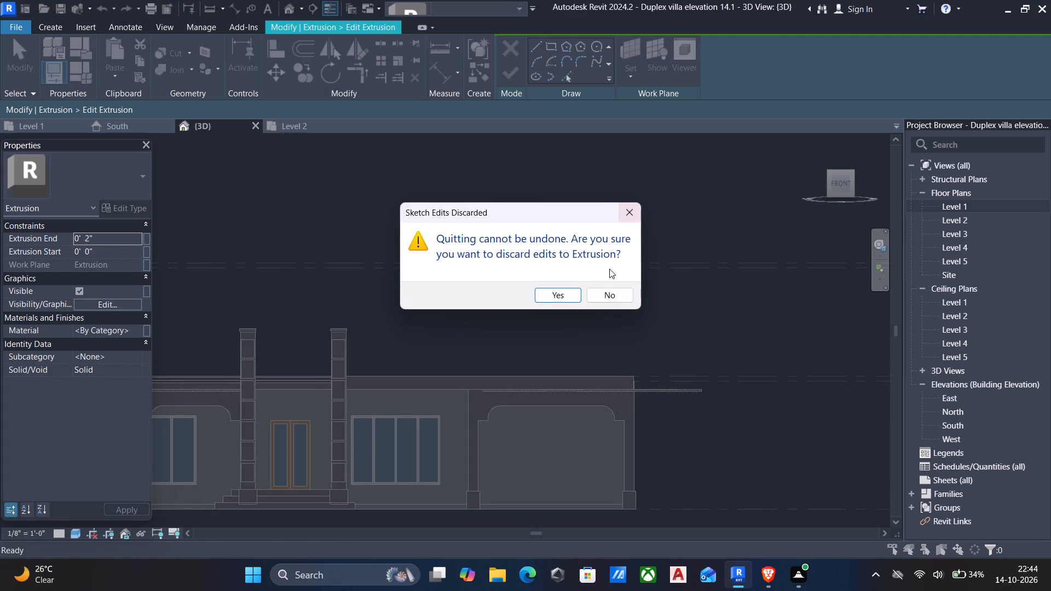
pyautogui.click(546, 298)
# Edit the end porch's scalloped trim sketch, shifting its whole profile toward the four-panel window until it meets the neighbouring trim's end.
pyautogui.scroll(-7, 633, 405)
pyautogui.moveTo(635, 404); pyautogui.dragTo(494, 359, button='middle')
pyautogui.click(494, 359)
pyautogui.scroll(-5, 494, 359)
pyautogui.click(679, 359)
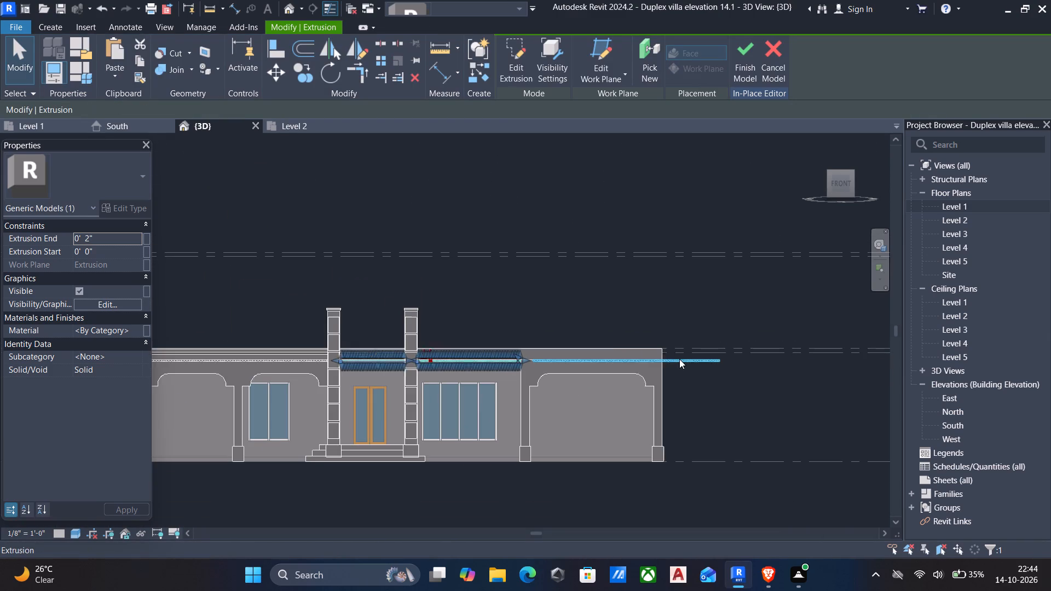
pyautogui.click(506, 44)
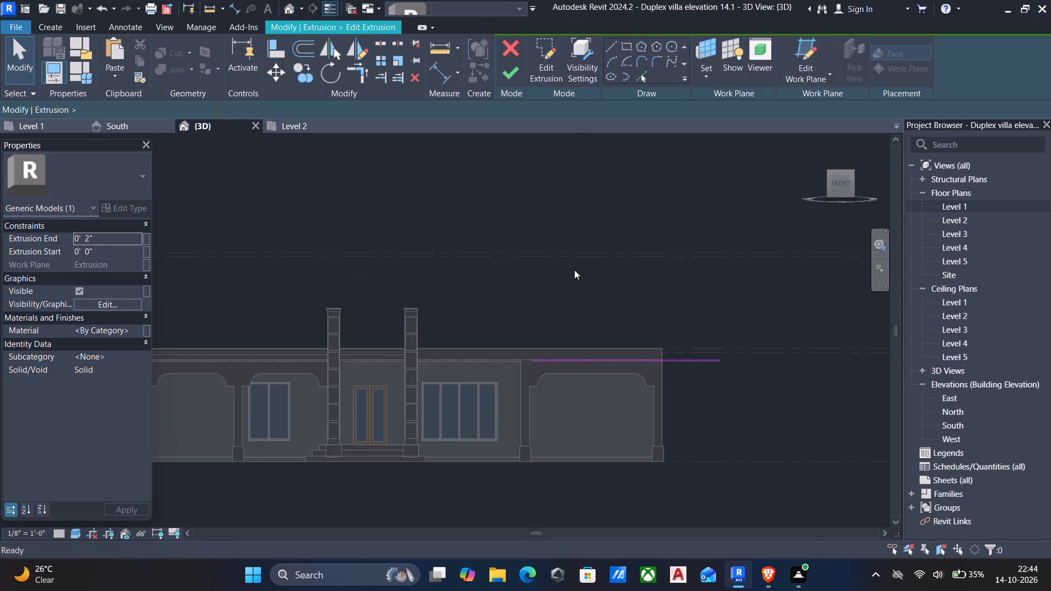
pyautogui.scroll(4, 593, 298)
pyautogui.moveTo(585, 334); pyautogui.dragTo(560, 288, button='middle')
pyautogui.moveTo(446, 338); pyautogui.dragTo(729, 393)
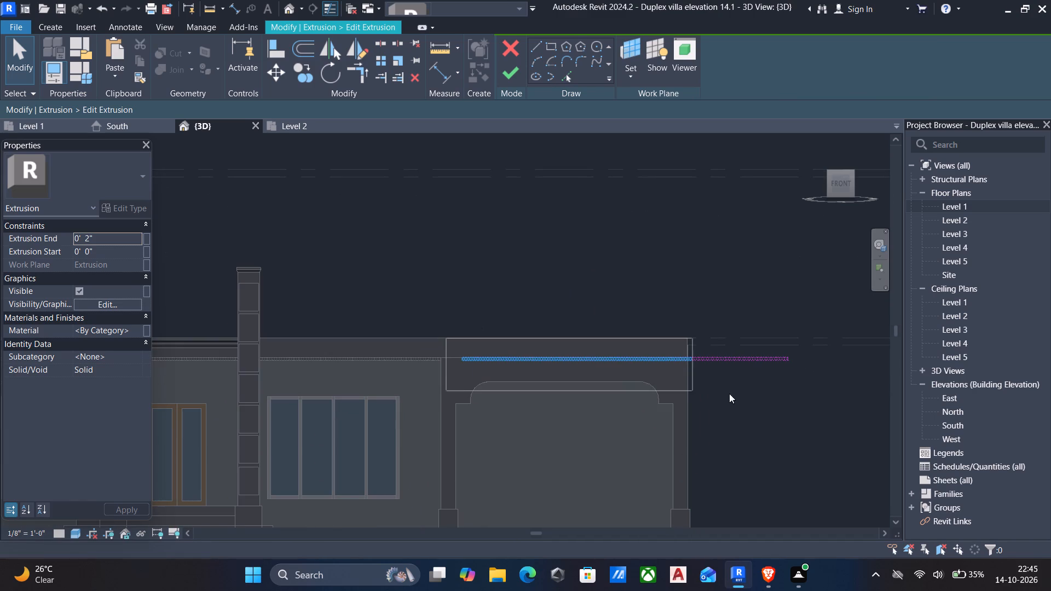
pyautogui.moveTo(729, 393); pyautogui.dragTo(835, 392)
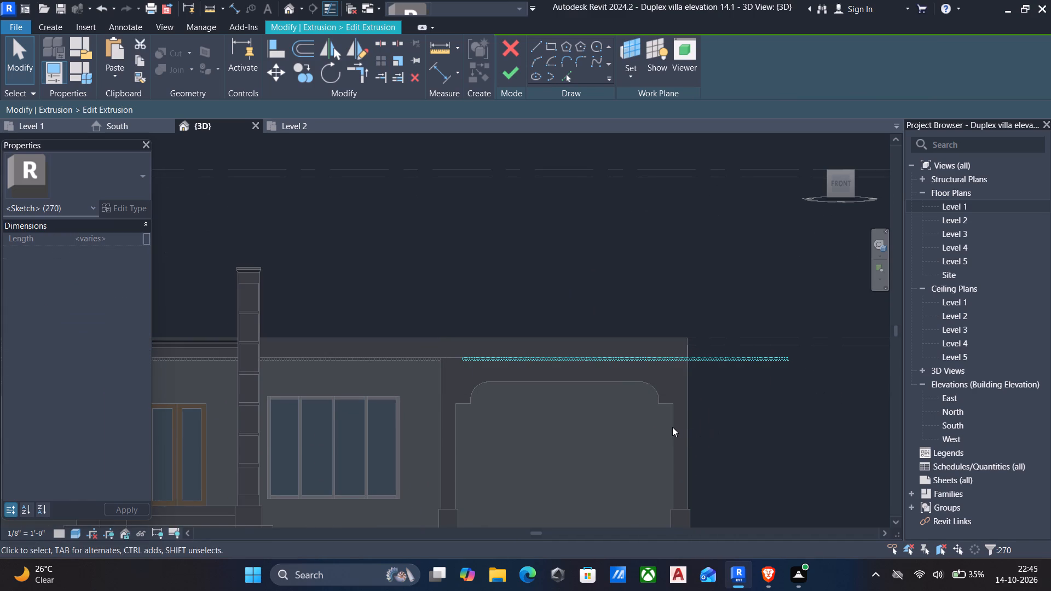
pyautogui.scroll(5, 672, 427)
pyautogui.press('Left')
pyautogui.press('Left')
pyautogui.press('Left')
pyautogui.press('Left')
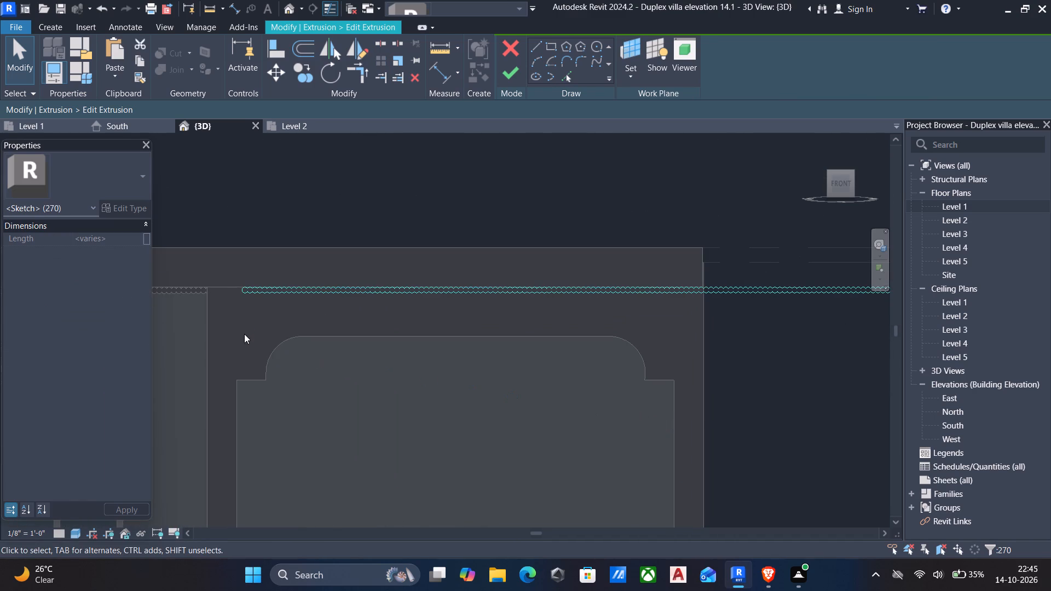
pyautogui.press('Left')
pyautogui.scroll(6, 220, 317)
pyautogui.moveTo(220, 317); pyautogui.dragTo(348, 342, button='middle')
pyautogui.press('Left')
pyautogui.press('Left')
pyautogui.press('Left')
pyautogui.press('Left')
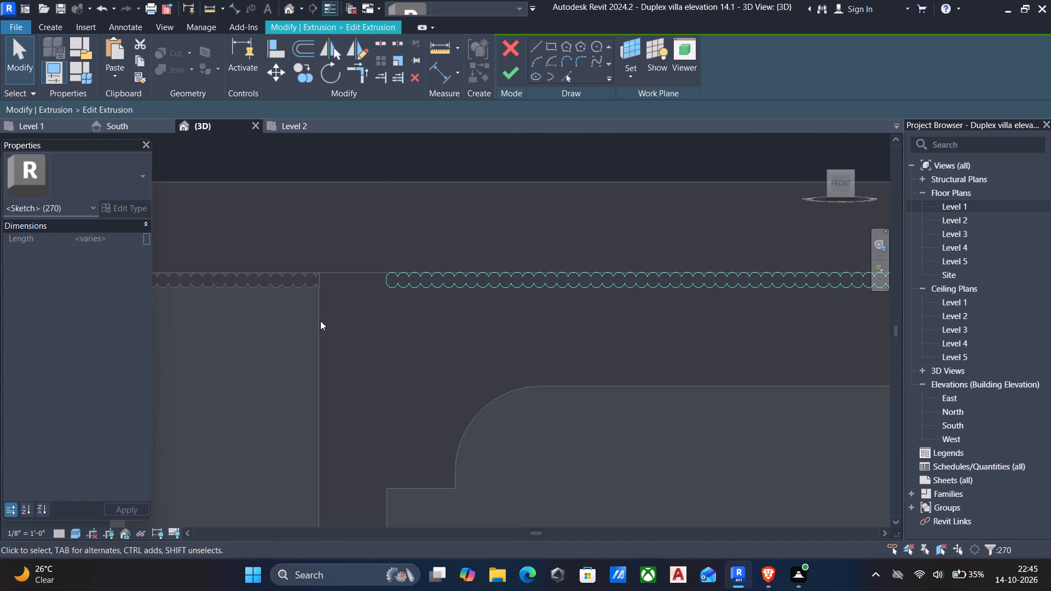
pyautogui.press('Left')
pyautogui.press('Left')
pyautogui.press('Left')
pyautogui.press('Left')
pyautogui.press('Left')
pyautogui.press('Left')
pyautogui.press('Left')
pyautogui.press('Left')
pyautogui.press('Left')
pyautogui.press('Left')
pyautogui.press('Left')
pyautogui.press('Left')
pyautogui.press('Left')
pyautogui.press('Left')
pyautogui.press('Left')
pyautogui.press('Left')
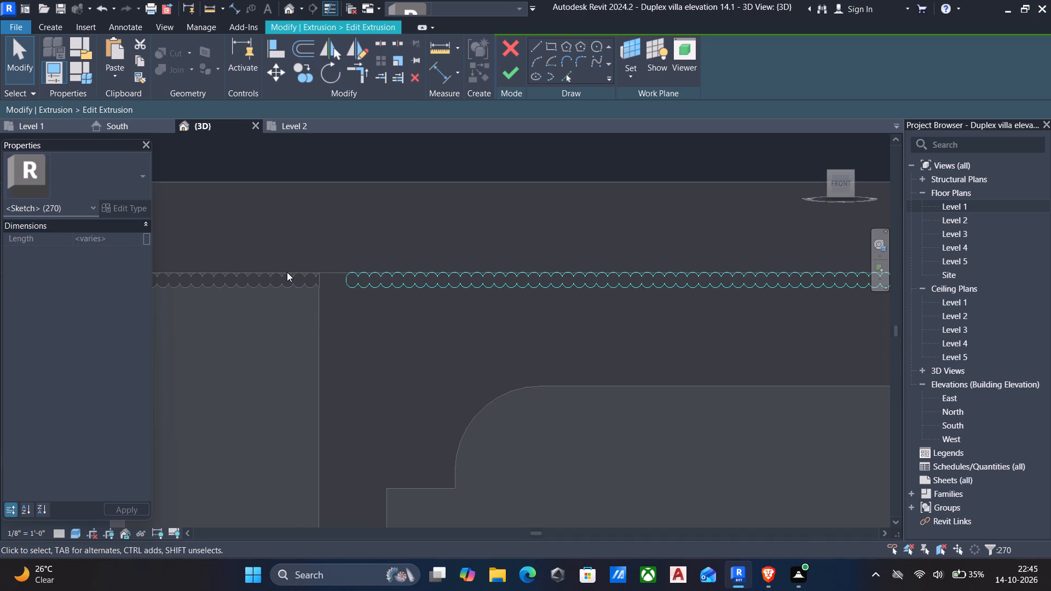
pyautogui.press('Left')
pyautogui.press('Left')
pyautogui.press('Left')
pyautogui.press('Left')
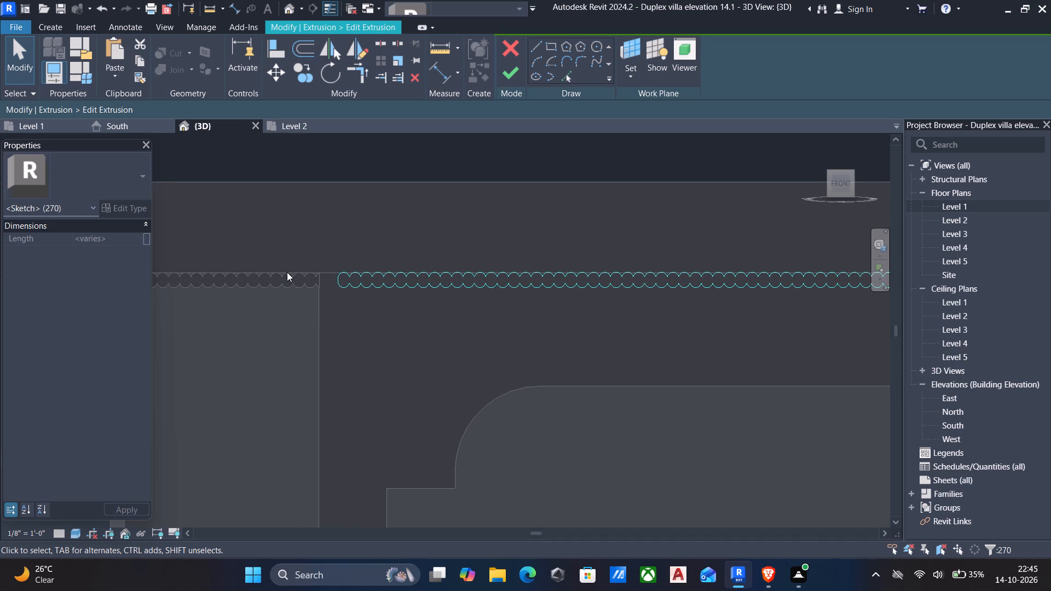
pyautogui.press('Left')
pyautogui.press('Left')
pyautogui.press('Left')
pyautogui.press('Left')
pyautogui.press('Left')
pyautogui.press('Left')
pyautogui.press('Left')
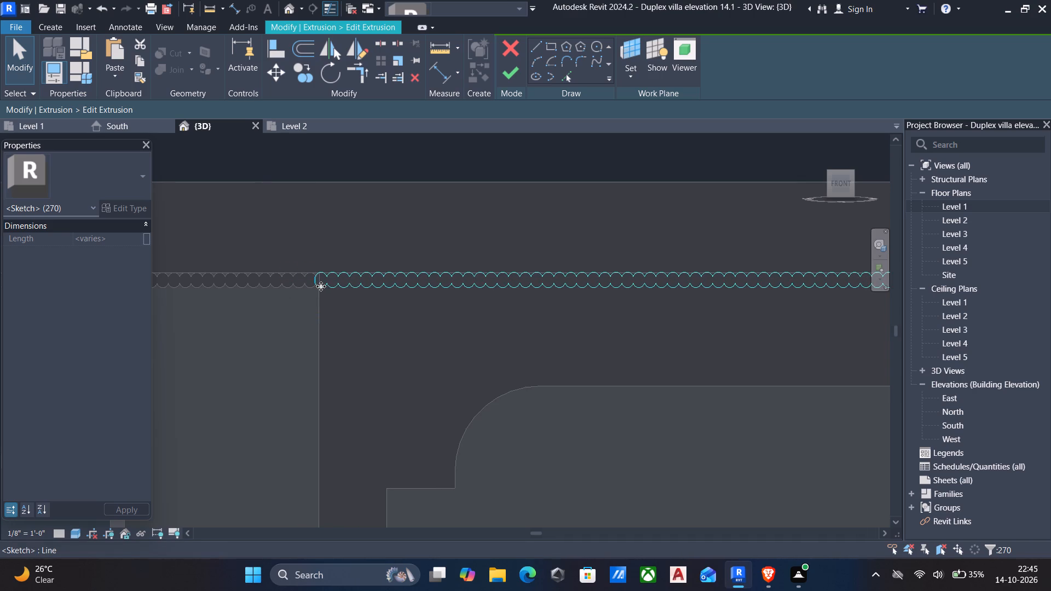
pyautogui.scroll(6, 321, 286)
pyautogui.press('Right')
pyautogui.press('Right')
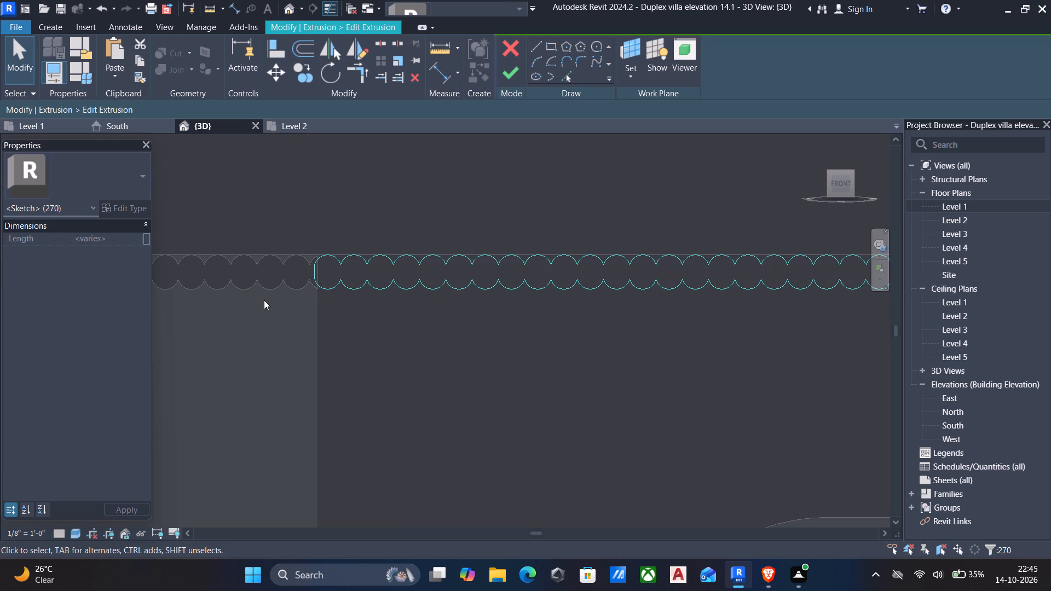
pyautogui.press('Right')
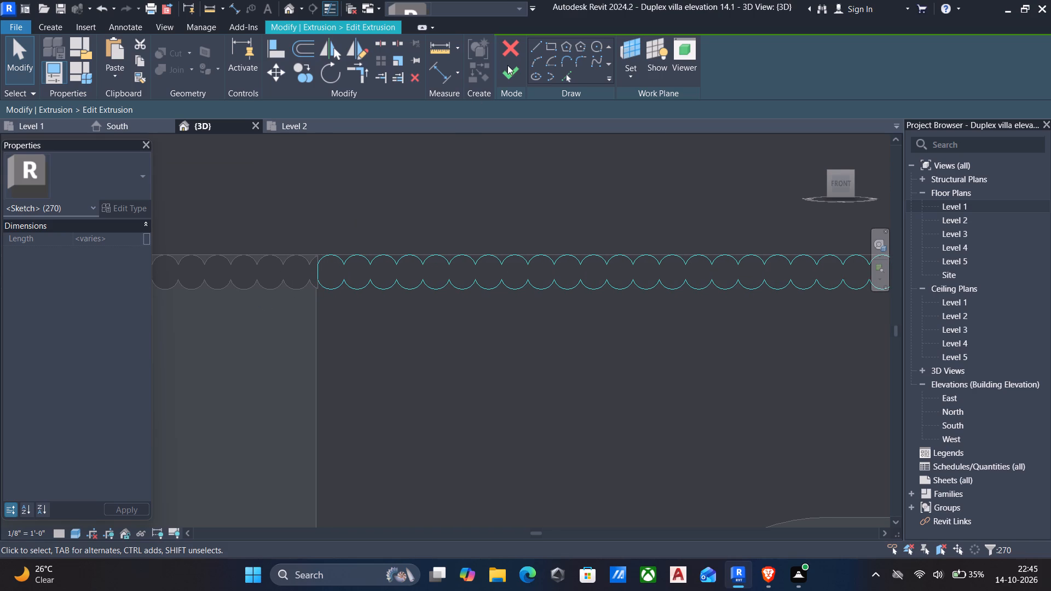
pyautogui.click(508, 68)
pyautogui.scroll(-6, 322, 260)
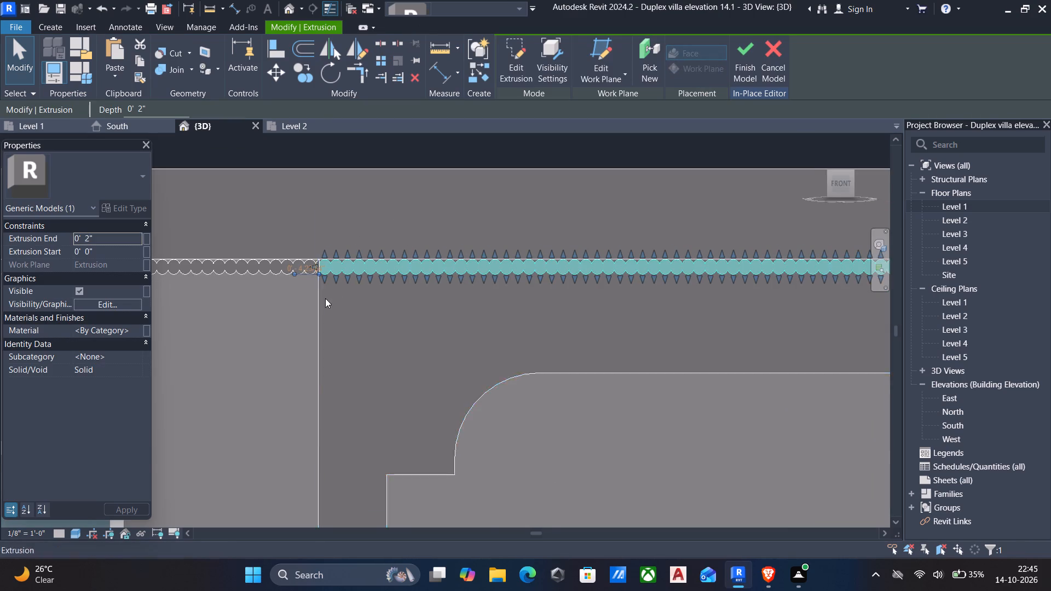
pyautogui.moveTo(356, 299); pyautogui.dragTo(378, 301, button='middle')
pyautogui.moveTo(397, 303); pyautogui.dragTo(546, 316, button='middle')
pyautogui.scroll(-4, 555, 317)
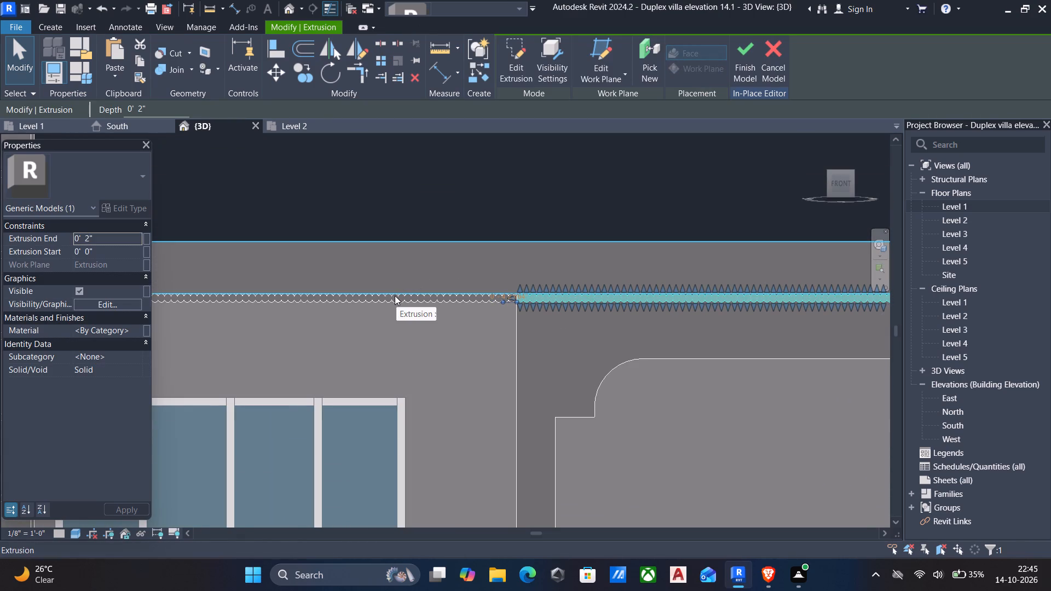
pyautogui.press('Escape')
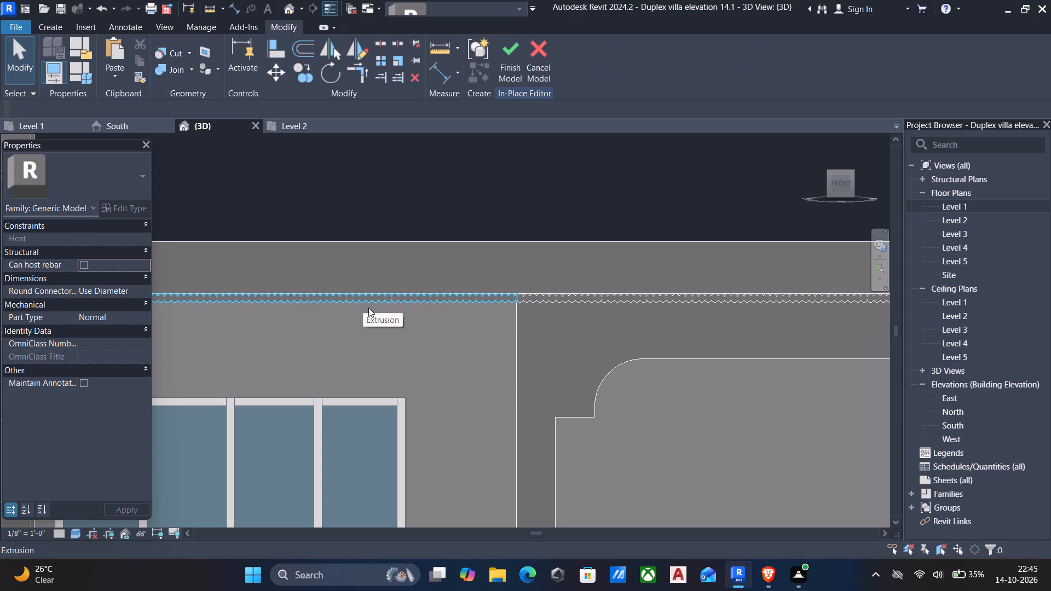
# Delete the scalloped trim extrusion above the entrance door and the four-panel window.
pyautogui.click(395, 304)
pyautogui.scroll(-6, 492, 136)
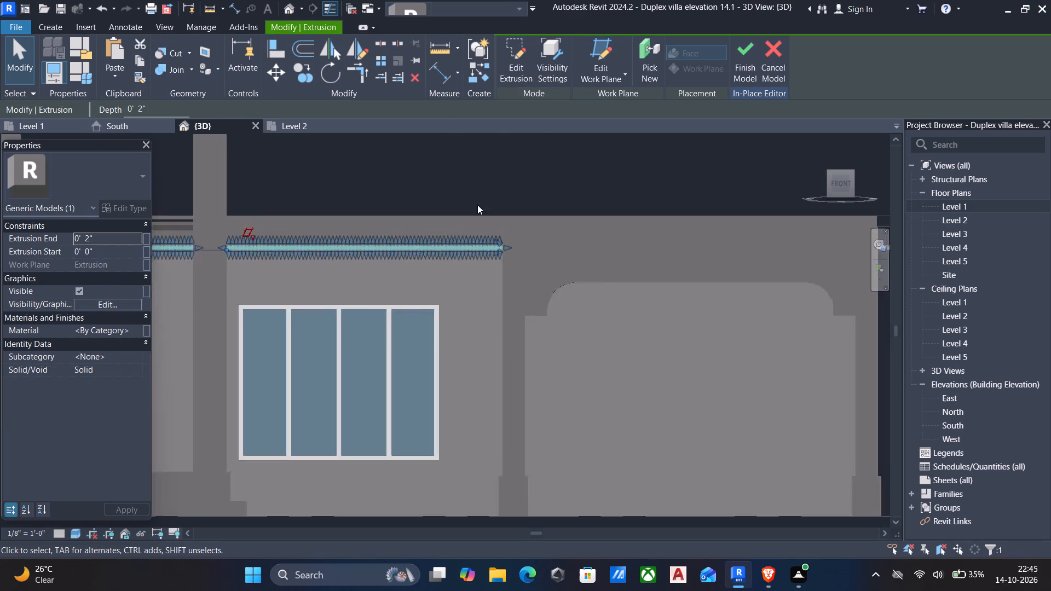
pyautogui.scroll(-1, 477, 205)
pyautogui.moveTo(448, 268); pyautogui.dragTo(583, 274, button='middle')
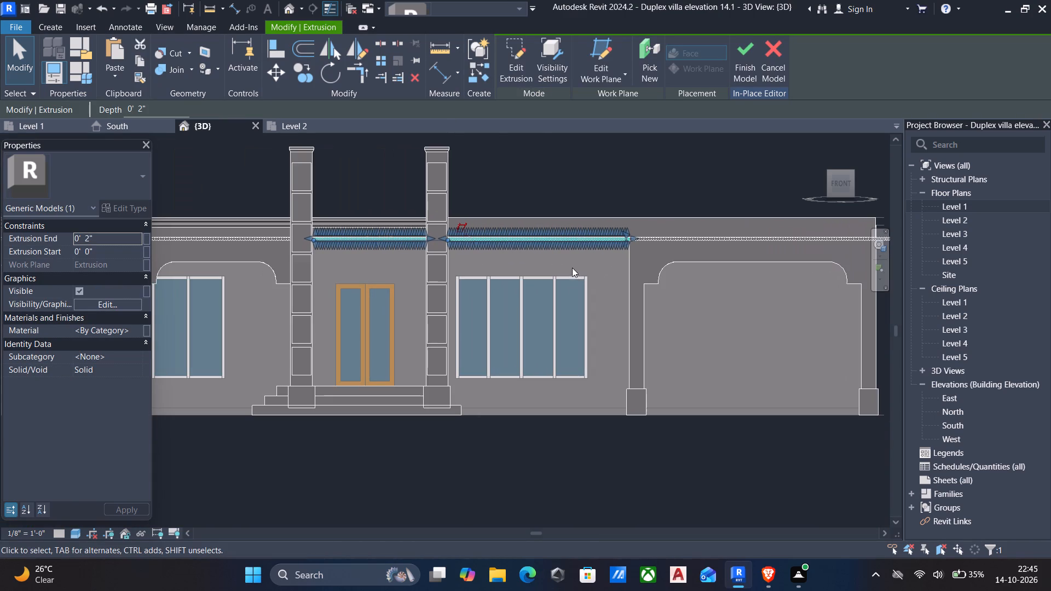
pyautogui.press('Delete')
# Edit the end porch's scalloped trim sketch, deleting the surplus past the porch's outer edge except for the two scallop pairs nearest it.
pyautogui.moveTo(461, 243); pyautogui.dragTo(412, 277, button='middle')
pyautogui.moveTo(564, 263); pyautogui.dragTo(345, 309, button='middle')
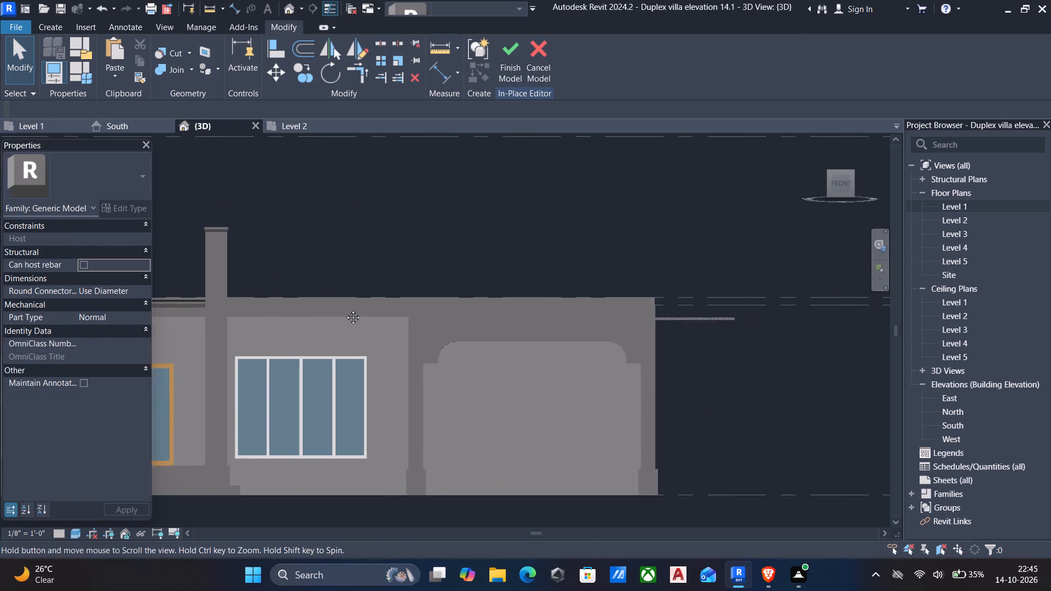
pyautogui.moveTo(345, 309); pyautogui.dragTo(337, 309, button='middle')
pyautogui.click(651, 314)
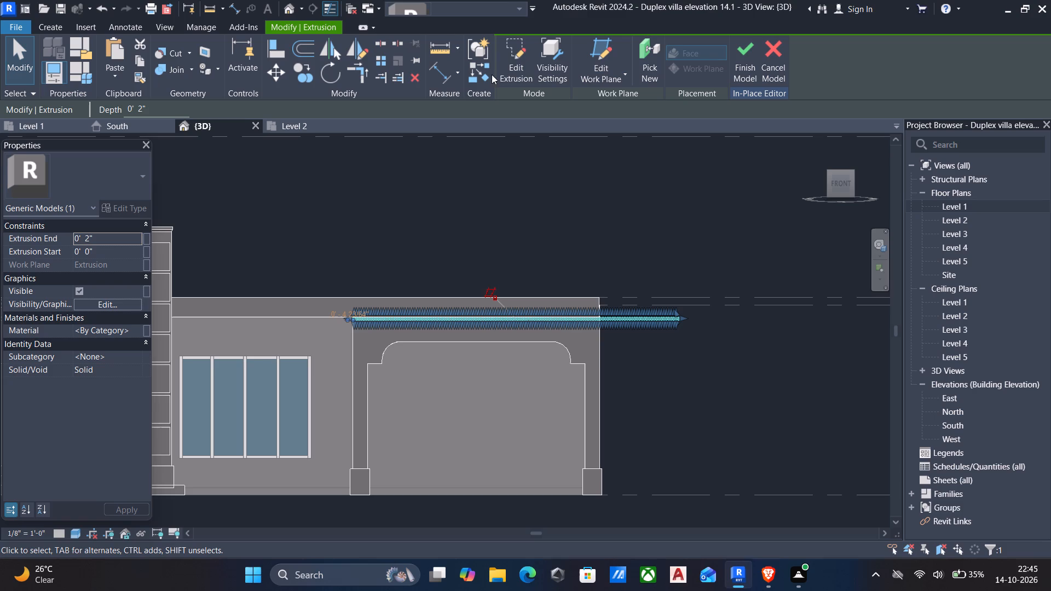
pyautogui.click(512, 48)
pyautogui.scroll(5, 644, 311)
pyautogui.moveTo(582, 291); pyautogui.dragTo(752, 391)
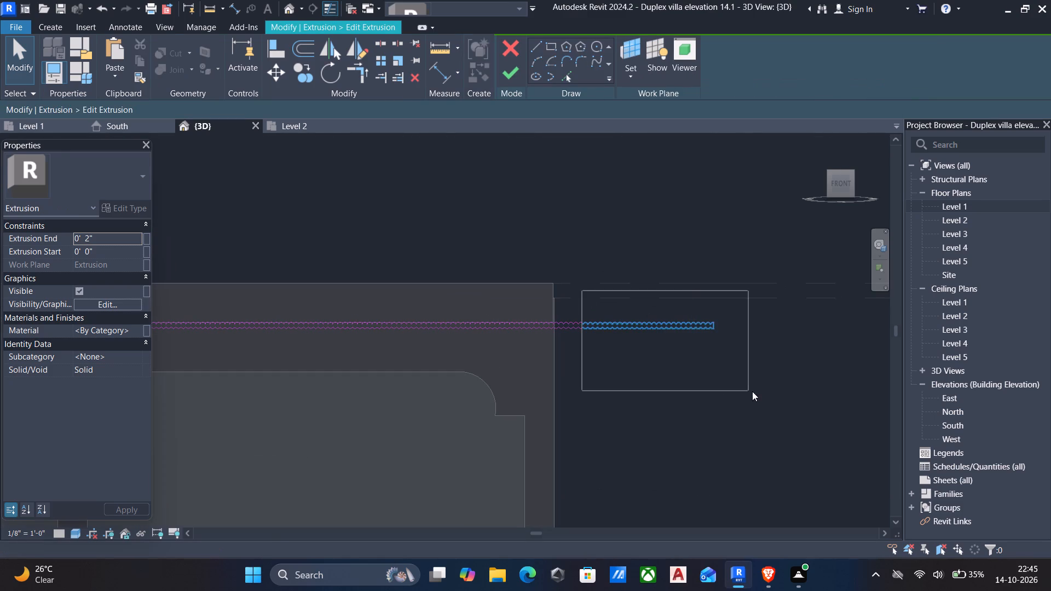
pyautogui.moveTo(752, 391); pyautogui.dragTo(762, 395)
pyautogui.press('Delete')
pyautogui.moveTo(561, 308); pyautogui.dragTo(642, 387)
pyautogui.press('Delete')
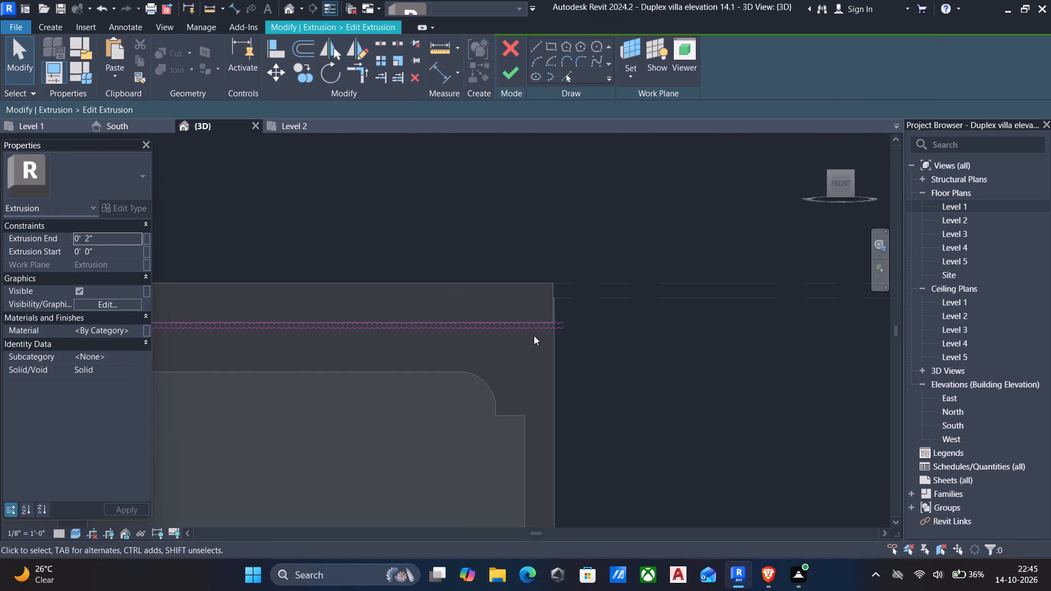
pyautogui.scroll(6, 547, 335)
pyautogui.moveTo(590, 263); pyautogui.dragTo(655, 385)
pyautogui.press('Delete')
pyautogui.scroll(5, 582, 315)
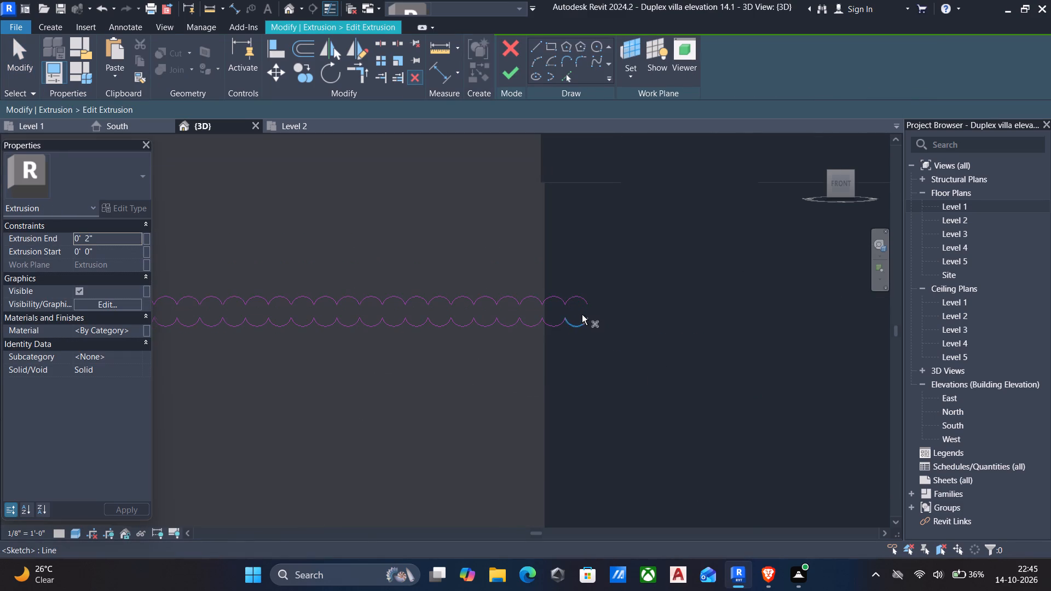
# Add a vertical line to the trim sketch by picking the end porch's outer edge.
pyautogui.scroll(1, 564, 76)
pyautogui.click(564, 76)
pyautogui.scroll(4, 543, 308)
pyautogui.click(544, 320)
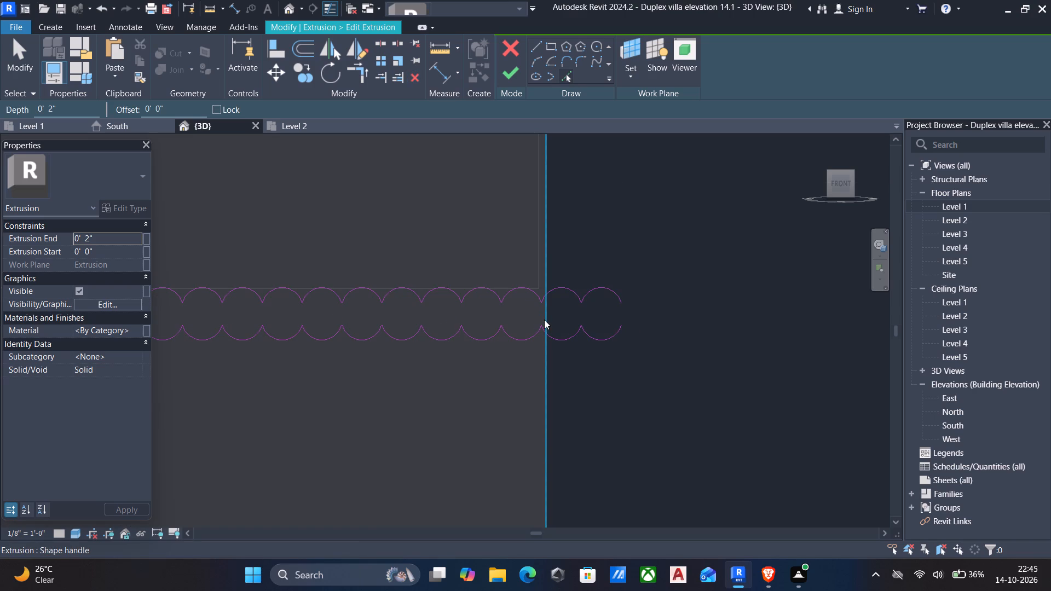
pyautogui.press('Escape')
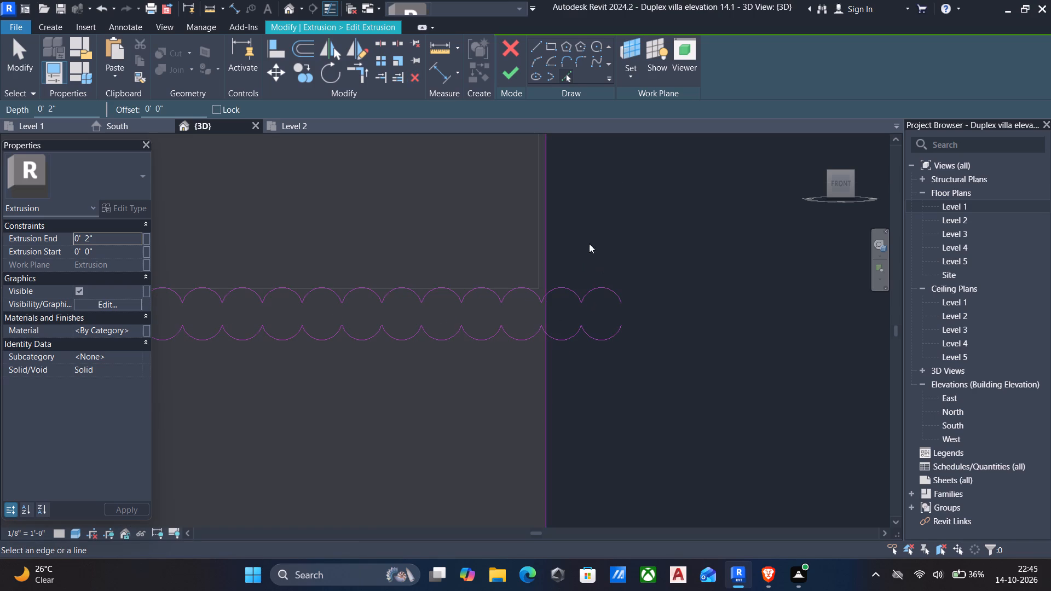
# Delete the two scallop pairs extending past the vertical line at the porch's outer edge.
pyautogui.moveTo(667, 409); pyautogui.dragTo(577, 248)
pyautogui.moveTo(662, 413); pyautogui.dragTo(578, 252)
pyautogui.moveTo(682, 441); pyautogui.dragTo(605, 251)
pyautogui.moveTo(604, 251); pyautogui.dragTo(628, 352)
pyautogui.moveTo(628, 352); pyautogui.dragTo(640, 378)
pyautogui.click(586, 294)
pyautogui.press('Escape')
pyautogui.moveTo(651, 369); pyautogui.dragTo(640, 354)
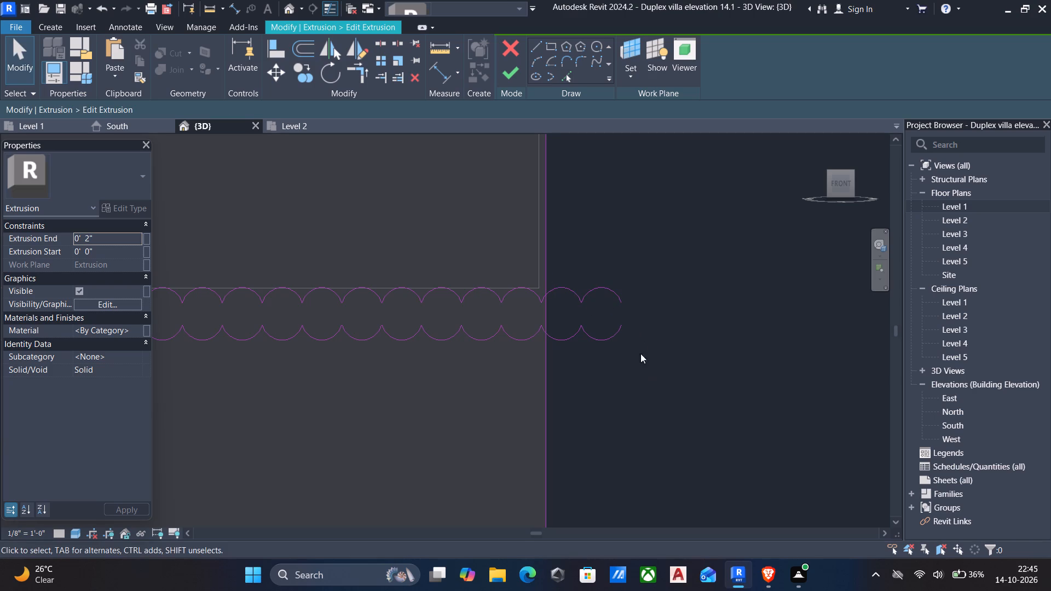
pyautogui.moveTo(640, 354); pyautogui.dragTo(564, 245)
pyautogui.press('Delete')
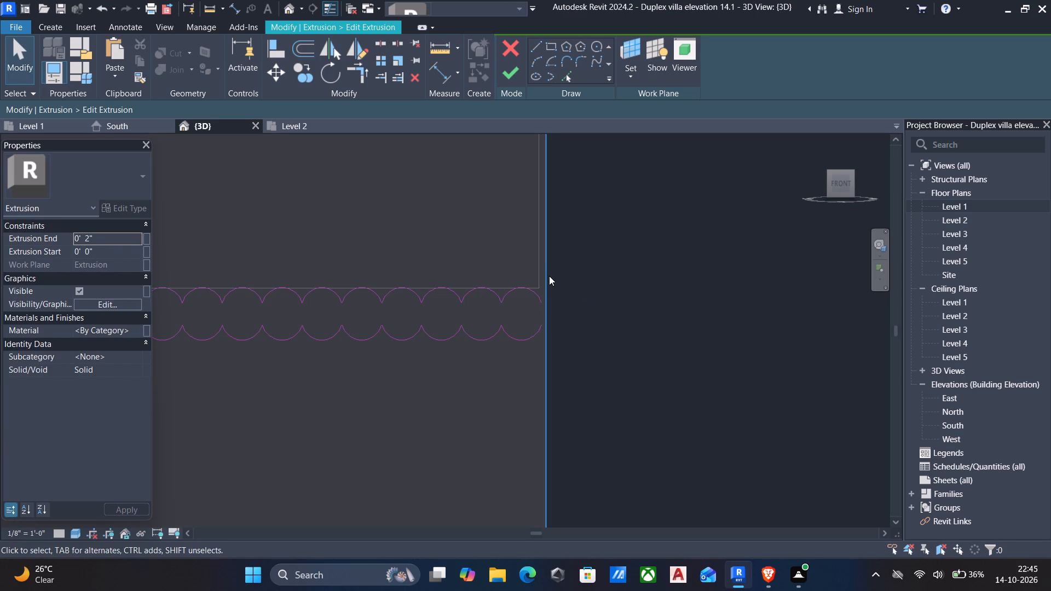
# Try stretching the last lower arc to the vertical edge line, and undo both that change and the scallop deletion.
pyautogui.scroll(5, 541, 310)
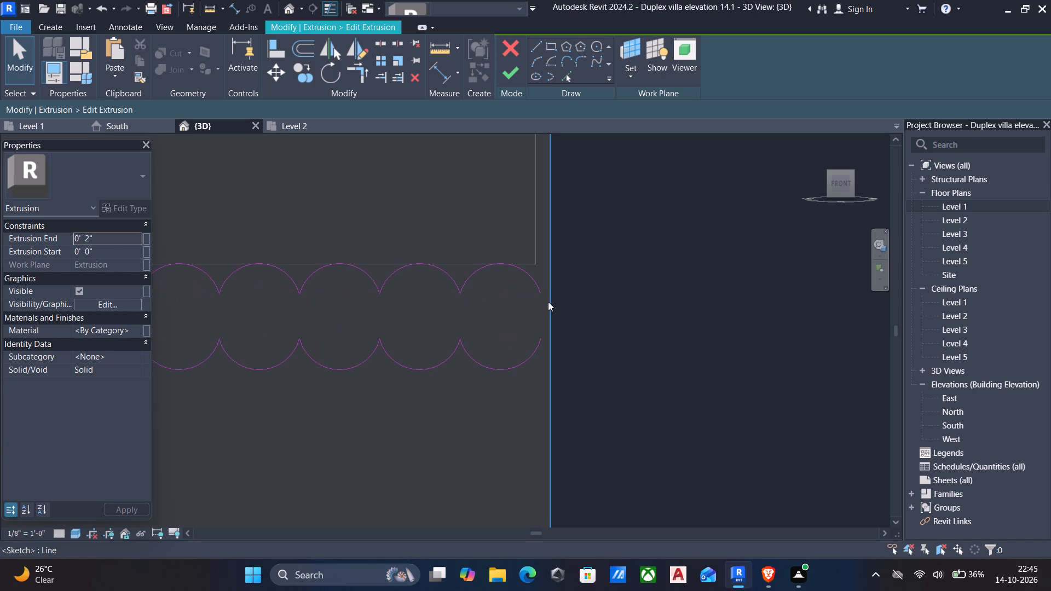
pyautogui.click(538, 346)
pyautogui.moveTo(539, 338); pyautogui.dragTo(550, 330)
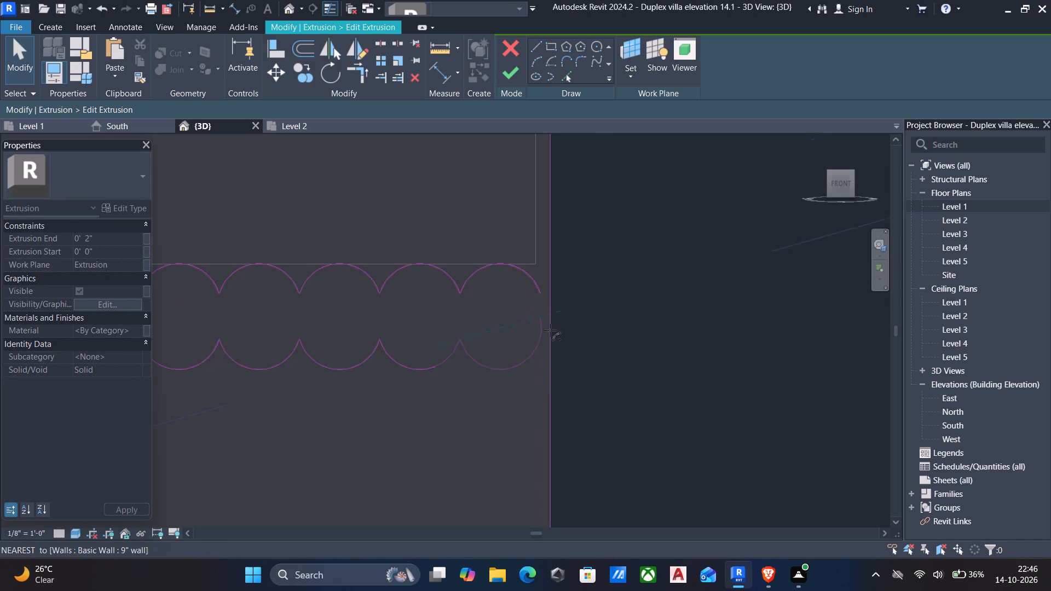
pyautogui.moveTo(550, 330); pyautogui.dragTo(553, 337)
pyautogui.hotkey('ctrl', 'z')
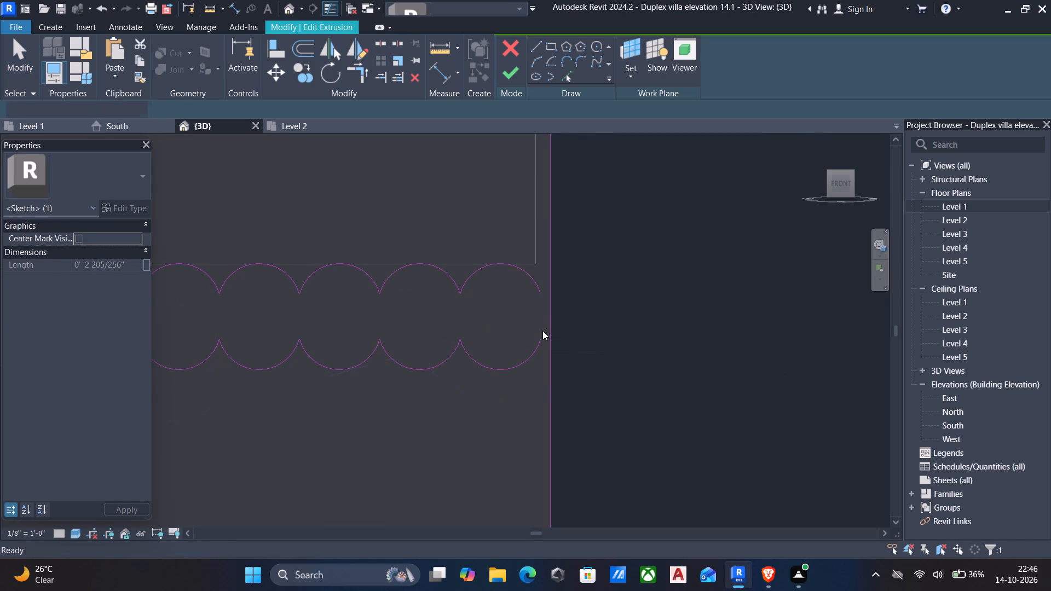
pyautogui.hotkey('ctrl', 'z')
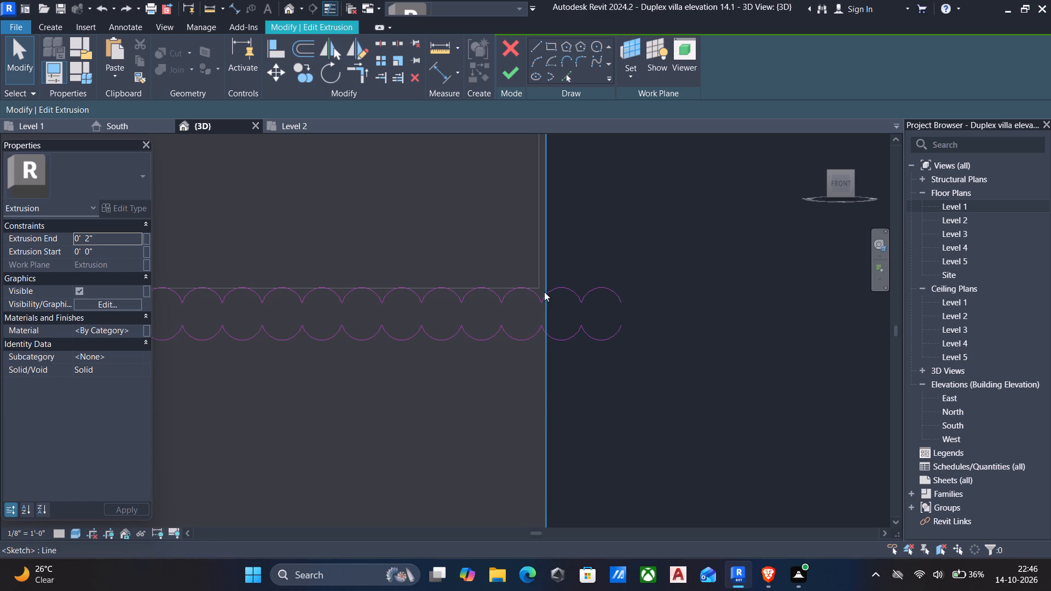
# Trim the upper and lower scallop arcs to the vertical line so the trim profile ends at the porch's outer edge.
pyautogui.write('tr')
pyautogui.scroll(6, 542, 299)
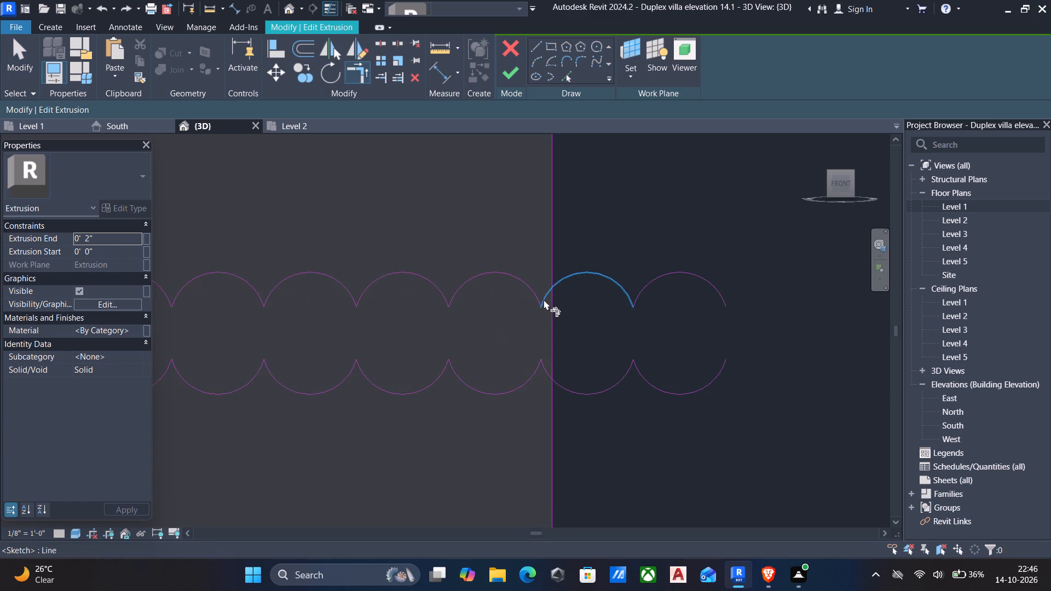
pyautogui.scroll(5, 544, 299)
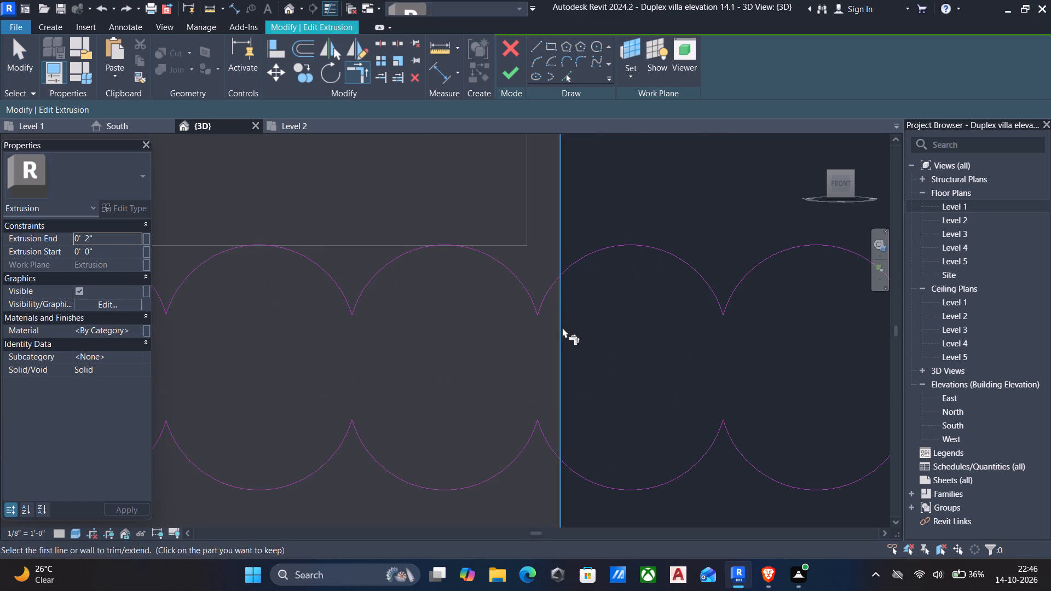
pyautogui.click(562, 327)
pyautogui.click(546, 305)
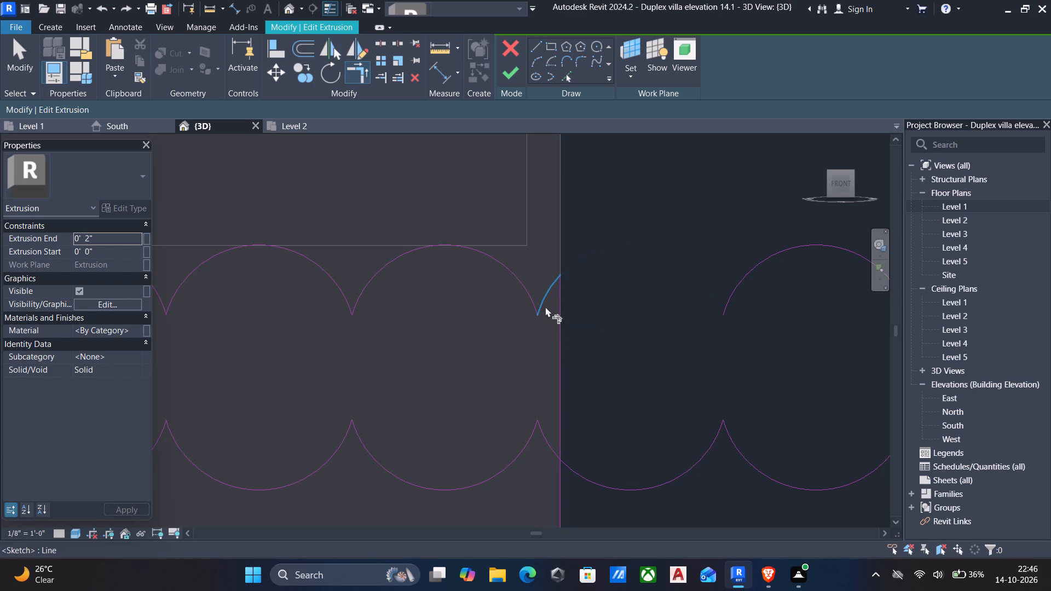
pyautogui.click(562, 434)
pyautogui.click(546, 441)
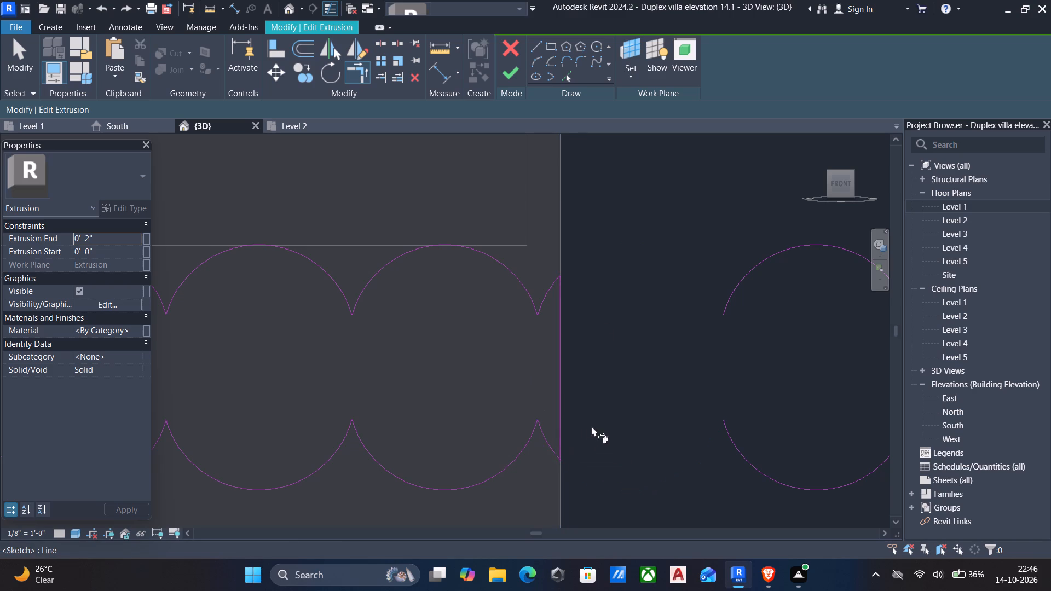
# Delete the detached scallop pair beyond the vertical edge line and finish the trim's extrusion sketch.
pyautogui.moveTo(591, 426); pyautogui.dragTo(518, 421, button='middle')
pyautogui.scroll(-7, 518, 421)
pyautogui.press('Escape')
pyautogui.press('`')
pyautogui.moveTo(555, 323); pyautogui.dragTo(595, 410)
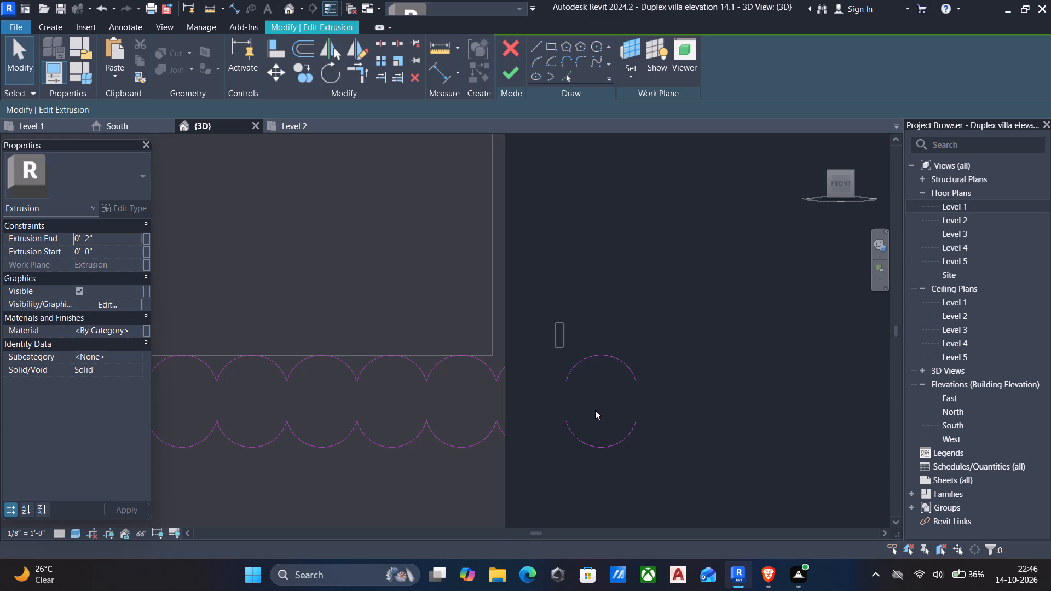
pyautogui.moveTo(595, 410); pyautogui.dragTo(701, 496)
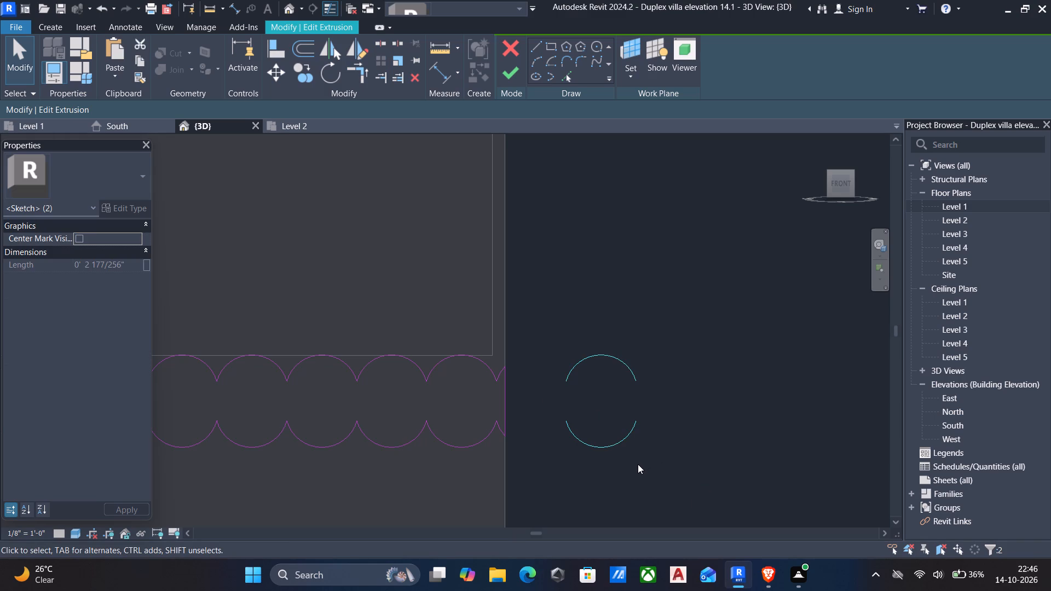
pyautogui.press('Delete')
pyautogui.scroll(-5, 622, 452)
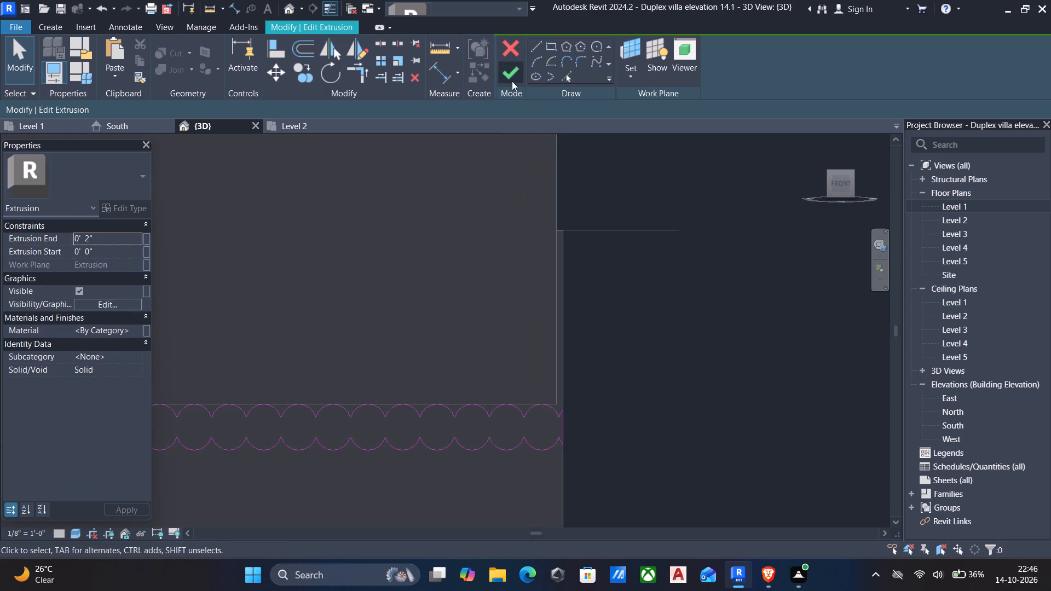
pyautogui.click(510, 77)
pyautogui.scroll(-6, 541, 236)
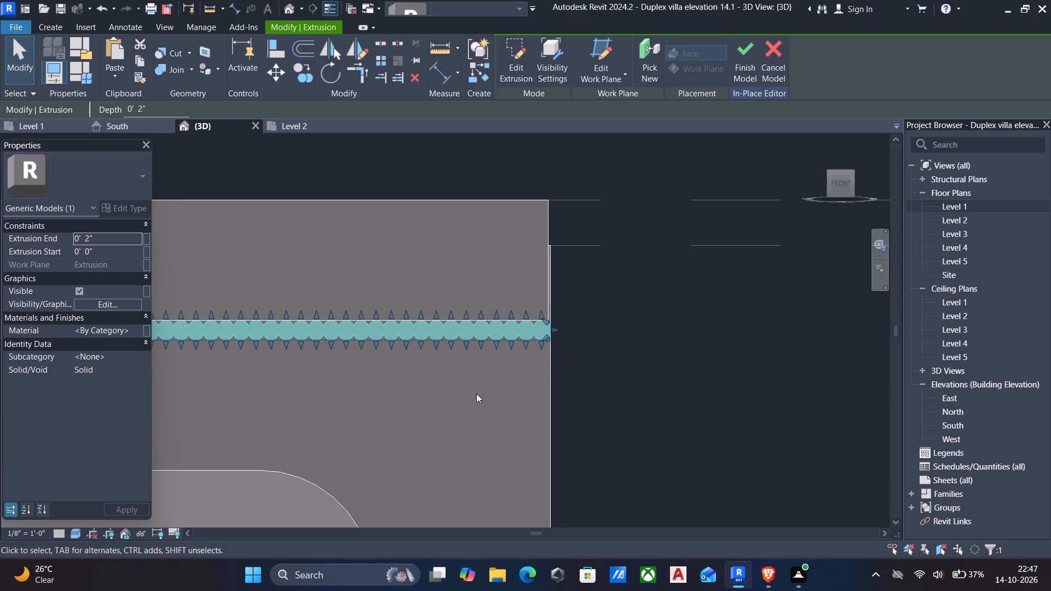
pyautogui.scroll(-4, 430, 438)
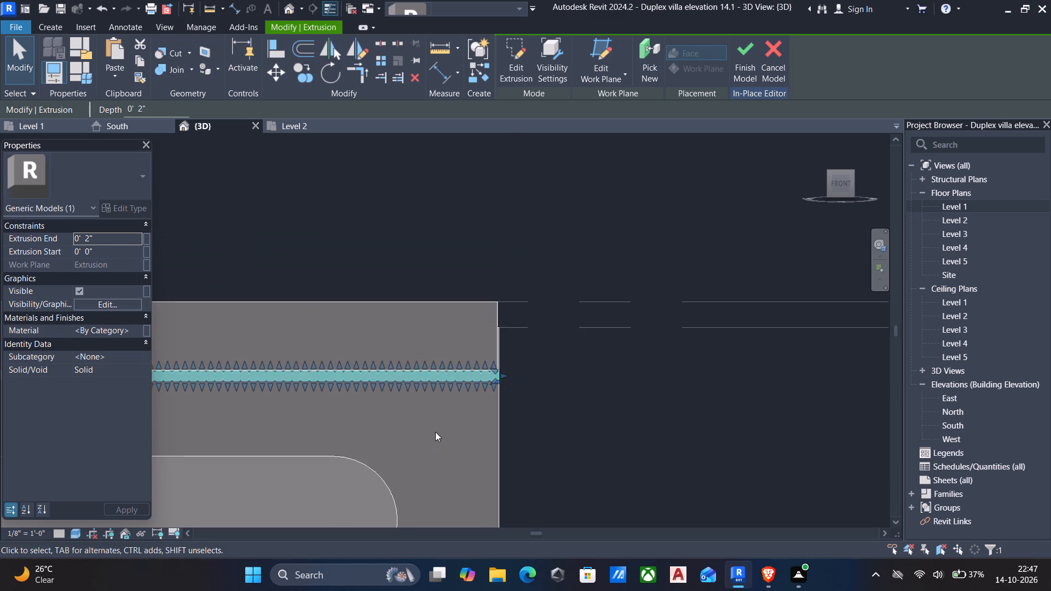
pyautogui.moveTo(435, 432); pyautogui.dragTo(623, 407, button='middle')
pyautogui.scroll(-4, 630, 405)
pyautogui.press('Escape')
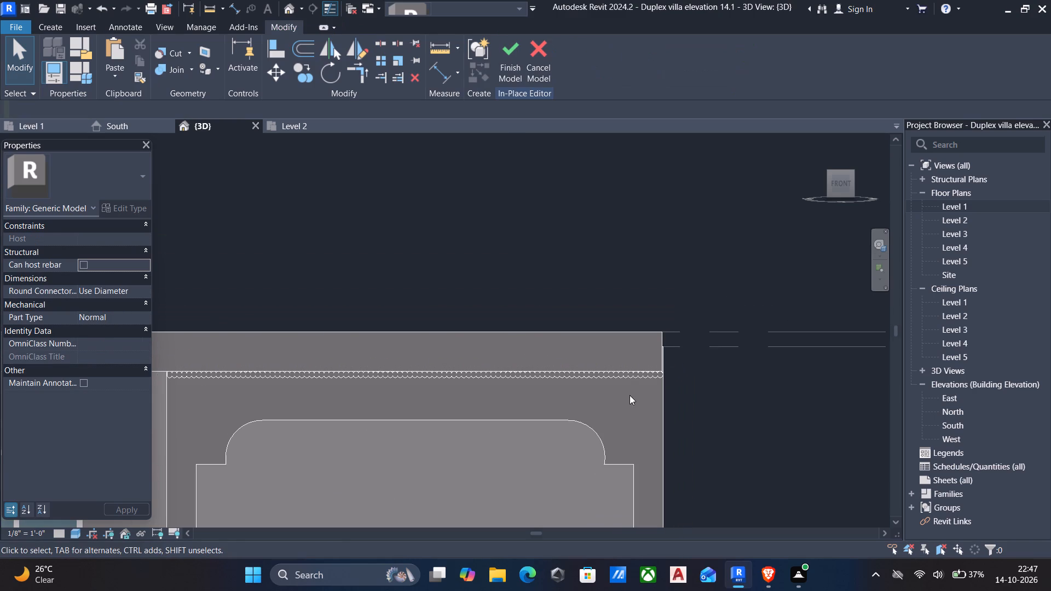
# Finish the in-place facade model and return to the project.
pyautogui.moveTo(630, 395); pyautogui.dragTo(610, 407, button='middle')
pyautogui.scroll(-5, 608, 409)
pyautogui.moveTo(589, 397); pyautogui.dragTo(741, 263, button='middle')
pyautogui.scroll(-4, 741, 263)
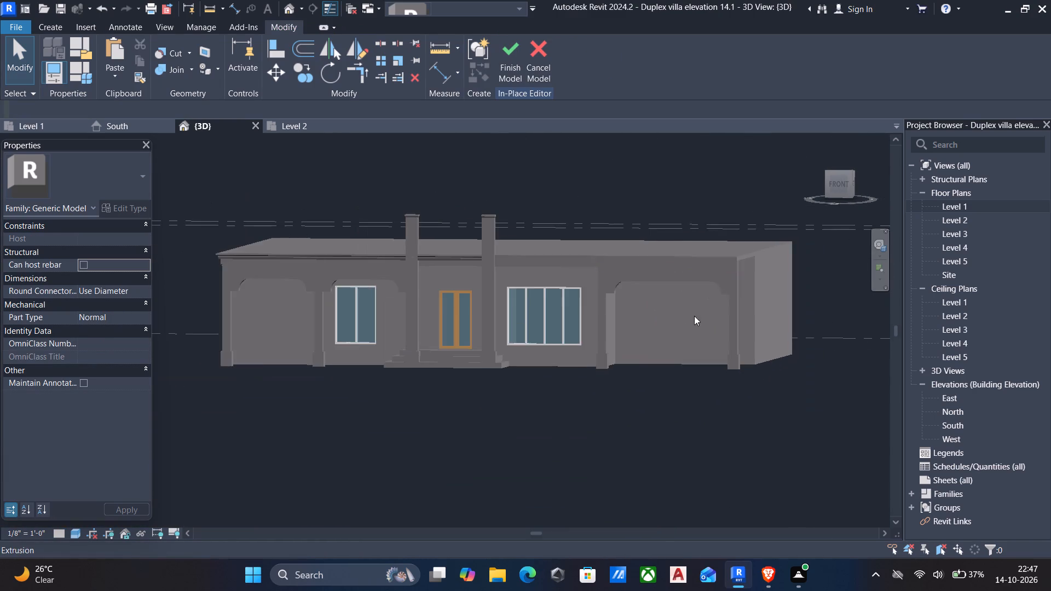
pyautogui.keyDown('shift'); pyautogui.moveTo(683, 330); pyautogui.dragTo(726, 416, button='middle'); pyautogui.keyUp('shift')
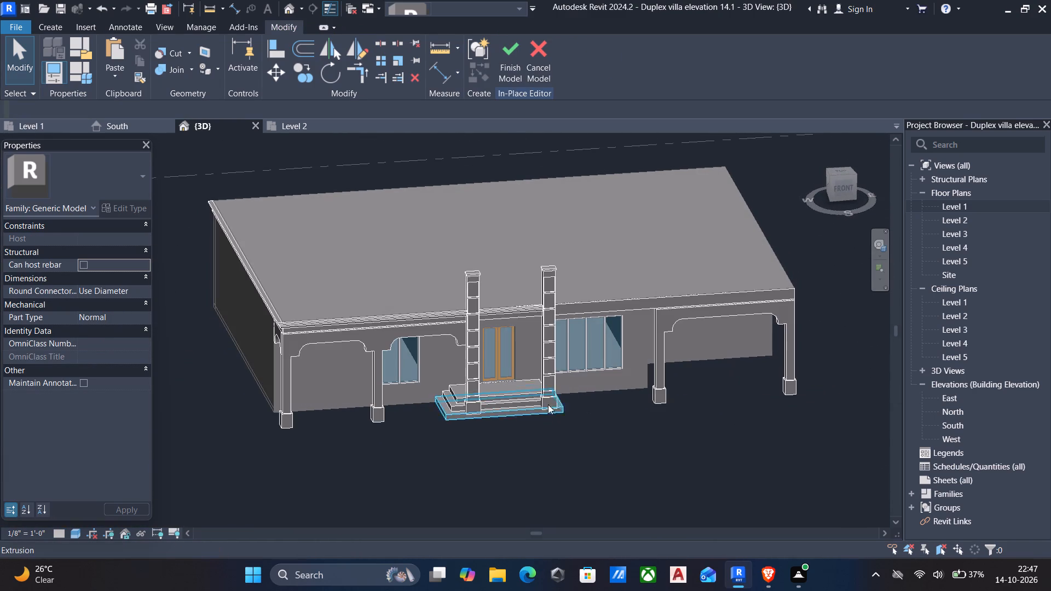
pyautogui.scroll(5, 458, 406)
pyautogui.moveTo(437, 422); pyautogui.dragTo(443, 399, button='middle')
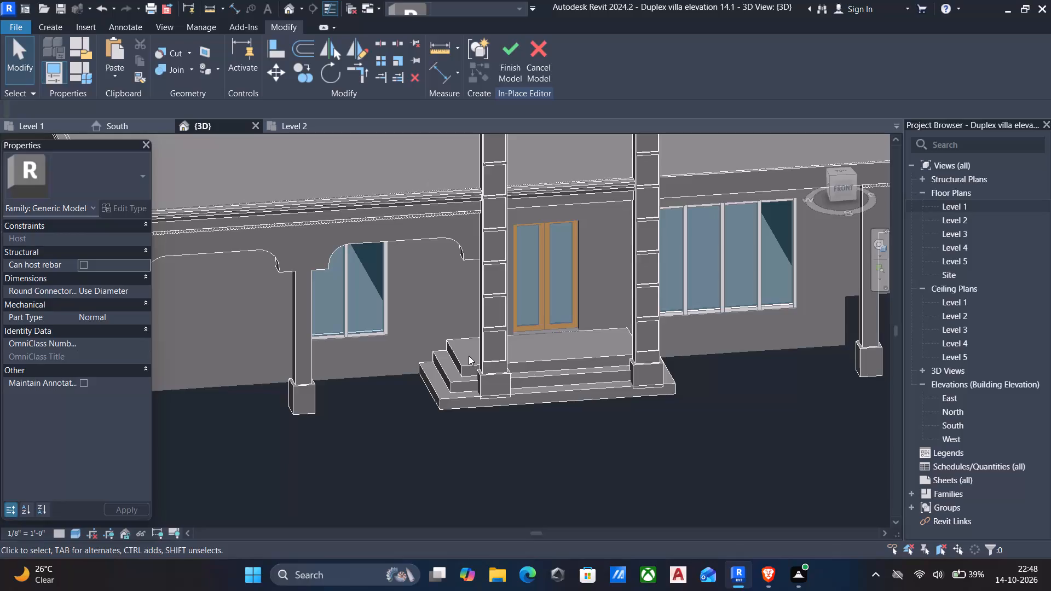
pyautogui.moveTo(457, 358); pyautogui.dragTo(463, 450, button='middle')
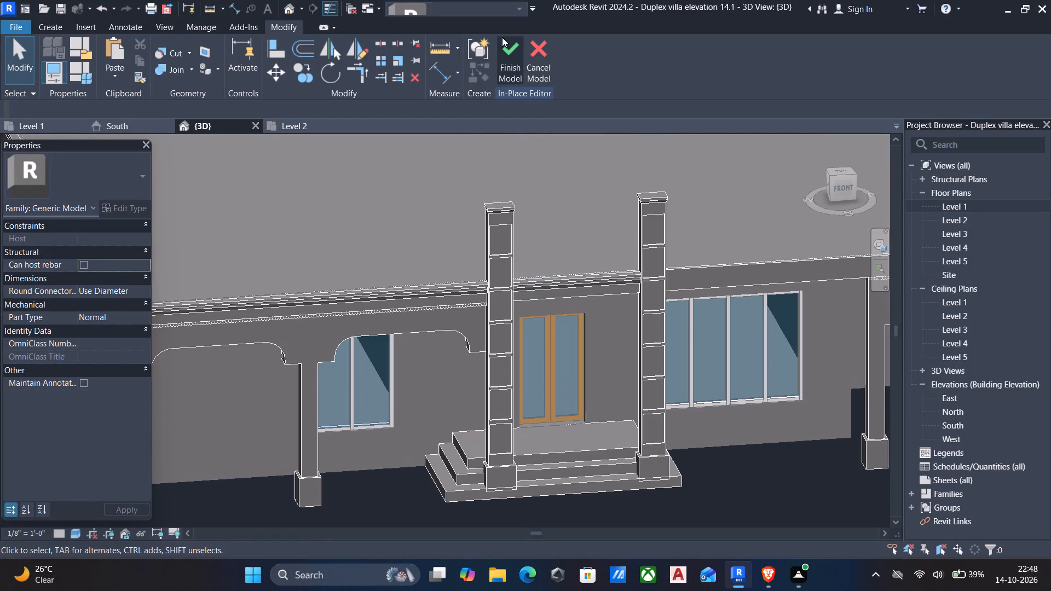
pyautogui.click(506, 43)
pyautogui.scroll(-3, 525, 214)
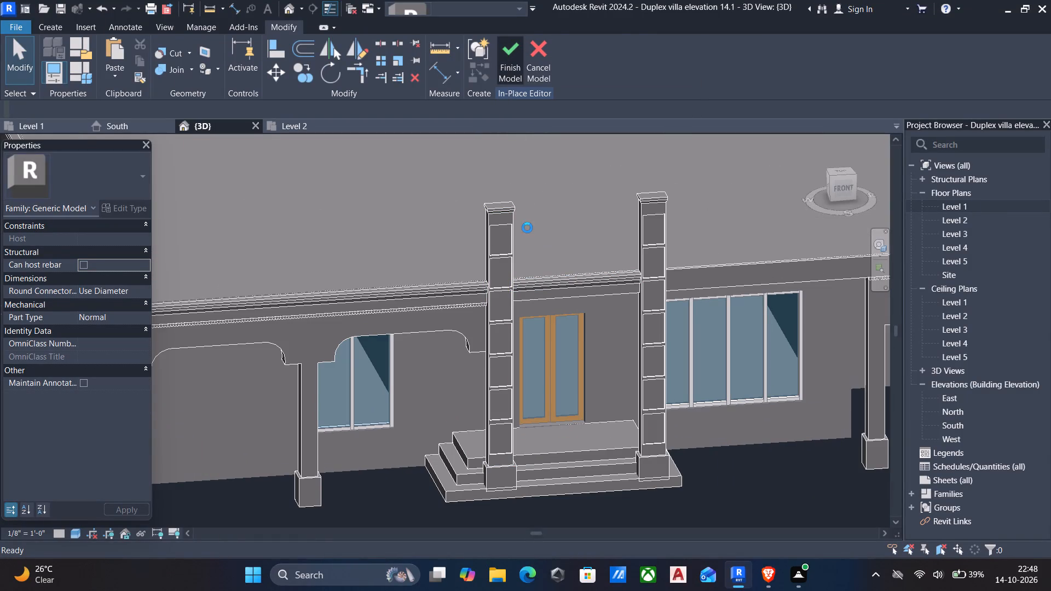
pyautogui.click(637, 170)
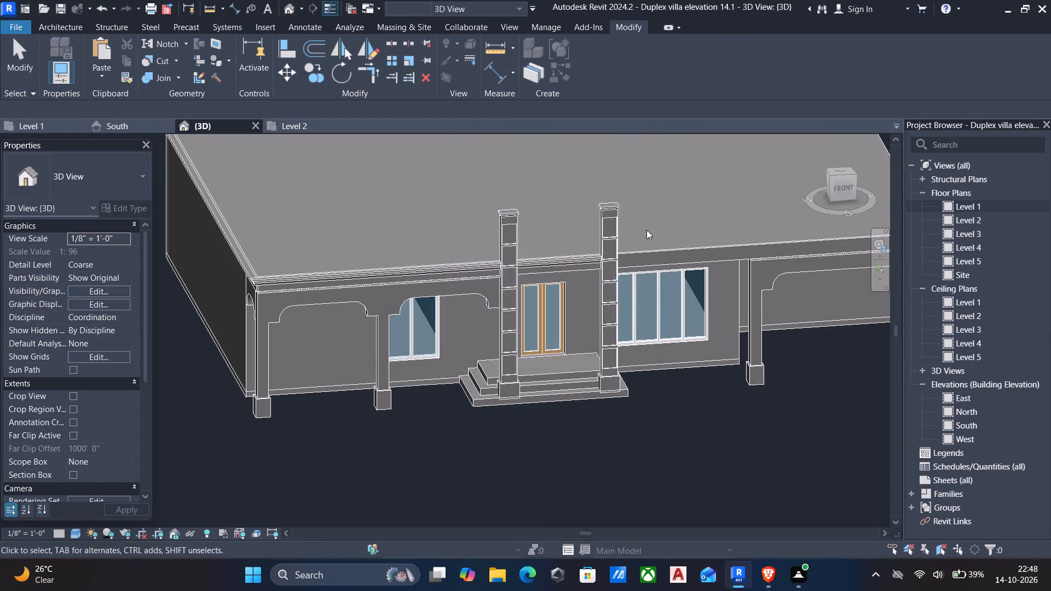
# Examine the whole villa in 3D from the front around to the open side of the end porch.
pyautogui.scroll(-3, 652, 253)
pyautogui.moveTo(652, 257); pyautogui.dragTo(587, 347, button='middle')
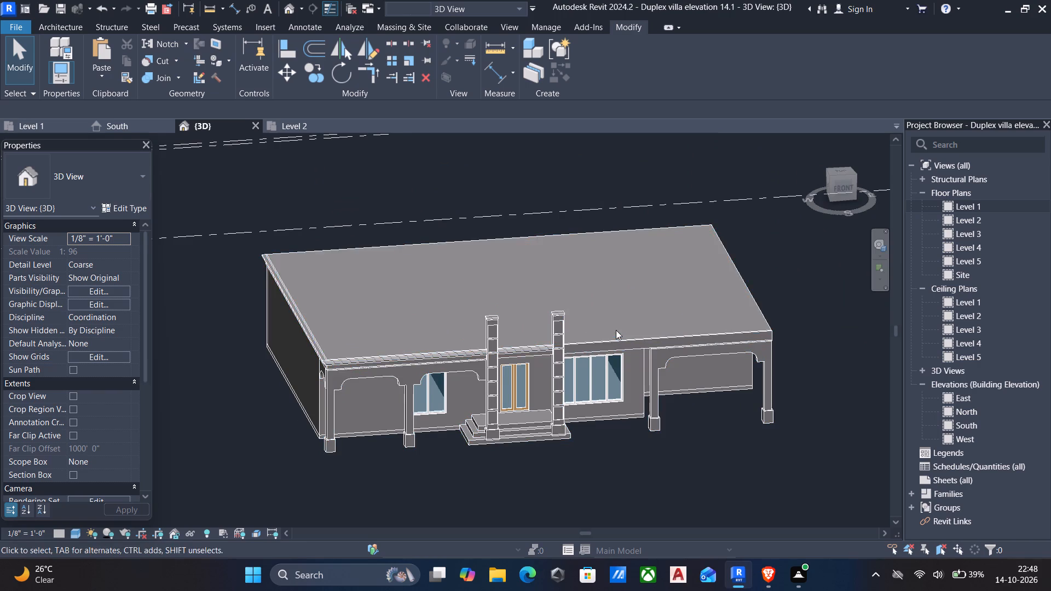
pyautogui.middleClick(616, 330)
pyautogui.keyDown('shift'); pyautogui.middleClick(611, 331); pyautogui.keyUp('shift')
pyautogui.scroll(-4, 584, 322)
pyautogui.keyDown('shift'); pyautogui.moveTo(584, 317); pyautogui.dragTo(598, 315, button='middle'); pyautogui.keyUp('shift')
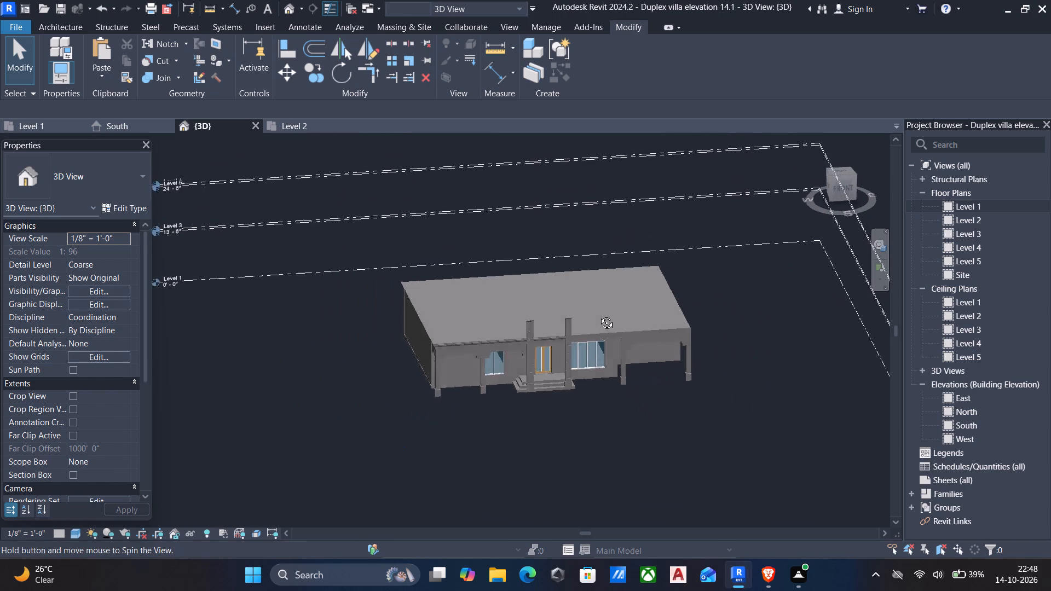
pyautogui.keyDown('shift'); pyautogui.moveTo(598, 315); pyautogui.dragTo(645, 310, button='middle'); pyautogui.keyUp('shift')
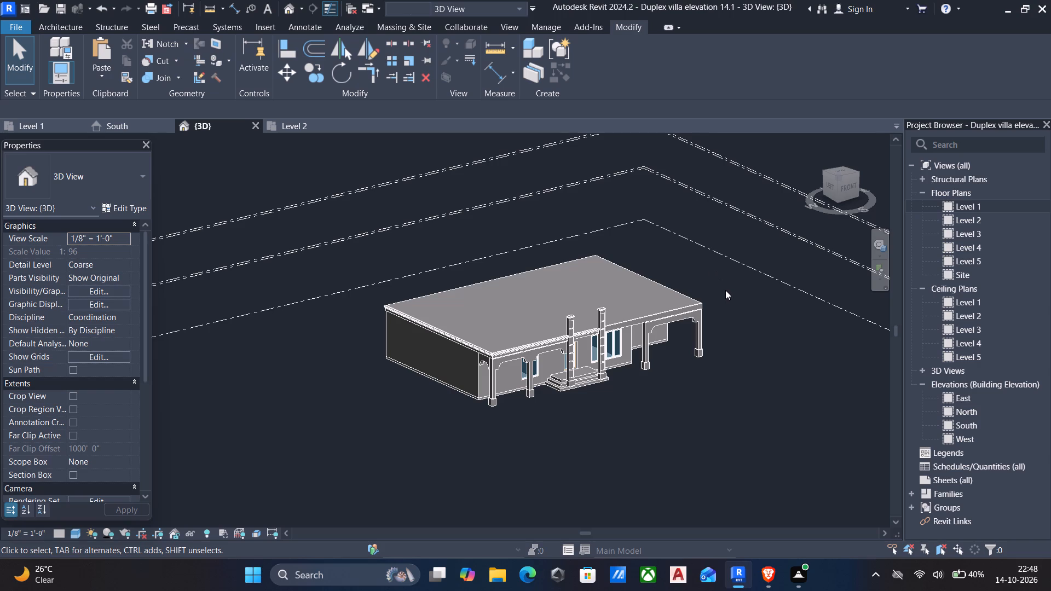
pyautogui.moveTo(680, 370); pyautogui.dragTo(634, 338, button='middle')
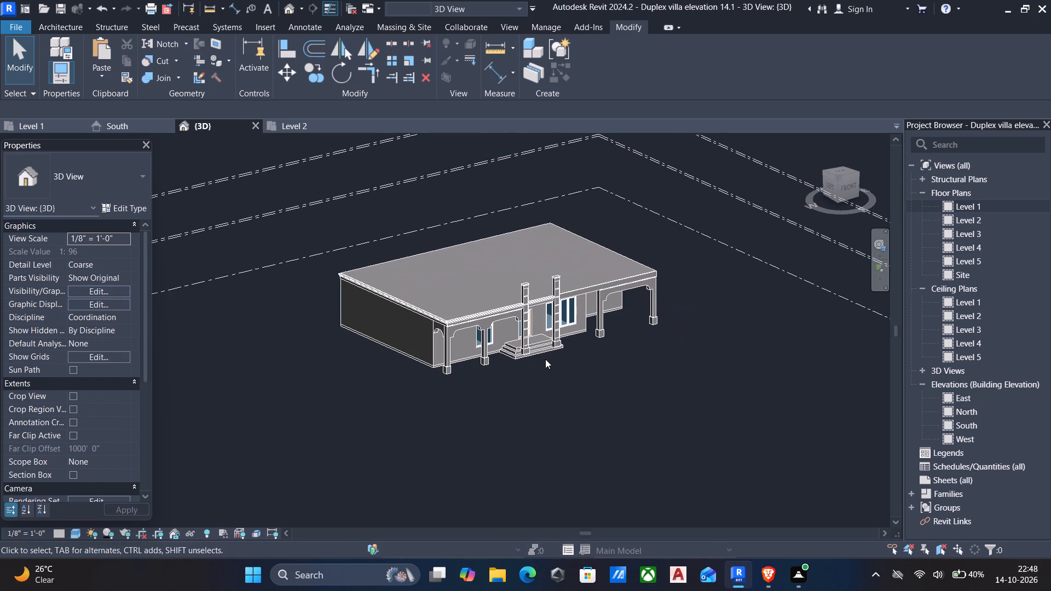
pyautogui.moveTo(544, 357); pyautogui.dragTo(413, 307, button='middle')
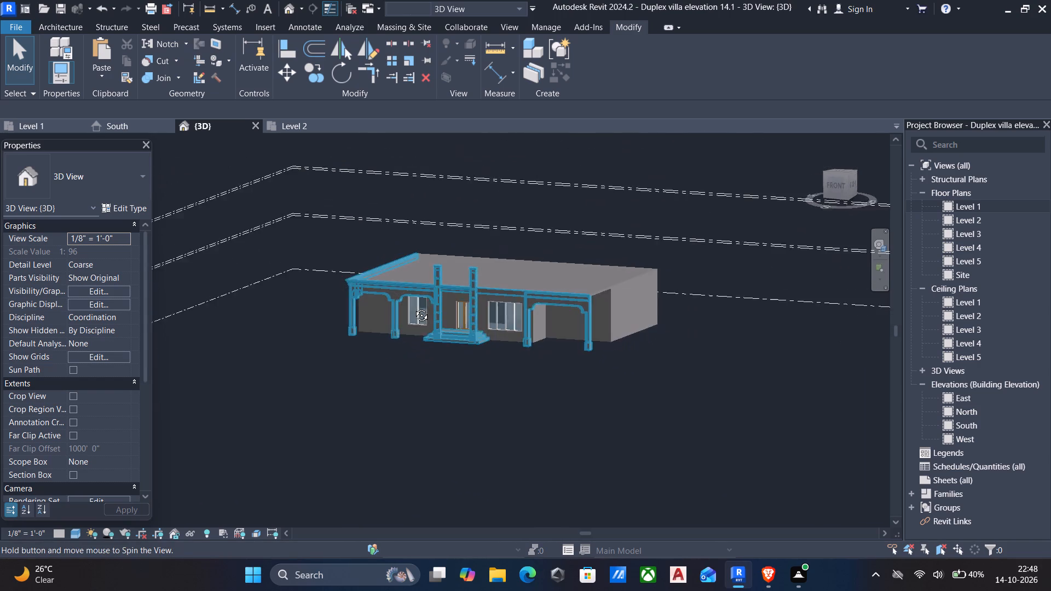
pyautogui.moveTo(413, 307); pyautogui.dragTo(380, 322, button='middle')
pyautogui.scroll(6, 466, 298)
pyautogui.keyDown('shift'); pyautogui.moveTo(538, 315); pyautogui.dragTo(515, 326, button='middle'); pyautogui.keyUp('shift')
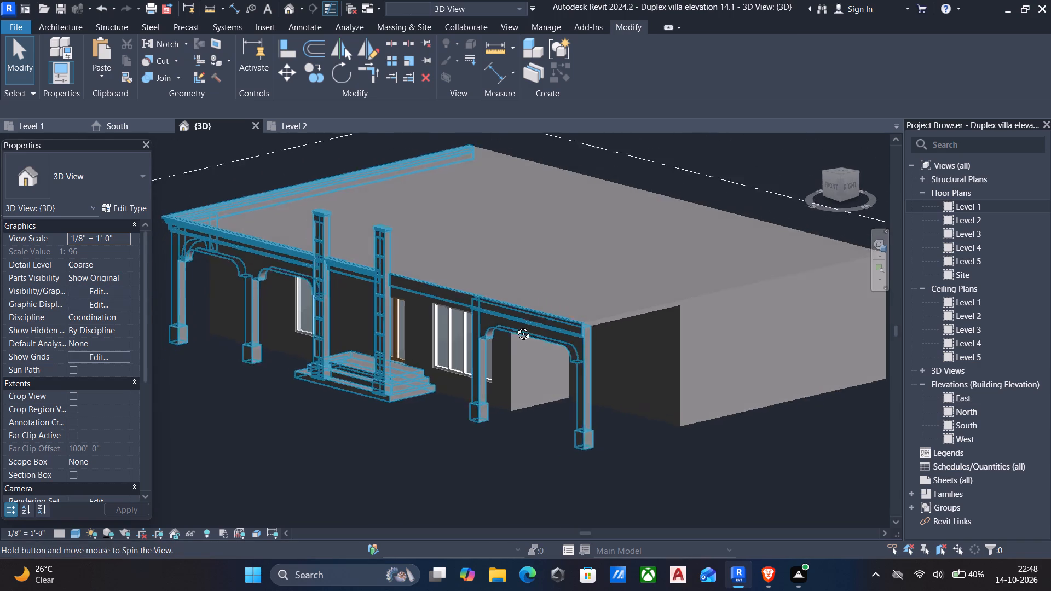
pyautogui.keyDown('shift'); pyautogui.moveTo(515, 326); pyautogui.dragTo(445, 325, button='middle'); pyautogui.keyUp('shift')
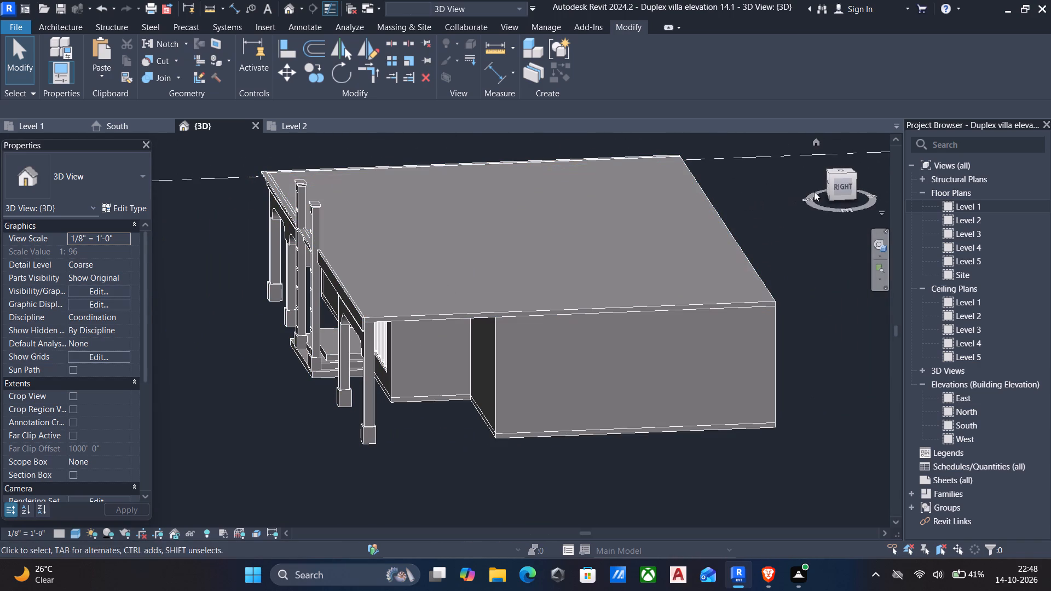
# Open the facade's in-place generic model for editing, working from the Right view.
pyautogui.click(835, 186)
pyautogui.scroll(5, 447, 271)
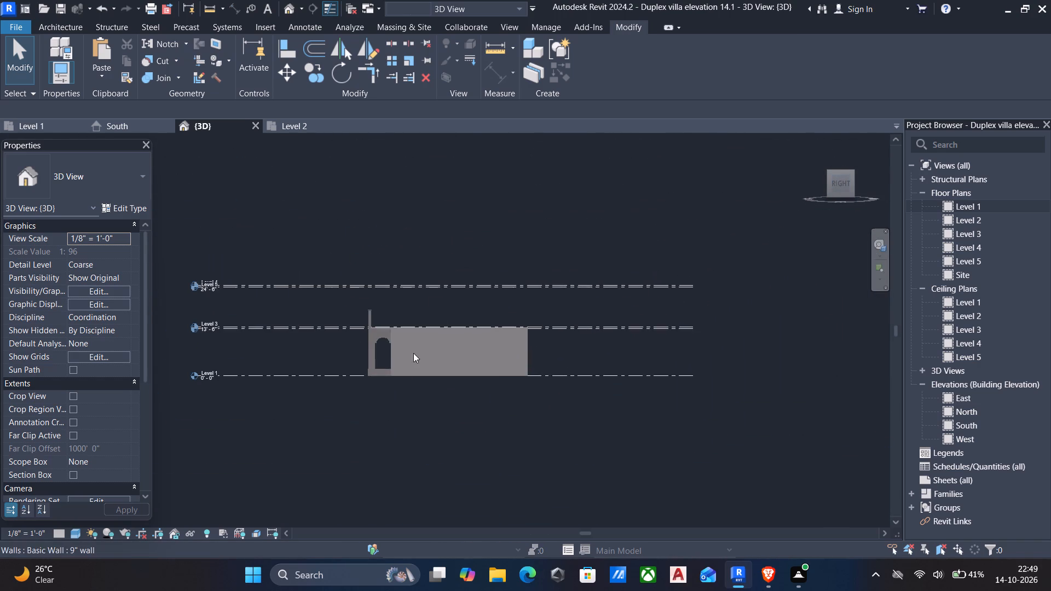
pyautogui.scroll(11, 380, 345)
pyautogui.moveTo(335, 319); pyautogui.dragTo(351, 324, button='middle')
pyautogui.click(368, 298)
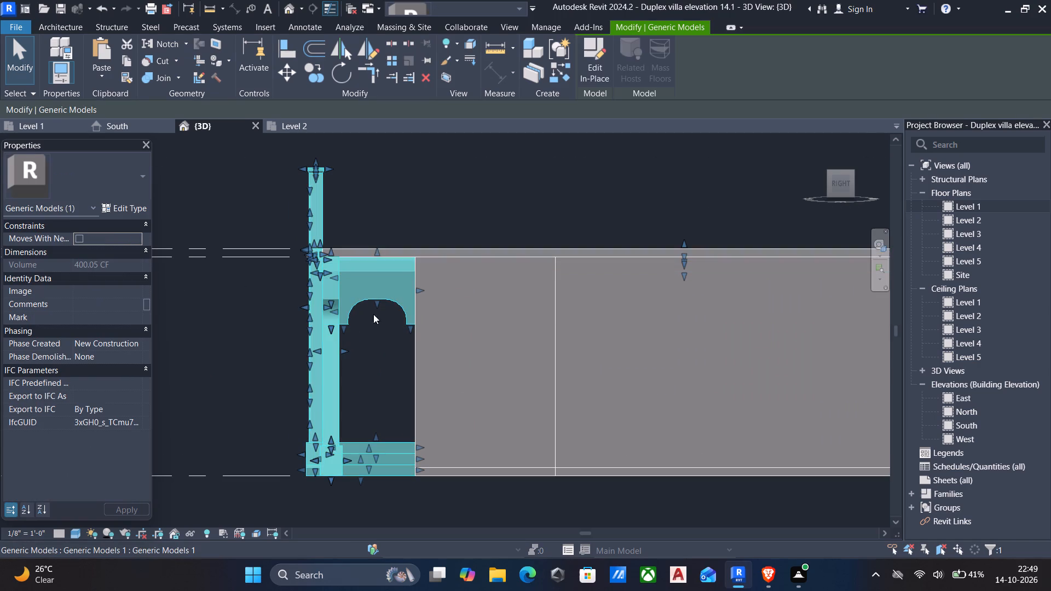
pyautogui.click(591, 47)
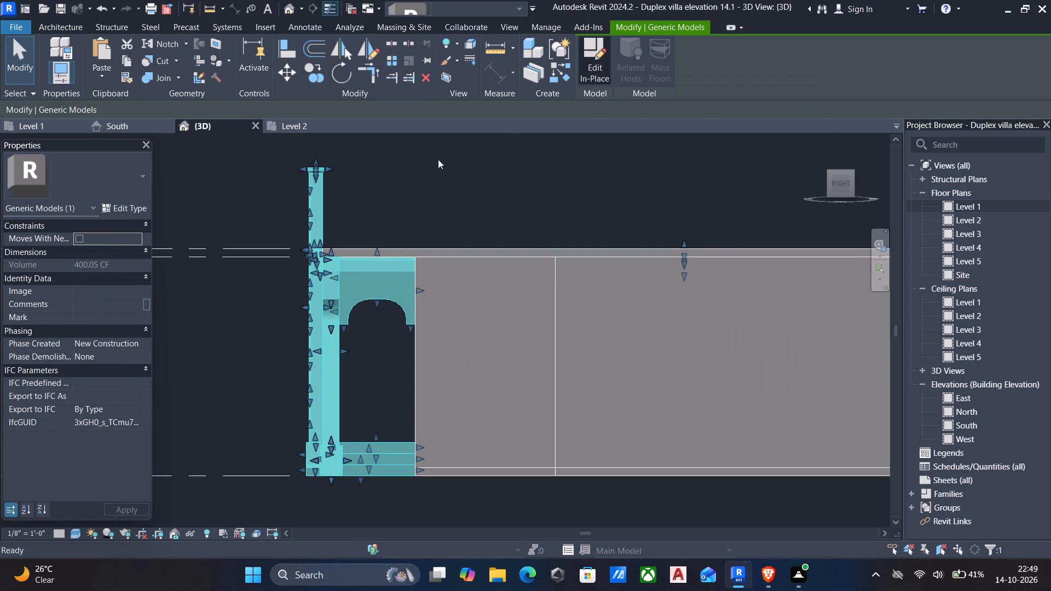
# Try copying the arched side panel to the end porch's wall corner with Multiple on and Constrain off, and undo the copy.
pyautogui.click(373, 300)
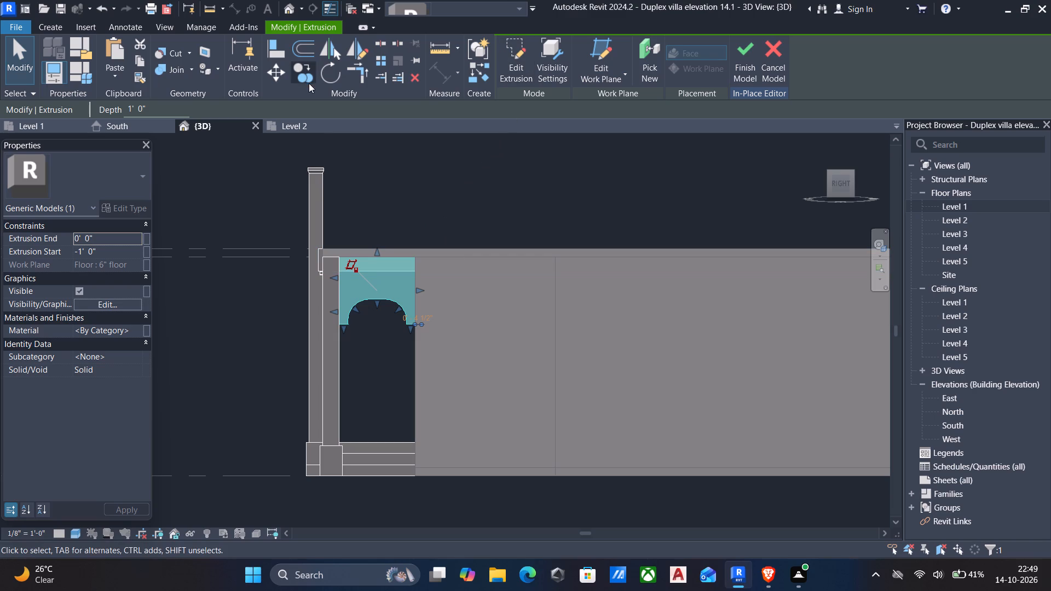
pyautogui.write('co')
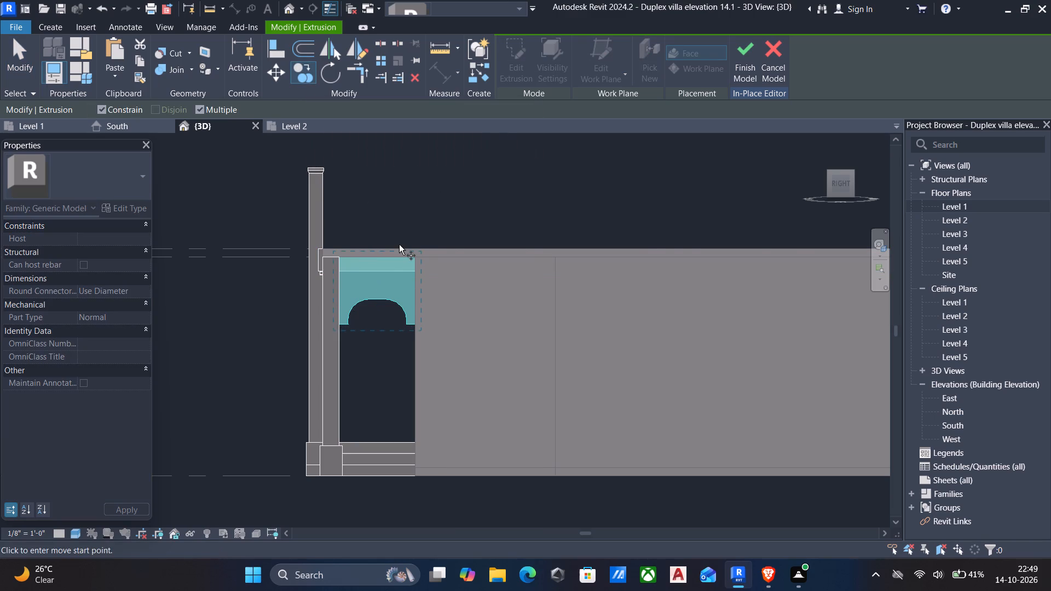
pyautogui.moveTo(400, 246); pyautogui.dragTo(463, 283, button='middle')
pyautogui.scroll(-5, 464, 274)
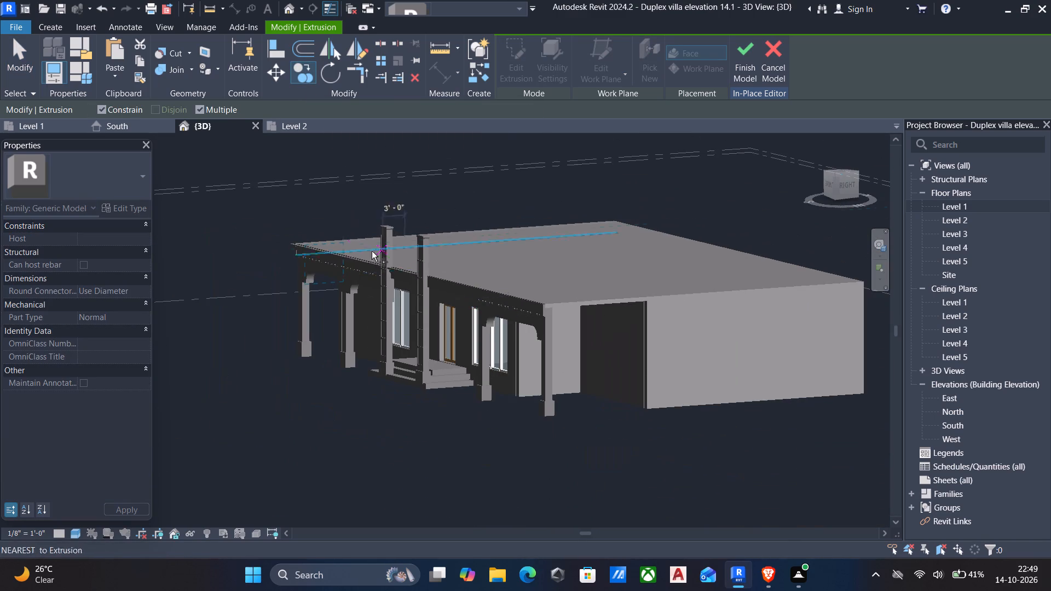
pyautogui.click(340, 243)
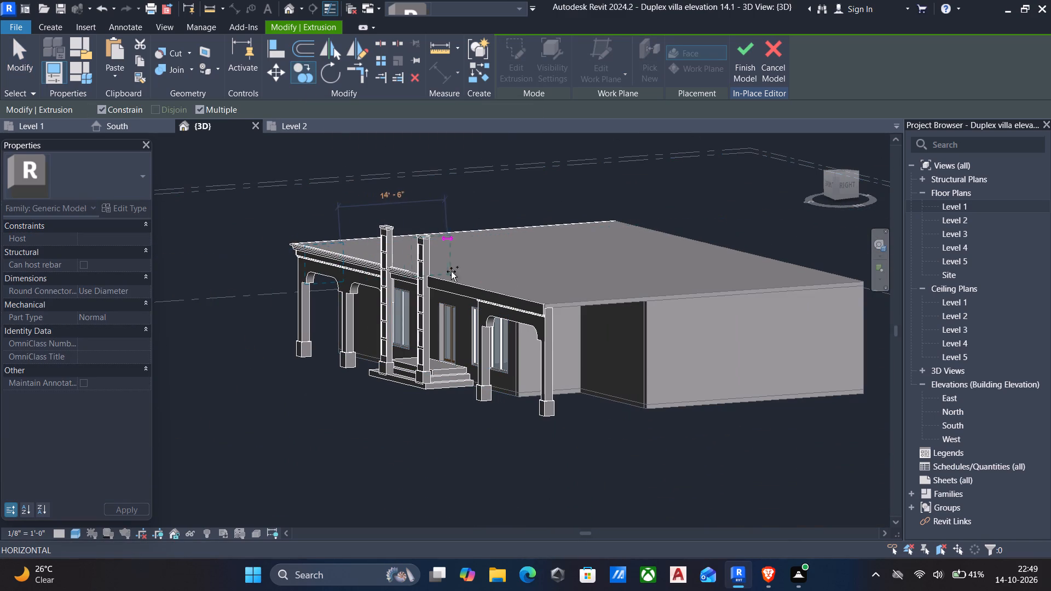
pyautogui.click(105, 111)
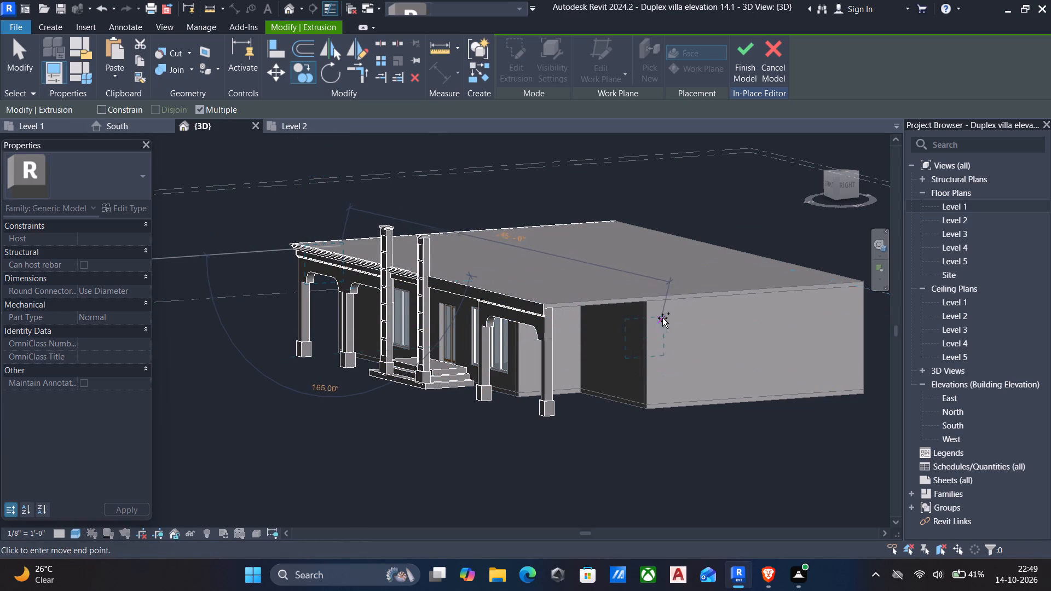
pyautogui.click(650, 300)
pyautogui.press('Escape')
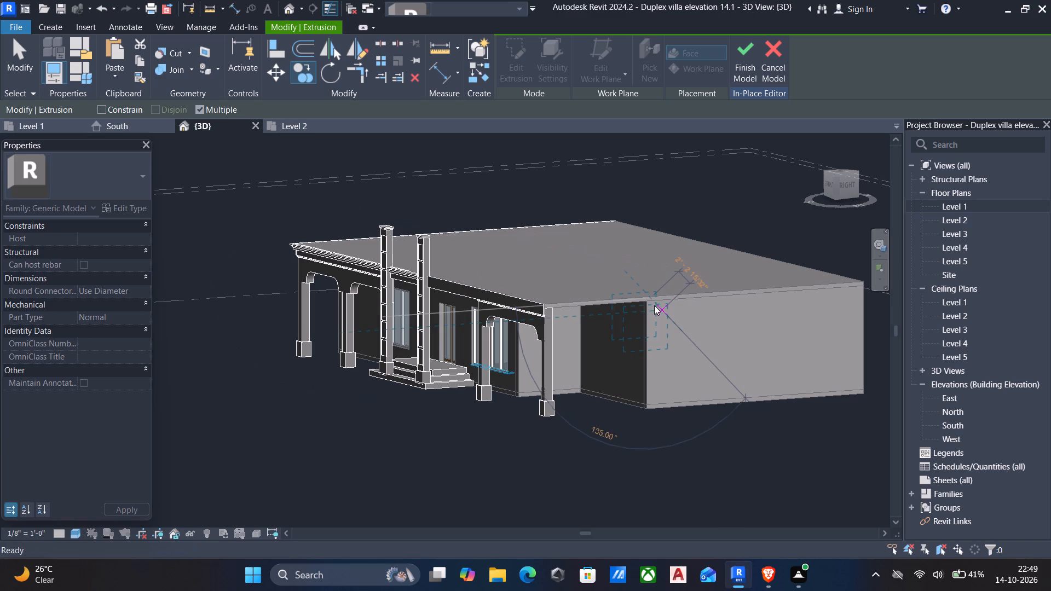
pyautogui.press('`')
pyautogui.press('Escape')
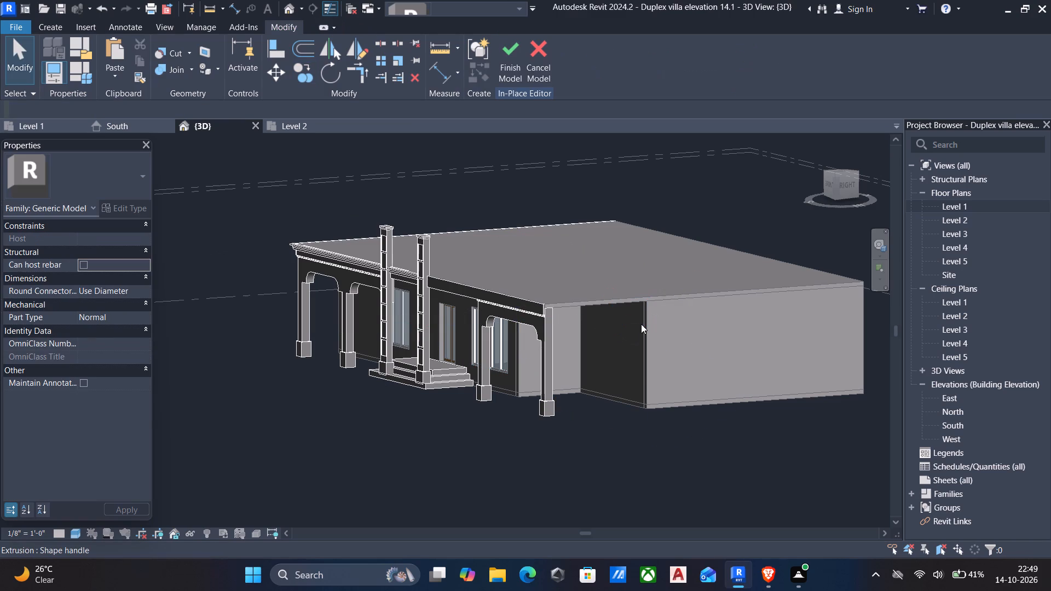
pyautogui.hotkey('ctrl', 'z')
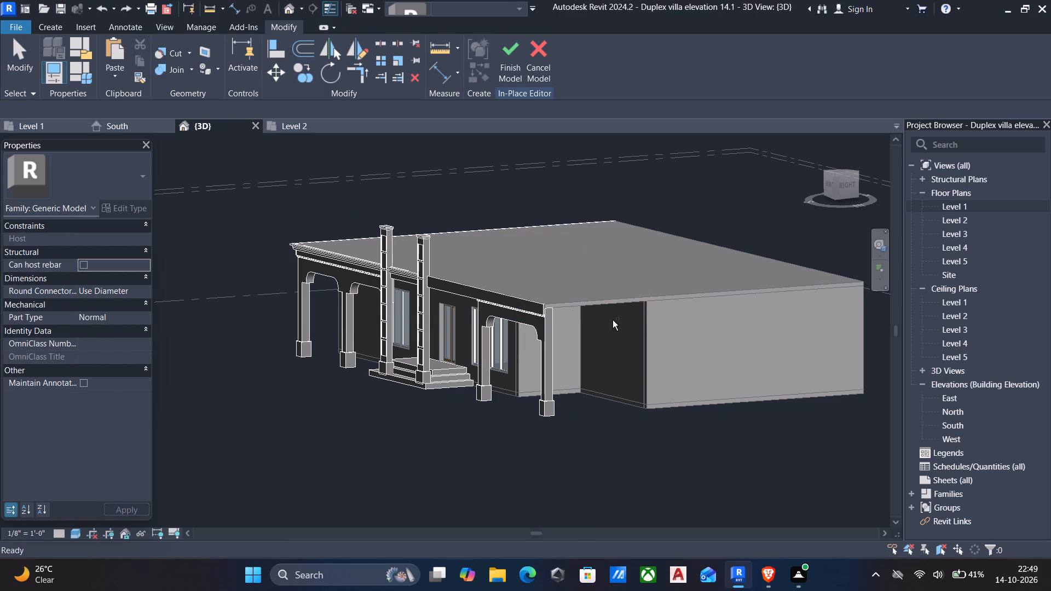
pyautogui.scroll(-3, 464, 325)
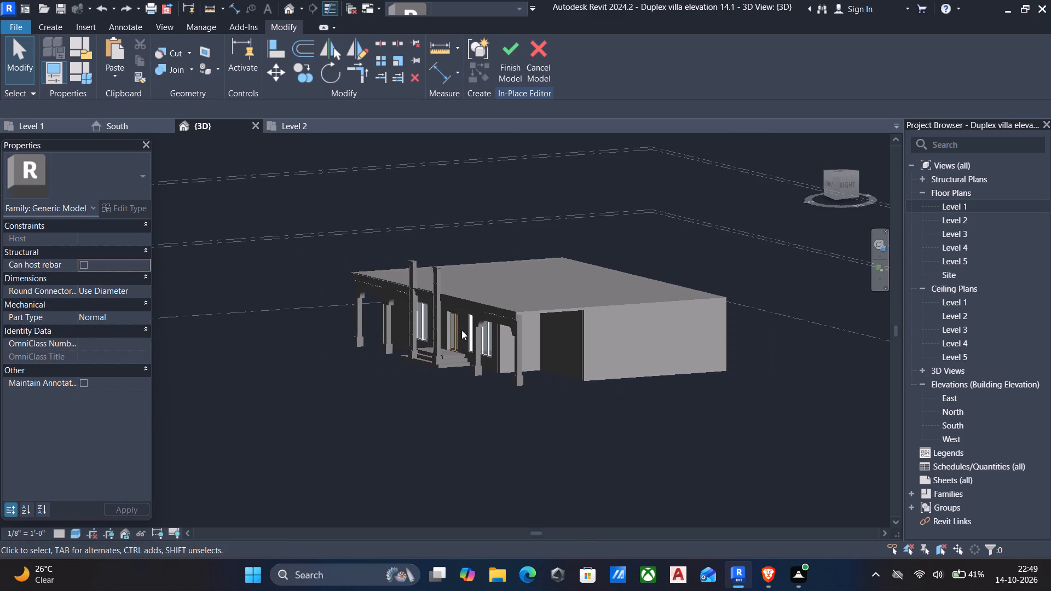
# Finish the in-place facade model and return to the project.
pyautogui.moveTo(461, 330); pyautogui.dragTo(394, 300, button='middle')
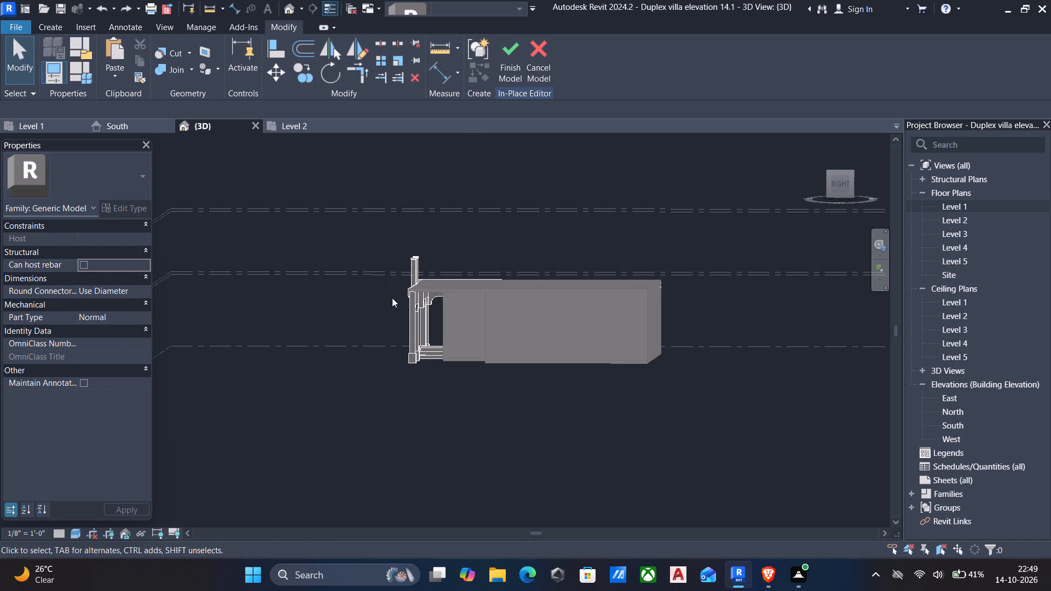
pyautogui.click(507, 53)
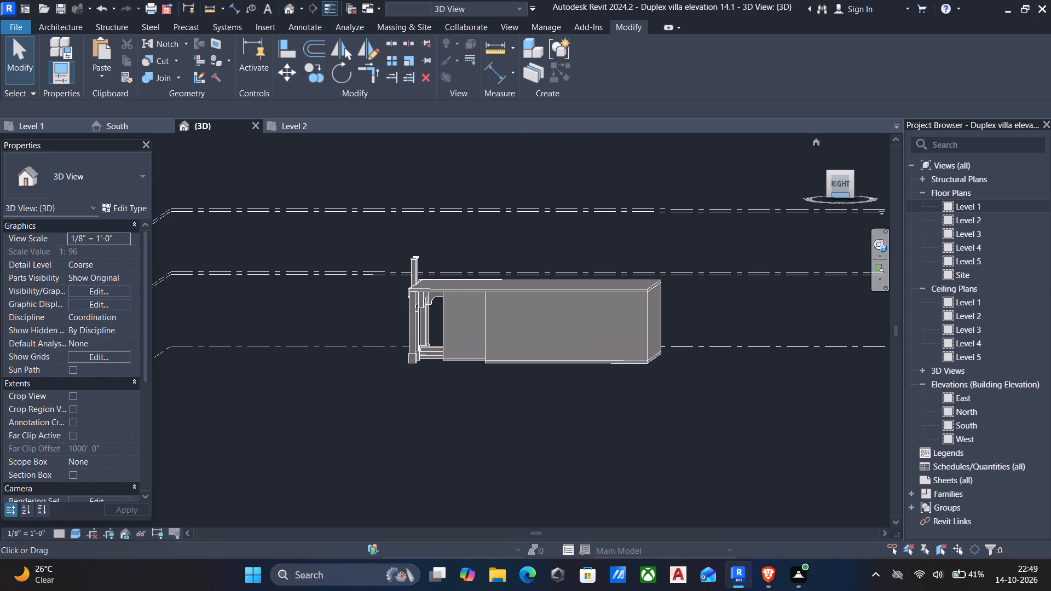
# Open the facade's in-place generic model for editing, working from the Right view.
pyautogui.click(839, 182)
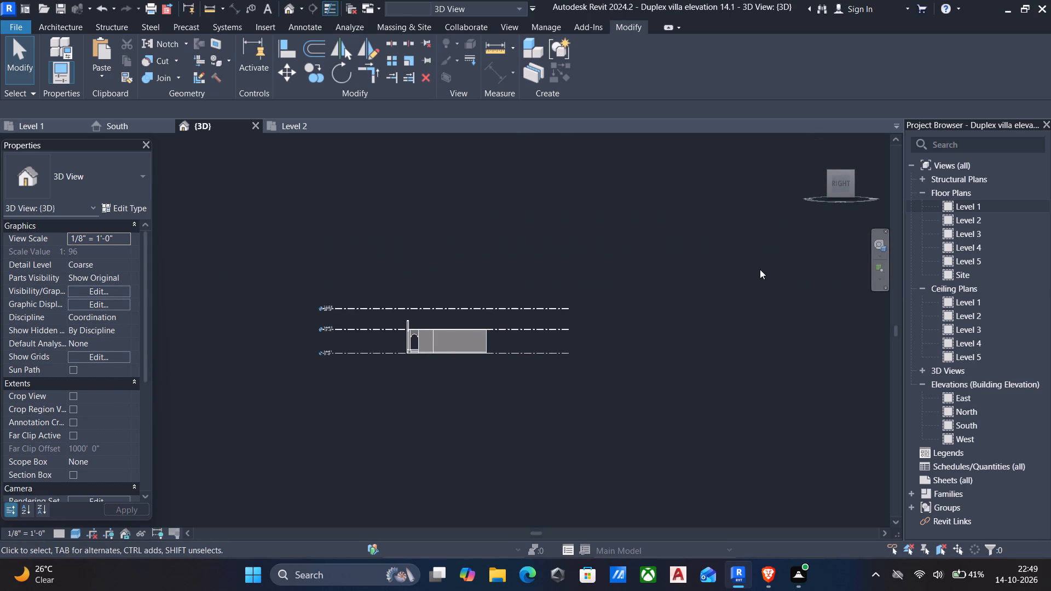
pyautogui.scroll(5, 760, 297)
pyautogui.scroll(3, 535, 387)
pyautogui.moveTo(535, 387); pyautogui.dragTo(1024, 356, button='middle')
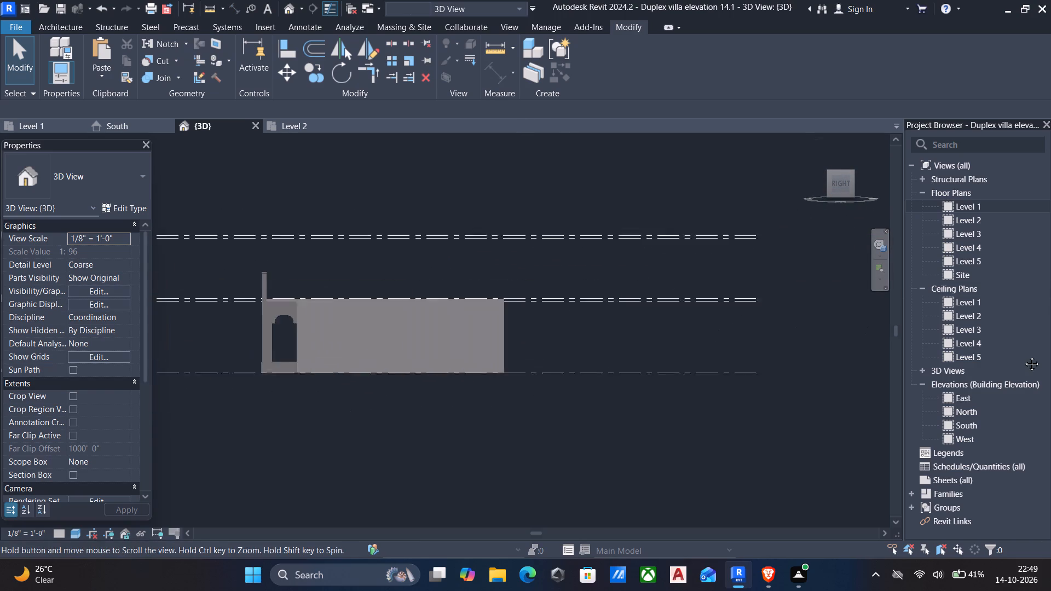
pyautogui.moveTo(1024, 356); pyautogui.dragTo(1026, 357, button='middle')
pyautogui.scroll(-1, 1031, 364)
pyautogui.click(310, 333)
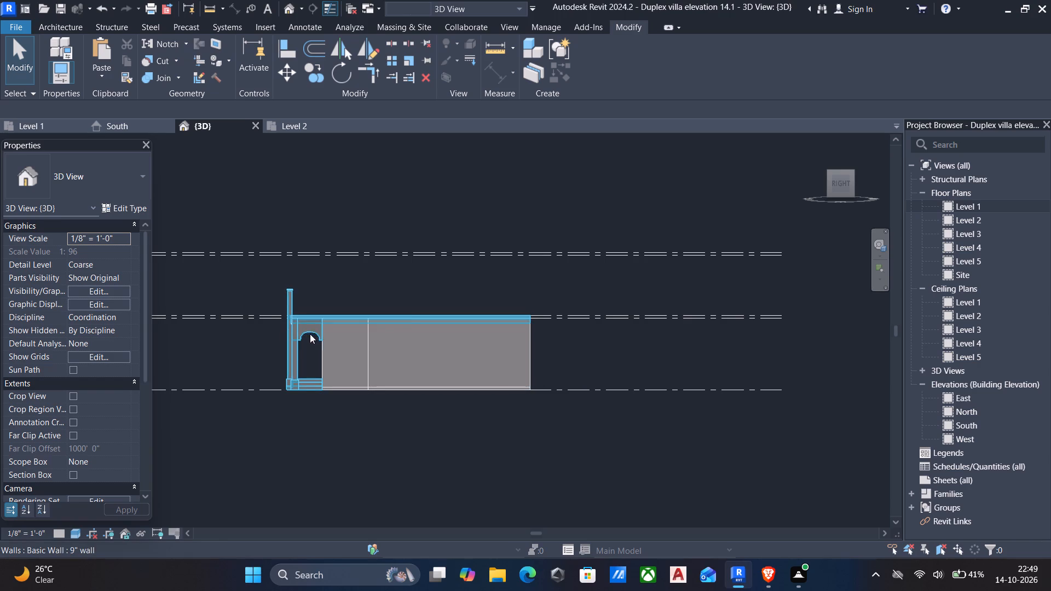
pyautogui.click(592, 61)
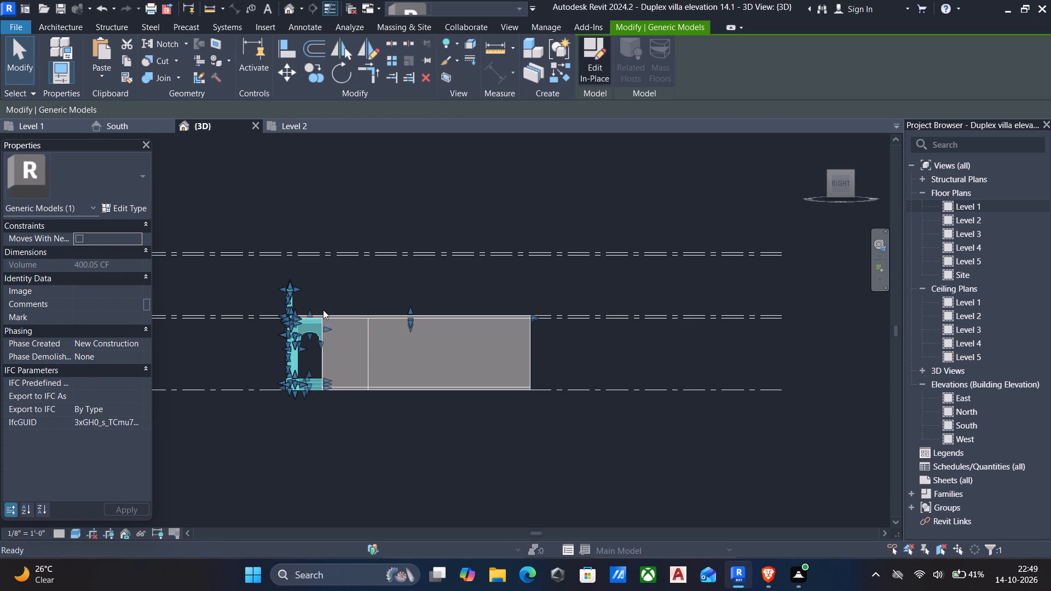
# Copy the arched side panel to a clear spot lower down and further back on the long side wall.
pyautogui.scroll(4, 311, 328)
pyautogui.click(299, 337)
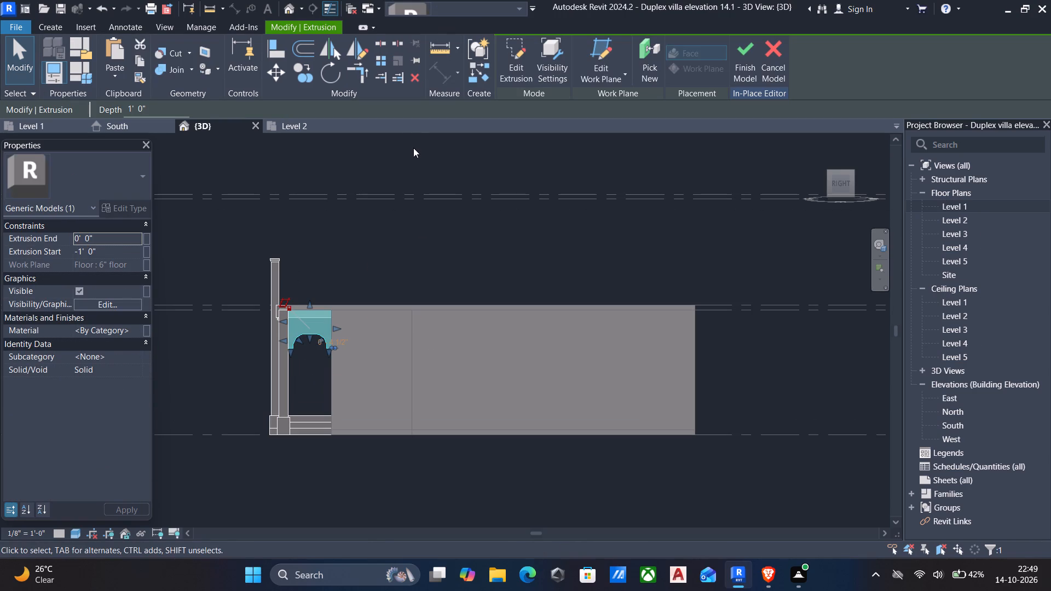
pyautogui.press('c')
pyautogui.press('o')
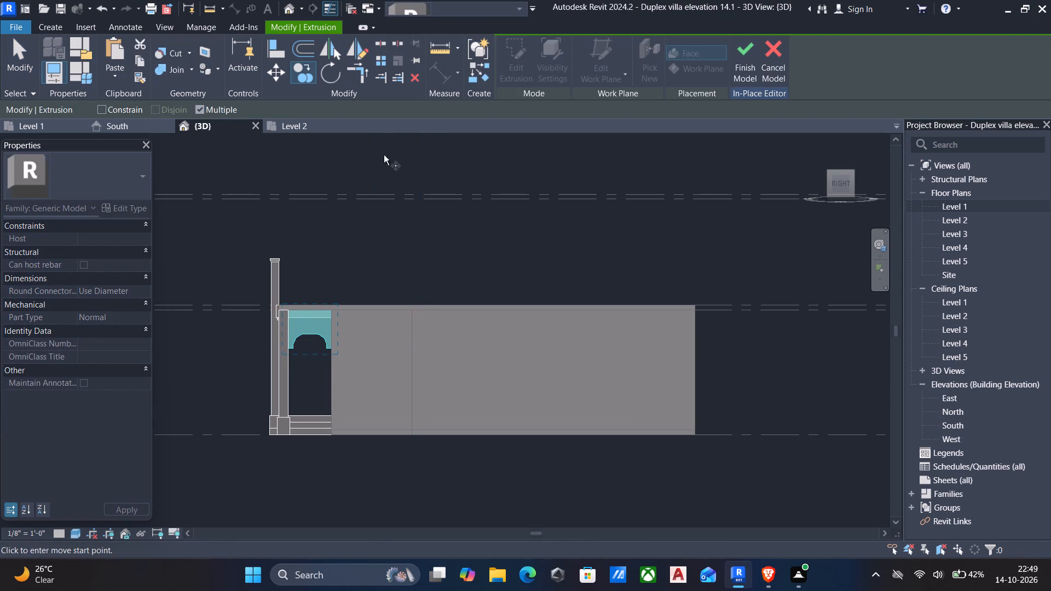
pyautogui.scroll(5, 342, 293)
pyautogui.click(320, 327)
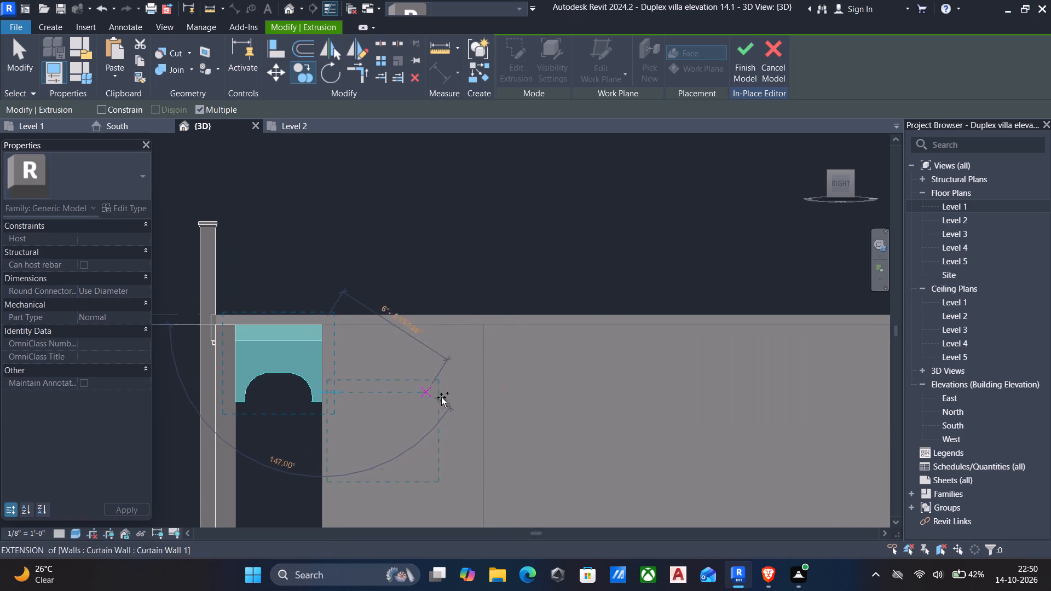
pyautogui.moveTo(469, 399); pyautogui.dragTo(465, 339, button='middle')
pyautogui.scroll(-3, 465, 341)
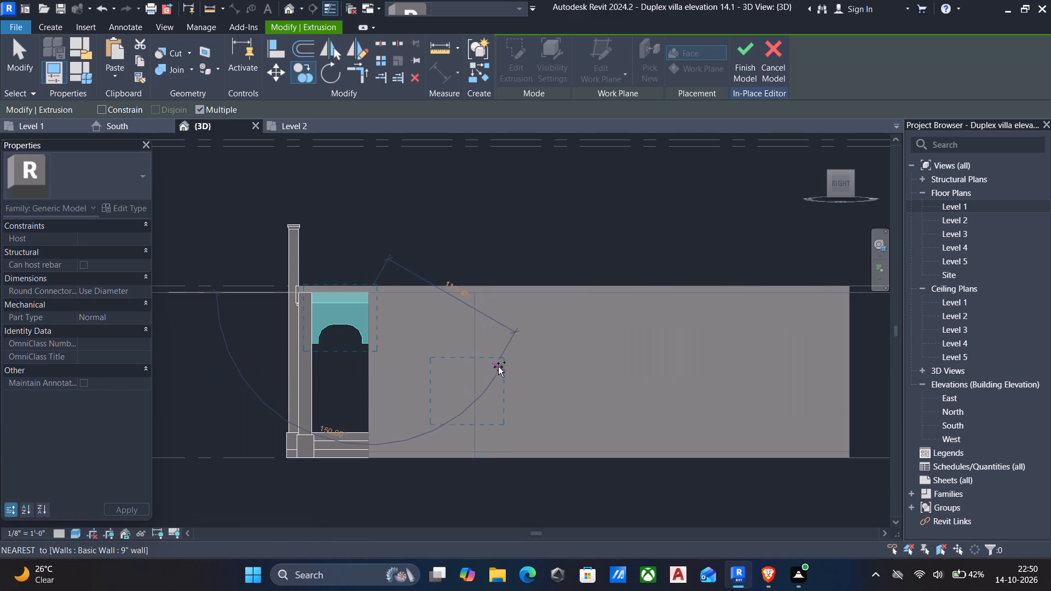
pyautogui.click(482, 389)
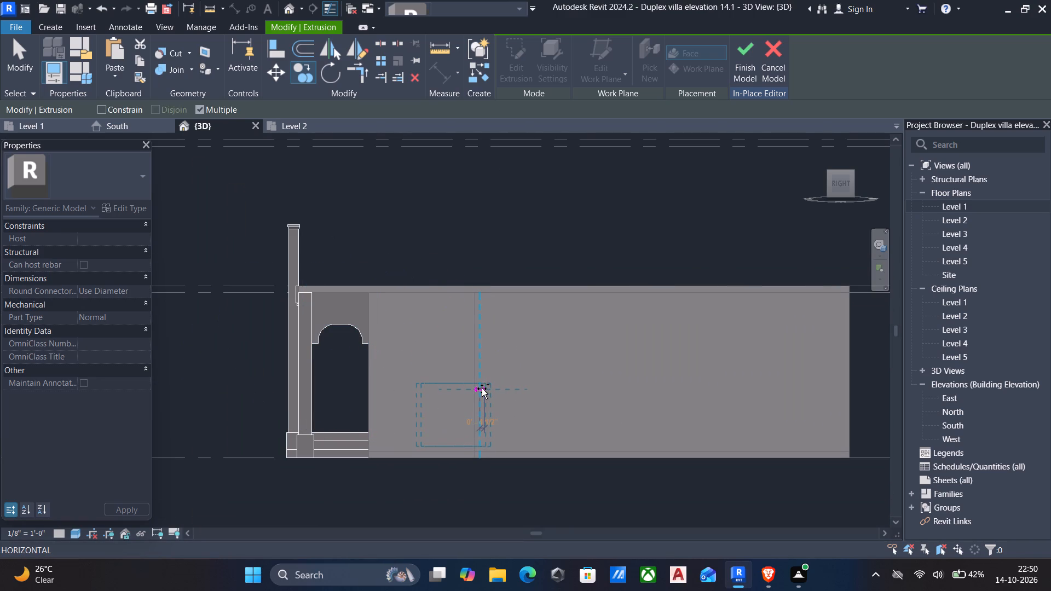
pyautogui.press('Escape')
# Stretch both faces of the copied arch panel beyond the end porch, giving start about -83' 6" and end about -78' 3".
pyautogui.keyDown('shift'); pyautogui.moveTo(486, 398); pyautogui.dragTo(657, 448, button='middle'); pyautogui.keyUp('shift')
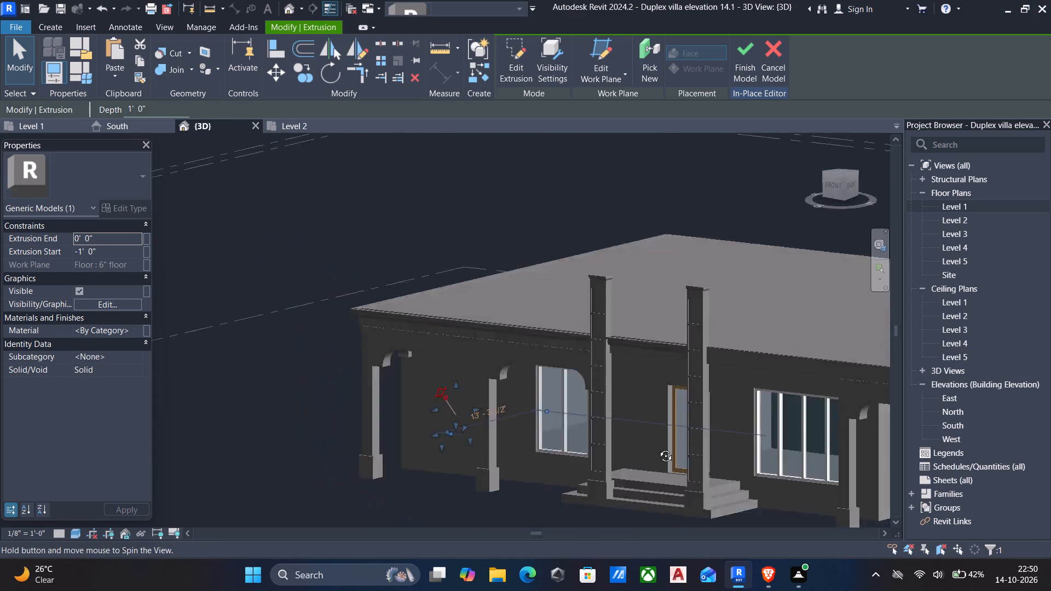
pyautogui.keyDown('shift'); pyautogui.moveTo(657, 448); pyautogui.dragTo(785, 441, button='middle'); pyautogui.keyUp('shift')
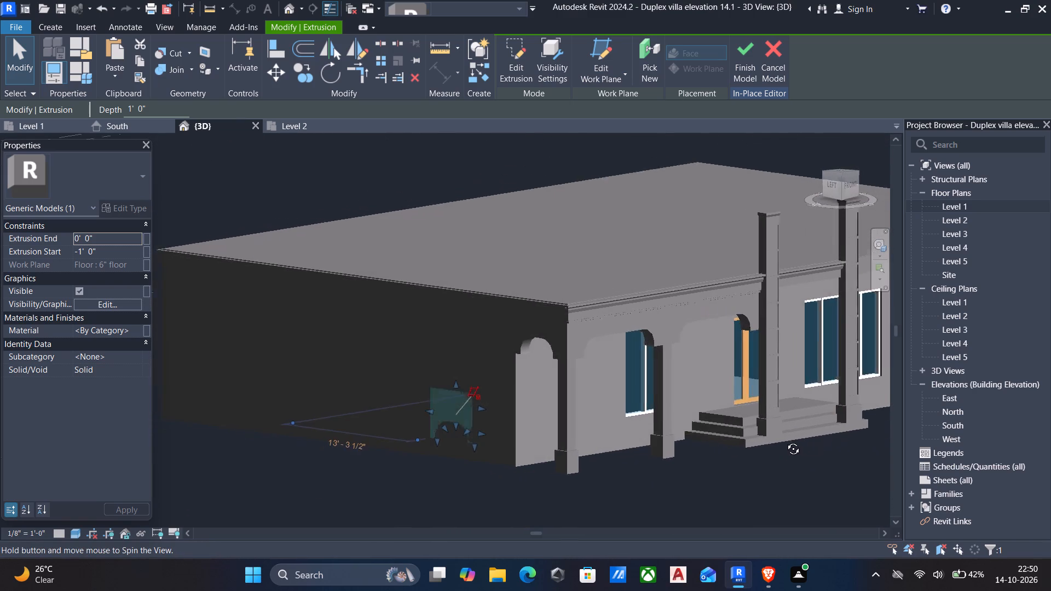
pyautogui.keyDown('shift'); pyautogui.moveTo(785, 441); pyautogui.dragTo(771, 449, button='middle'); pyautogui.keyUp('shift')
pyautogui.press('Escape')
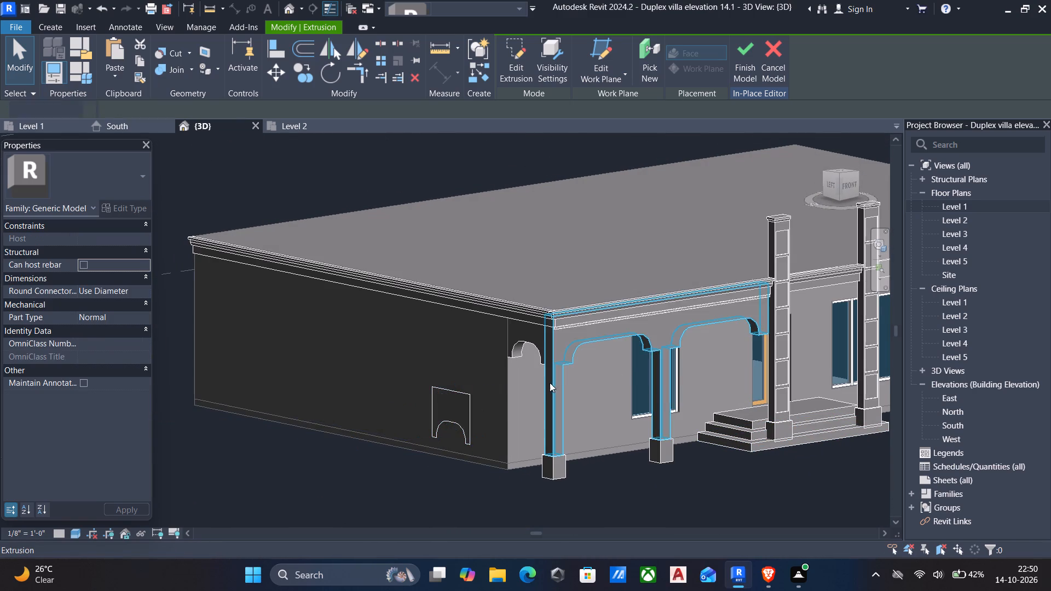
pyautogui.scroll(3, 533, 390)
pyautogui.click(438, 391)
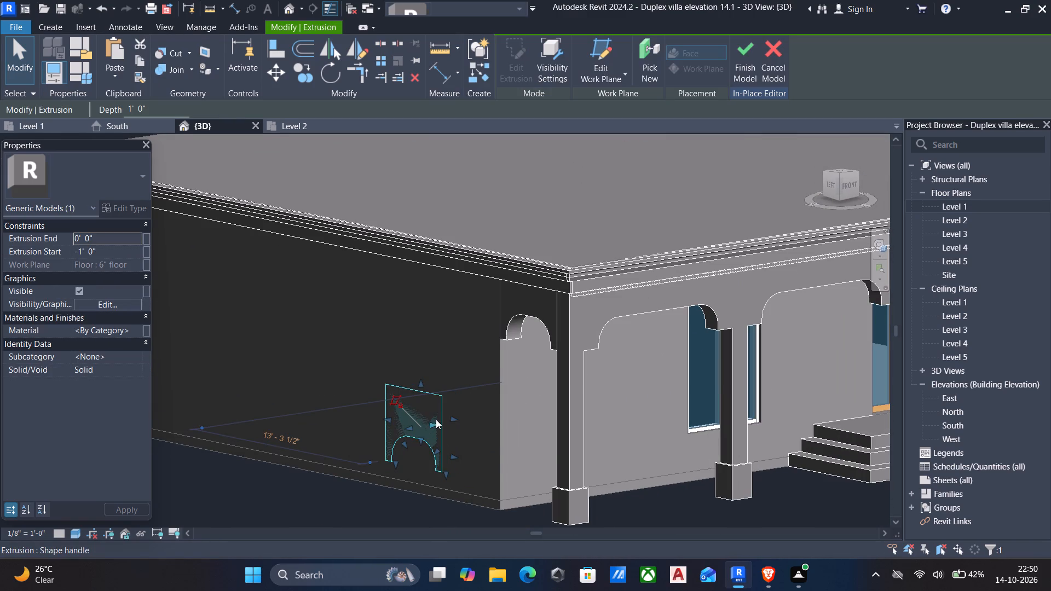
pyautogui.moveTo(436, 421); pyautogui.dragTo(391, 456)
pyautogui.scroll(-6, 594, 392)
pyautogui.moveTo(614, 390); pyautogui.dragTo(389, 456, button='middle')
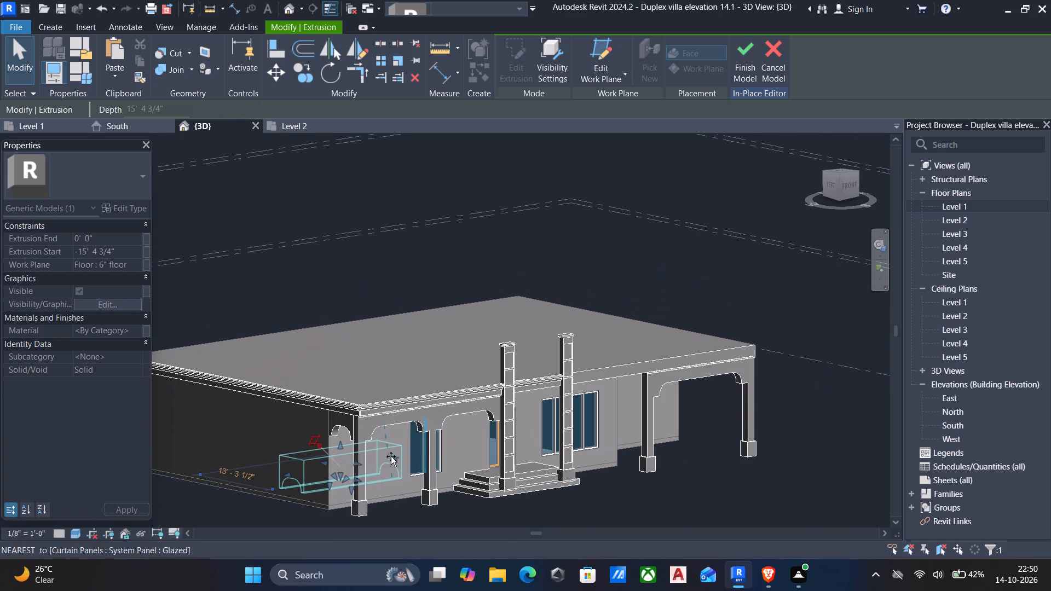
pyautogui.moveTo(391, 456); pyautogui.dragTo(820, 384)
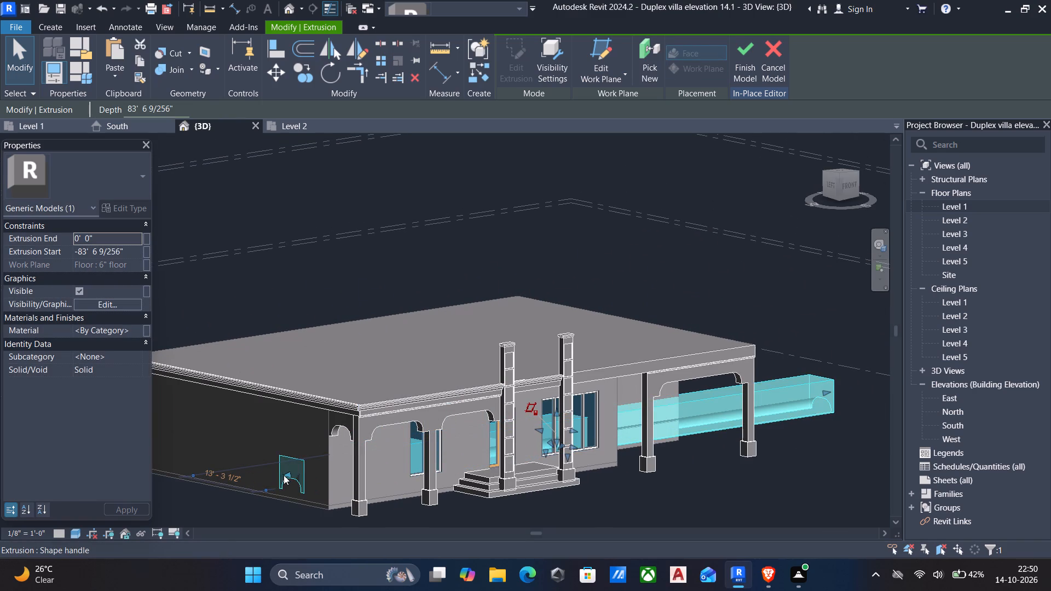
pyautogui.moveTo(284, 473); pyautogui.dragTo(789, 403)
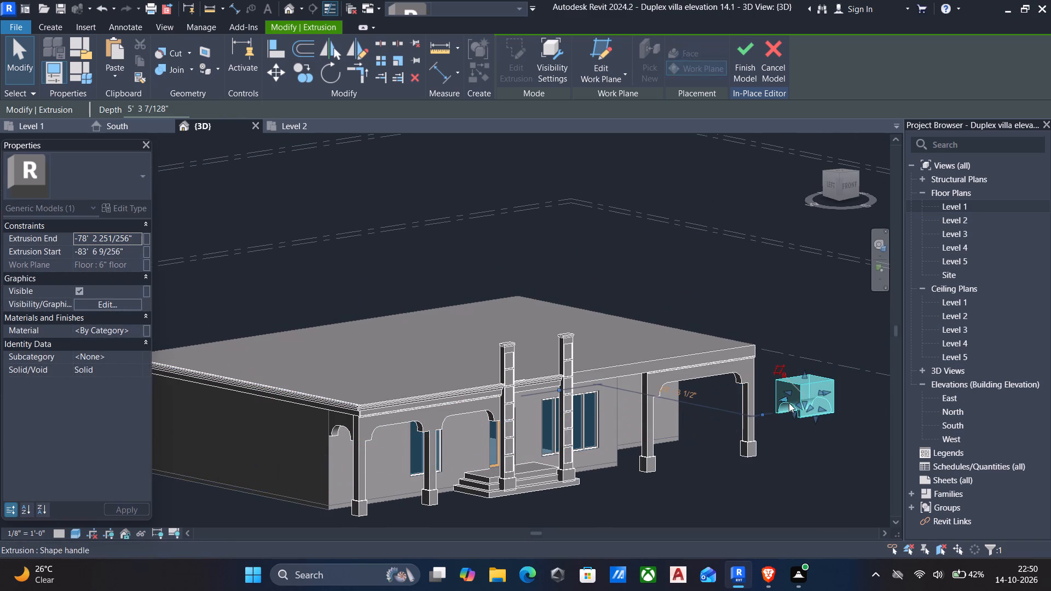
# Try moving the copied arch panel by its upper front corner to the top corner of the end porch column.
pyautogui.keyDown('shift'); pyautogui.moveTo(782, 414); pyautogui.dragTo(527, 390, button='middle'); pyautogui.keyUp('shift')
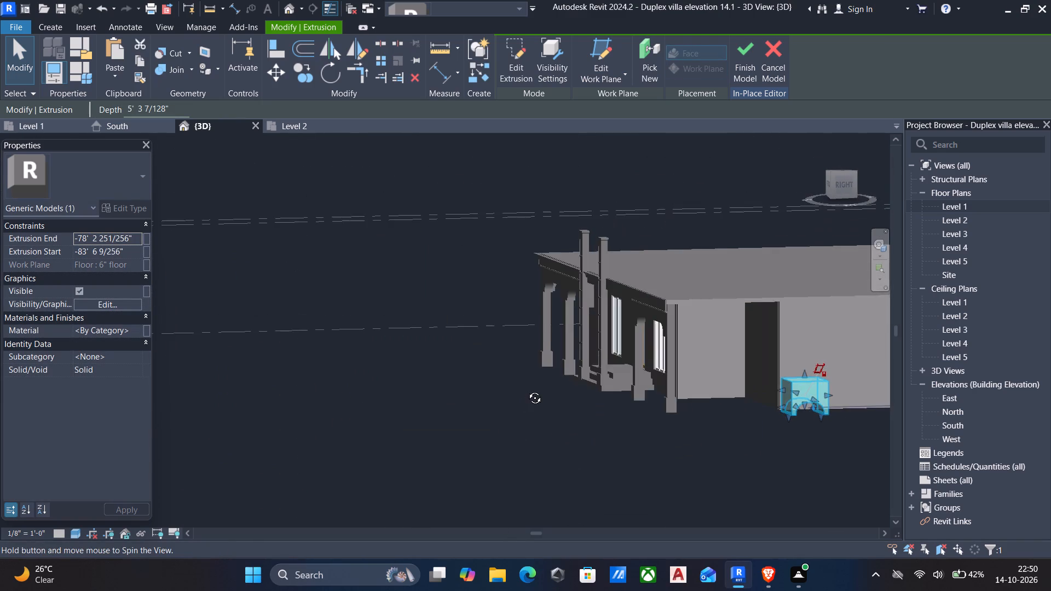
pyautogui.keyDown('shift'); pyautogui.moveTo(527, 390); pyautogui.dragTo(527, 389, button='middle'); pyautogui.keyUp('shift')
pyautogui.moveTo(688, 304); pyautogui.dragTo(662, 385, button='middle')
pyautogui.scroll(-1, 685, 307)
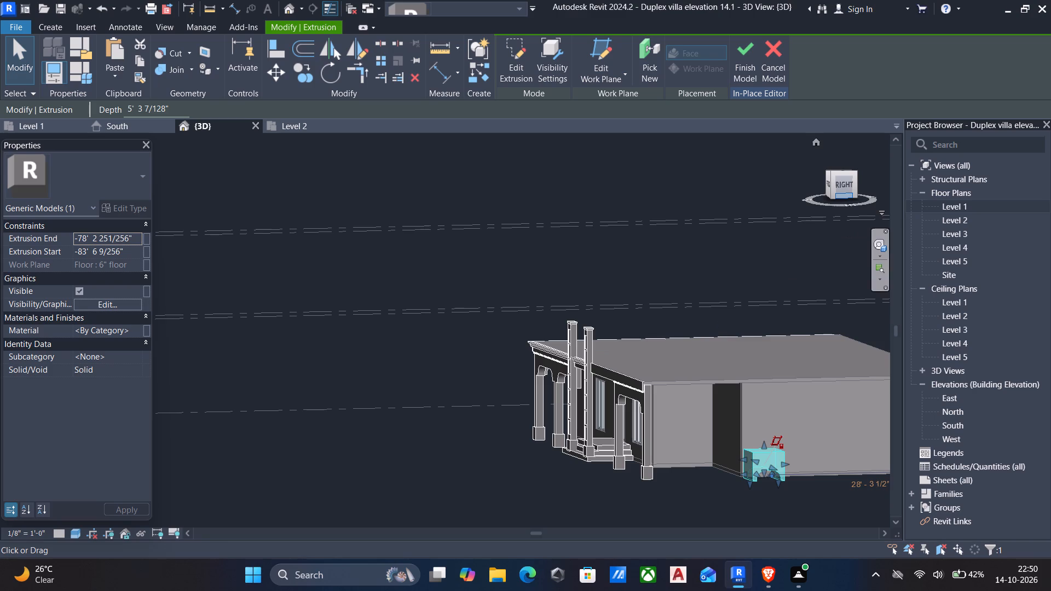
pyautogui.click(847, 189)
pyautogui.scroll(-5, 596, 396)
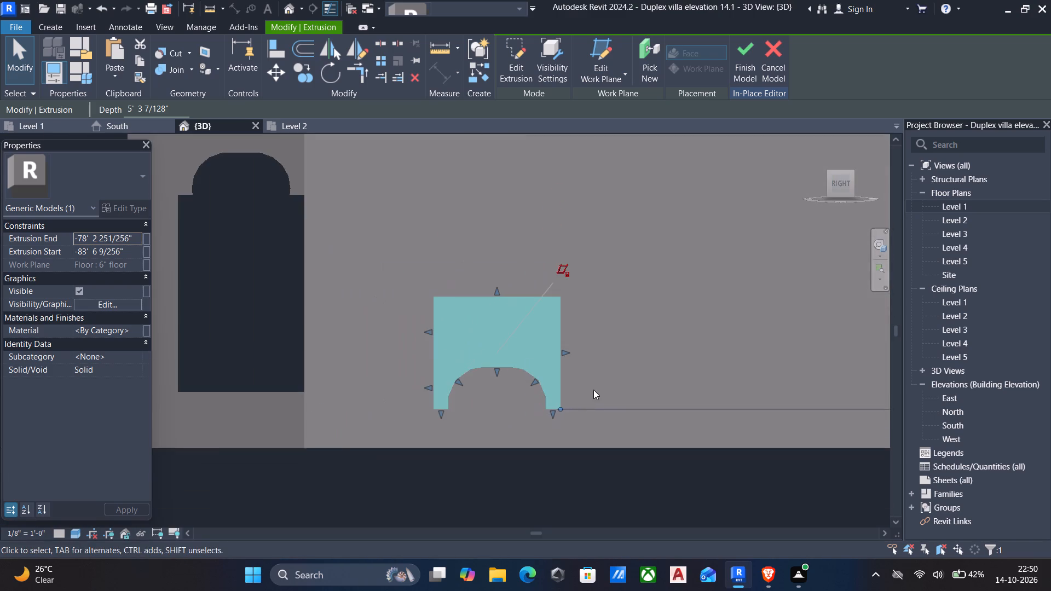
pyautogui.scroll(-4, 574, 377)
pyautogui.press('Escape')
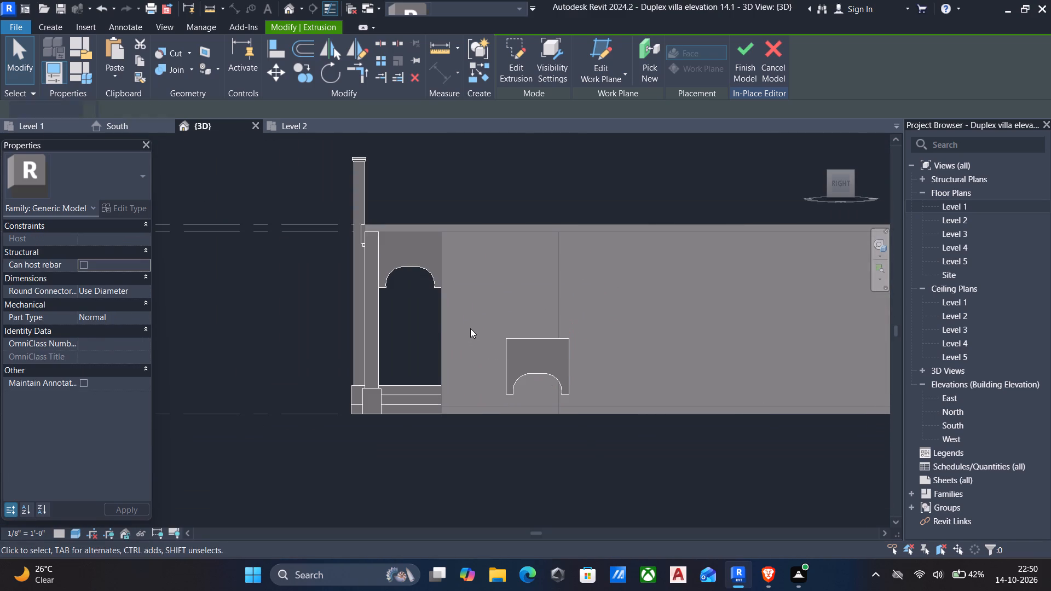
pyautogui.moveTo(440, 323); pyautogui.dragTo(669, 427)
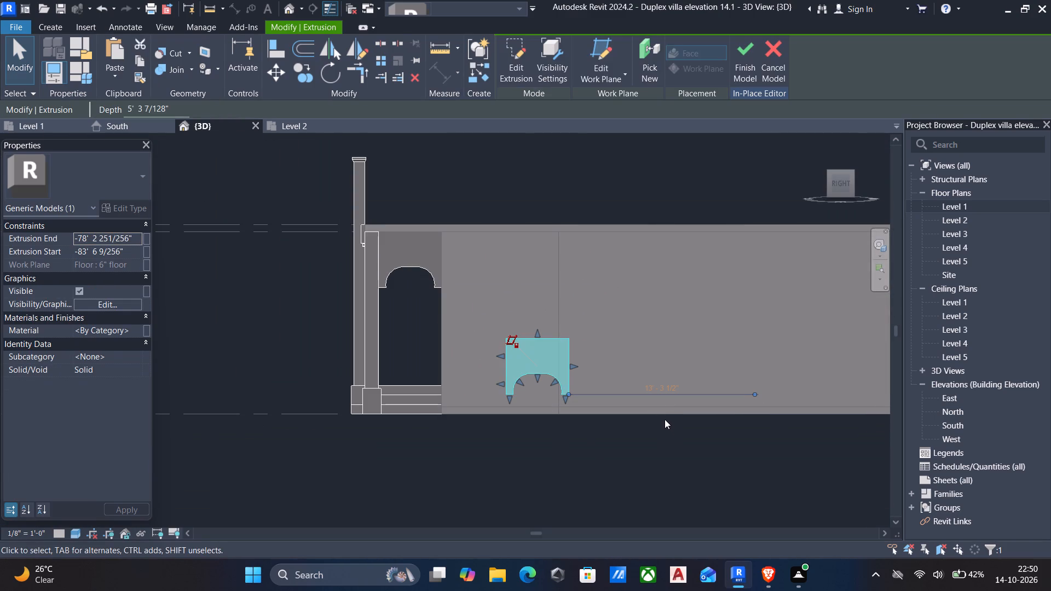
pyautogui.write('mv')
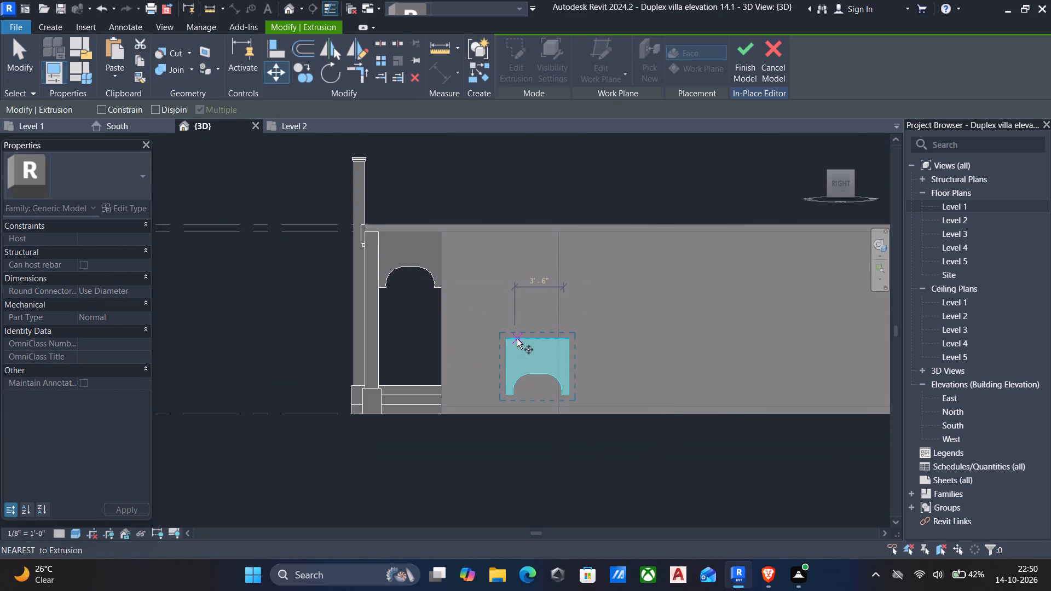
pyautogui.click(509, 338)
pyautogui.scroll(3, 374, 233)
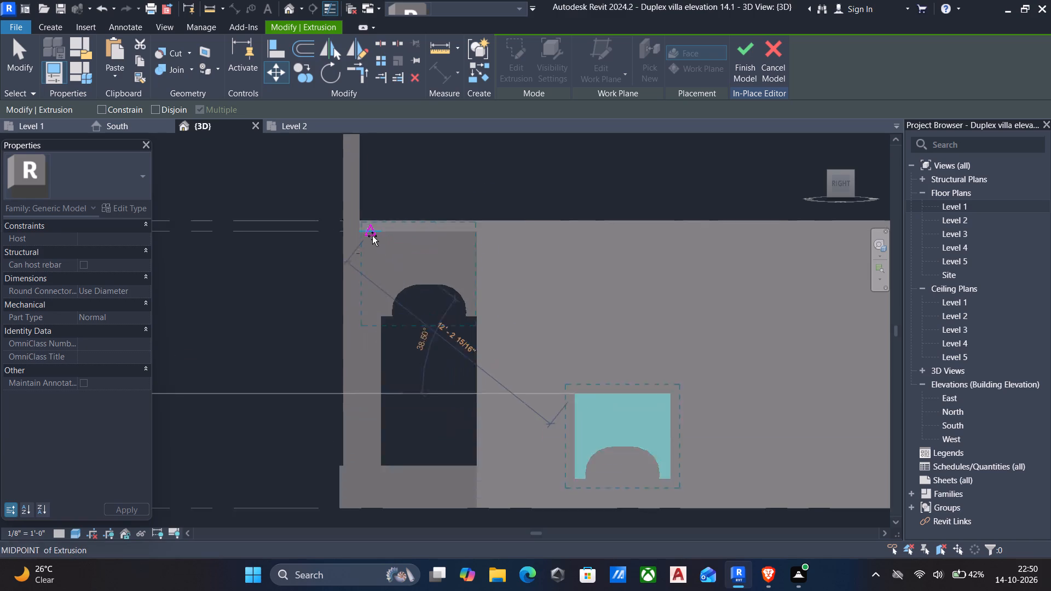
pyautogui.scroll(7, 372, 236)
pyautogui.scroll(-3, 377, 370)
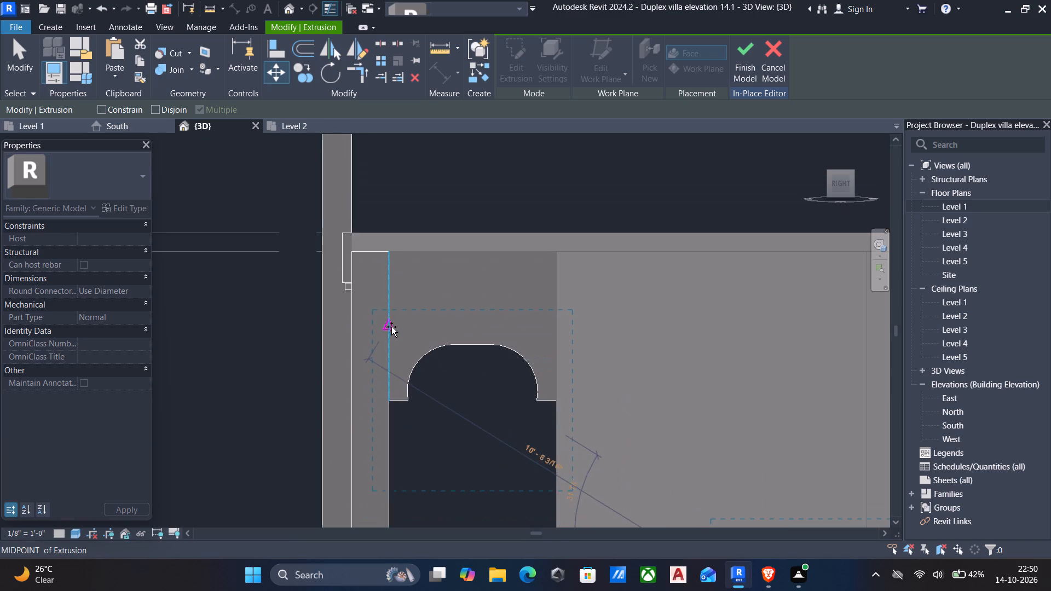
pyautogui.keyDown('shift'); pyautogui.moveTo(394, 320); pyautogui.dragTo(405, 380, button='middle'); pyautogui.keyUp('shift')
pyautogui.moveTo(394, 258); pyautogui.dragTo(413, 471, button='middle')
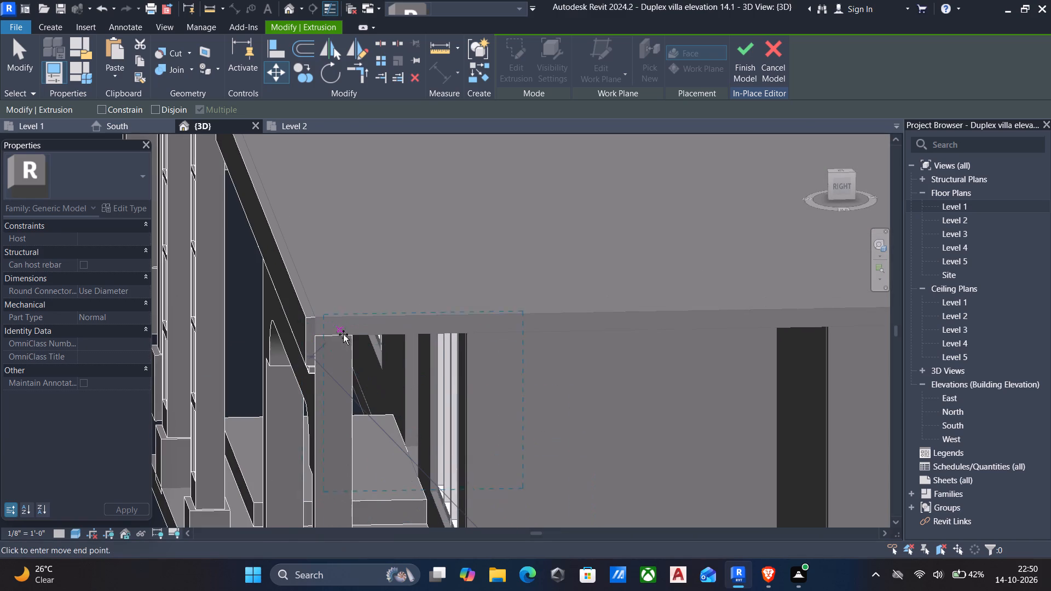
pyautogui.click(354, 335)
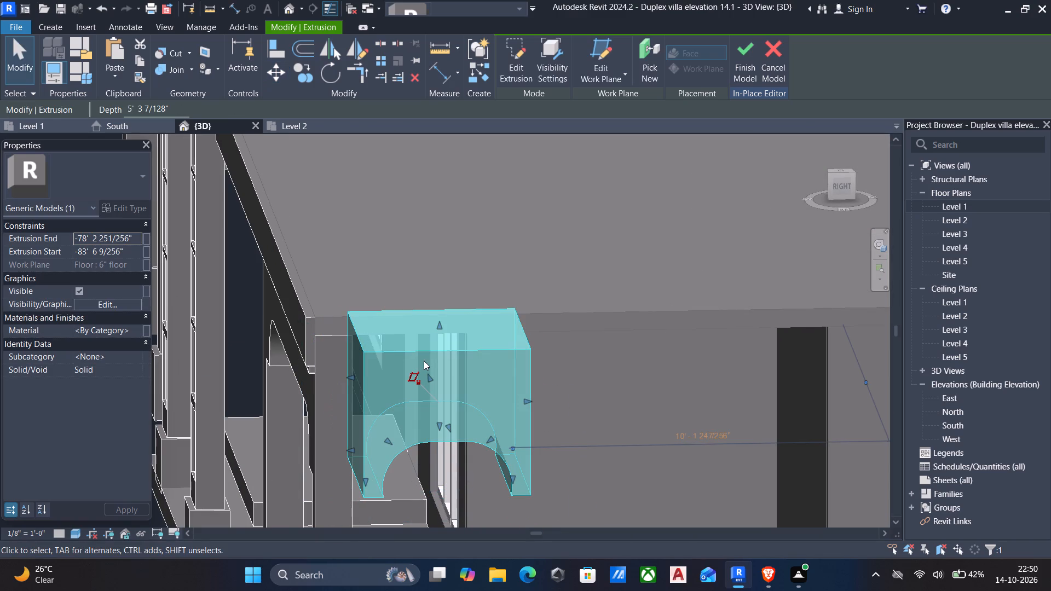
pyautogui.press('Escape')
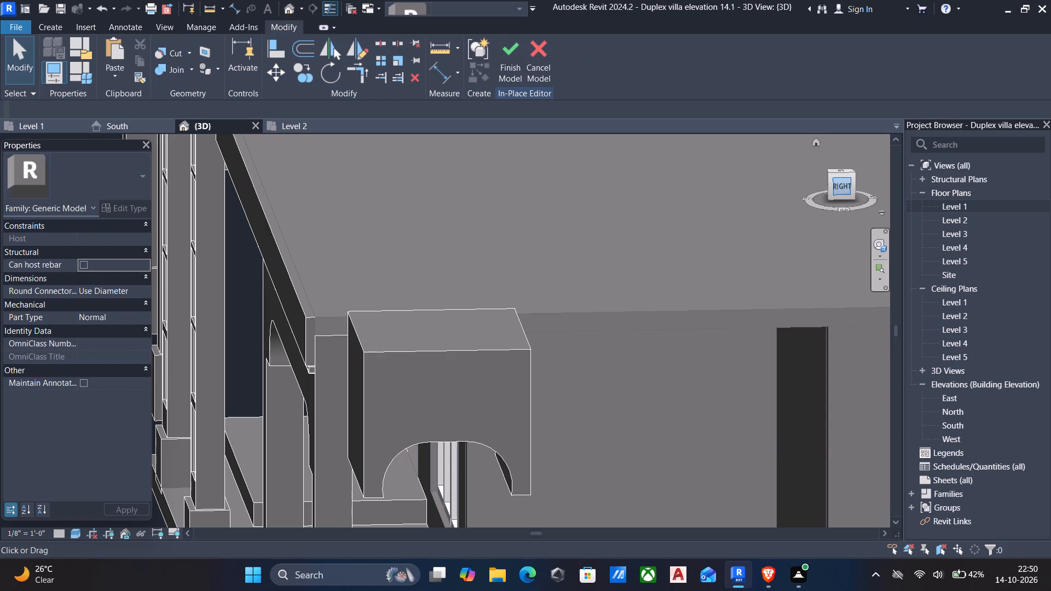
# Move the copied arch panel in the Right view so its upper front corner meets the porch column's top inner corner.
pyautogui.click(842, 183)
pyautogui.scroll(4, 442, 327)
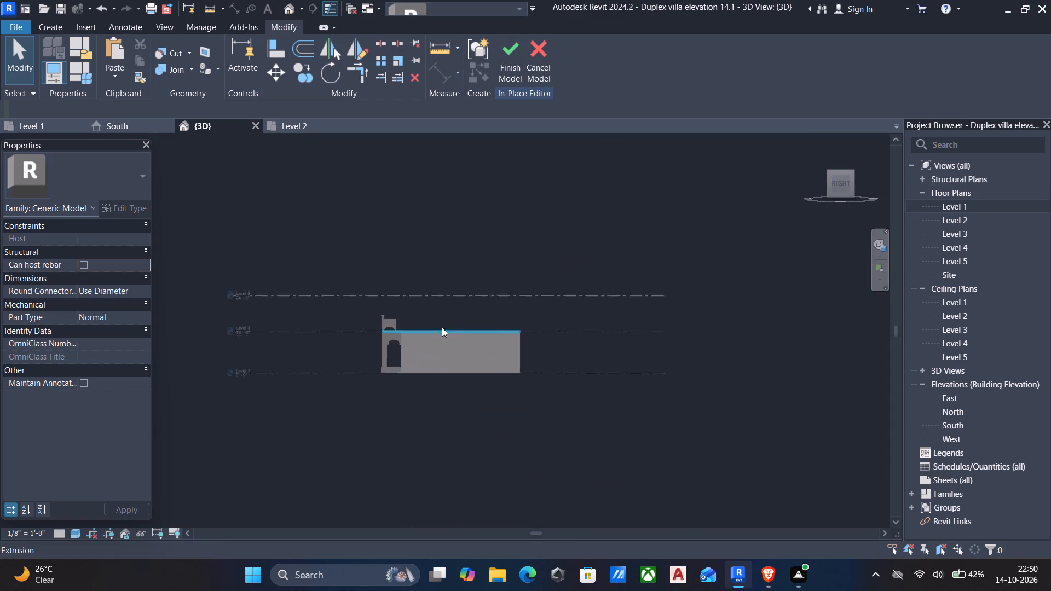
pyautogui.scroll(1, 442, 327)
pyautogui.scroll(10, 396, 323)
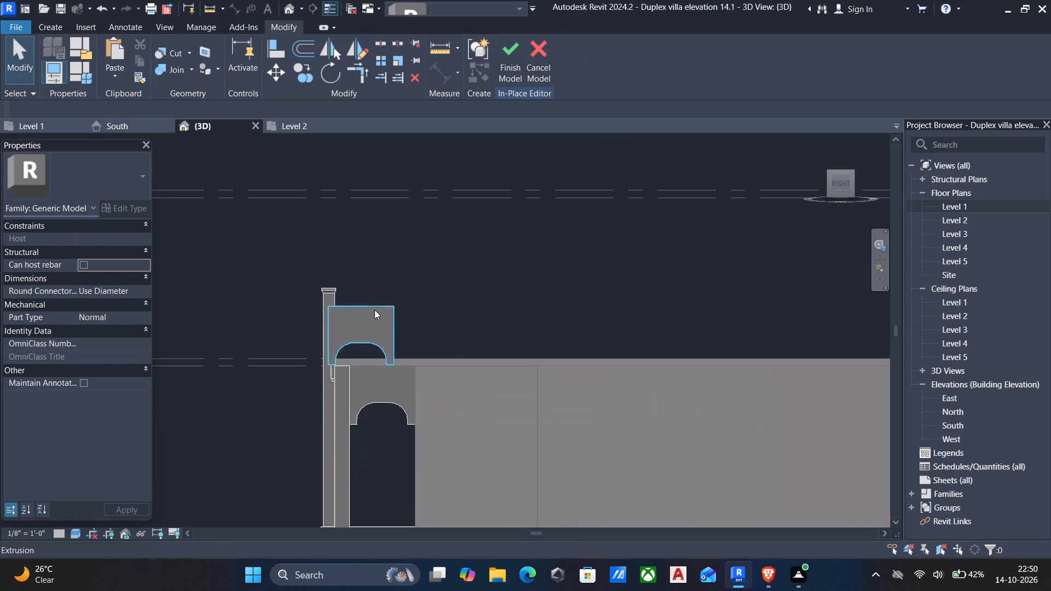
pyautogui.click(374, 310)
pyautogui.press('m')
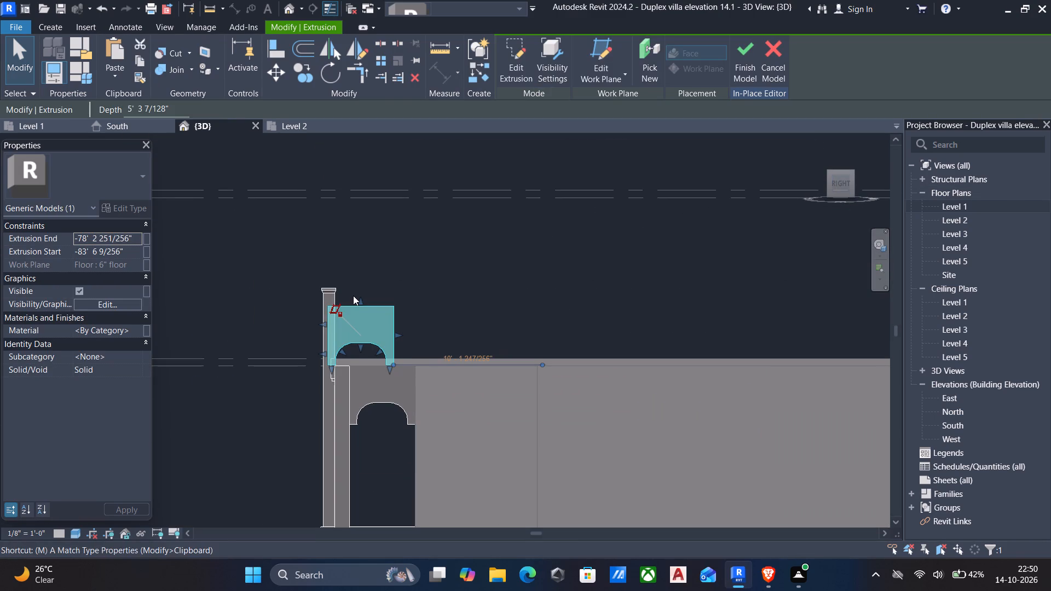
pyautogui.press('v')
pyautogui.scroll(5, 332, 316)
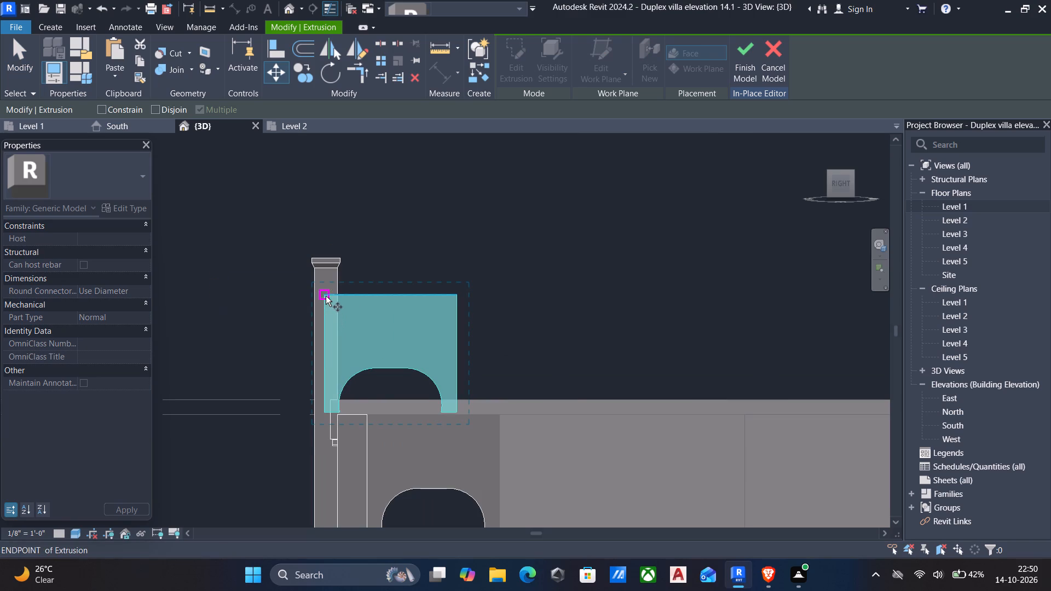
pyautogui.click(326, 296)
pyautogui.click(369, 414)
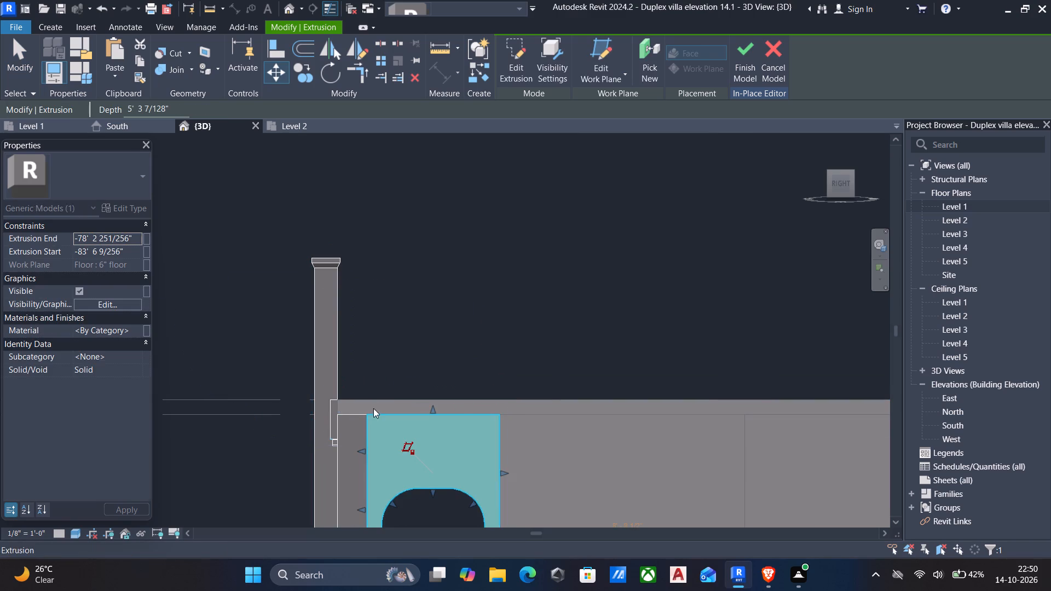
pyautogui.moveTo(397, 397); pyautogui.dragTo(417, 331, button='middle')
pyautogui.press('Escape')
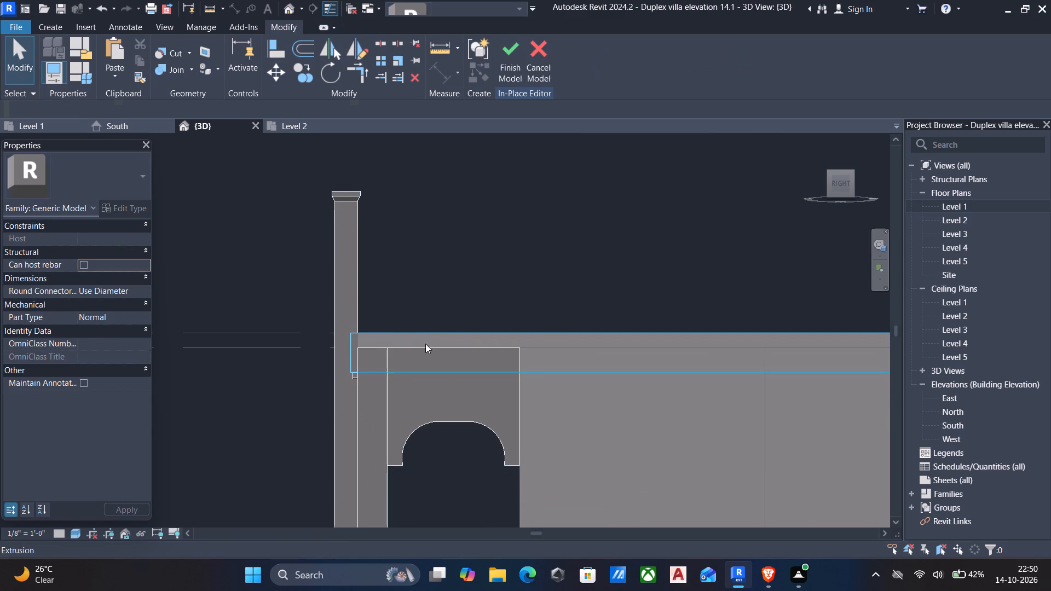
# Stretch the inner face of the copied arch panel to the end porch column's outer side, giving extrusion end -62' 3".
pyautogui.moveTo(481, 410); pyautogui.dragTo(330, 333, button='middle')
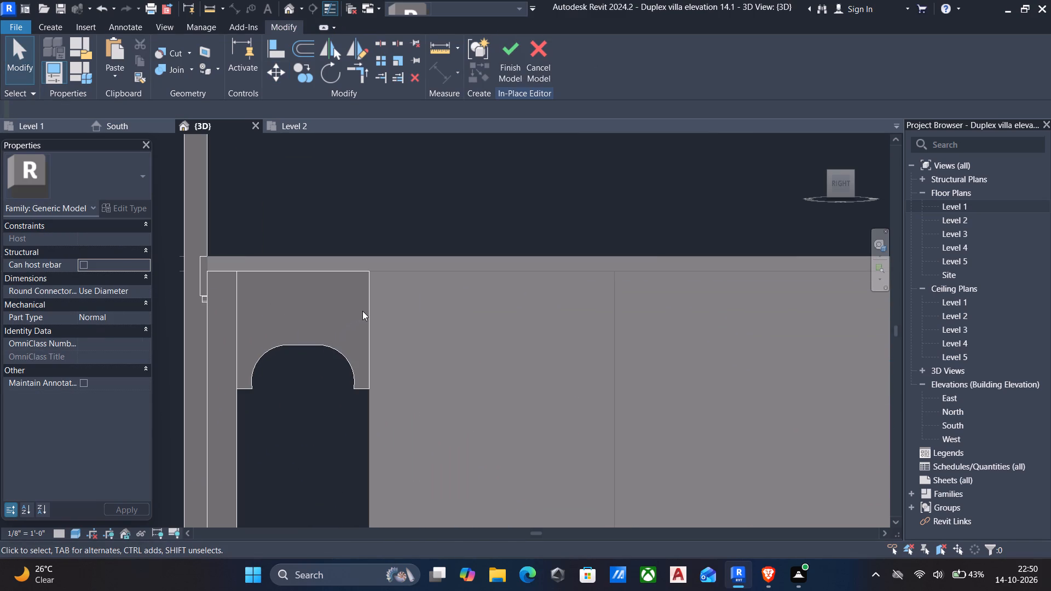
pyautogui.click(365, 310)
pyautogui.scroll(-4, 353, 330)
pyautogui.keyDown('shift'); pyautogui.moveTo(351, 328); pyautogui.dragTo(459, 394, button='middle'); pyautogui.keyUp('shift')
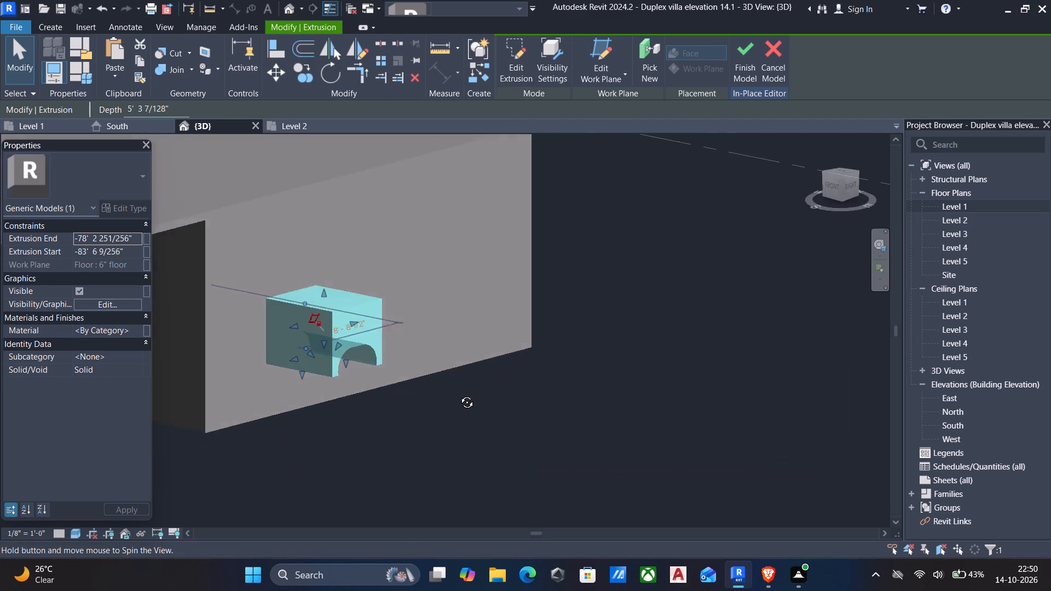
pyautogui.keyDown('shift'); pyautogui.moveTo(459, 394); pyautogui.dragTo(496, 427, button='middle'); pyautogui.keyUp('shift')
pyautogui.moveTo(483, 372); pyautogui.dragTo(712, 455, button='middle')
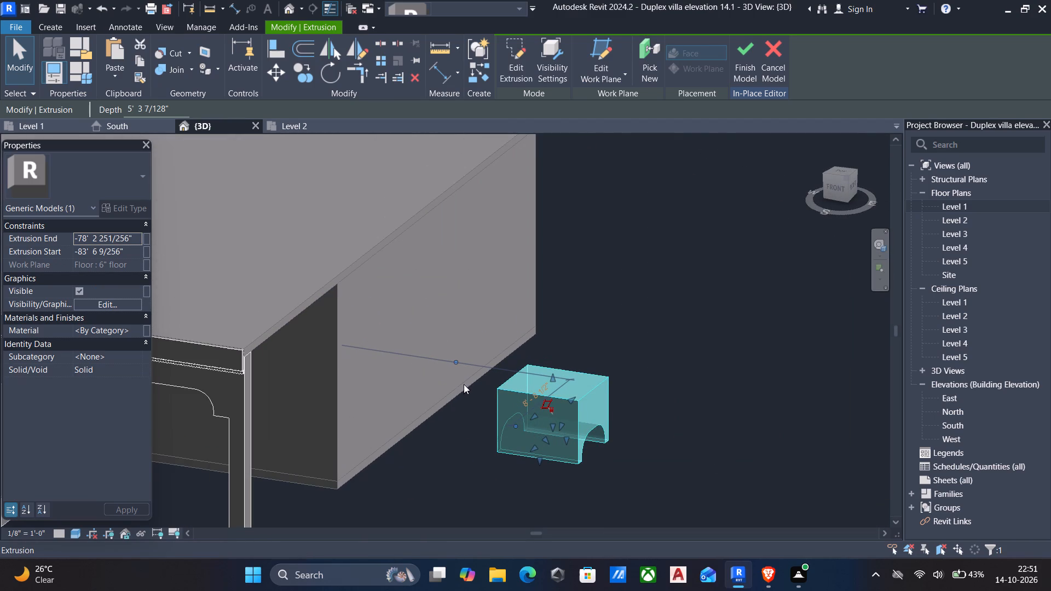
pyautogui.press('Escape')
pyautogui.moveTo(490, 414); pyautogui.dragTo(556, 348, button='middle')
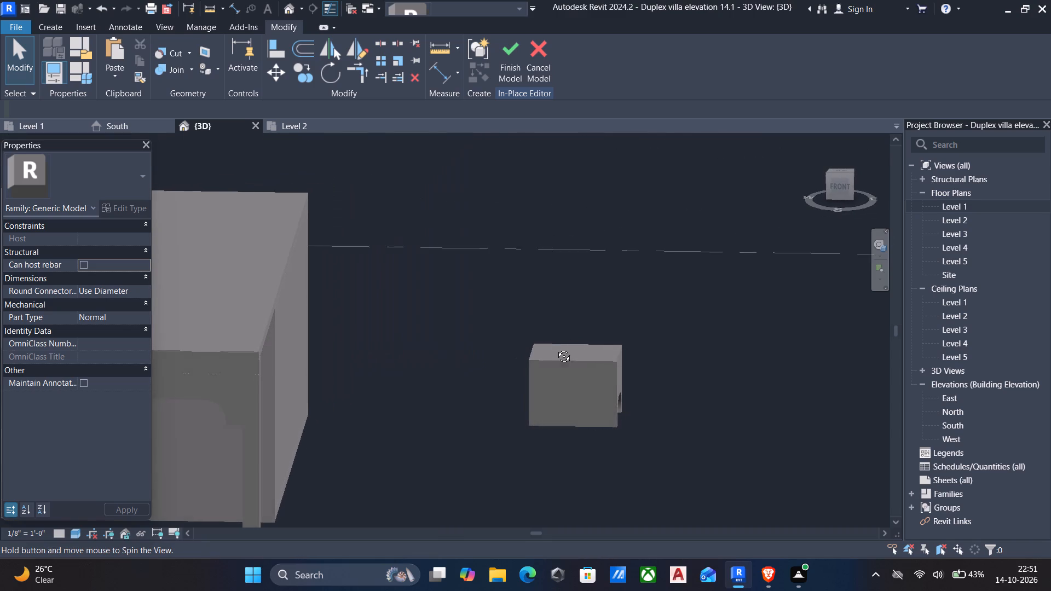
pyautogui.moveTo(556, 348); pyautogui.dragTo(556, 347, button='middle')
pyautogui.click(564, 362)
pyautogui.moveTo(520, 381); pyautogui.dragTo(338, 363)
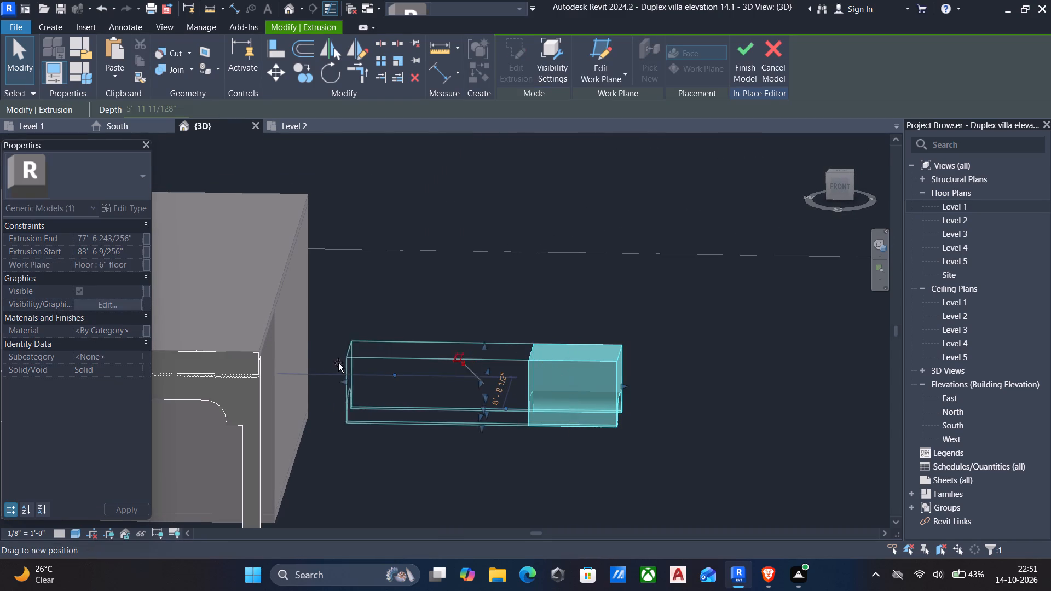
pyautogui.moveTo(338, 363); pyautogui.dragTo(265, 353)
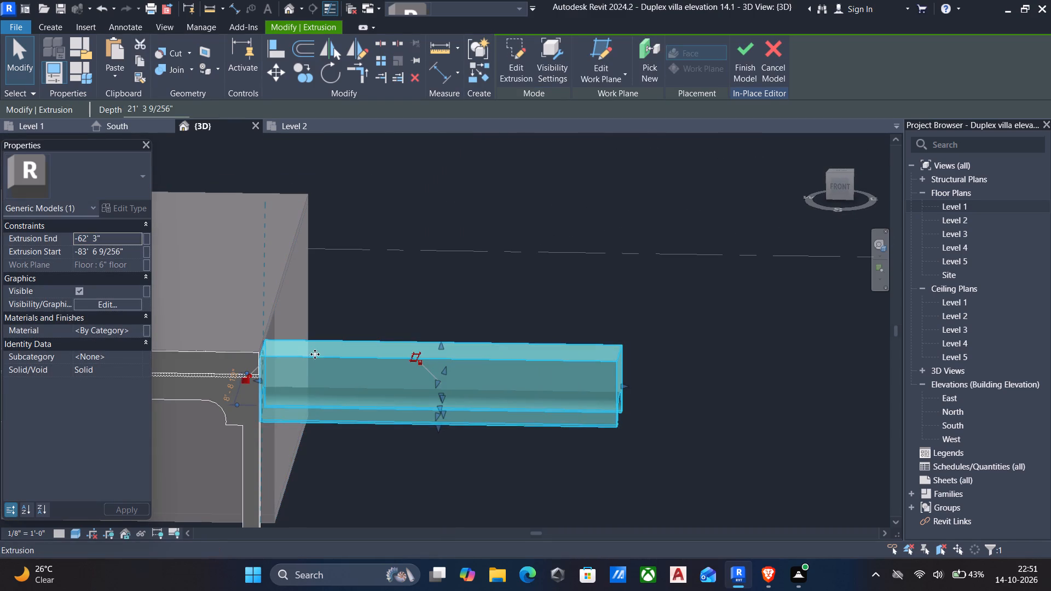
pyautogui.press('Escape')
# Pull the arch panel's outer face back towards the porch, leaving a depth of about 5" and start about -62' 8".
pyautogui.keyDown('shift'); pyautogui.moveTo(324, 362); pyautogui.dragTo(143, 364, button='middle'); pyautogui.keyUp('shift')
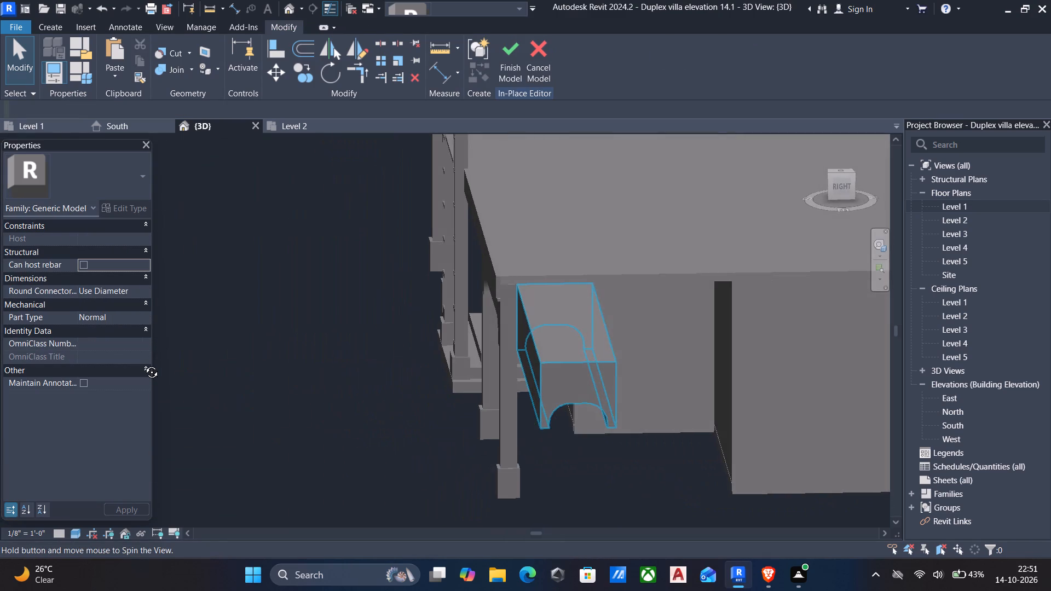
pyautogui.keyDown('shift'); pyautogui.moveTo(143, 364); pyautogui.dragTo(305, 360, button='middle'); pyautogui.keyUp('shift')
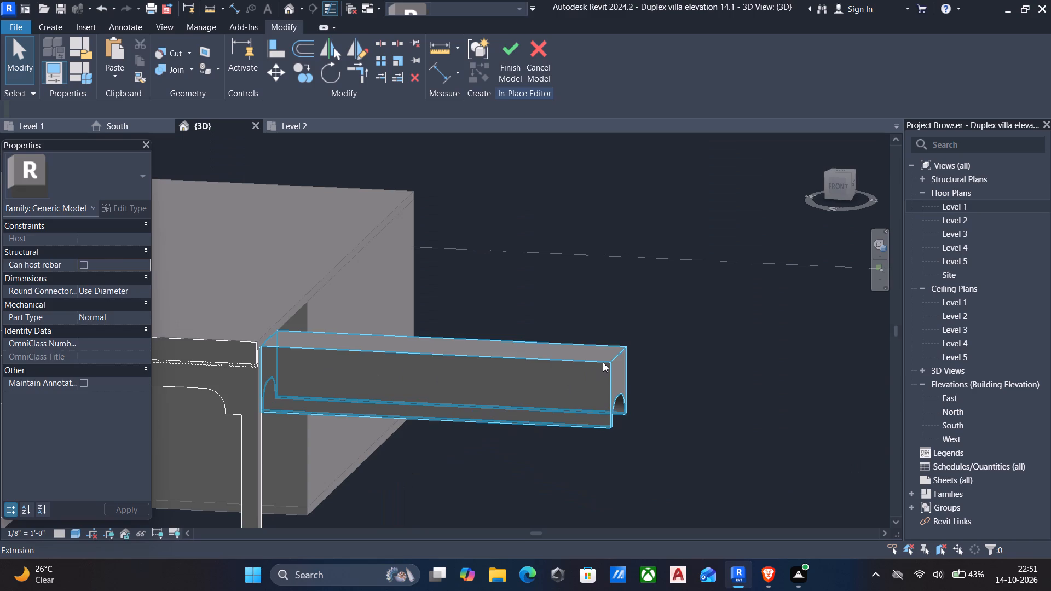
pyautogui.click(603, 362)
pyautogui.moveTo(616, 384); pyautogui.dragTo(351, 363)
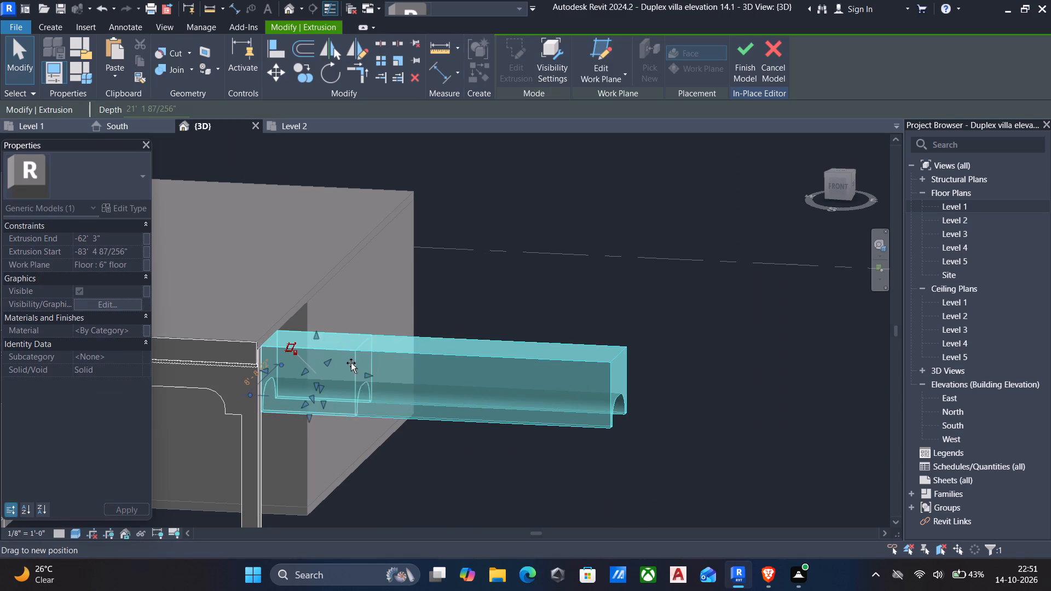
pyautogui.moveTo(351, 363); pyautogui.dragTo(282, 349)
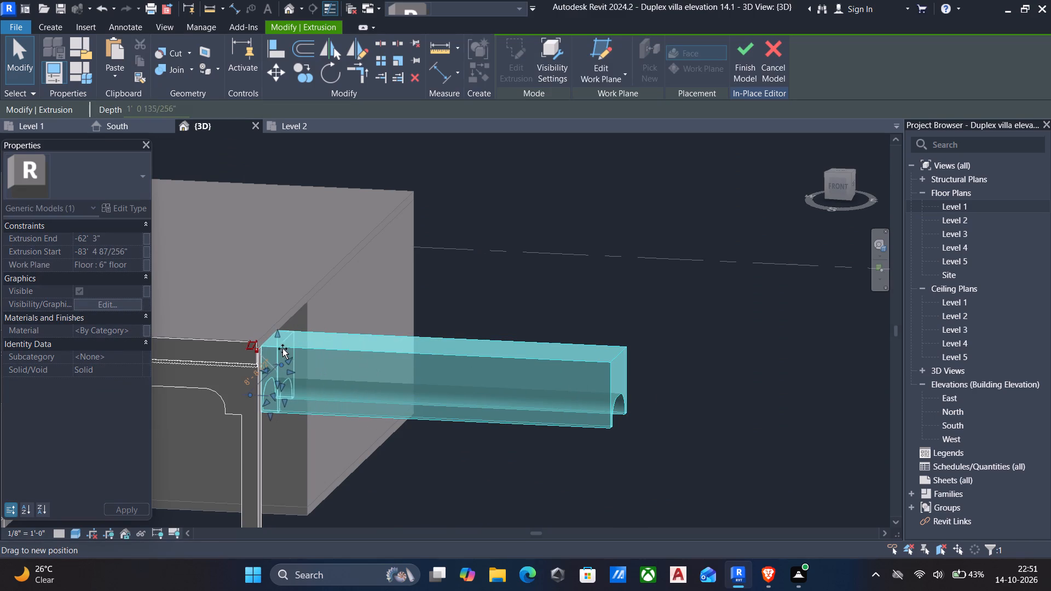
pyautogui.moveTo(282, 349); pyautogui.dragTo(278, 348)
pyautogui.press('Escape')
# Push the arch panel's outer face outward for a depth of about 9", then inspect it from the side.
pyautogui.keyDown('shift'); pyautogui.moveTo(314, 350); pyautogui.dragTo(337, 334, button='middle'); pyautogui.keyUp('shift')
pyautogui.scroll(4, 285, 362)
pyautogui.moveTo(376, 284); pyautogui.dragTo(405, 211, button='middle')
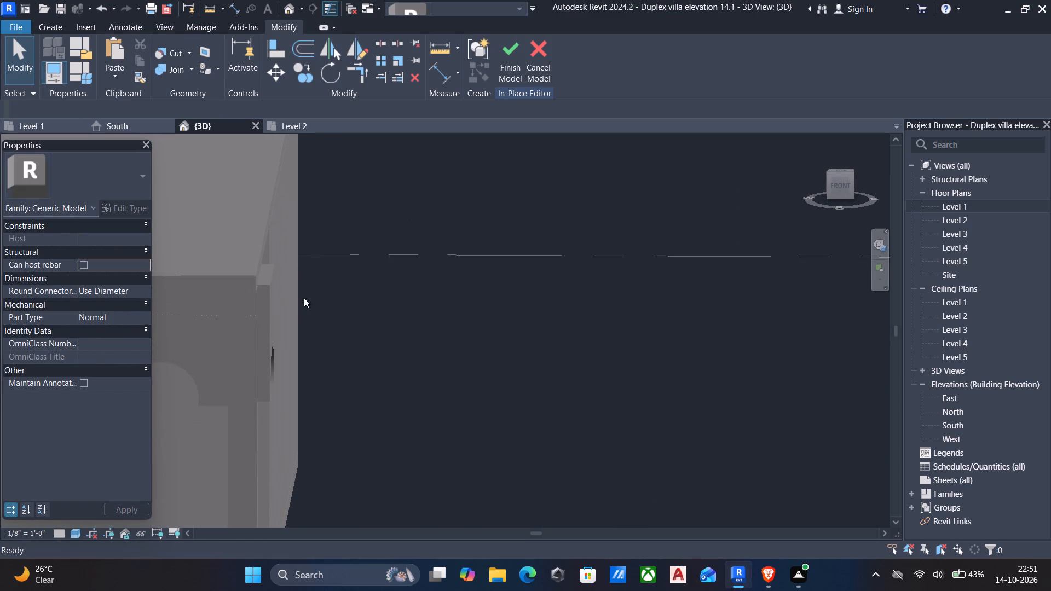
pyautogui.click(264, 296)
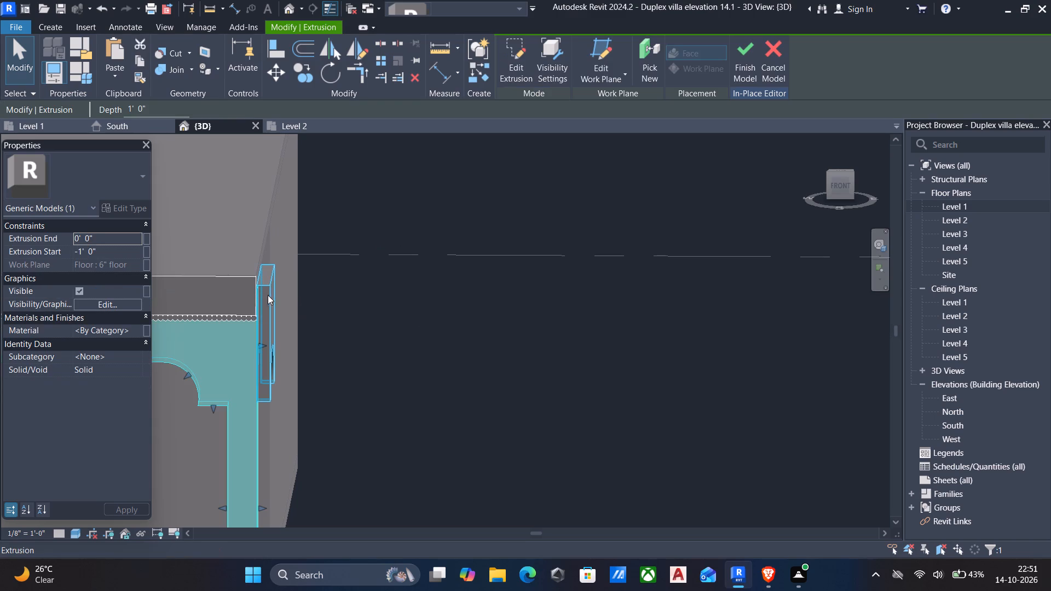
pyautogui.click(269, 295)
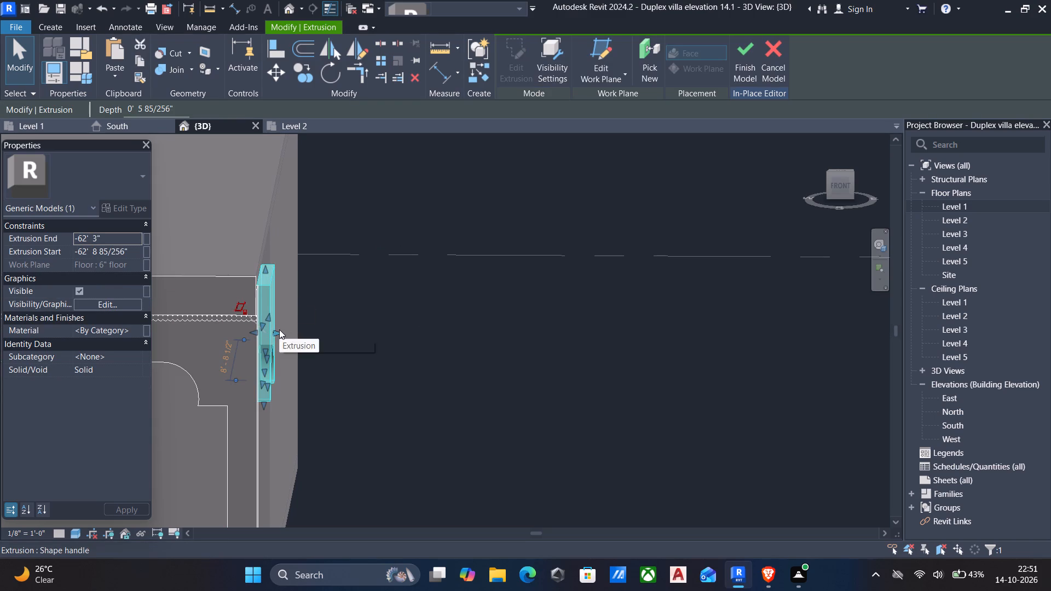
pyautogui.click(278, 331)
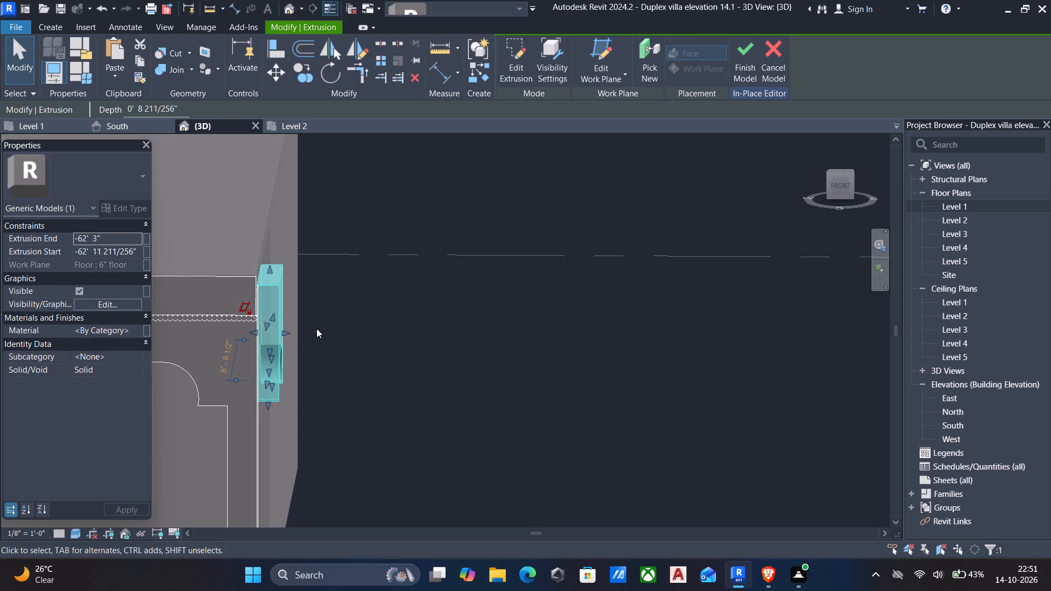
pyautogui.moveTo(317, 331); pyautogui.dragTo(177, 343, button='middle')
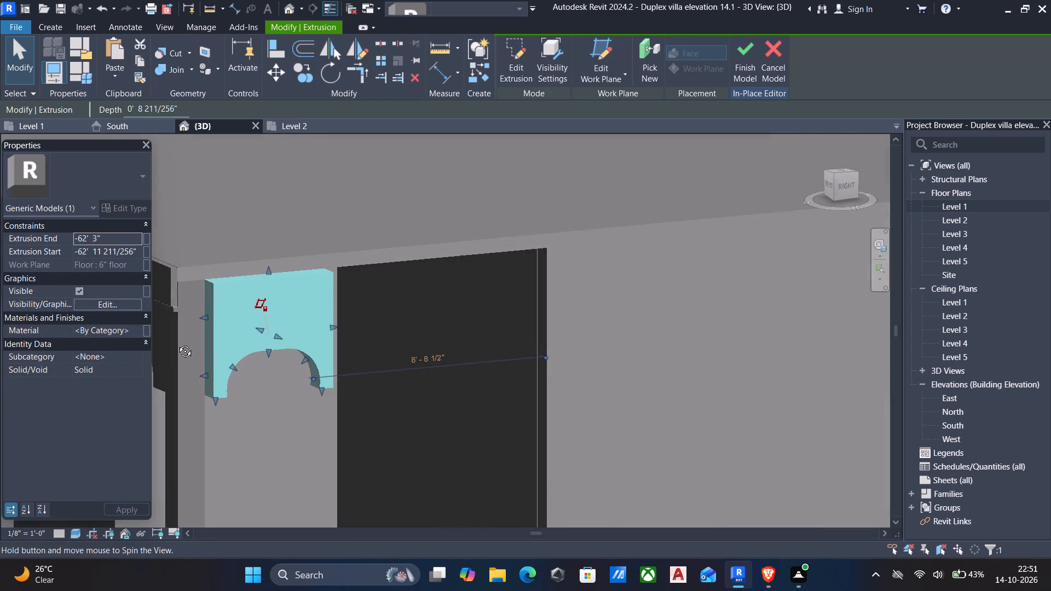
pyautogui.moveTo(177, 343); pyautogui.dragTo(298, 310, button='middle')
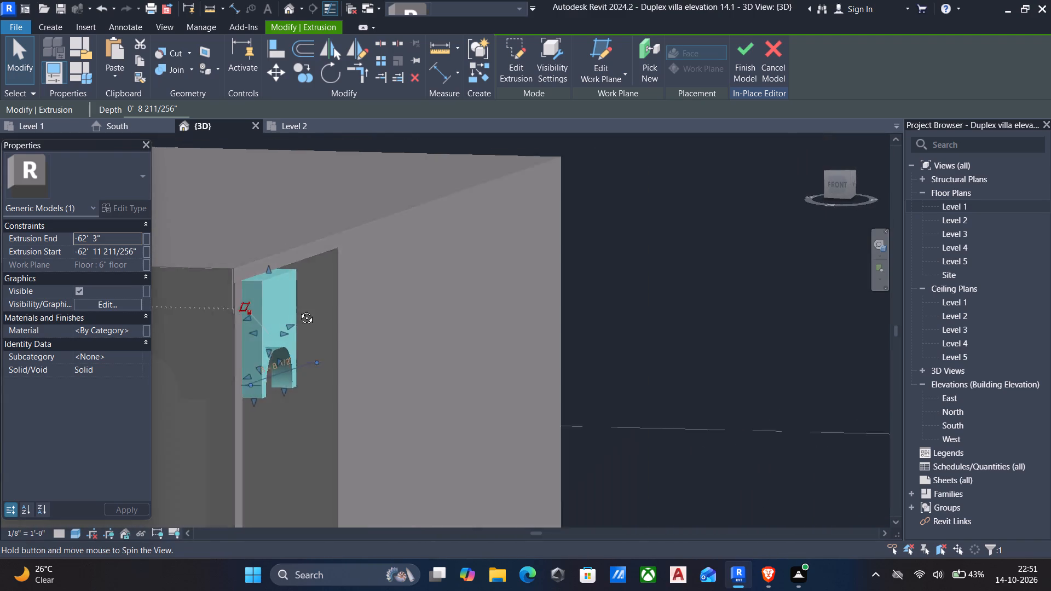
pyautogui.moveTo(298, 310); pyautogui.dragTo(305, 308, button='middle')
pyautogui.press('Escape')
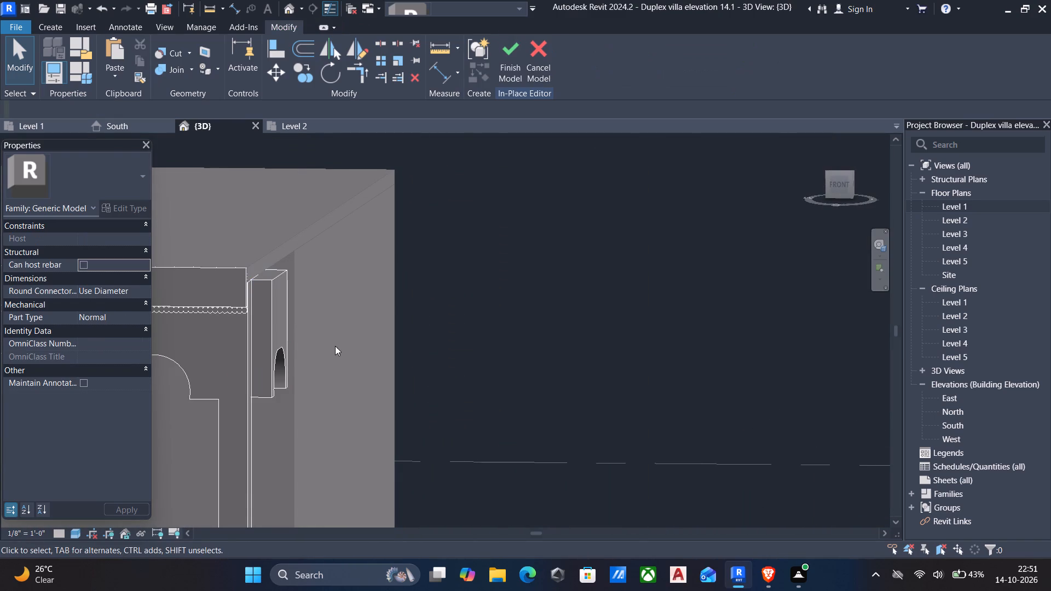
# Shift both faces of the arch panel inward over the porch column, giving end about -60' 9" and start -62' 3".
pyautogui.moveTo(349, 341); pyautogui.dragTo(396, 409, button='middle')
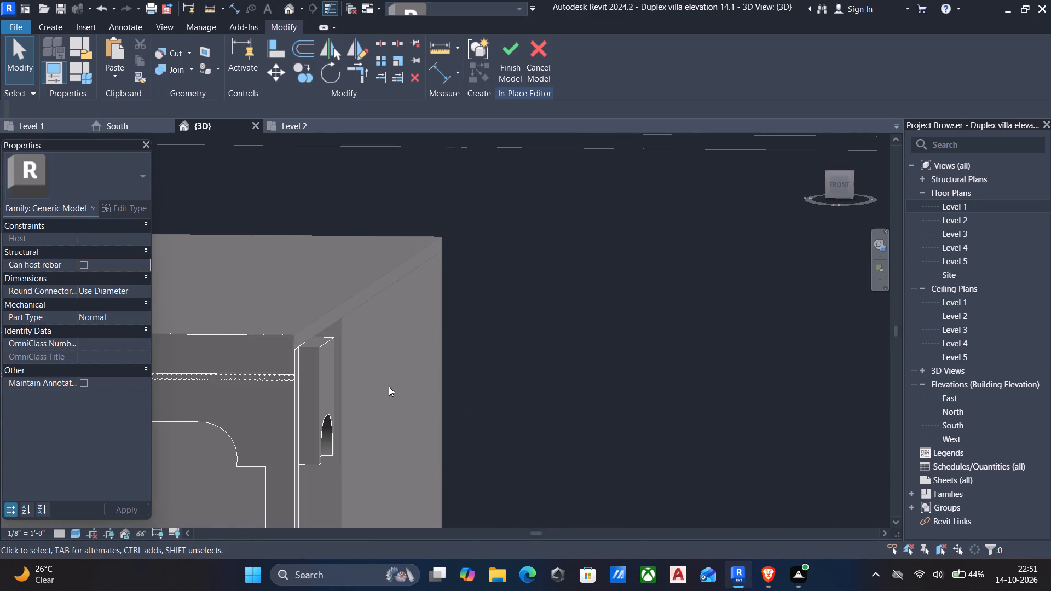
pyautogui.moveTo(389, 386); pyautogui.dragTo(399, 379, button='middle')
pyautogui.click(320, 384)
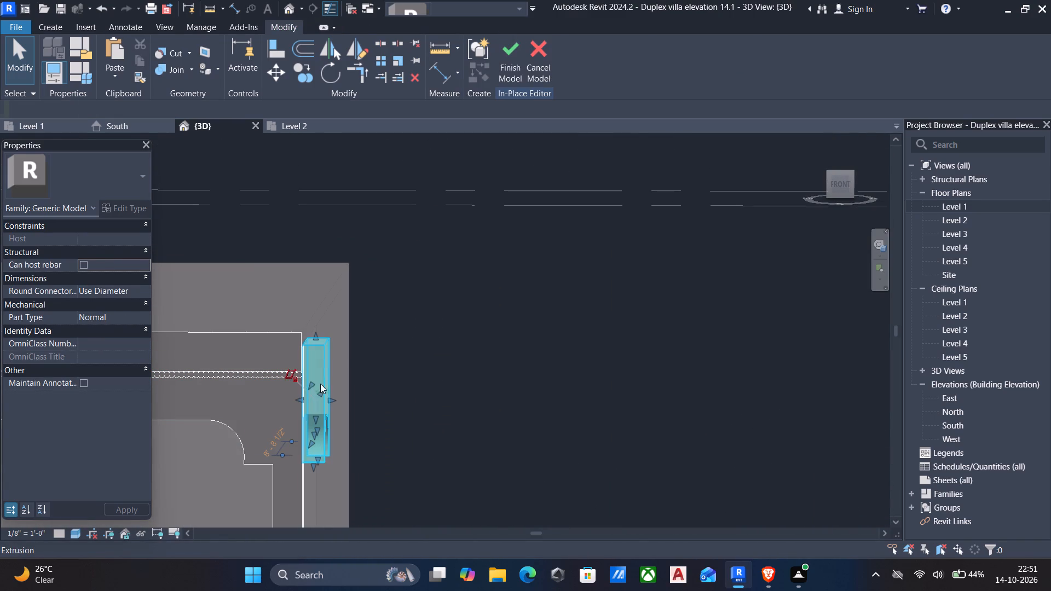
pyautogui.moveTo(299, 396); pyautogui.dragTo(264, 396)
pyautogui.moveTo(330, 397); pyautogui.dragTo(293, 402)
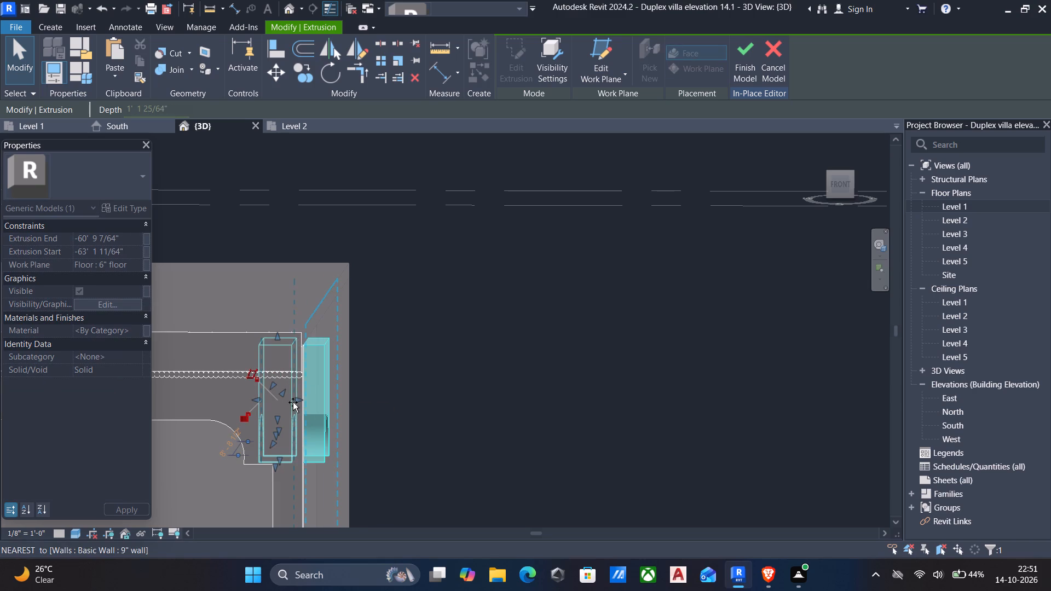
pyautogui.moveTo(293, 402); pyautogui.dragTo(306, 403)
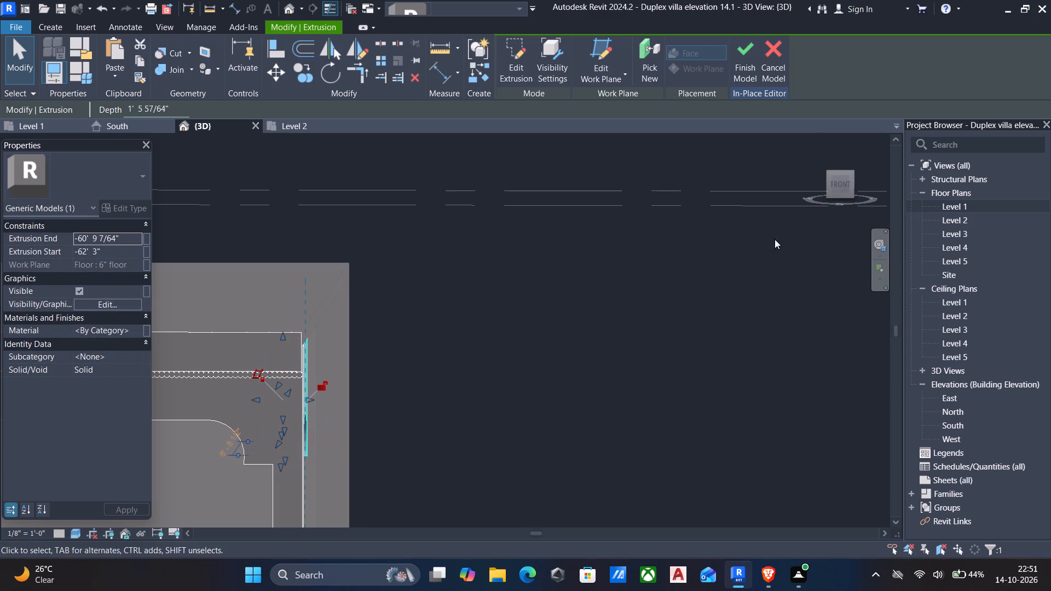
# Adjust the arch panel's faces in the Front view to start about -62' 3 3/8" and end -61' 6".
pyautogui.click(837, 184)
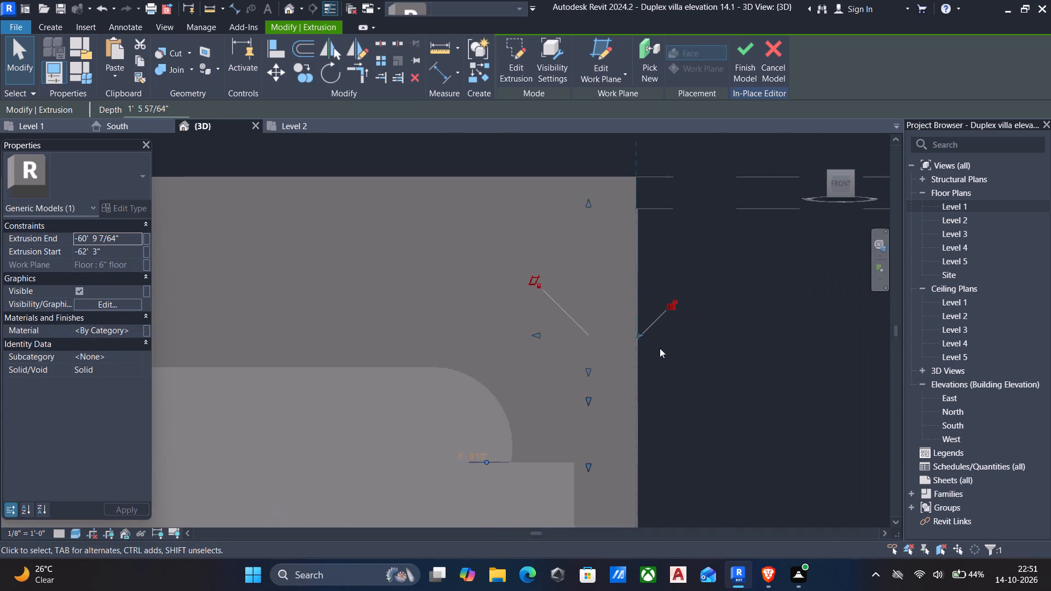
pyautogui.scroll(5, 504, 331)
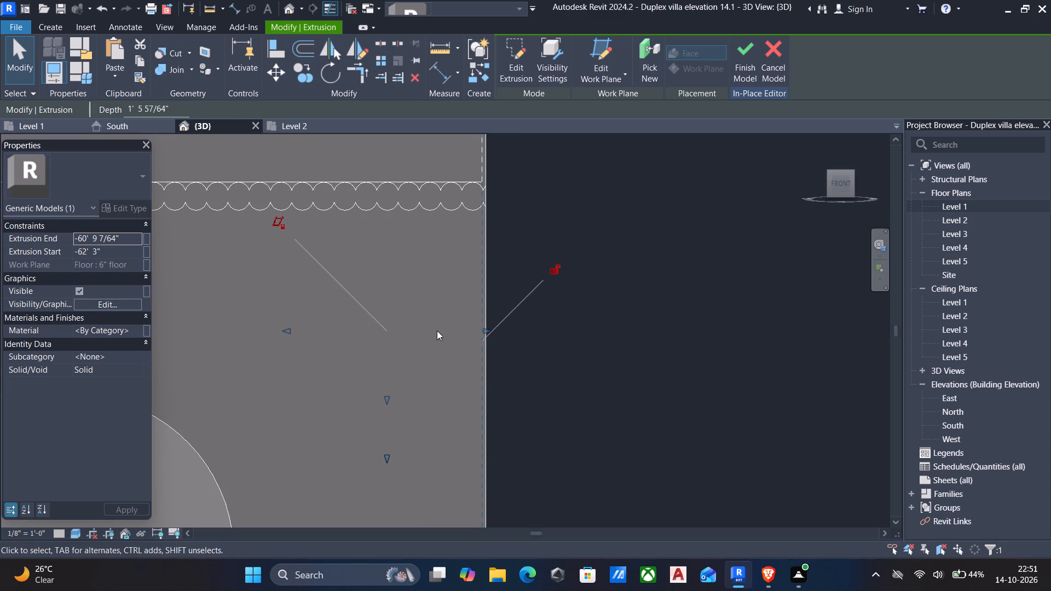
pyautogui.moveTo(484, 328); pyautogui.dragTo(491, 331)
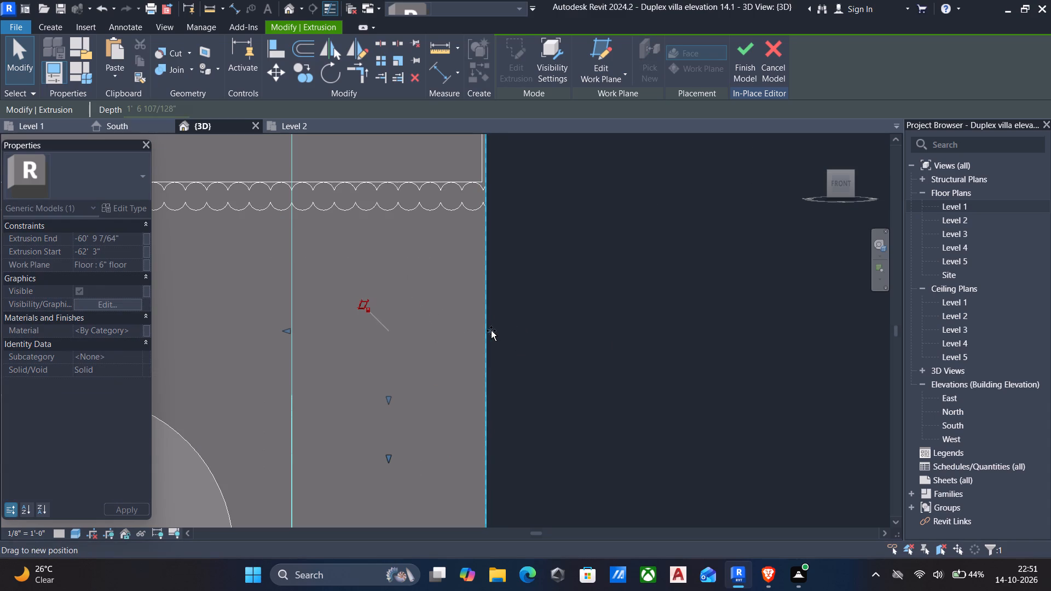
pyautogui.moveTo(491, 331); pyautogui.dragTo(490, 331)
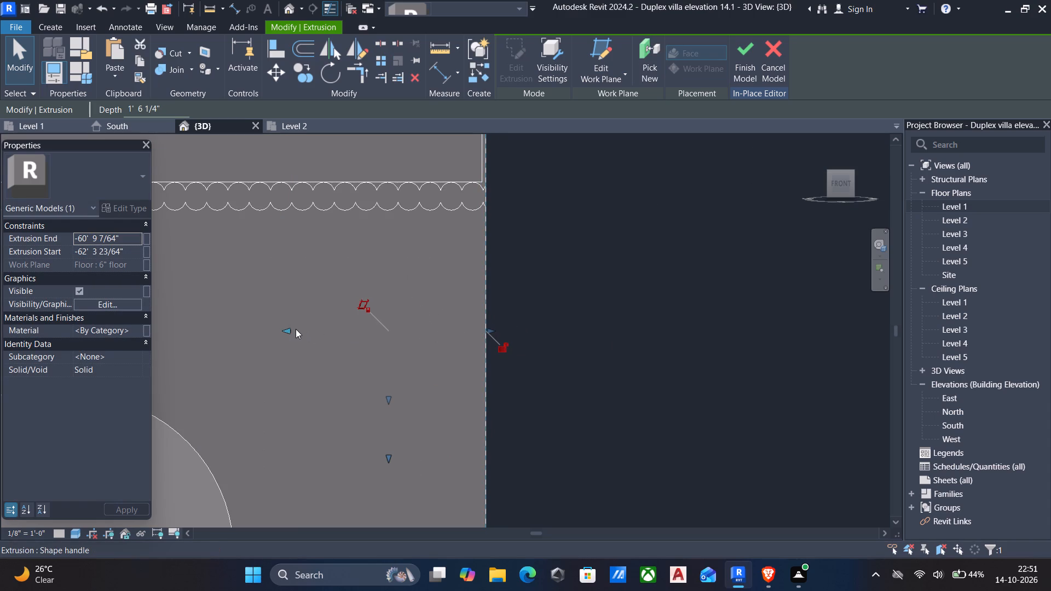
pyautogui.moveTo(288, 329); pyautogui.dragTo(373, 327)
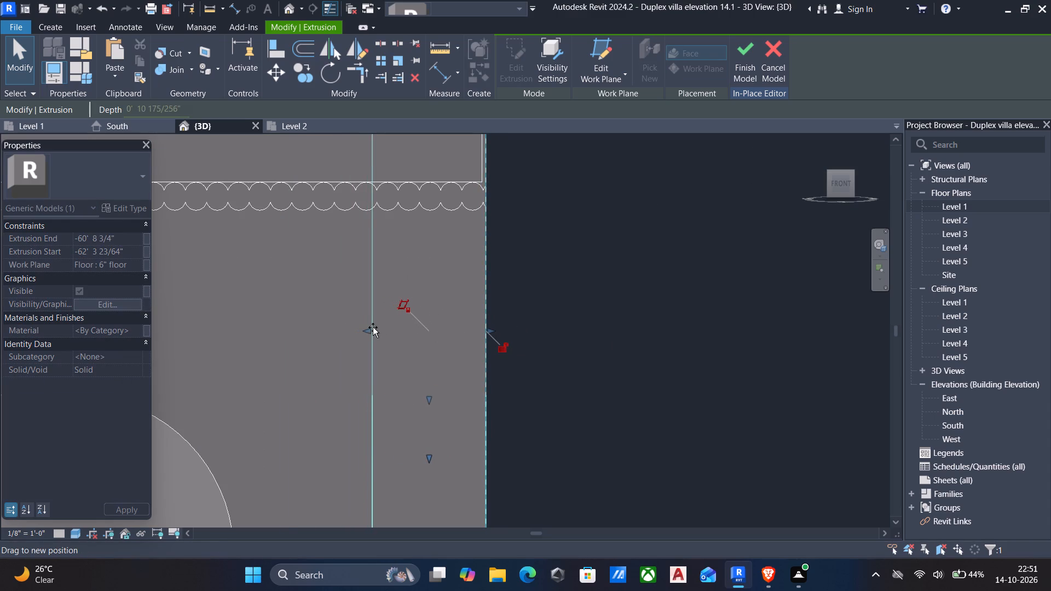
pyautogui.moveTo(373, 327); pyautogui.dragTo(385, 323)
# Measure the arch panel's thickness between the upper corners of its rear end face, viewed from underneath.
pyautogui.moveTo(341, 301); pyautogui.dragTo(350, 424, button='middle')
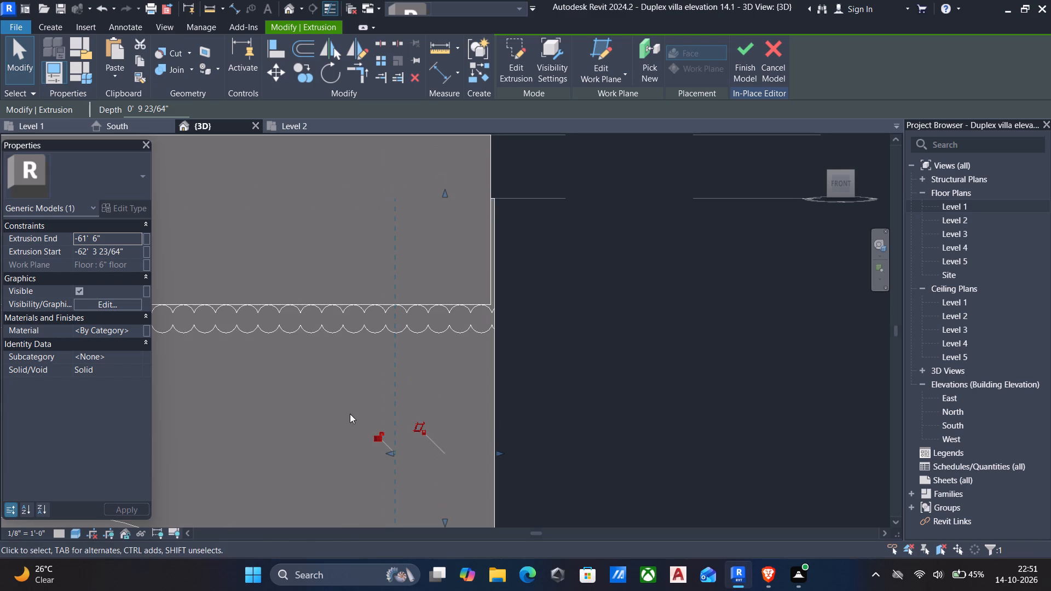
pyautogui.press('d')
pyautogui.press('d')
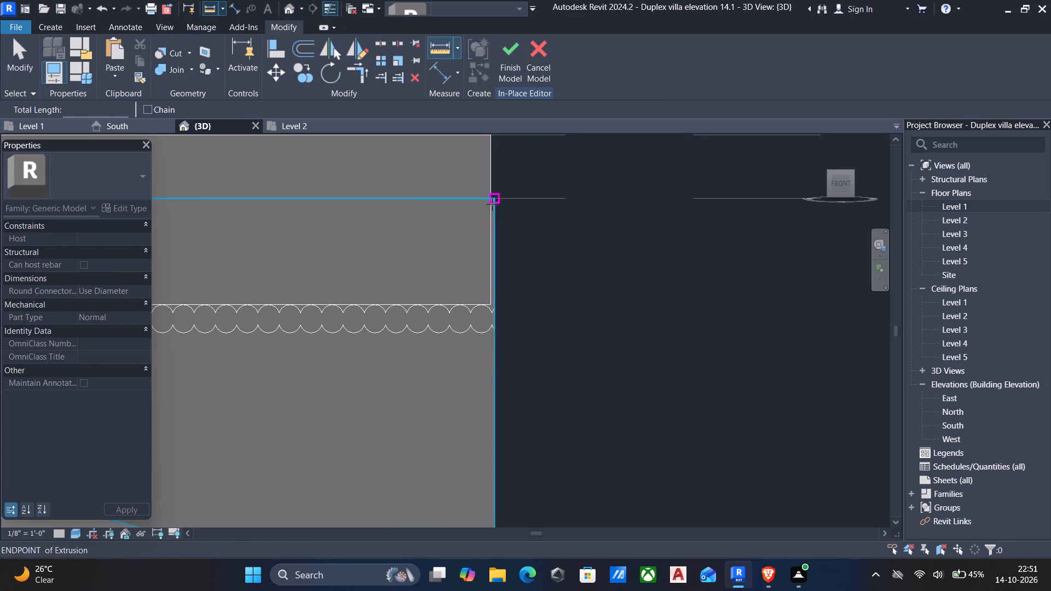
pyautogui.moveTo(483, 283); pyautogui.dragTo(523, 159, button='middle')
pyautogui.scroll(-2, 519, 179)
pyautogui.scroll(-3, 499, 366)
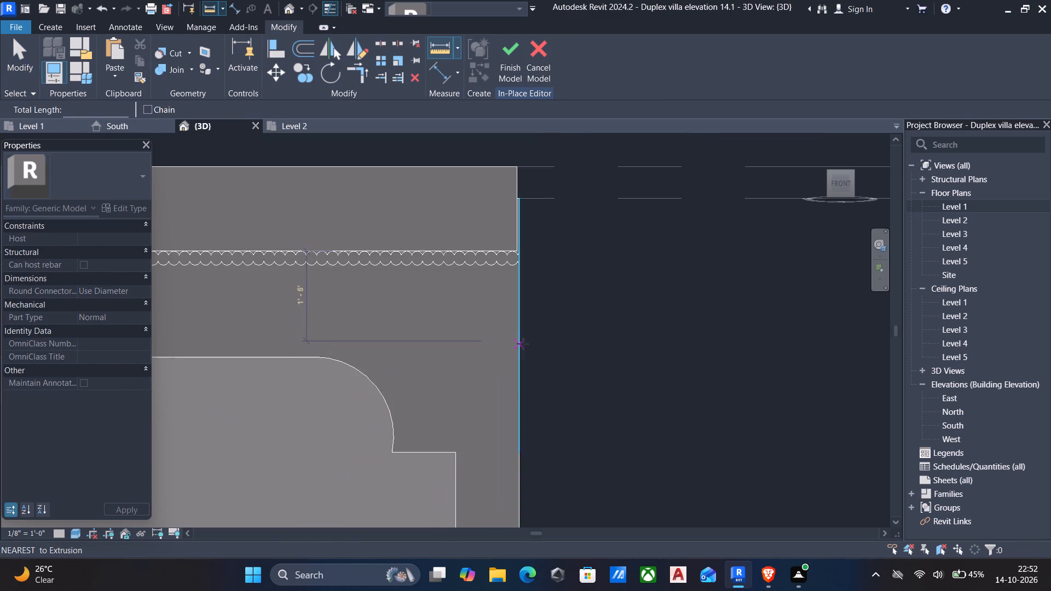
pyautogui.keyDown('shift'); pyautogui.moveTo(521, 342); pyautogui.dragTo(501, 351, button='middle'); pyautogui.keyUp('shift')
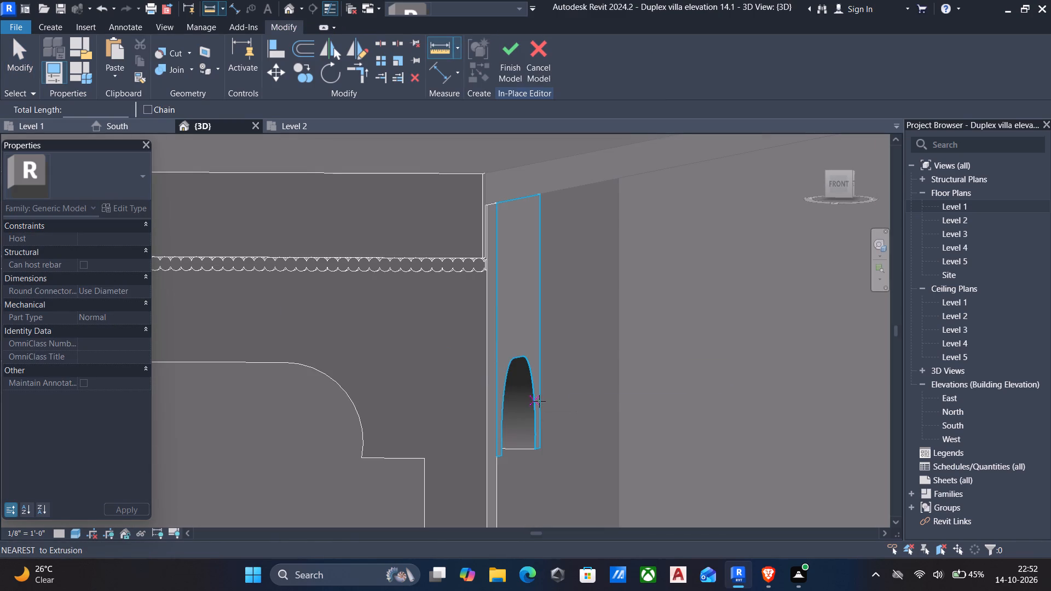
pyautogui.keyDown('shift'); pyautogui.moveTo(530, 387); pyautogui.dragTo(496, 398, button='middle'); pyautogui.keyUp('shift')
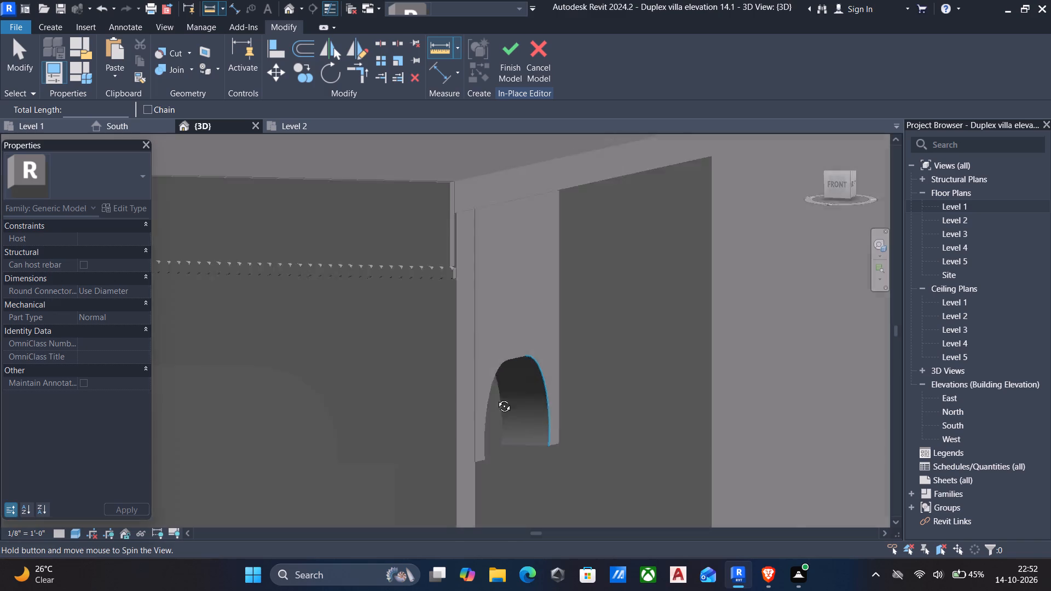
pyautogui.keyDown('shift'); pyautogui.moveTo(496, 398); pyautogui.dragTo(233, 354, button='middle'); pyautogui.keyUp('shift')
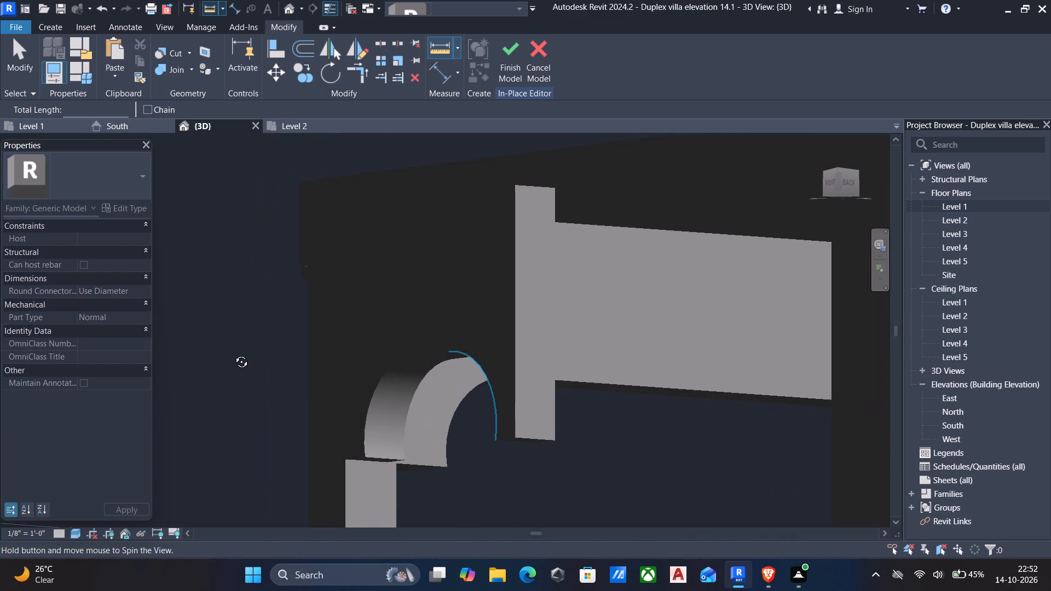
pyautogui.keyDown('shift'); pyautogui.moveTo(233, 354); pyautogui.dragTo(230, 356, button='middle'); pyautogui.keyUp('shift')
pyautogui.scroll(5, 518, 197)
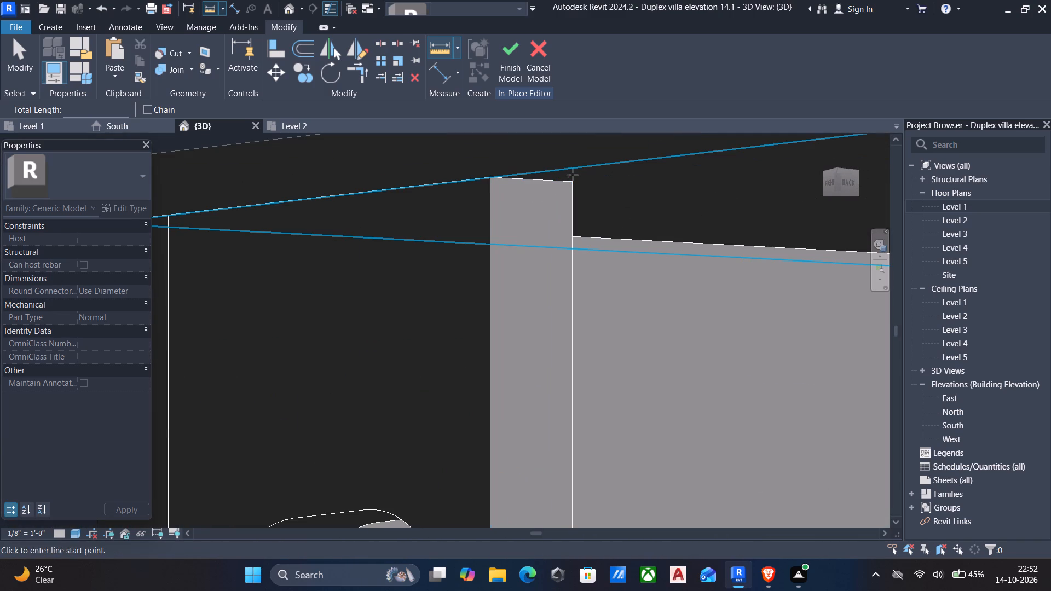
pyautogui.click(576, 182)
pyautogui.scroll(5, 492, 171)
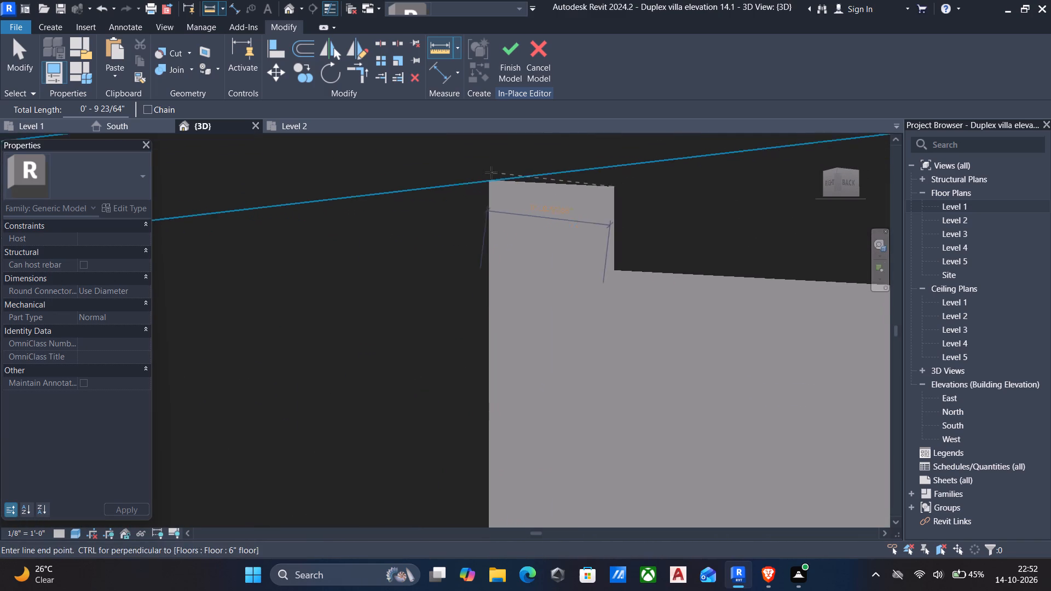
pyautogui.click(482, 183)
pyautogui.press('Escape')
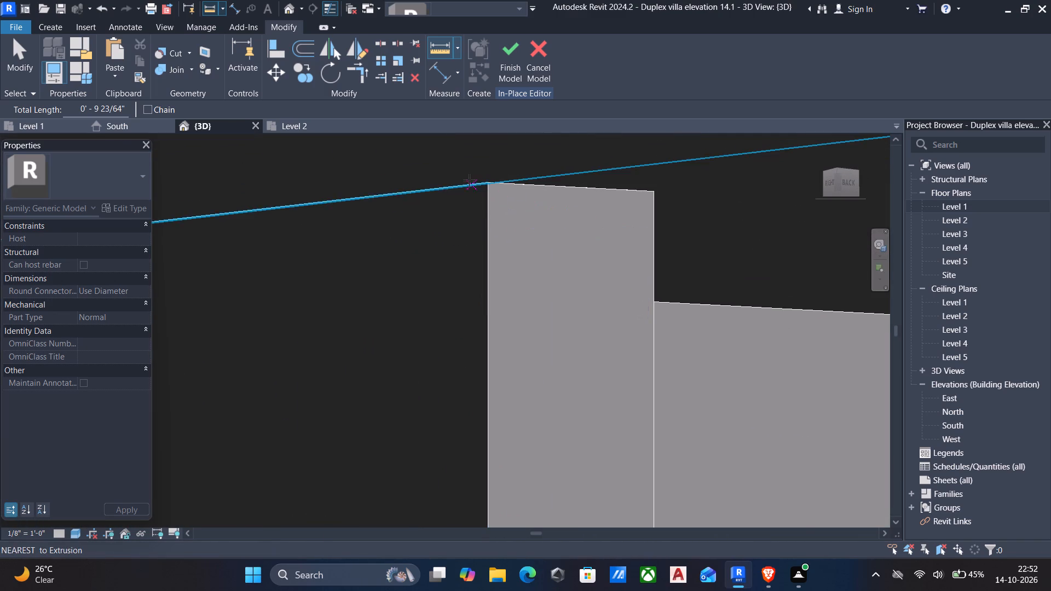
# Pull the arch panel's inner face inward in the Front view, giving end about -61' 4 3/4" and depth about 10 5/8".
pyautogui.scroll(-14, 462, 204)
pyautogui.keyDown('shift'); pyautogui.moveTo(461, 229); pyautogui.dragTo(735, 298, button='middle'); pyautogui.keyUp('shift')
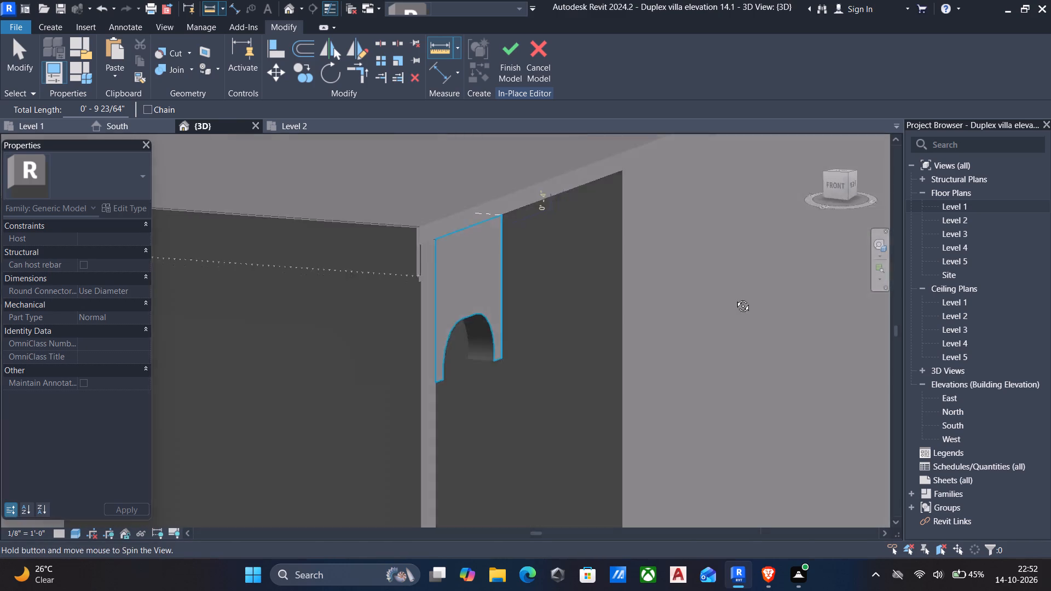
pyautogui.keyDown('shift'); pyautogui.moveTo(735, 298); pyautogui.dragTo(757, 300, button='middle'); pyautogui.keyUp('shift')
pyautogui.keyDown('shift'); pyautogui.moveTo(639, 269); pyautogui.dragTo(639, 251, button='middle'); pyautogui.keyUp('shift')
pyautogui.press('Escape')
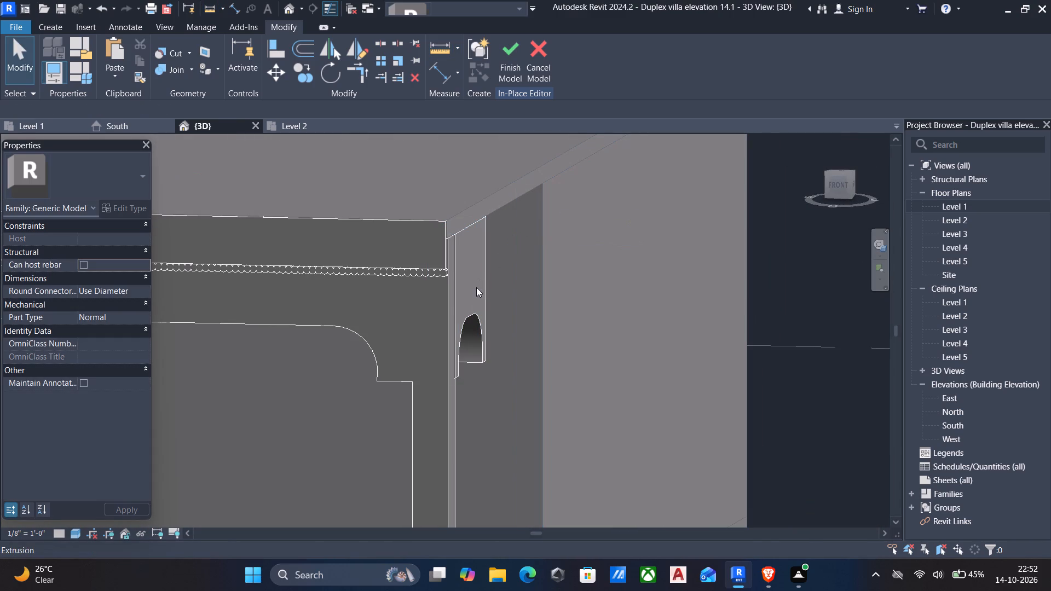
pyautogui.click(471, 316)
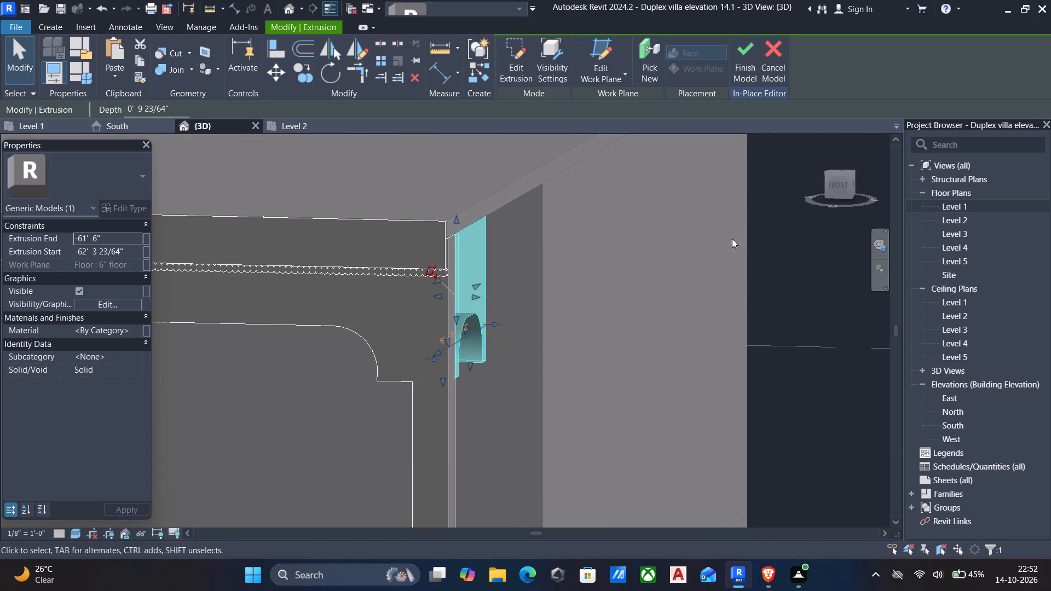
pyautogui.click(837, 184)
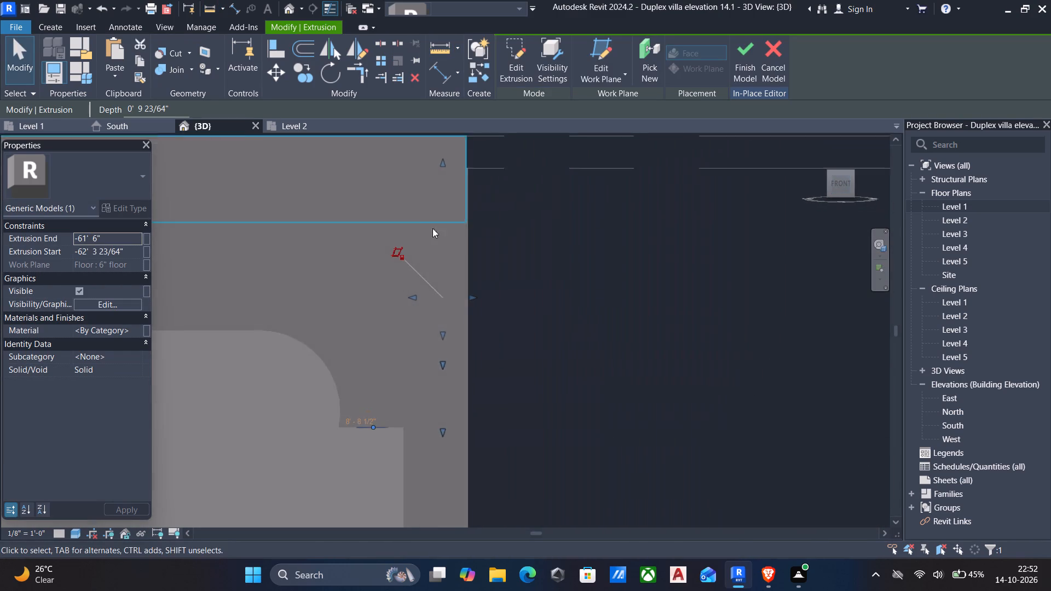
pyautogui.scroll(4, 420, 322)
pyautogui.moveTo(412, 330); pyautogui.dragTo(407, 331)
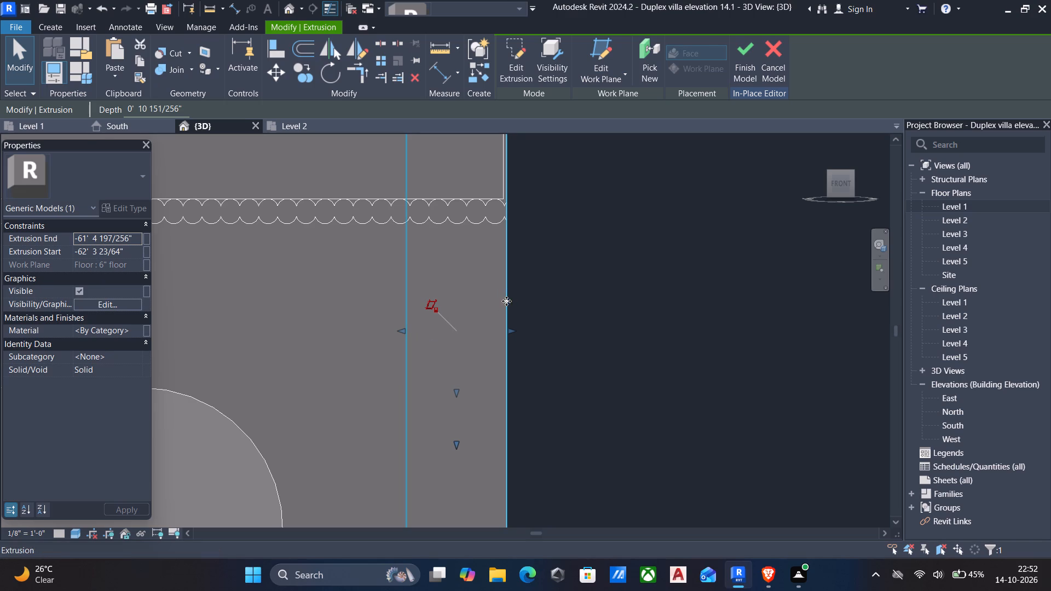
pyautogui.press('Escape')
# Open the side arch panel's extrusion profile for editing.
pyautogui.keyDown('shift'); pyautogui.moveTo(580, 304); pyautogui.dragTo(405, 332, button='middle'); pyautogui.keyUp('shift')
pyautogui.scroll(-7, 405, 343)
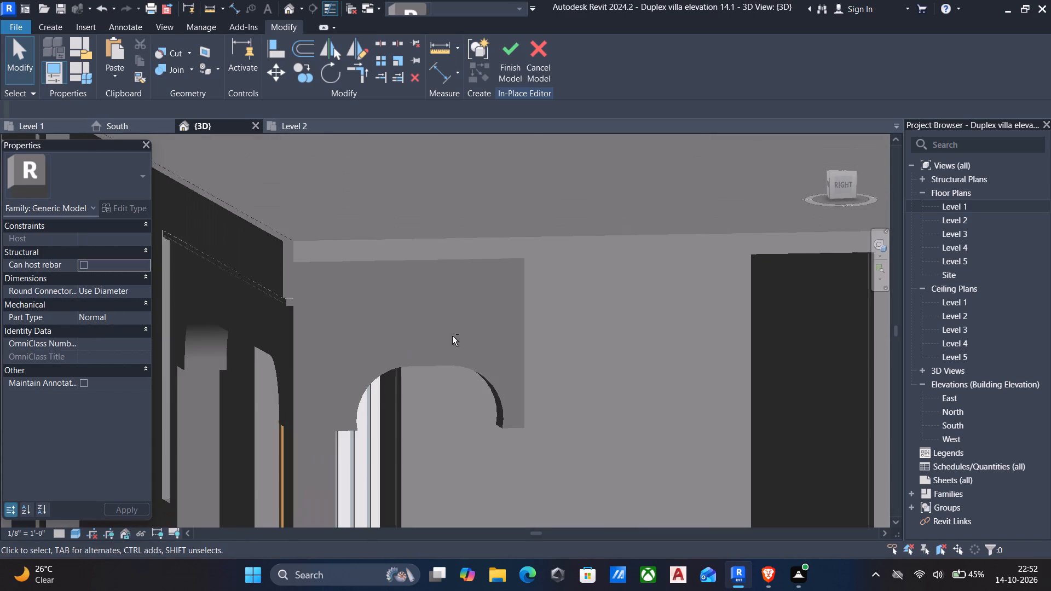
pyautogui.keyDown('shift'); pyautogui.moveTo(454, 336); pyautogui.dragTo(400, 354, button='middle'); pyautogui.keyUp('shift')
pyautogui.moveTo(412, 344); pyautogui.dragTo(420, 271, button='middle')
pyautogui.click(524, 277)
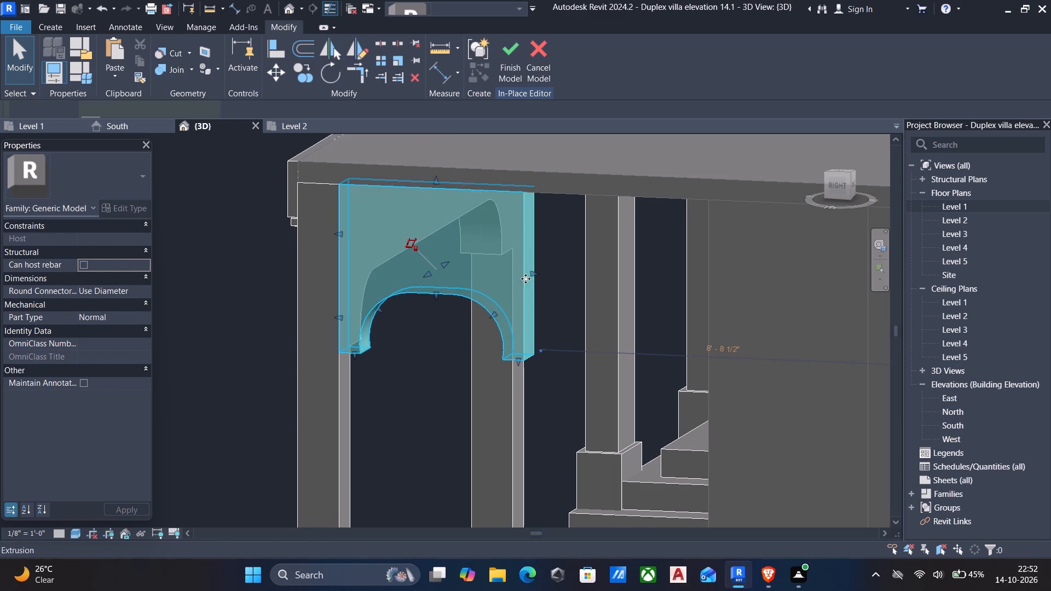
pyautogui.click(513, 73)
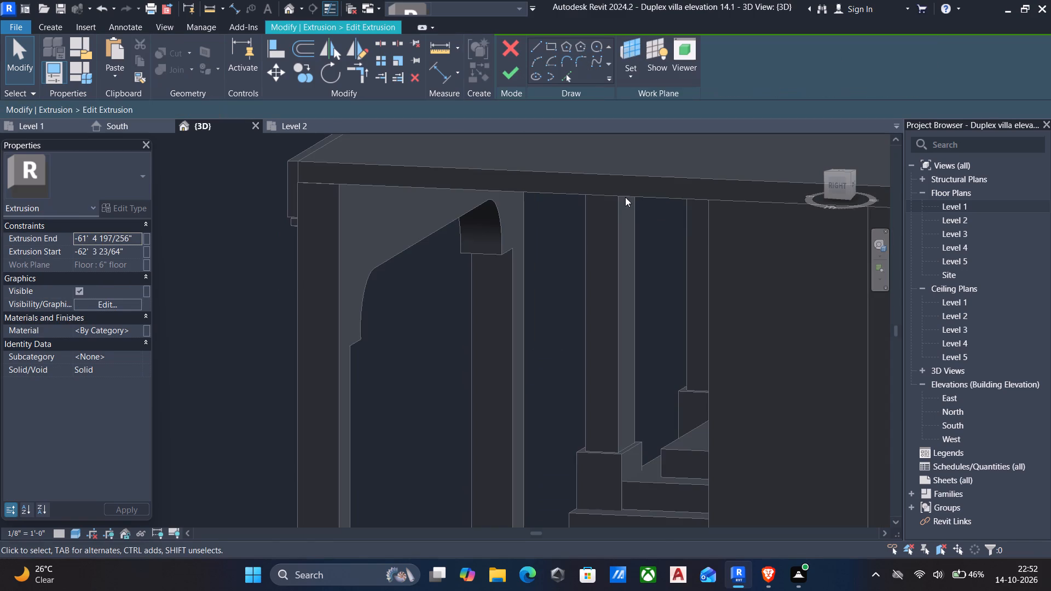
# Stretch the rear half of the arch profile back to the wall's vertical edge, making the flat soffit line about 9' 4" long.
pyautogui.scroll(-5, 632, 188)
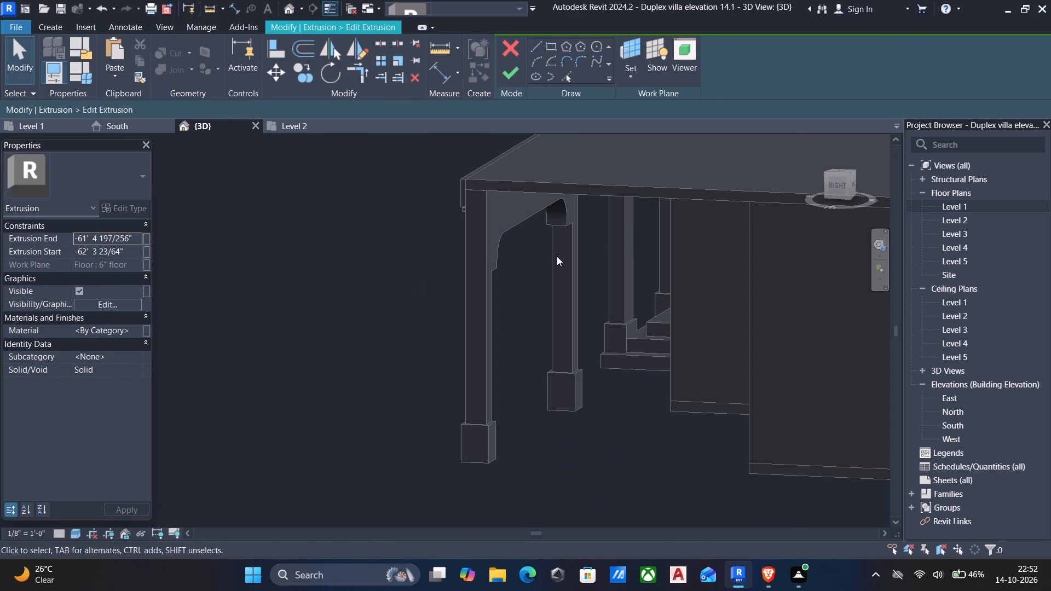
pyautogui.scroll(-4, 554, 256)
pyautogui.moveTo(548, 252); pyautogui.dragTo(550, 352, button='middle')
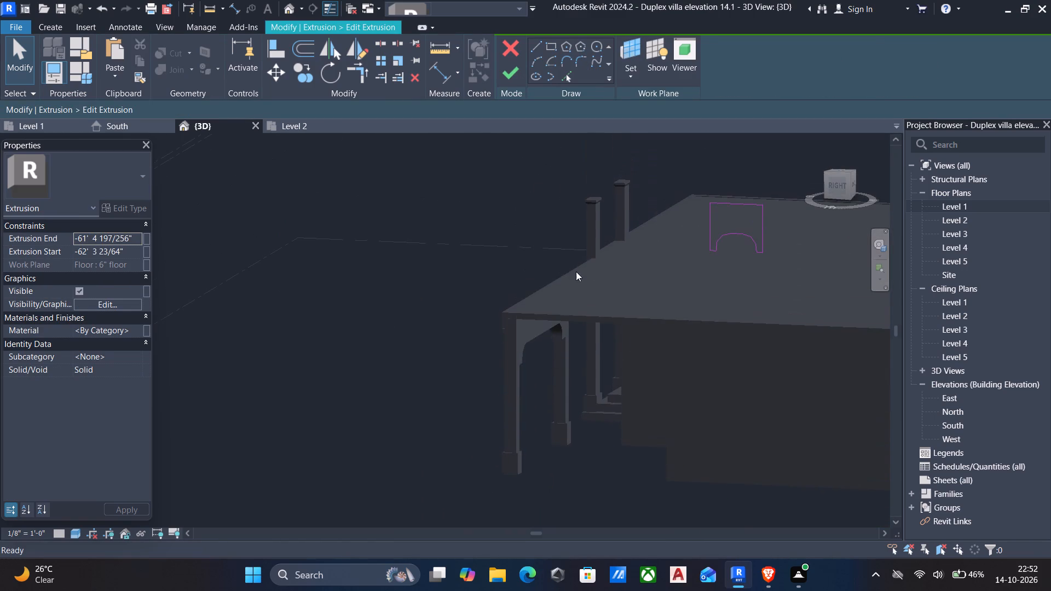
pyautogui.moveTo(590, 261); pyautogui.dragTo(381, 252, button='middle')
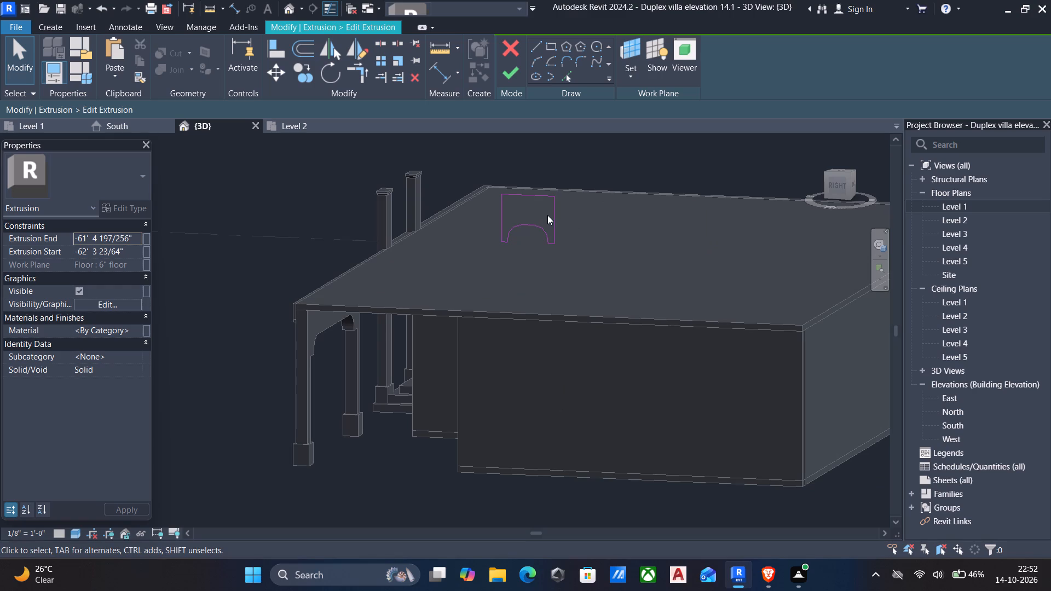
pyautogui.moveTo(519, 171); pyautogui.dragTo(642, 291)
pyautogui.press('Right')
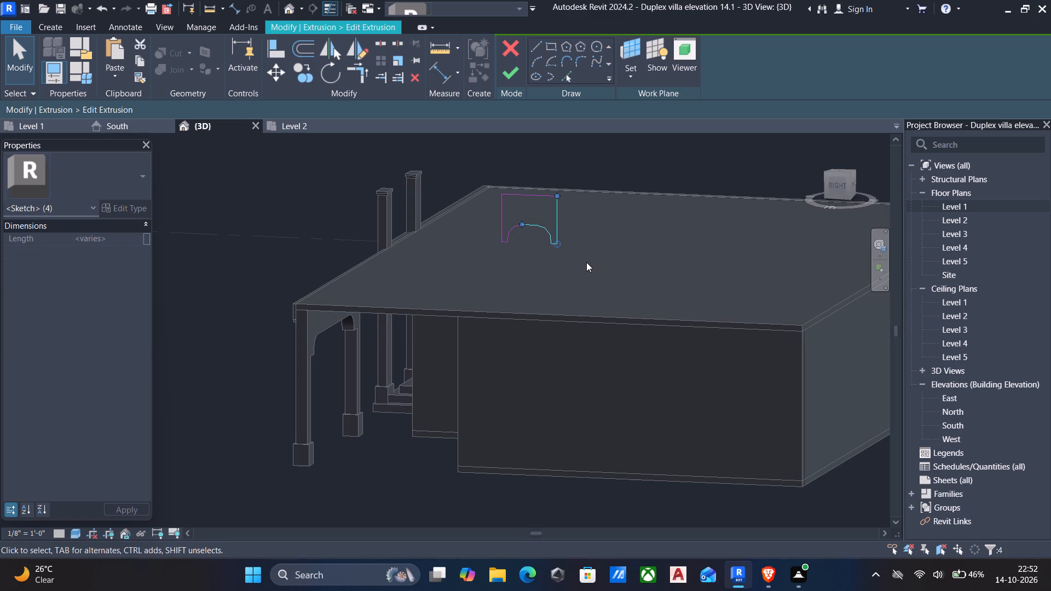
pyautogui.press('Right')
pyautogui.press('Right')
pyautogui.press('Right')
pyautogui.press('Right')
pyautogui.press('Right')
pyautogui.press('Right')
pyautogui.press('Right')
pyautogui.press('Right')
pyautogui.press('Right')
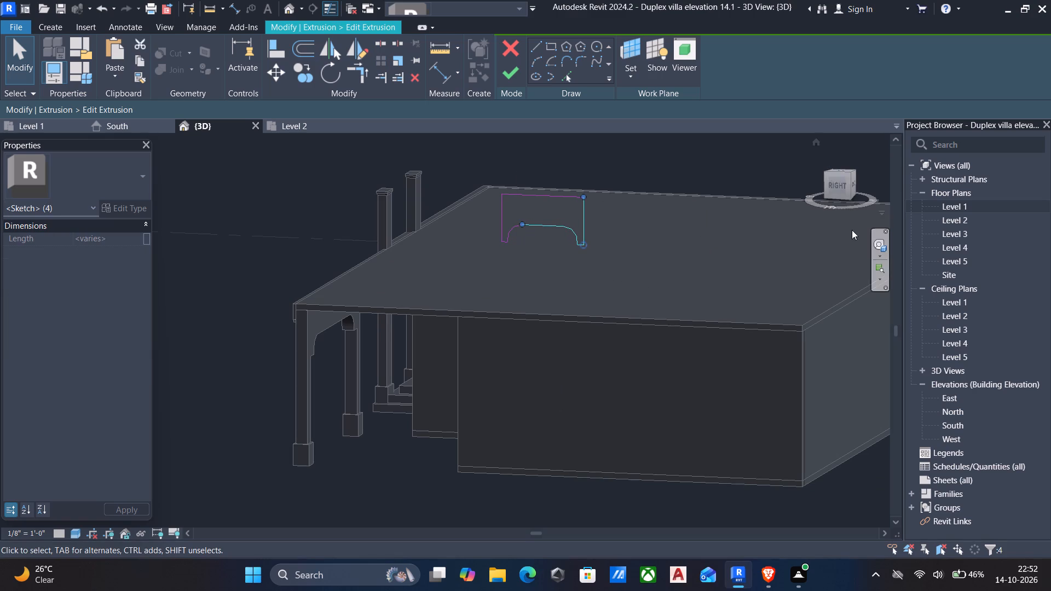
pyautogui.click(834, 188)
pyautogui.scroll(-3, 517, 339)
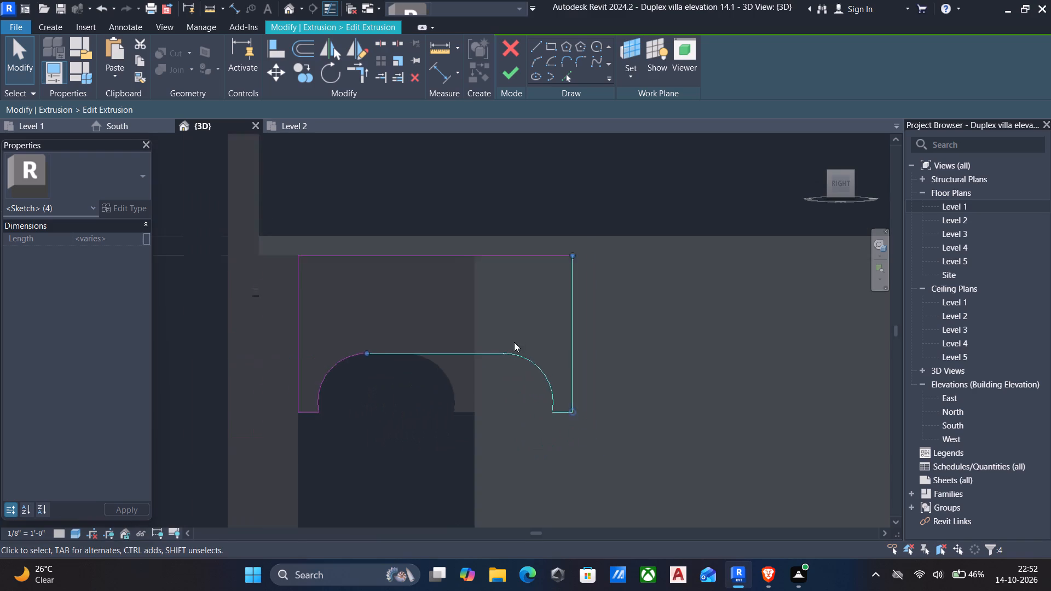
pyautogui.scroll(-2, 514, 342)
pyautogui.press('Right')
pyautogui.press('Right')
pyautogui.press('Right')
pyautogui.press('Right')
pyautogui.press('Right')
pyautogui.press('Right')
pyautogui.press('Right')
pyautogui.press('Right')
pyautogui.press('Right')
pyautogui.press('Right')
pyautogui.press('Right')
pyautogui.press('Right')
pyautogui.press('Right')
pyautogui.press('Right')
pyautogui.press('Right')
pyautogui.press('Right')
pyautogui.press('Right')
pyautogui.press('Right')
pyautogui.press('Right')
pyautogui.press('Right')
pyautogui.press('Right')
pyautogui.press('Right')
pyautogui.press('Right')
pyautogui.press('Right')
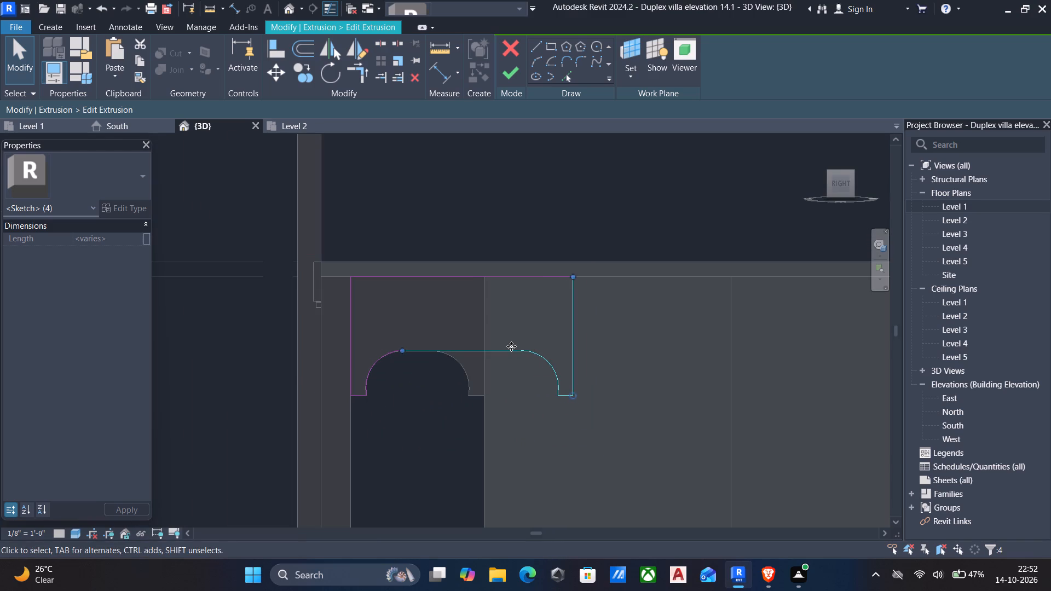
pyautogui.press('Right')
pyautogui.press('Right')
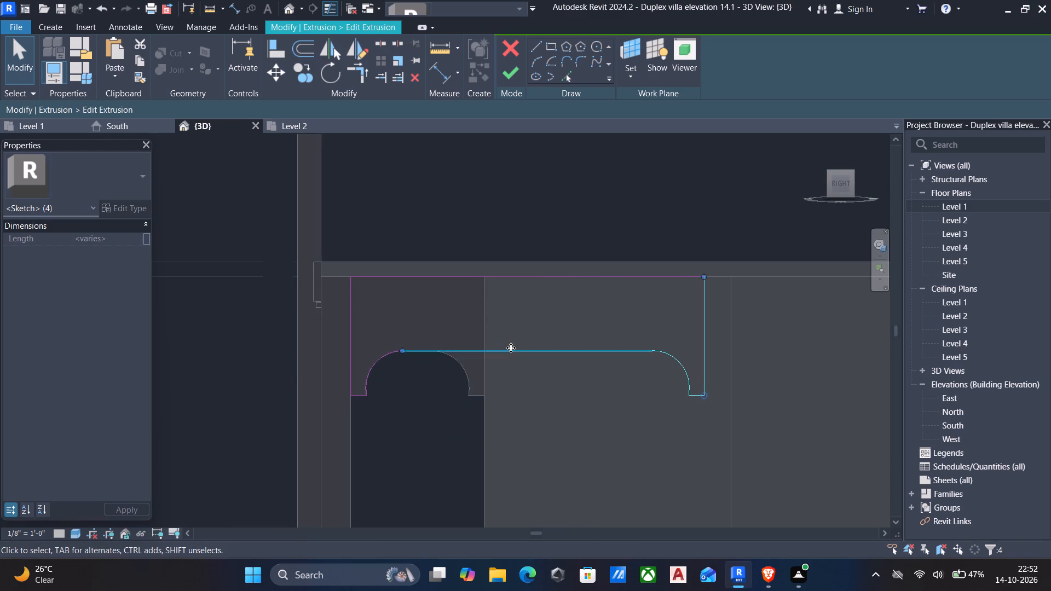
pyautogui.press('Right')
pyautogui.press('Right')
pyautogui.press('Right')
pyautogui.press('Right')
pyautogui.press('Right')
pyautogui.press('Right')
pyautogui.press('Right')
pyautogui.press('Right')
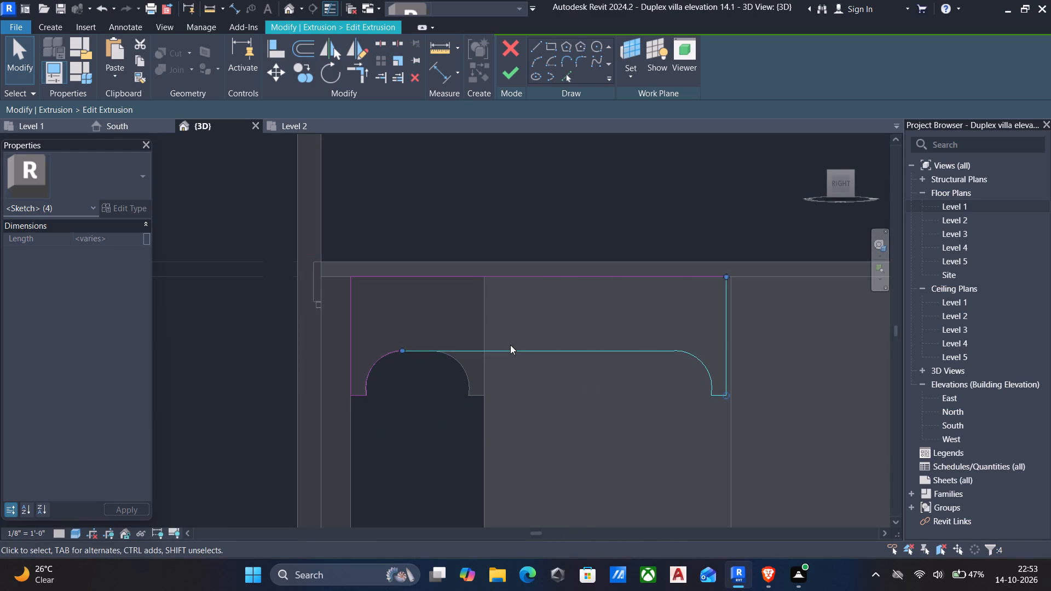
pyautogui.press('Right')
pyautogui.press('Right')
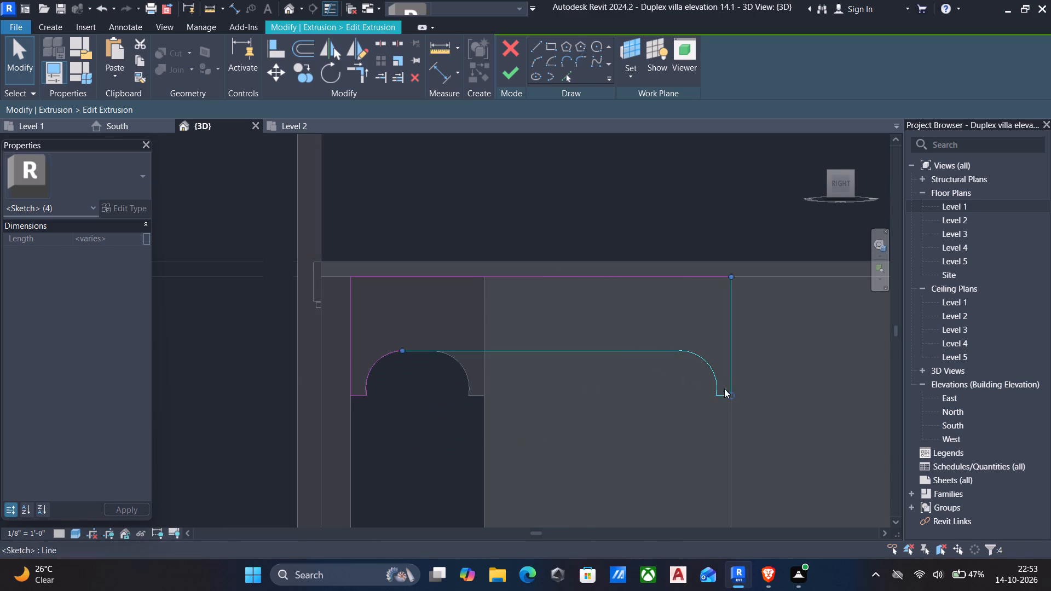
pyautogui.scroll(4, 714, 393)
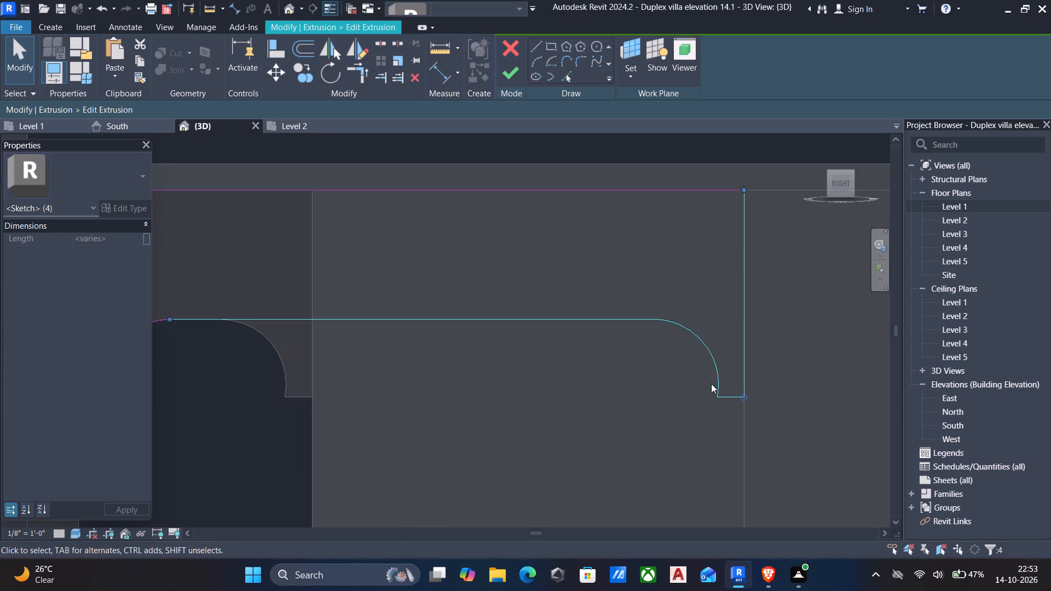
pyautogui.press('Escape')
# Nudge the rear arc of the arch profile forward to widen the rear foot to about 1' 0 5/16".
pyautogui.click(719, 385)
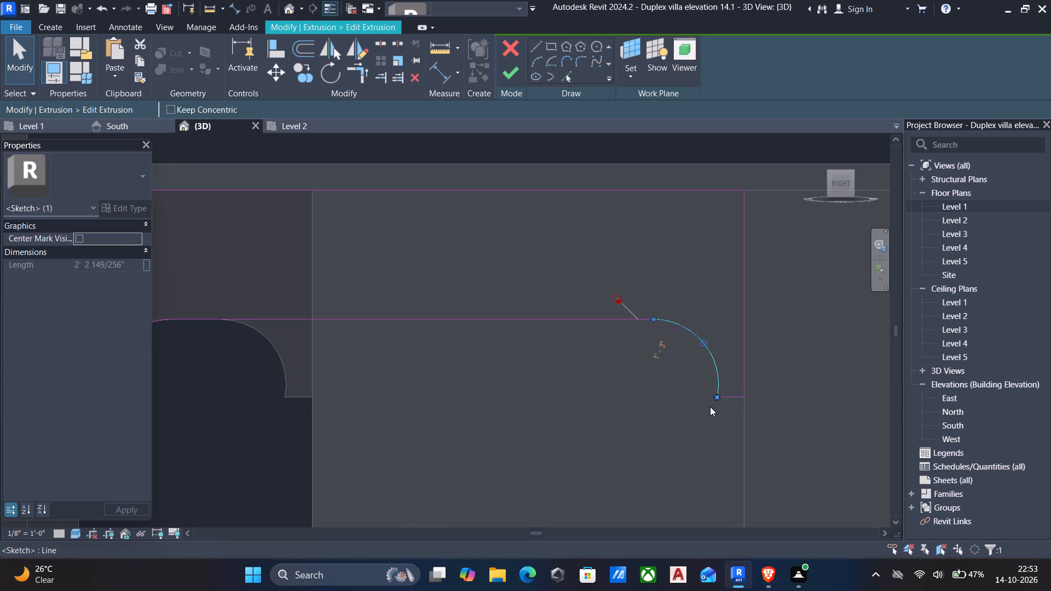
pyautogui.click(729, 399)
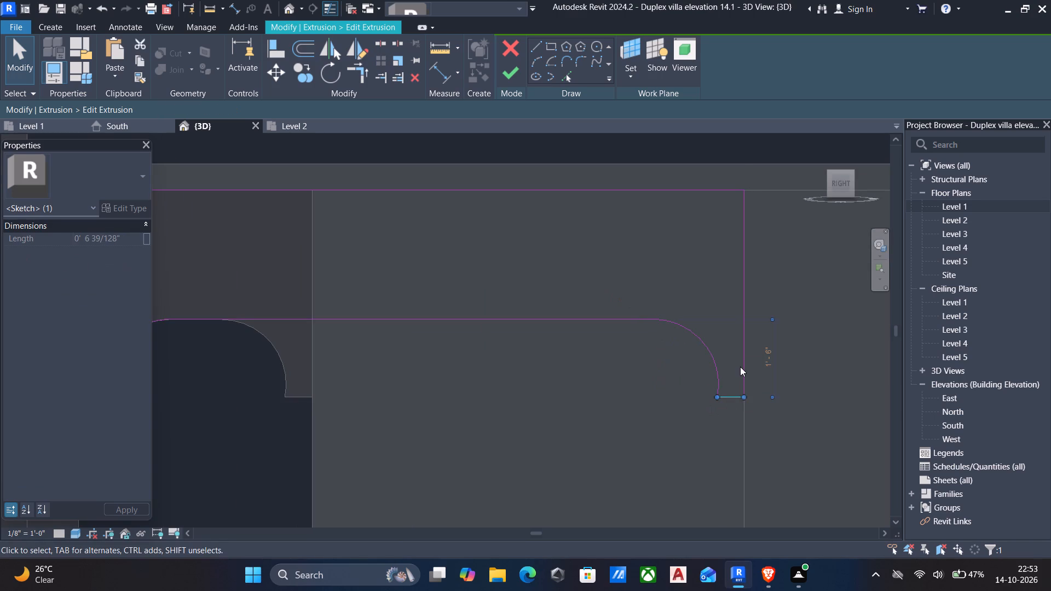
pyautogui.click(744, 350)
pyautogui.click(642, 321)
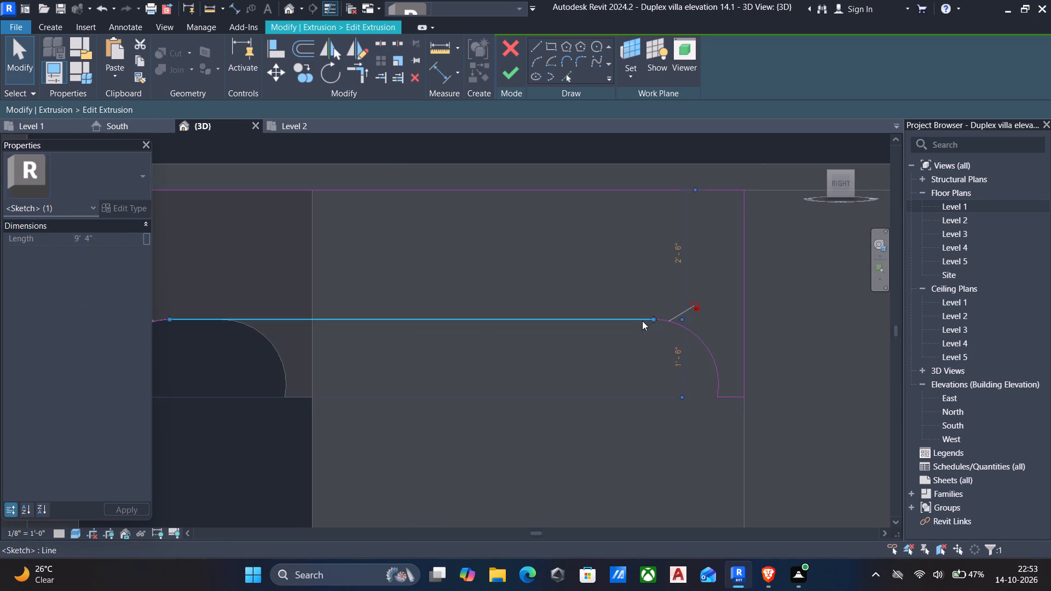
pyautogui.click(731, 397)
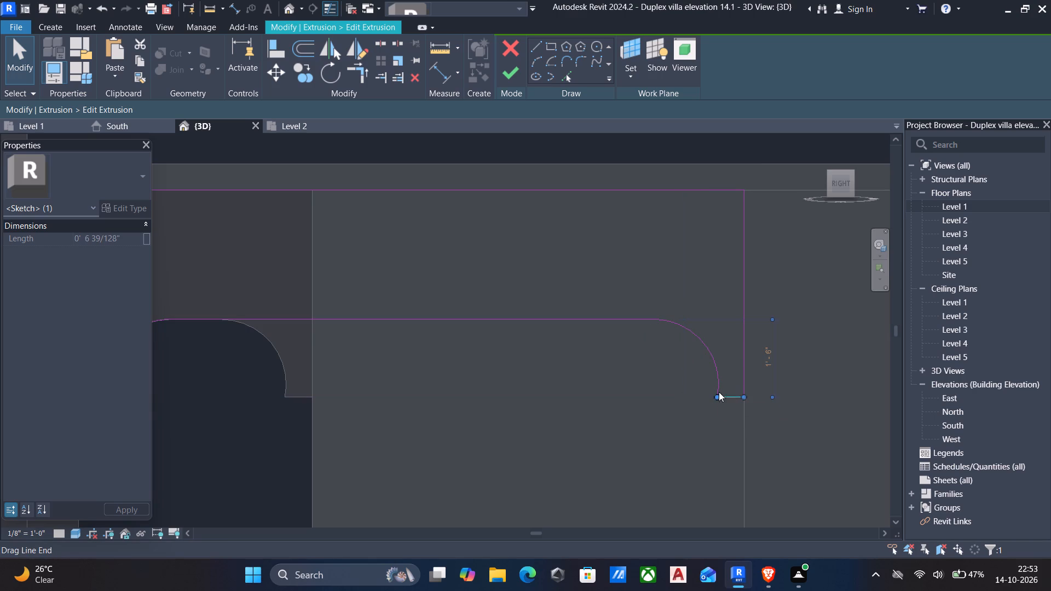
pyautogui.press('Left')
pyautogui.press('Left')
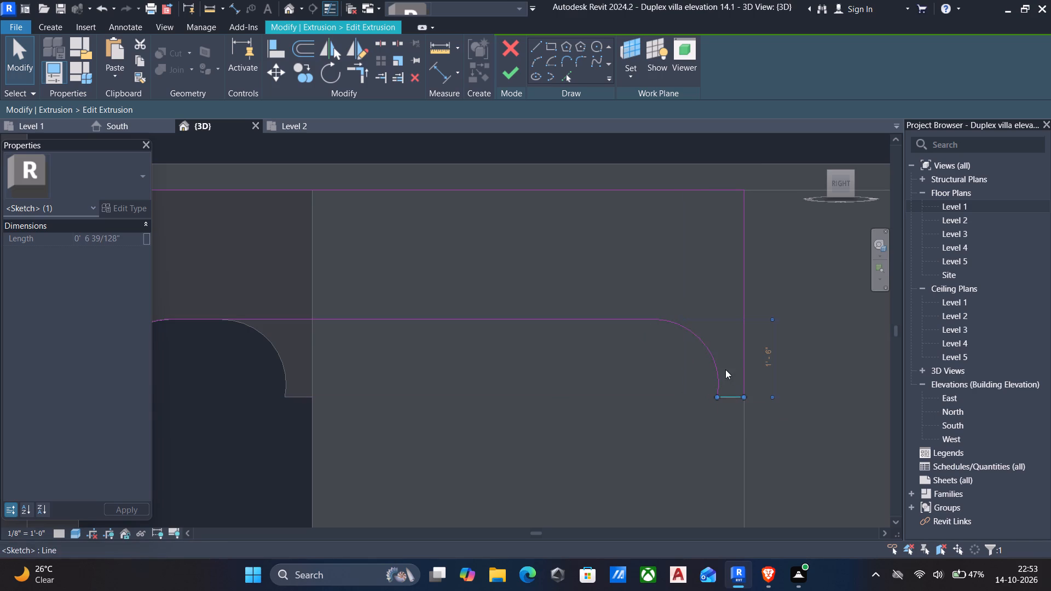
pyautogui.click(715, 362)
pyautogui.press('Left')
pyautogui.press('Left')
pyautogui.press('Left')
pyautogui.press('Left')
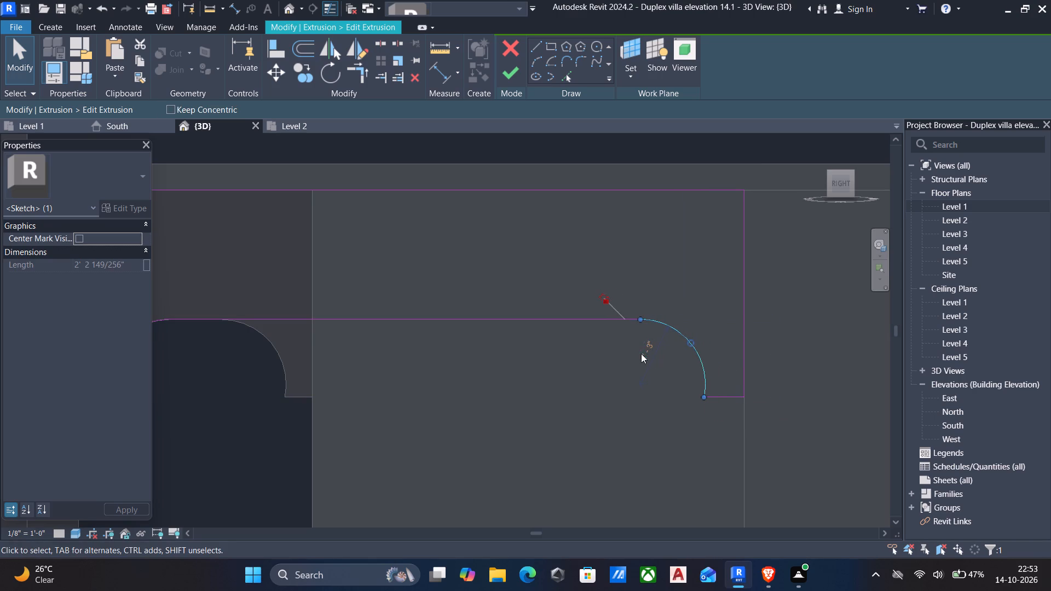
pyautogui.press('Left')
pyautogui.press('Left')
pyautogui.press('Left')
pyautogui.press('Left')
# Measure the width of the arch profile's rear foot, from the outer corner to the arc's lower end.
pyautogui.write('dd')
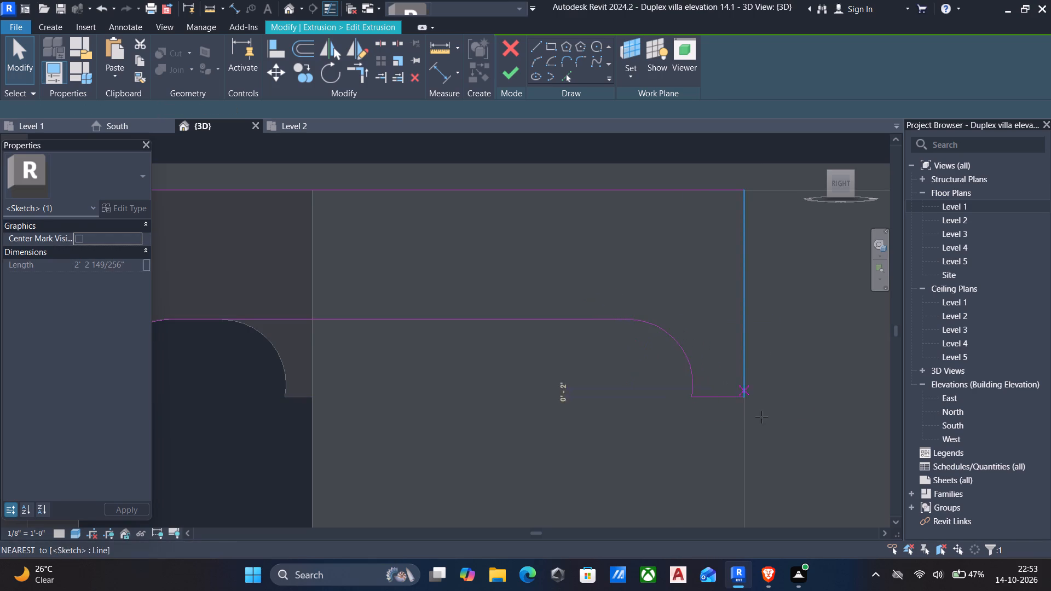
pyautogui.scroll(5, 765, 419)
pyautogui.click(726, 380)
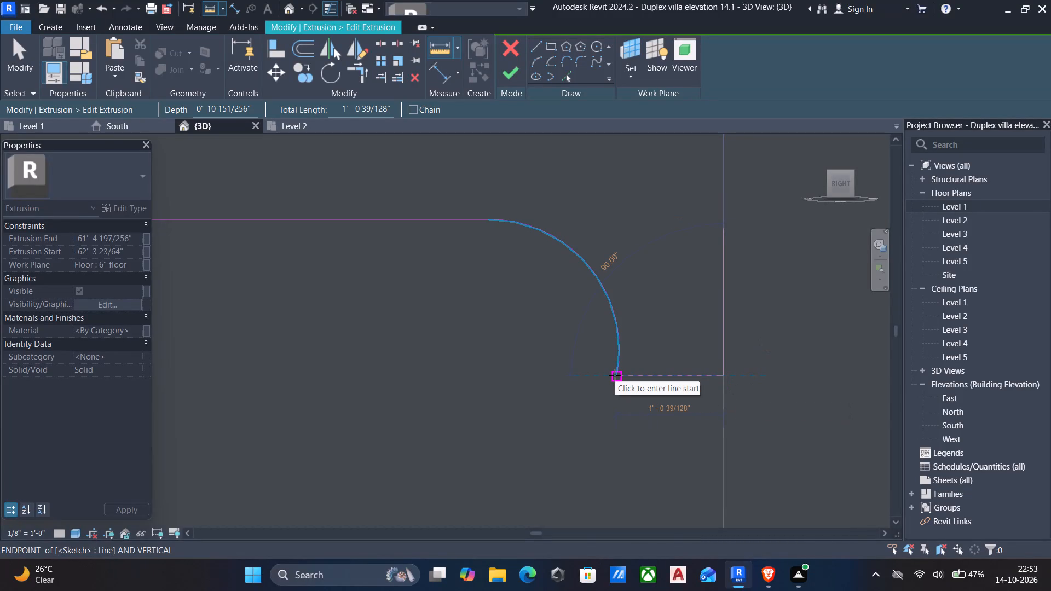
pyautogui.scroll(-3, 615, 375)
pyautogui.moveTo(615, 376); pyautogui.dragTo(615, 378, button='middle')
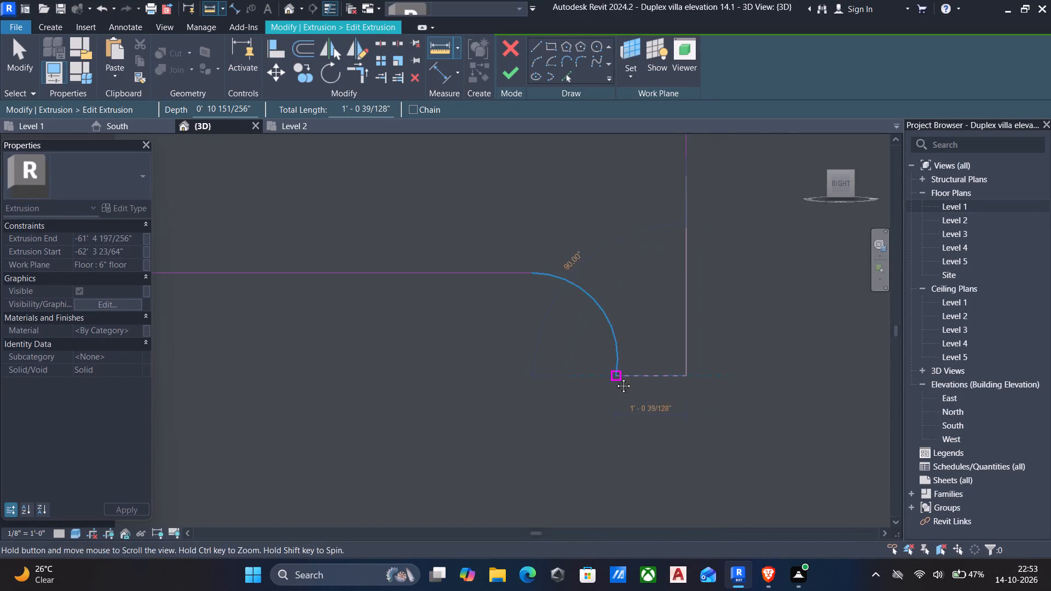
pyautogui.moveTo(615, 378); pyautogui.dragTo(713, 389, button='middle')
pyautogui.scroll(-3, 715, 383)
pyautogui.press('Escape')
# Nudge the front arc of the arch profile inward to widen the front foot to about 11 9/16".
pyautogui.moveTo(666, 376); pyautogui.dragTo(824, 379, button='middle')
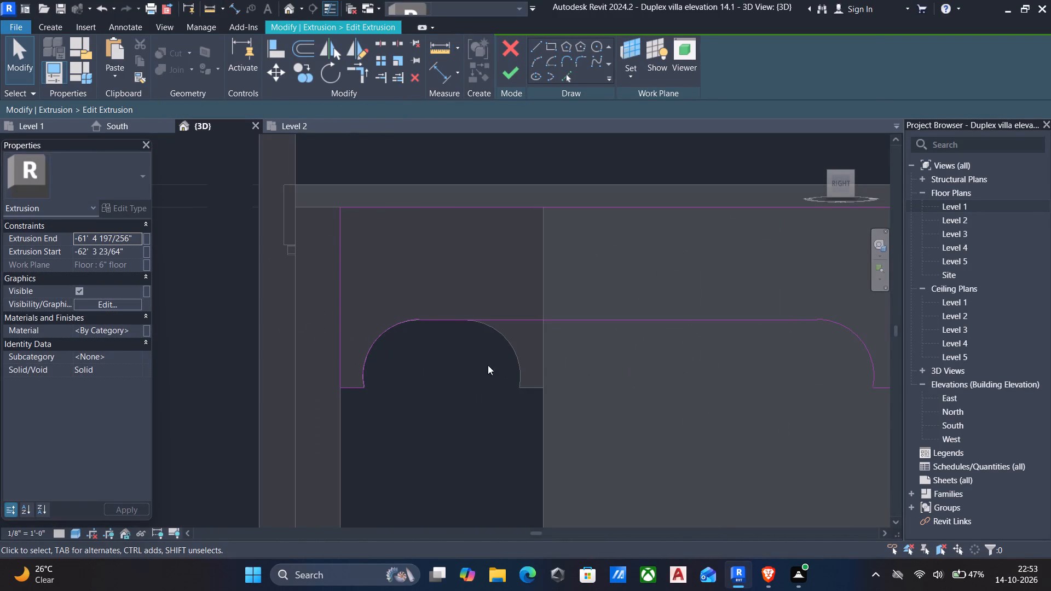
pyautogui.moveTo(421, 395); pyautogui.dragTo(358, 330)
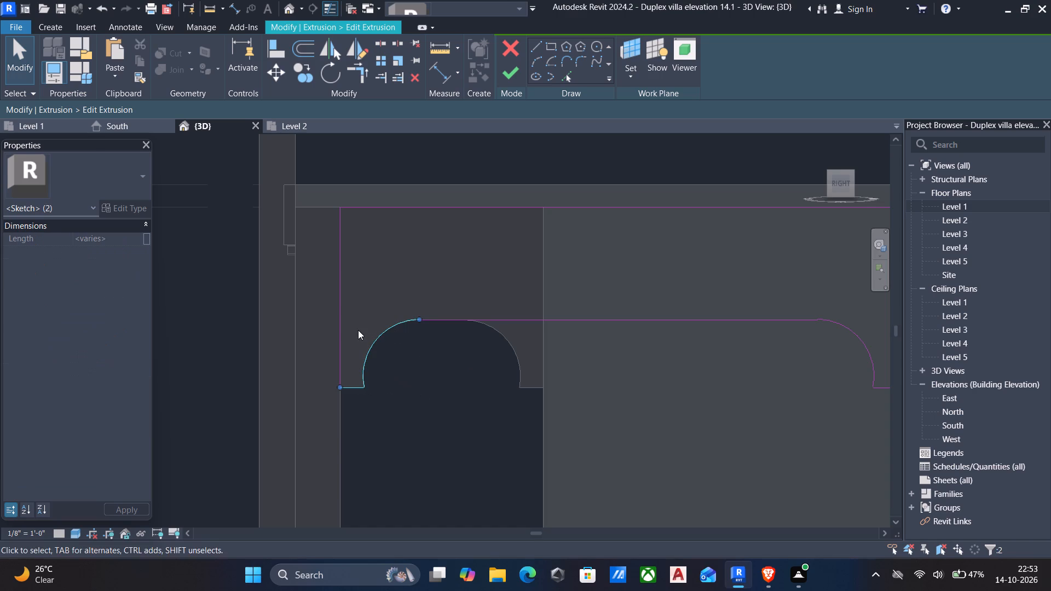
pyautogui.press('Right')
pyautogui.press('Right')
pyautogui.press('Right')
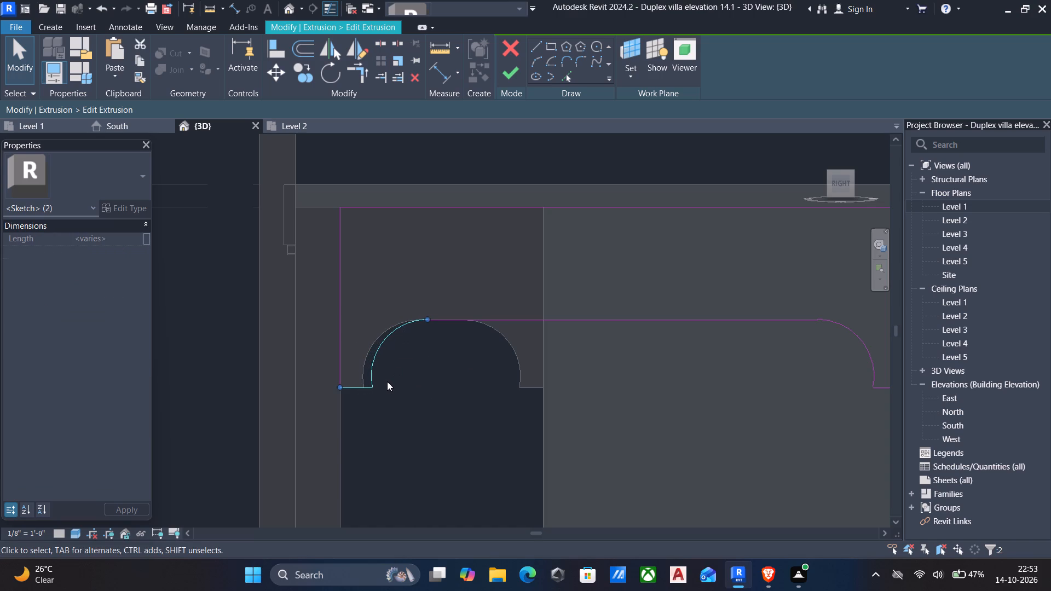
pyautogui.press('Right')
pyautogui.press('Right')
pyautogui.press('Right')
pyautogui.press('Right')
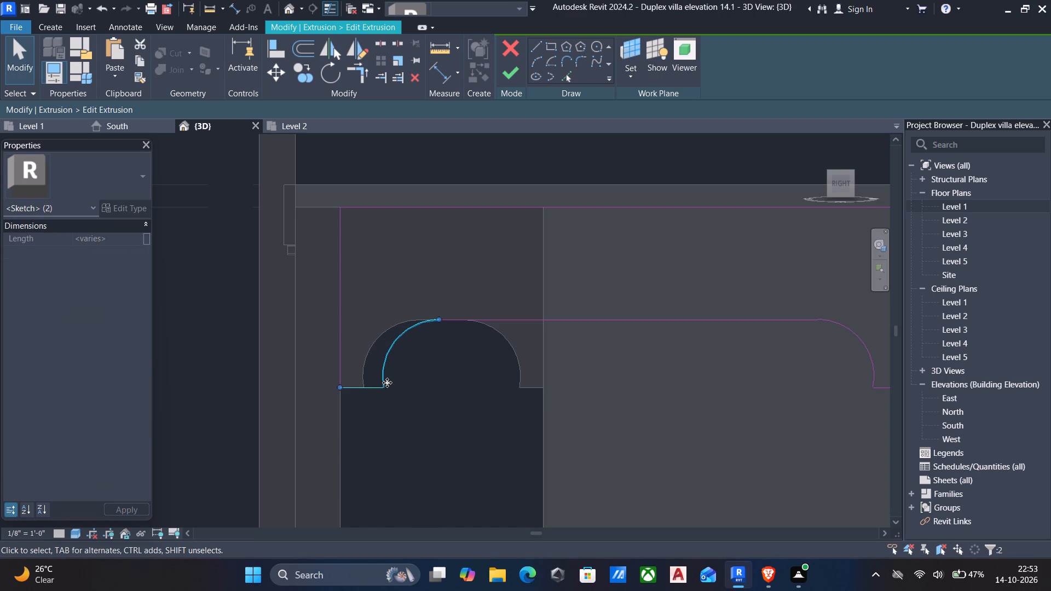
# Measure the width of the arch profile's front foot, from the arc's lower end to the outer corner.
pyautogui.press('d')
pyautogui.press('d')
pyautogui.scroll(5, 368, 398)
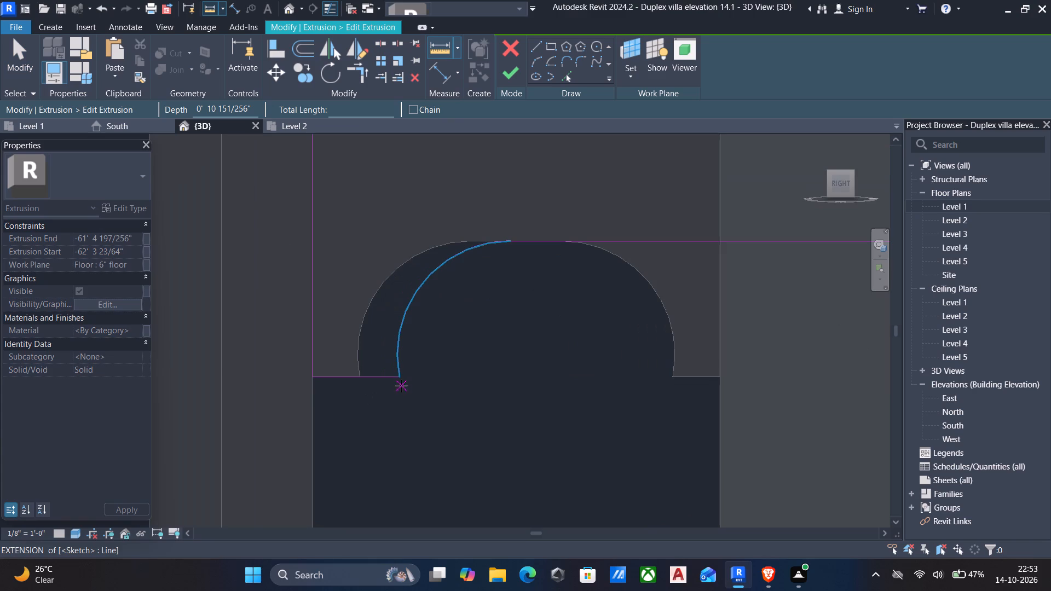
pyautogui.click(400, 380)
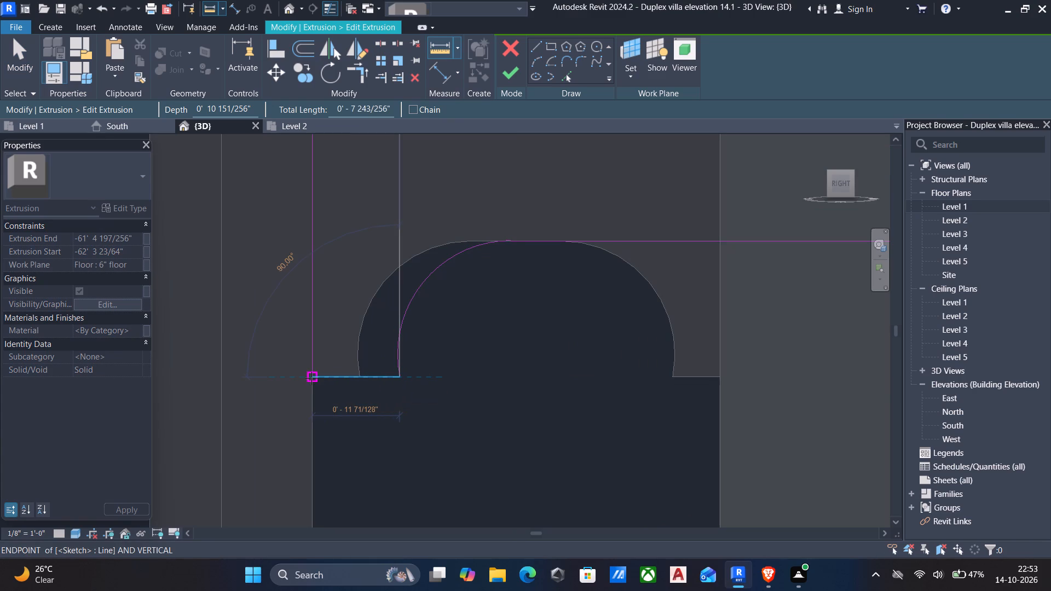
pyautogui.press('Escape')
# Nudge the front arc of the side arch profile slightly further inward and finish the extrusion sketch.
pyautogui.click(401, 329)
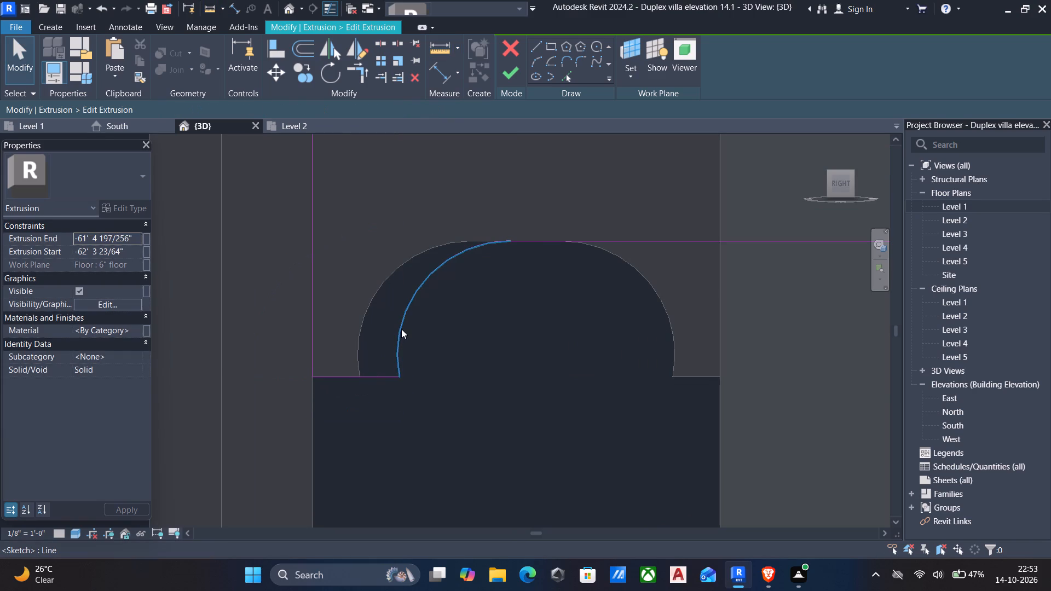
pyautogui.press('Right')
pyautogui.press('Right')
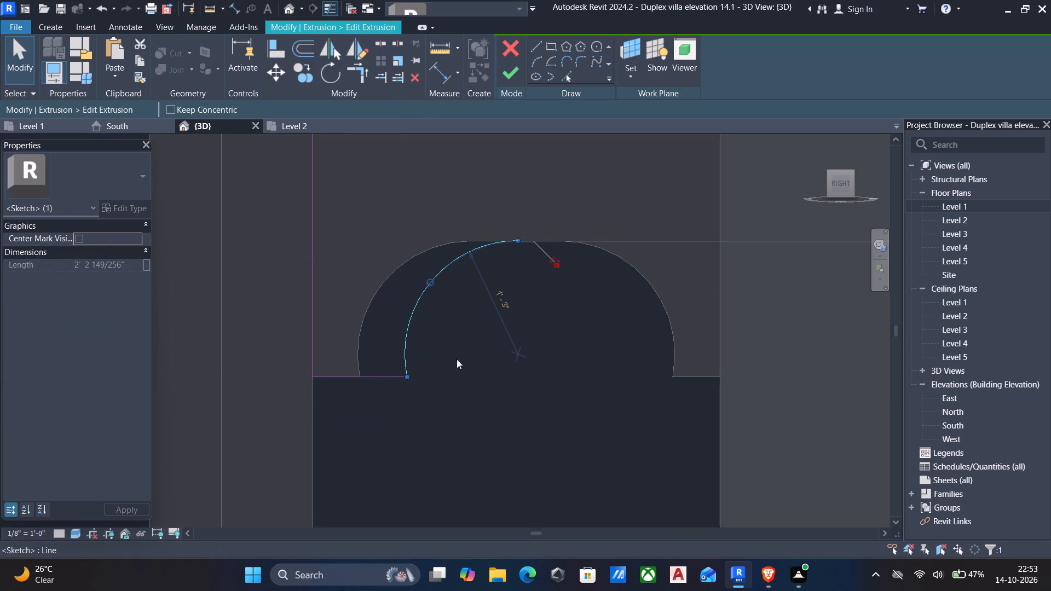
pyautogui.moveTo(457, 359); pyautogui.dragTo(412, 373, button='middle')
pyautogui.scroll(-7, 398, 375)
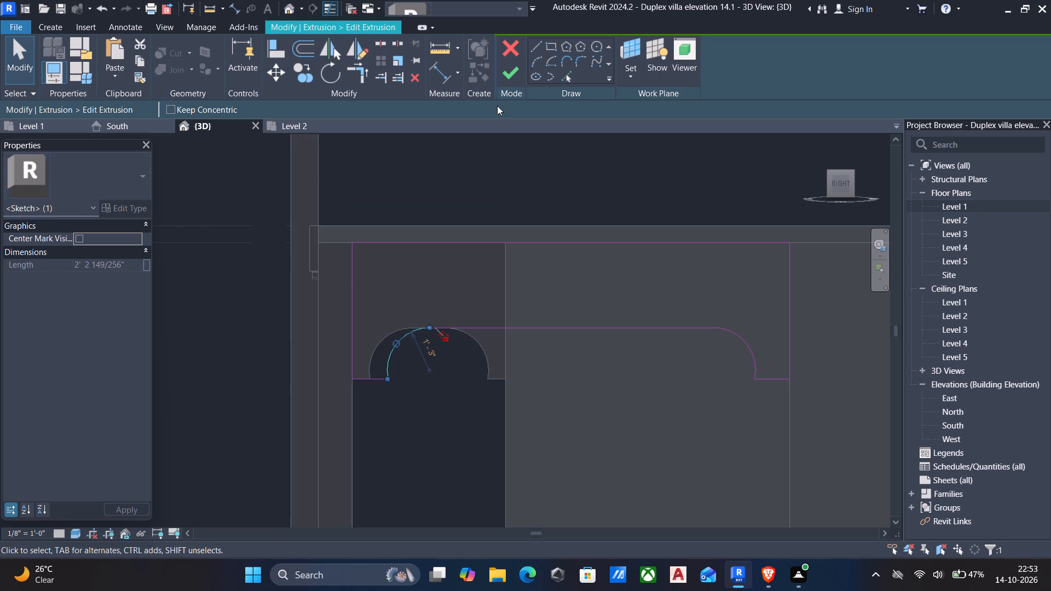
pyautogui.click(505, 72)
pyautogui.scroll(-5, 503, 240)
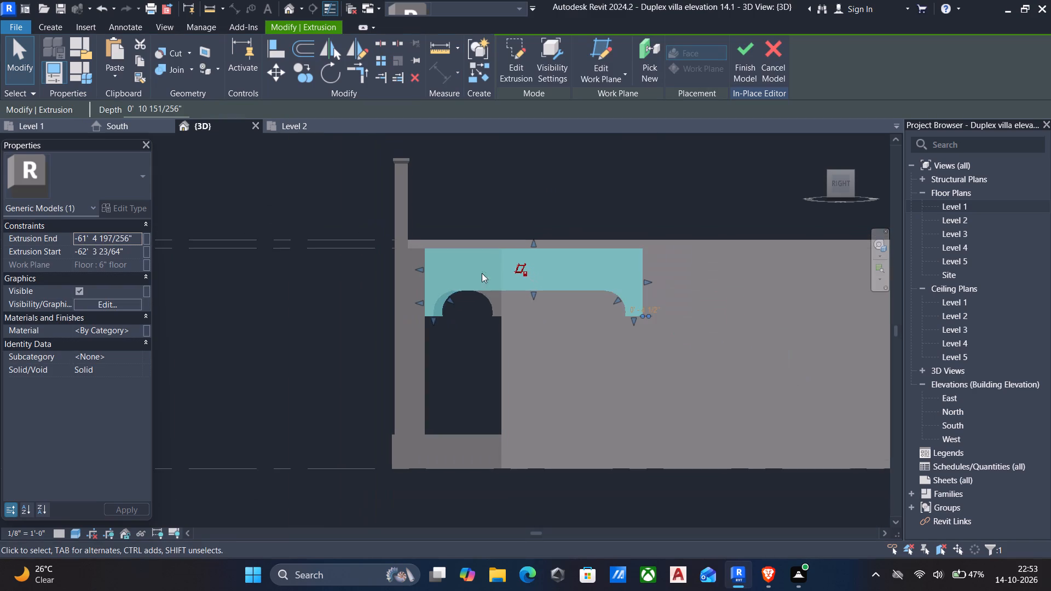
# Inspect the end porch's side arch and the villa's front porches from several angles.
pyautogui.keyDown('shift'); pyautogui.moveTo(482, 273); pyautogui.dragTo(539, 302, button='middle'); pyautogui.keyUp('shift')
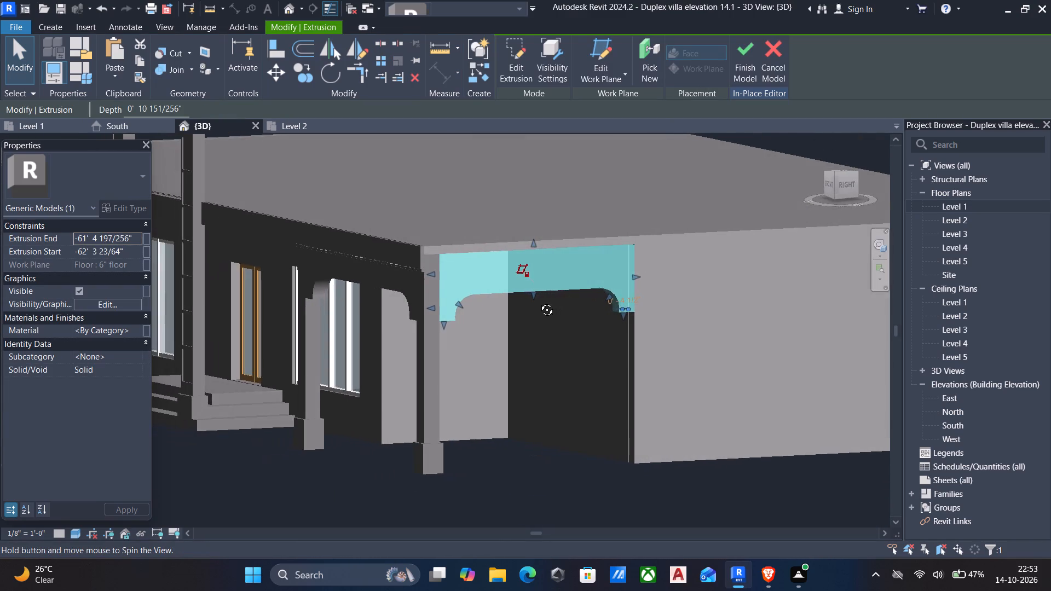
pyautogui.keyDown('shift'); pyautogui.moveTo(539, 302); pyautogui.dragTo(630, 298, button='middle'); pyautogui.keyUp('shift')
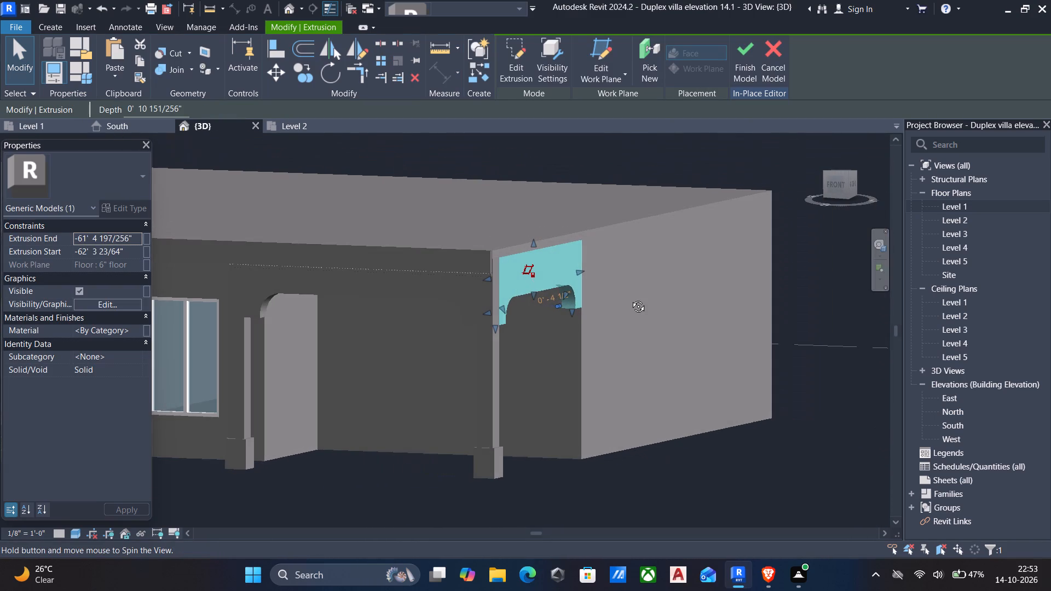
pyautogui.keyDown('shift'); pyautogui.moveTo(630, 298); pyautogui.dragTo(500, 289, button='middle'); pyautogui.keyUp('shift')
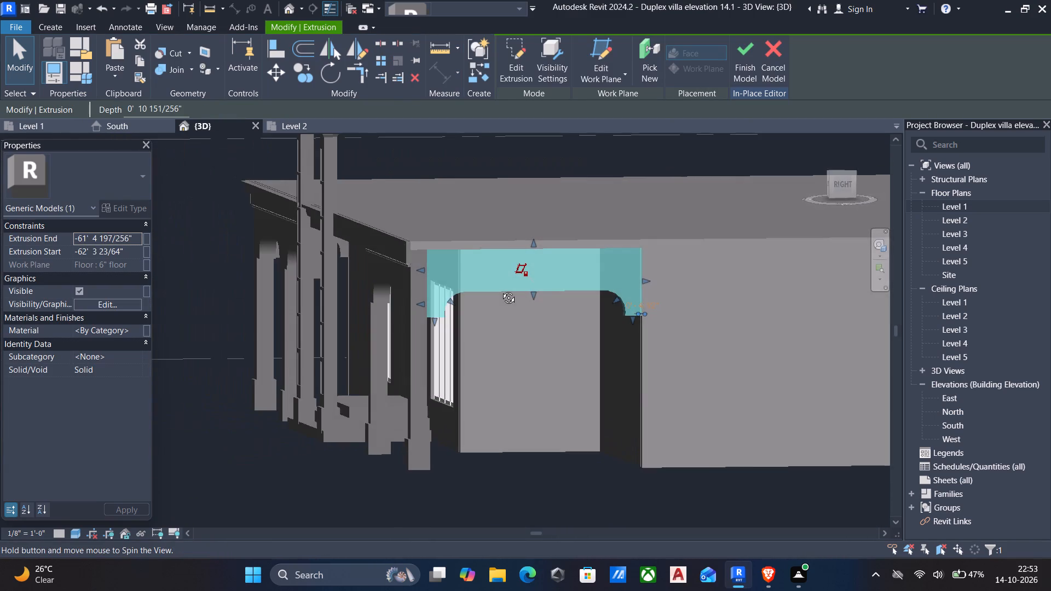
pyautogui.keyDown('shift'); pyautogui.moveTo(500, 289); pyautogui.dragTo(562, 320, button='middle'); pyautogui.keyUp('shift')
pyautogui.press('Escape')
pyautogui.moveTo(615, 390); pyautogui.dragTo(591, 319, button='middle')
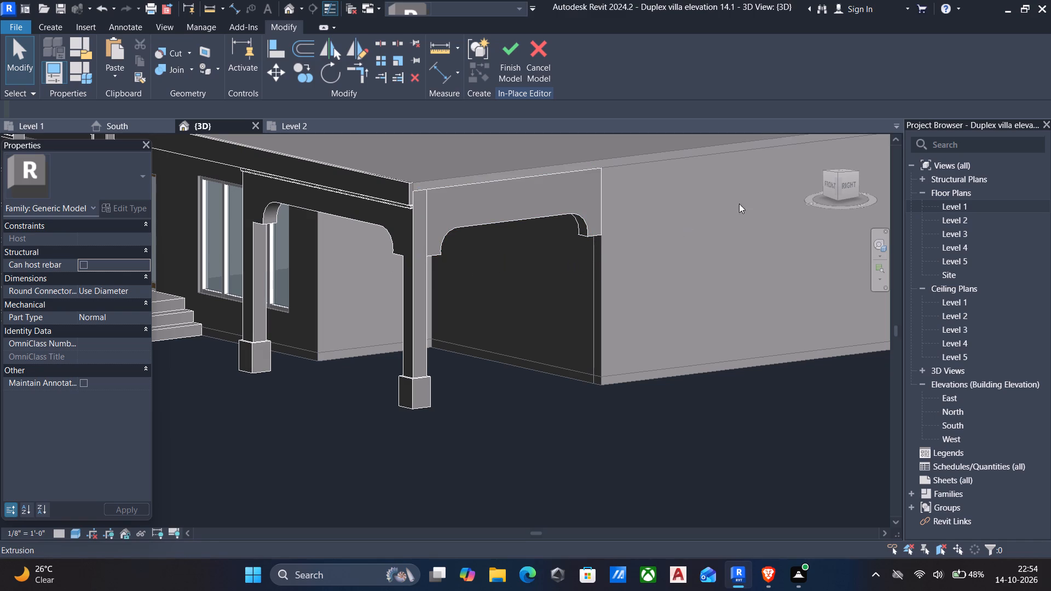
pyautogui.scroll(-4, 648, 247)
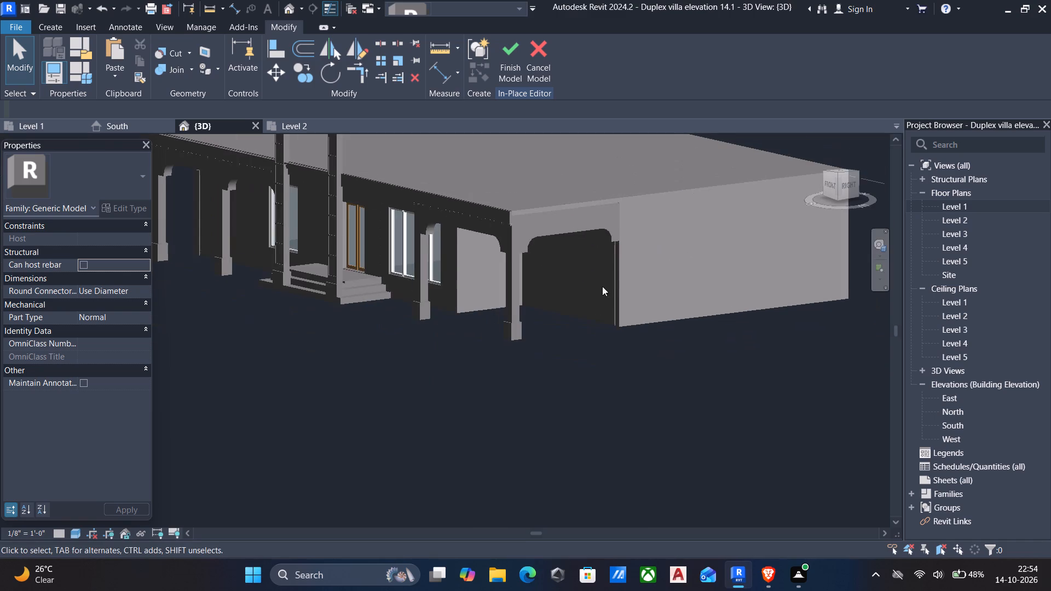
pyautogui.middleClick(517, 335)
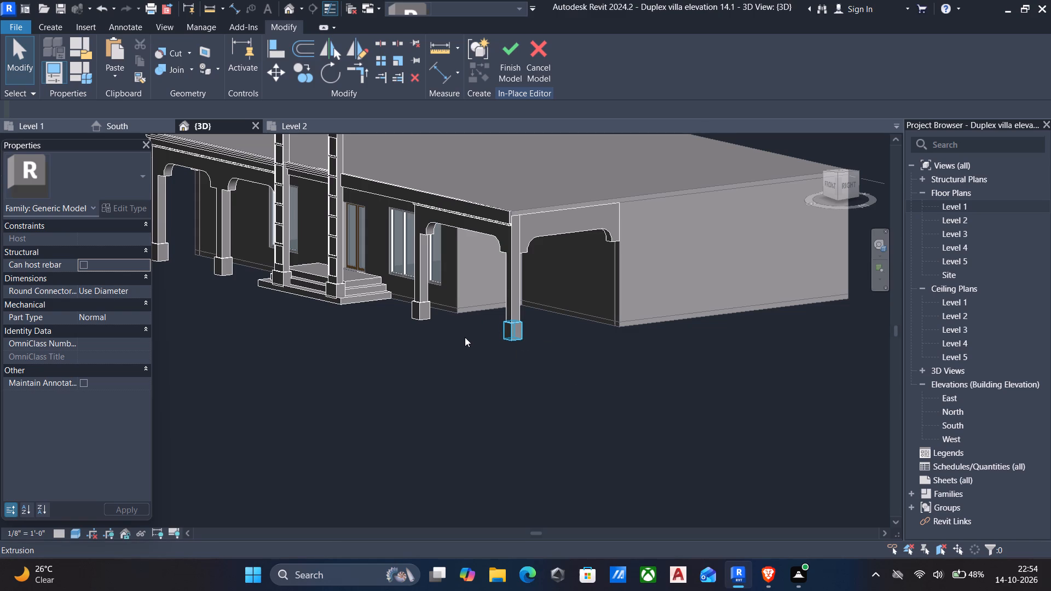
pyautogui.keyDown('shift'); pyautogui.moveTo(465, 338); pyautogui.dragTo(684, 320, button='middle'); pyautogui.keyUp('shift')
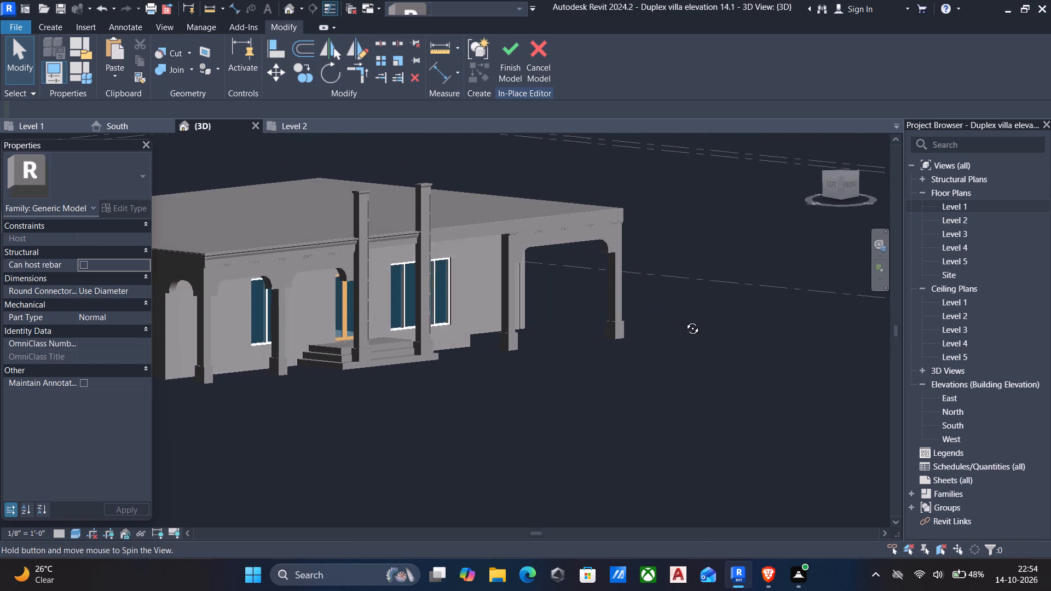
pyautogui.keyDown('shift'); pyautogui.moveTo(684, 320); pyautogui.dragTo(586, 327, button='middle'); pyautogui.keyUp('shift')
pyautogui.keyDown('shift'); pyautogui.moveTo(685, 320); pyautogui.dragTo(657, 319); pyautogui.keyUp('shift')
pyautogui.scroll(-5, 586, 327)
pyautogui.keyDown('shift'); pyautogui.moveTo(579, 326); pyautogui.dragTo(611, 310, button='middle'); pyautogui.keyUp('shift')
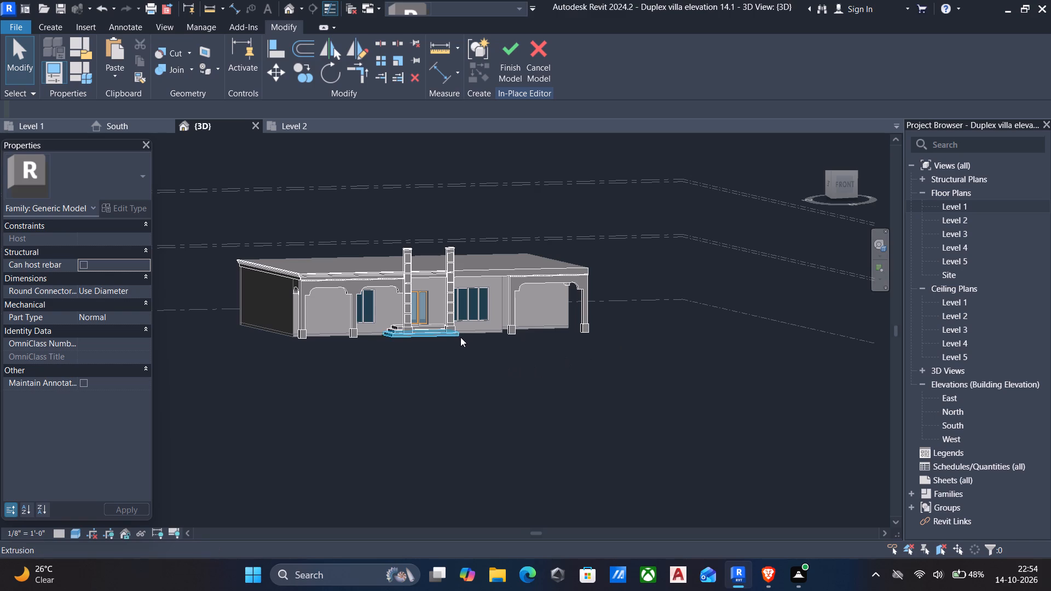
pyautogui.moveTo(460, 337); pyautogui.dragTo(496, 394, button='middle')
pyautogui.moveTo(483, 389); pyautogui.dragTo(557, 402, button='middle')
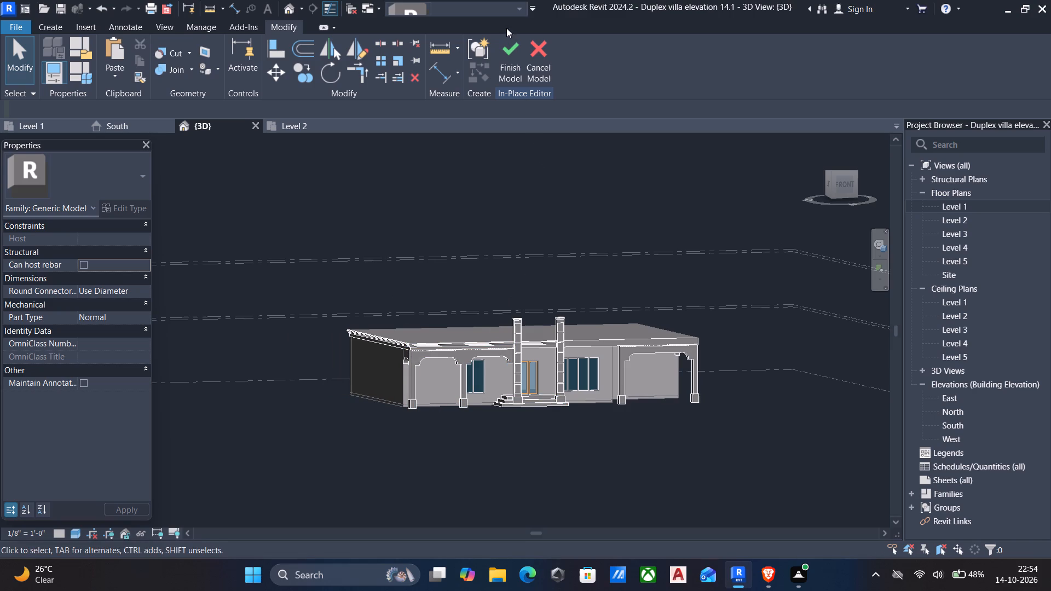
# Finish the in-place model of the porches.
pyautogui.click(509, 47)
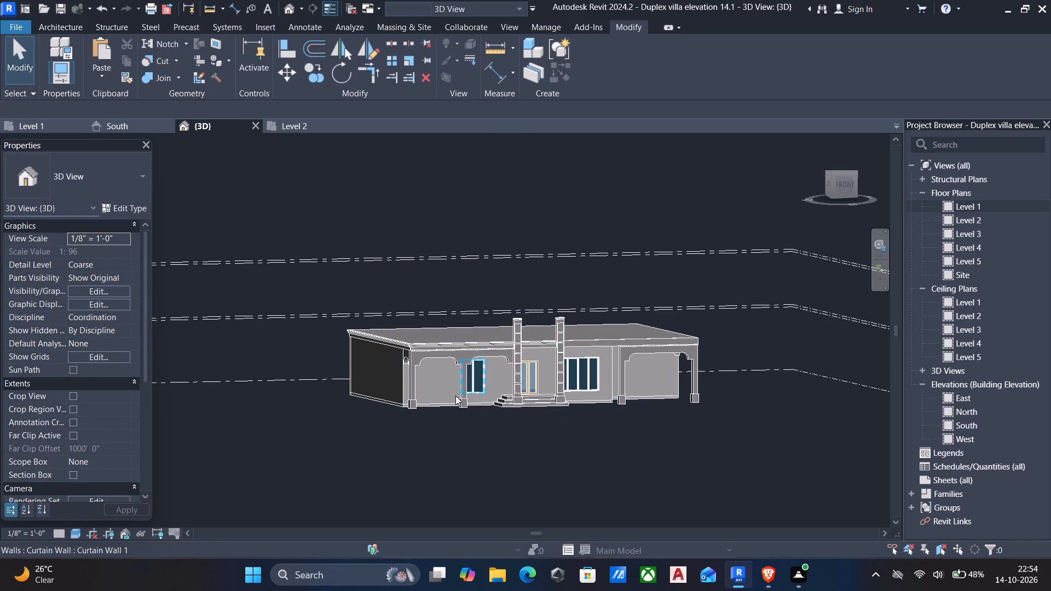
# Copy all 9" walls of the ground floor and paste them aligned to Level 3.
pyautogui.click(401, 379)
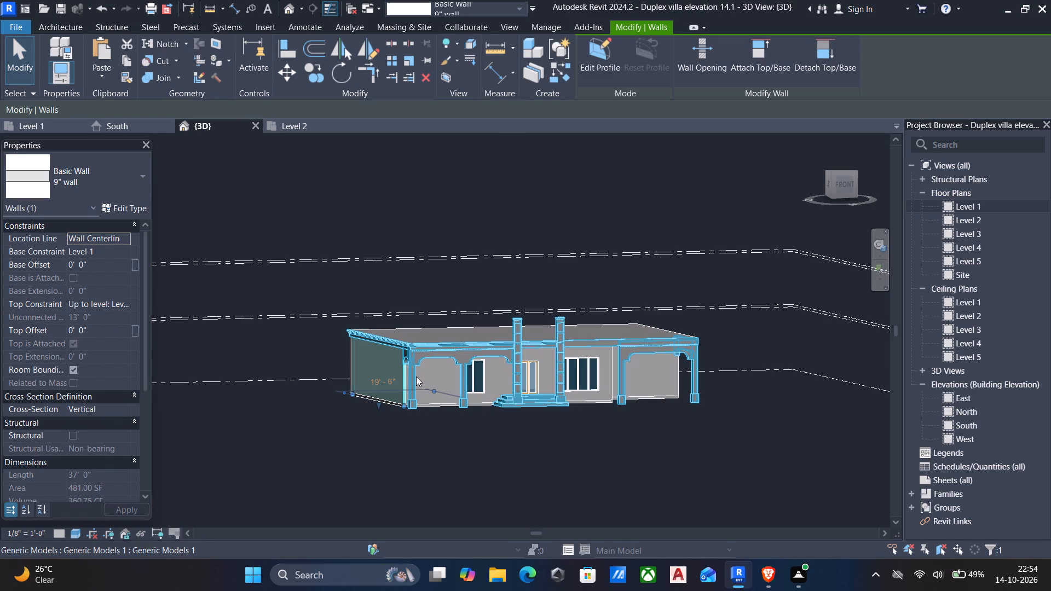
pyautogui.write('sa')
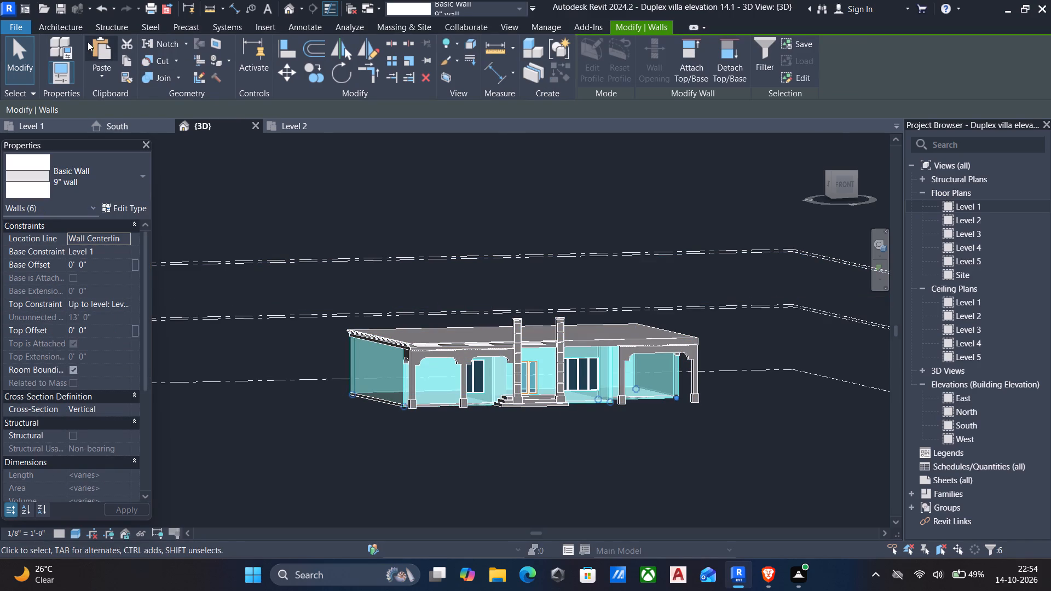
pyautogui.click(128, 66)
pyautogui.click(97, 76)
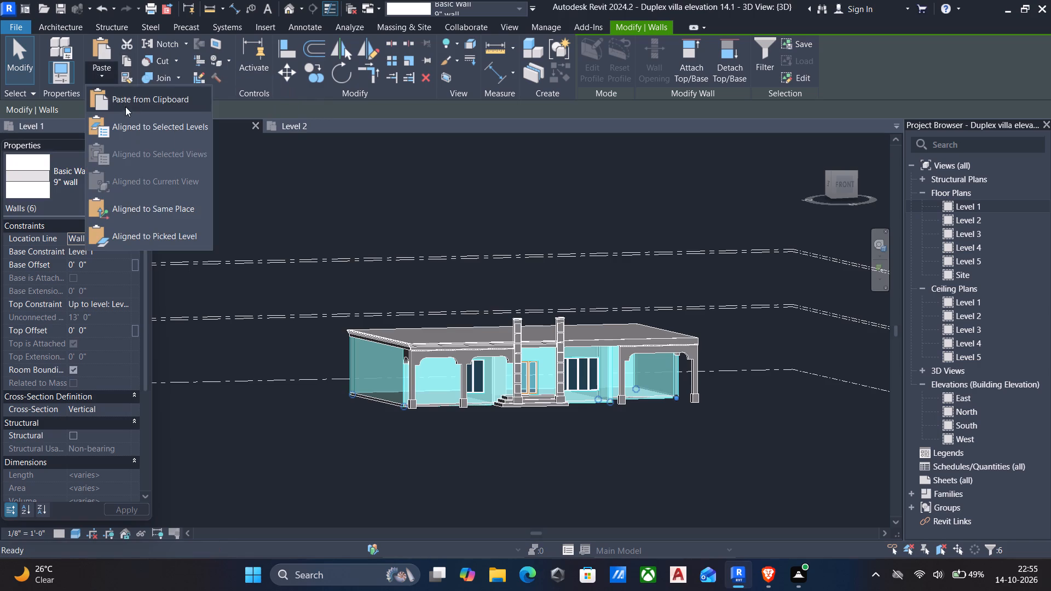
pyautogui.click(153, 127)
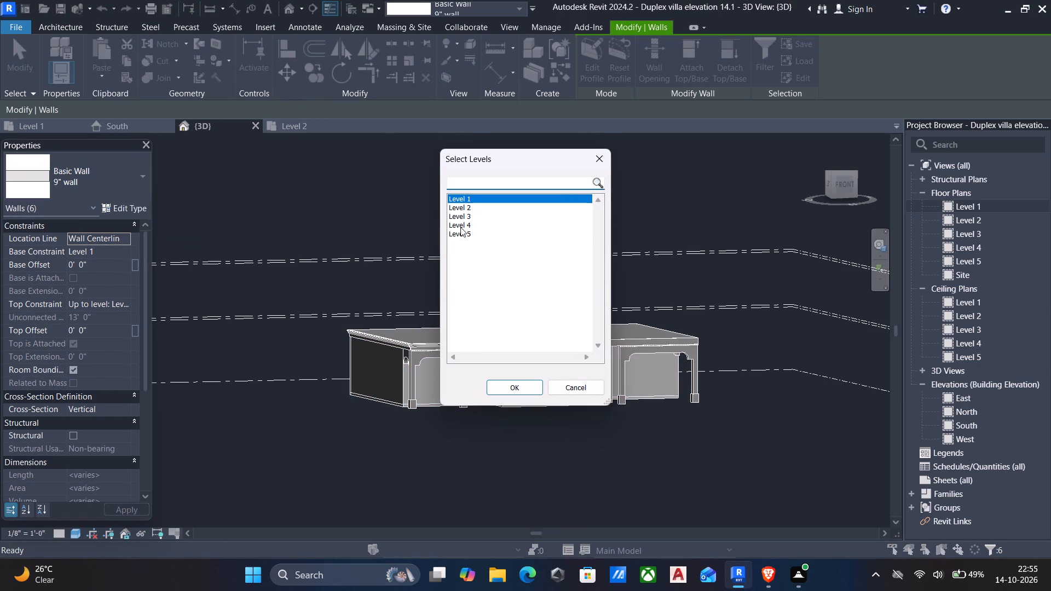
pyautogui.click(465, 219)
pyautogui.click(517, 385)
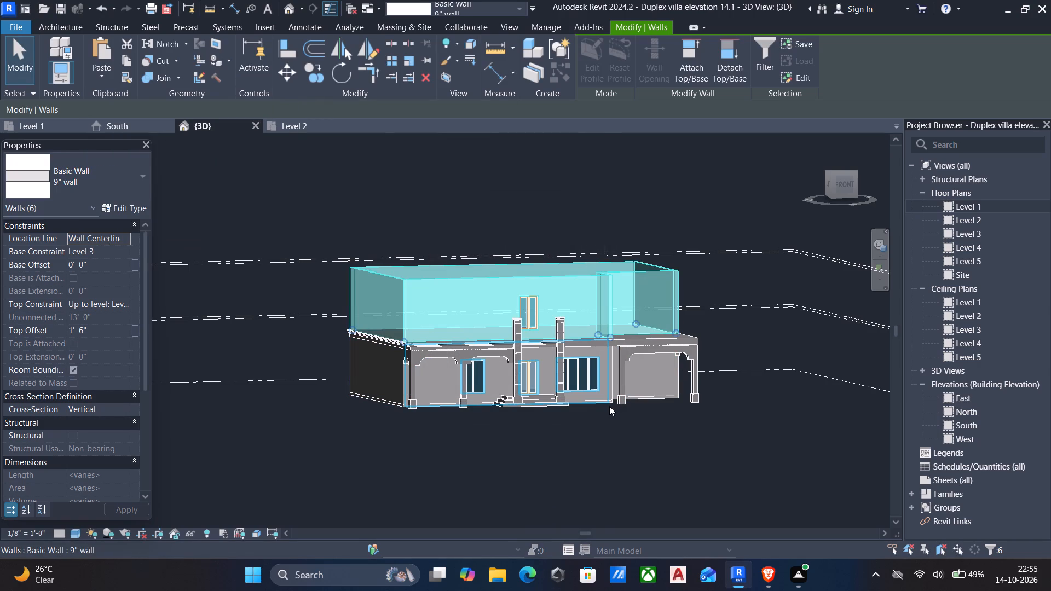
pyautogui.press('Escape')
# Set the sill height of the upper-floor double glass door to 0'.
pyautogui.moveTo(610, 407); pyautogui.dragTo(468, 565, button='middle')
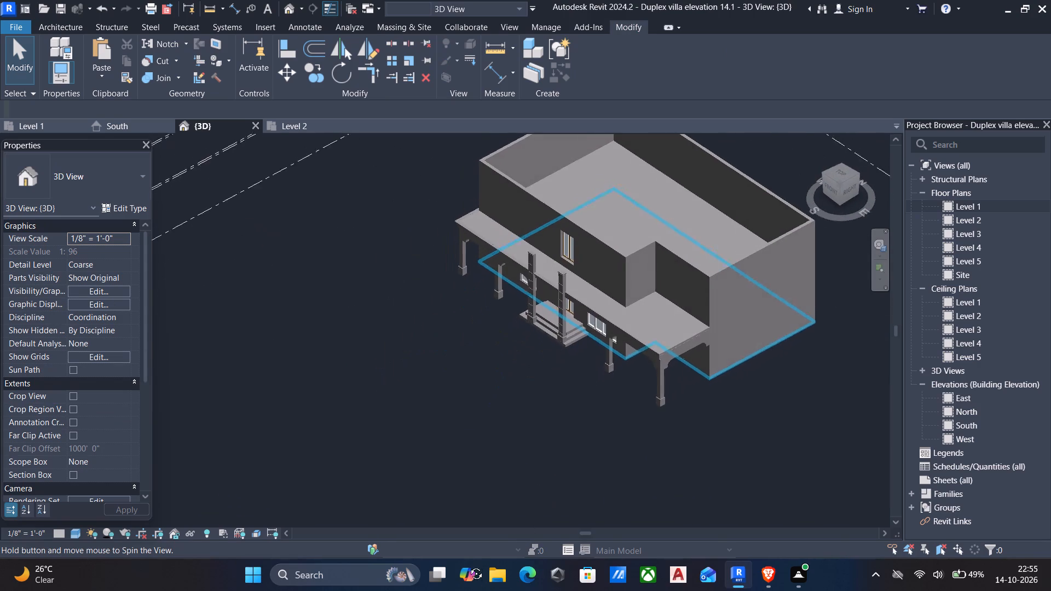
pyautogui.moveTo(468, 565); pyautogui.dragTo(579, 460, button='middle')
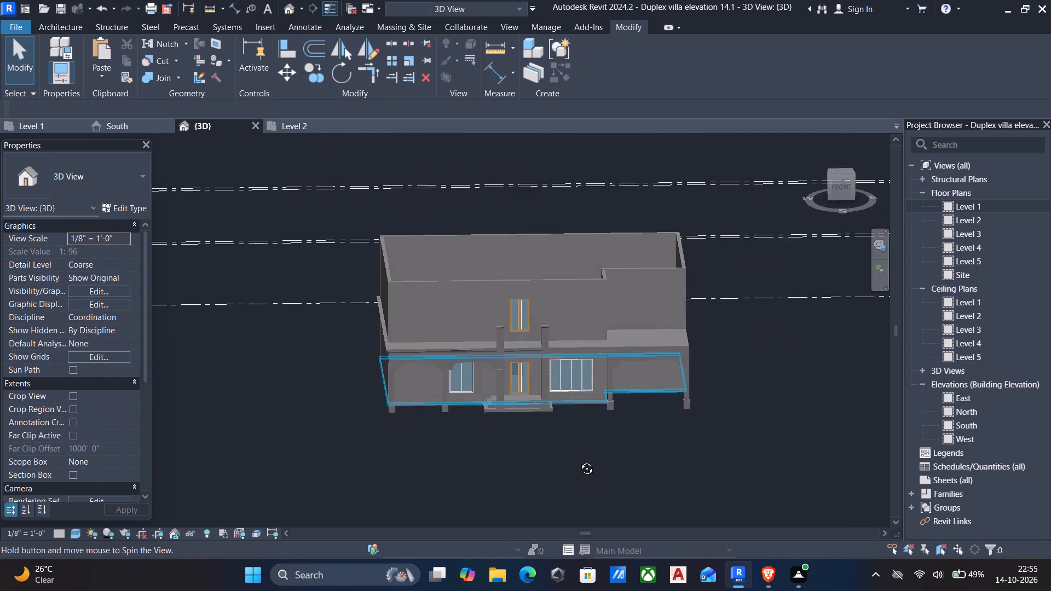
pyautogui.moveTo(579, 460); pyautogui.dragTo(567, 433, button='middle')
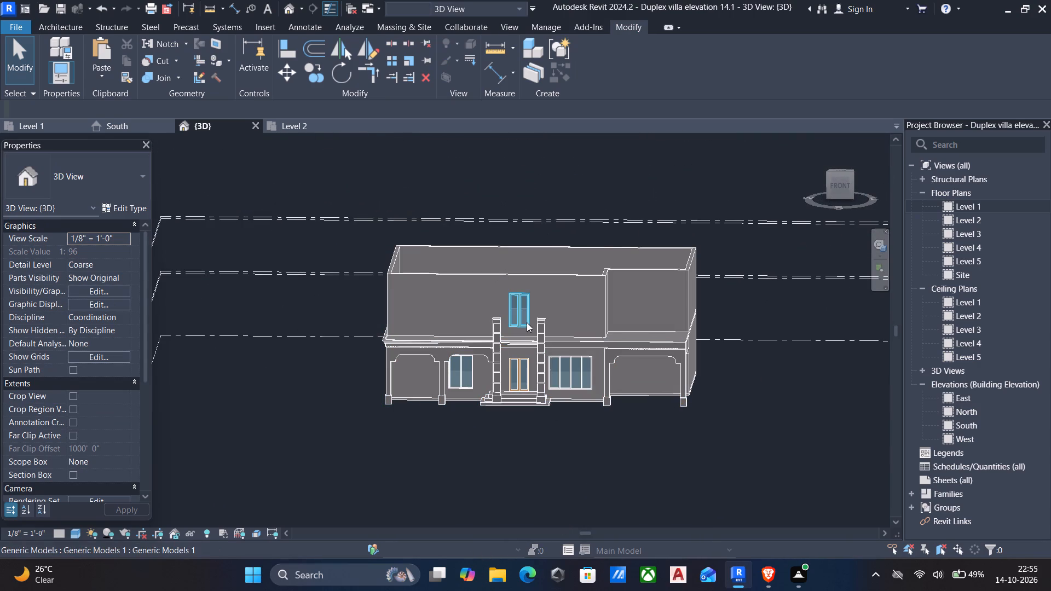
pyautogui.click(527, 322)
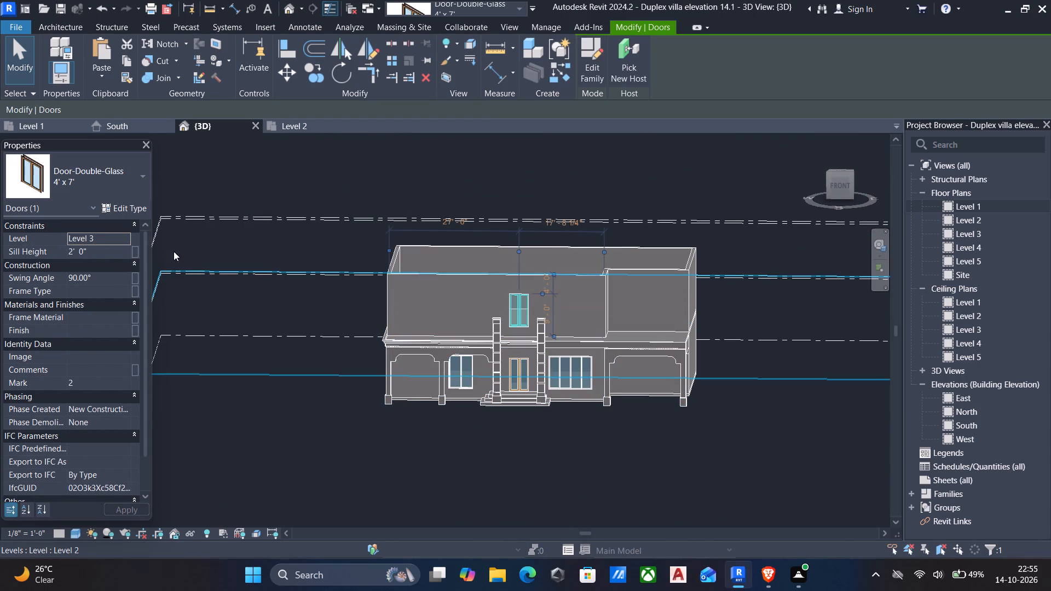
pyautogui.click(124, 249)
pyautogui.write("0'")
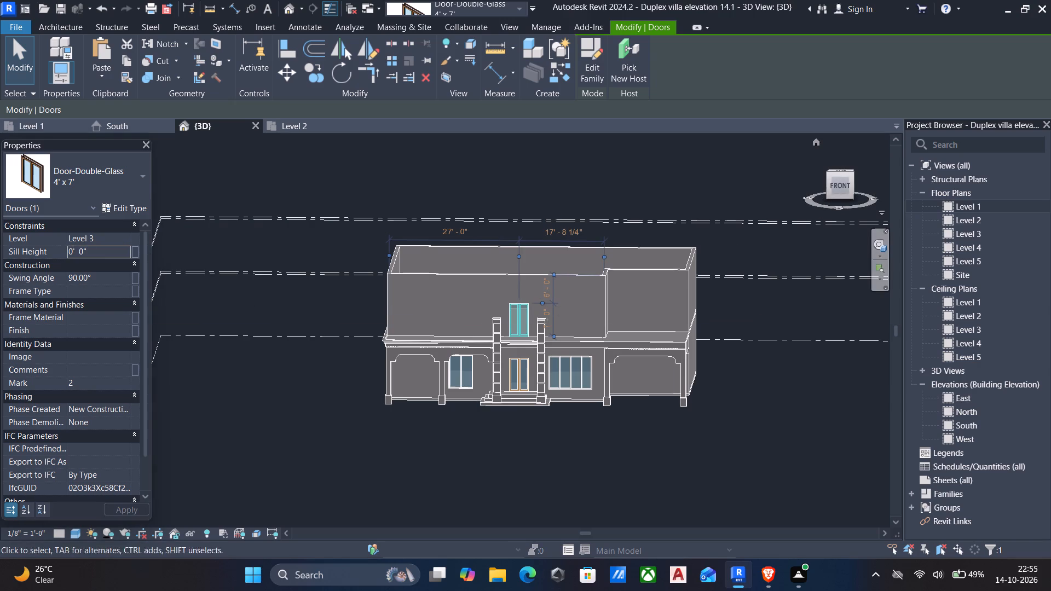
# Check the Level 5 line against the tops of the upper walls in the South elevation.
pyautogui.click(833, 193)
pyautogui.doubleClick(975, 425)
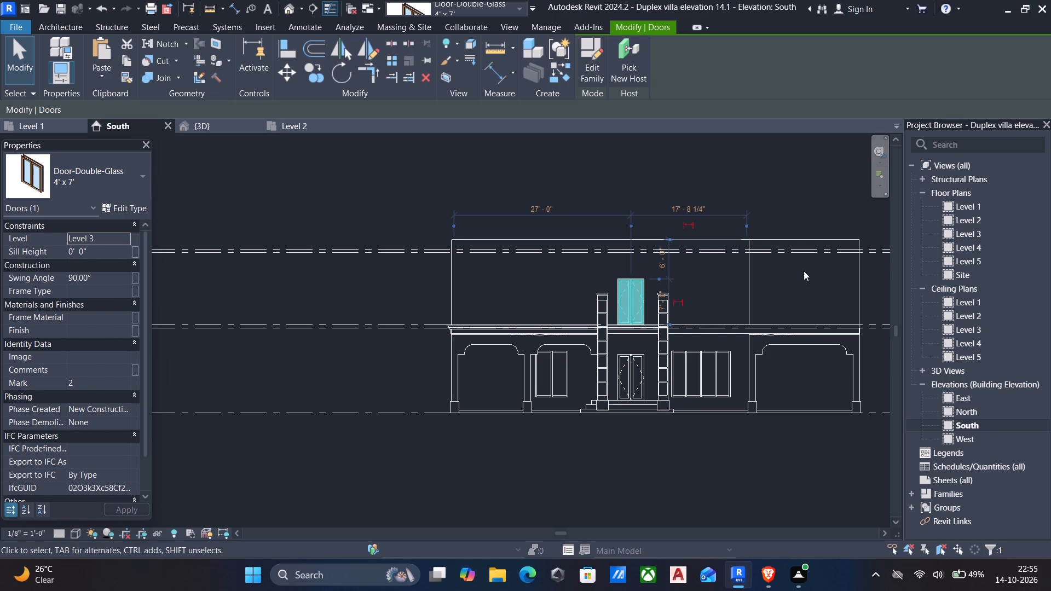
pyautogui.click(424, 252)
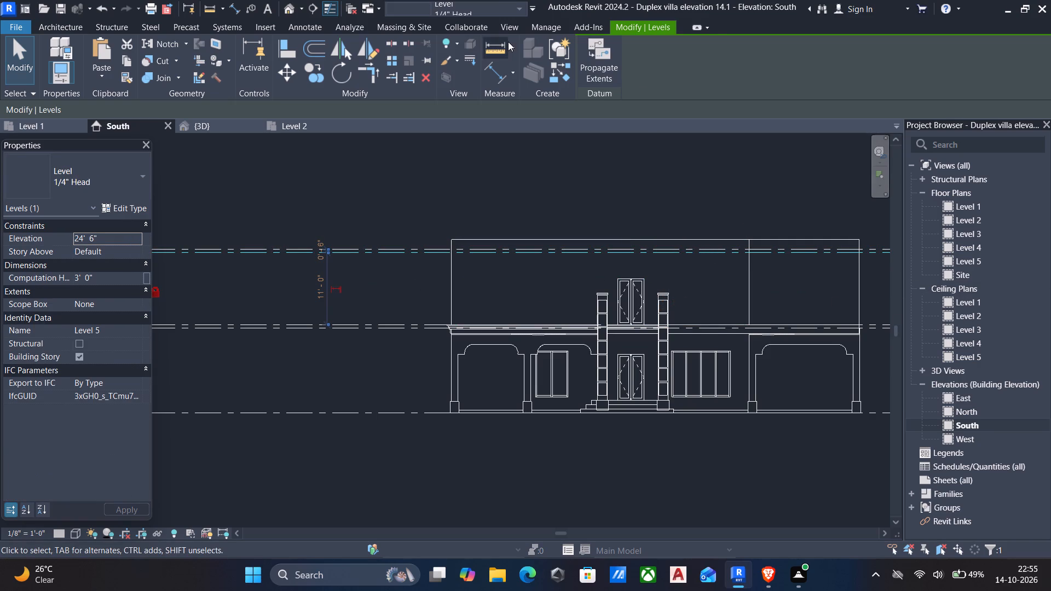
# In the 3D view, set the top offset of the whole chain of upper-floor 9" walls to 0'.
pyautogui.click(292, 9)
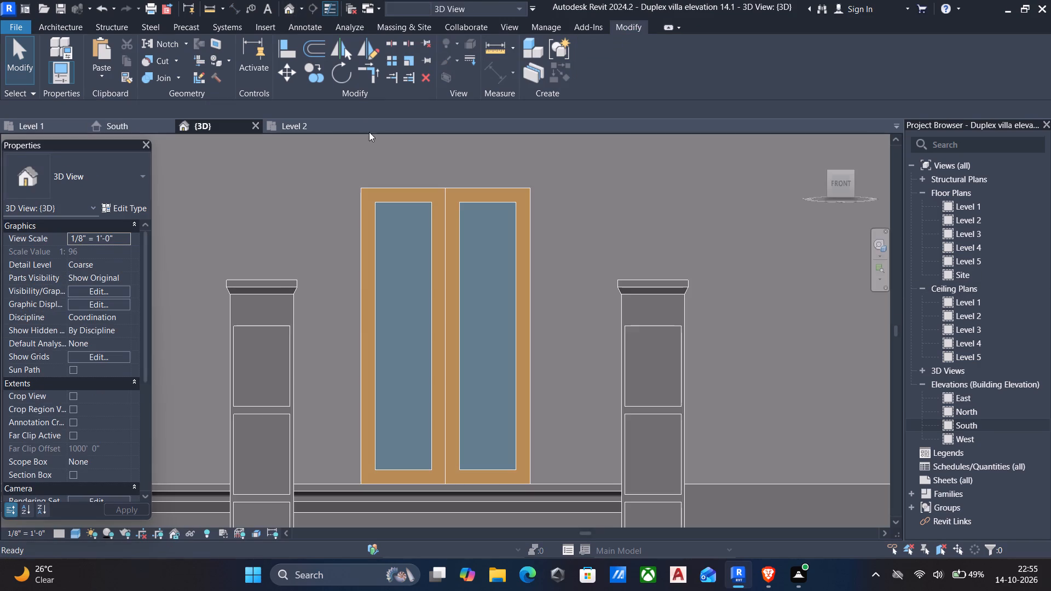
pyautogui.scroll(-5, 370, 135)
pyautogui.keyDown('shift'); pyautogui.moveTo(403, 190); pyautogui.dragTo(493, 385, button='middle'); pyautogui.keyUp('shift')
pyautogui.keyDown('shift'); pyautogui.scroll(-5, 501, 392); pyautogui.keyUp('shift')
pyautogui.moveTo(496, 375); pyautogui.dragTo(686, 439, button='middle')
pyautogui.scroll(-6, 689, 441)
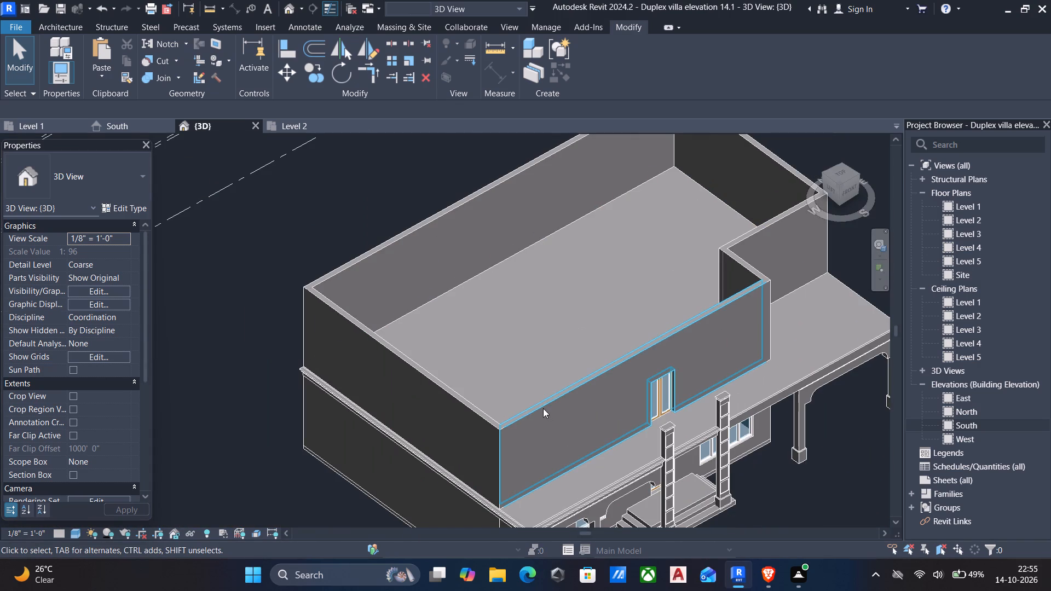
pyautogui.click(542, 403)
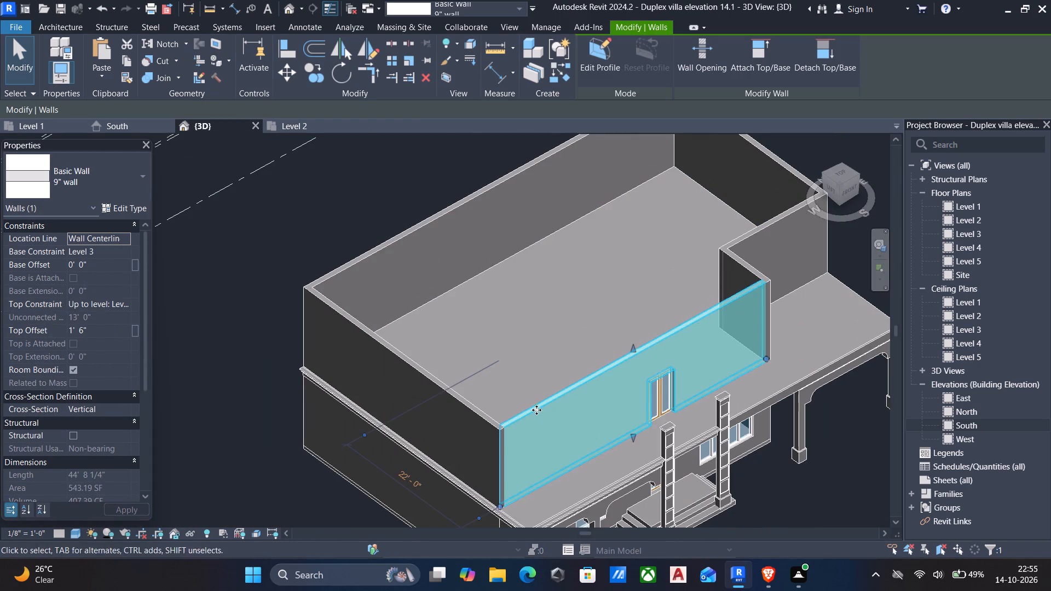
pyautogui.press('Tab')
pyautogui.press('Tab')
pyautogui.press('Tab')
pyautogui.press('Tab')
pyautogui.press('Tab')
pyautogui.press('Tab')
pyautogui.press('Tab')
pyautogui.press('Tab')
pyautogui.press('Tab')
pyautogui.press('Tab')
pyautogui.press('Tab')
pyautogui.press('Tab')
pyautogui.press('Tab')
pyautogui.press('Tab')
pyautogui.press('Tab')
pyautogui.press('Tab')
pyautogui.press('Tab')
pyautogui.press('Tab')
pyautogui.press('Tab')
pyautogui.press('Tab')
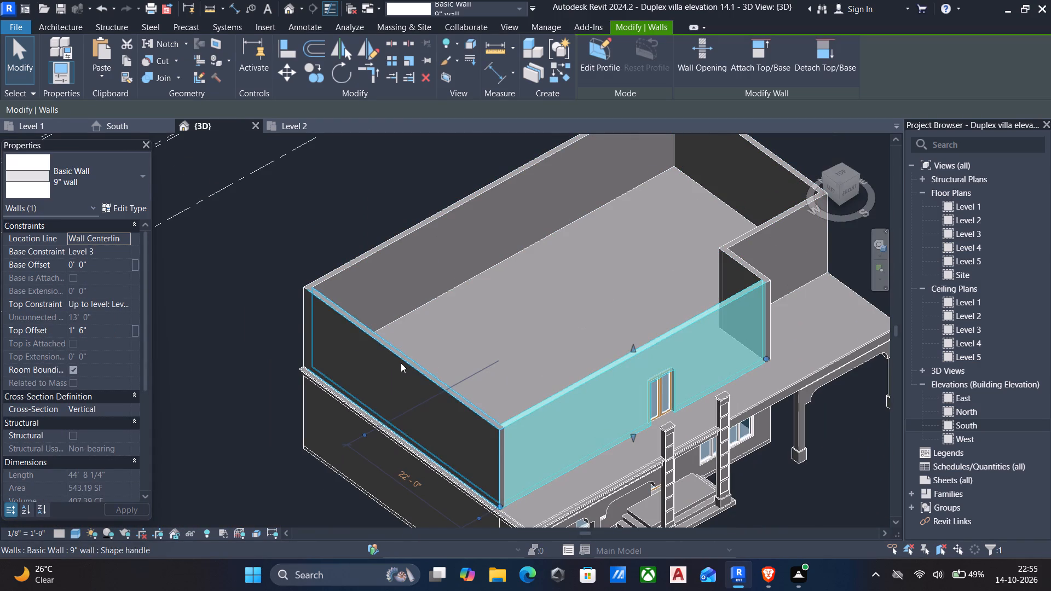
pyautogui.click(401, 363)
pyautogui.click(662, 332)
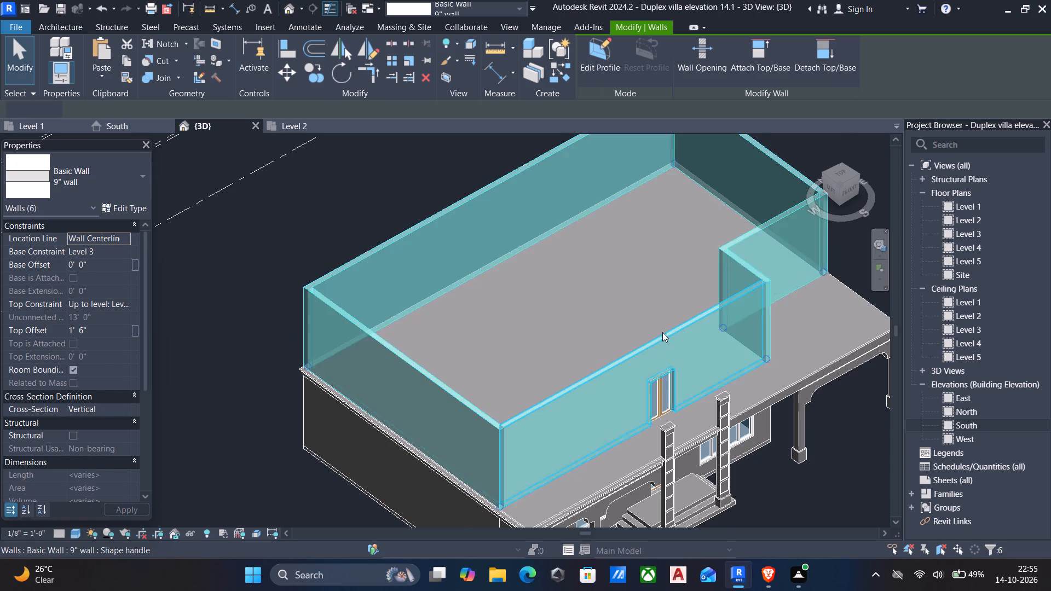
pyautogui.press('Tab')
pyautogui.press('Tab')
pyautogui.press('Tab')
pyautogui.press('Tab')
pyautogui.press('Tab')
pyautogui.press('Tab')
pyautogui.press('Tab')
pyautogui.press('Tab')
pyautogui.press('Tab')
pyautogui.press('Tab')
pyautogui.press('Tab')
pyautogui.press('Tab')
pyautogui.press('Tab')
pyautogui.press('Tab')
pyautogui.press('Tab')
pyautogui.press('Tab')
pyautogui.press('Tab')
pyautogui.press('Tab')
pyautogui.press('Tab')
pyautogui.press('Tab')
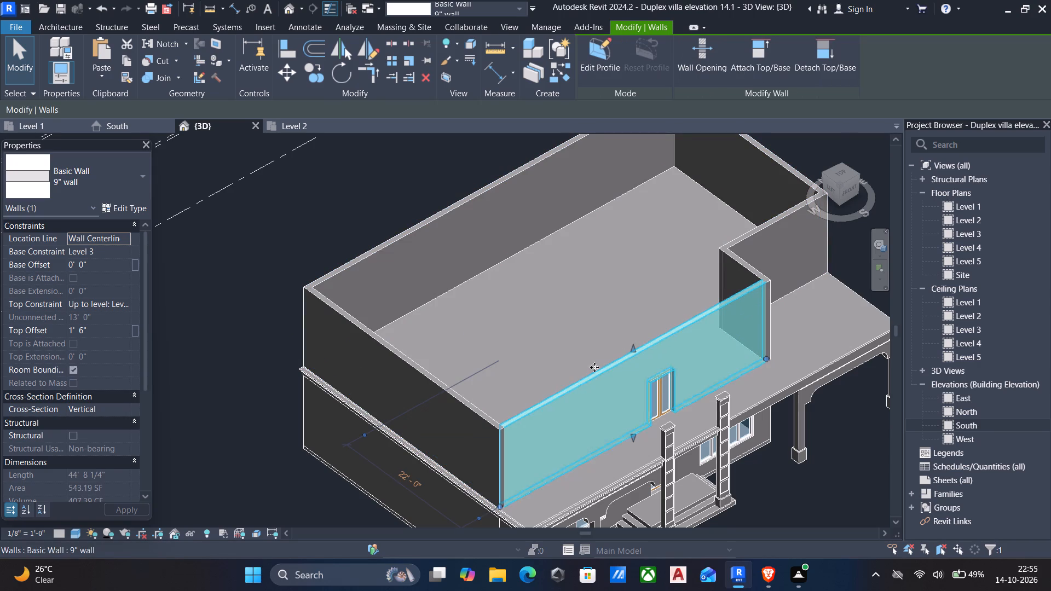
pyautogui.click(485, 413)
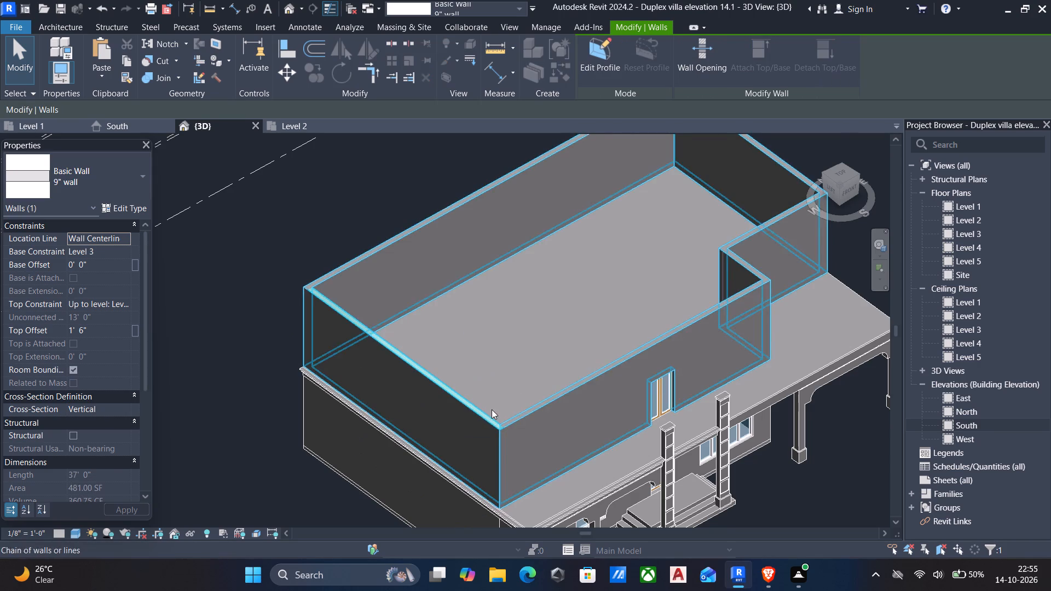
pyautogui.click(542, 409)
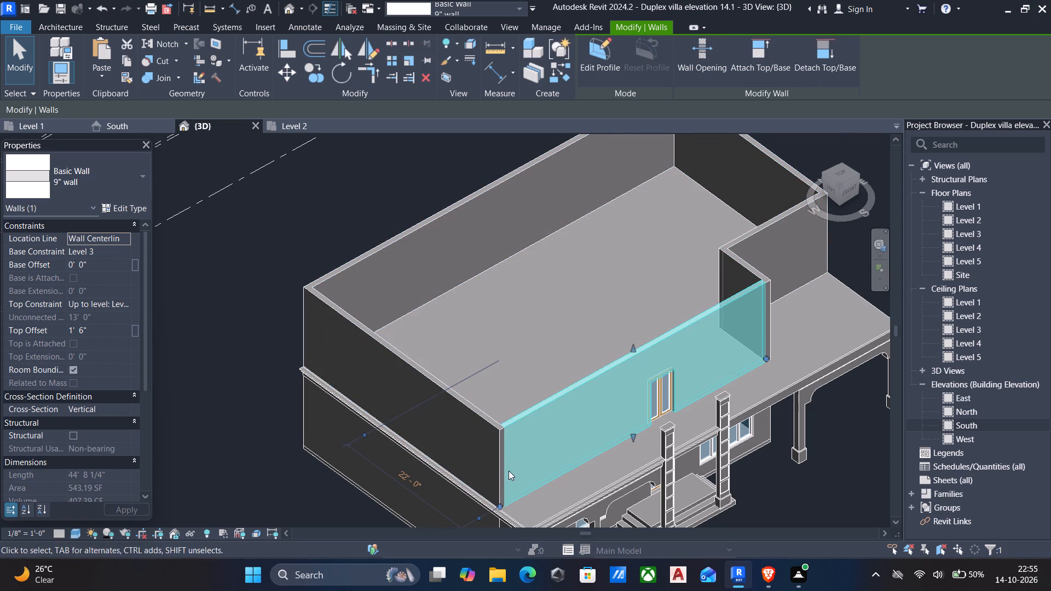
pyautogui.click(505, 478)
pyautogui.click(426, 225)
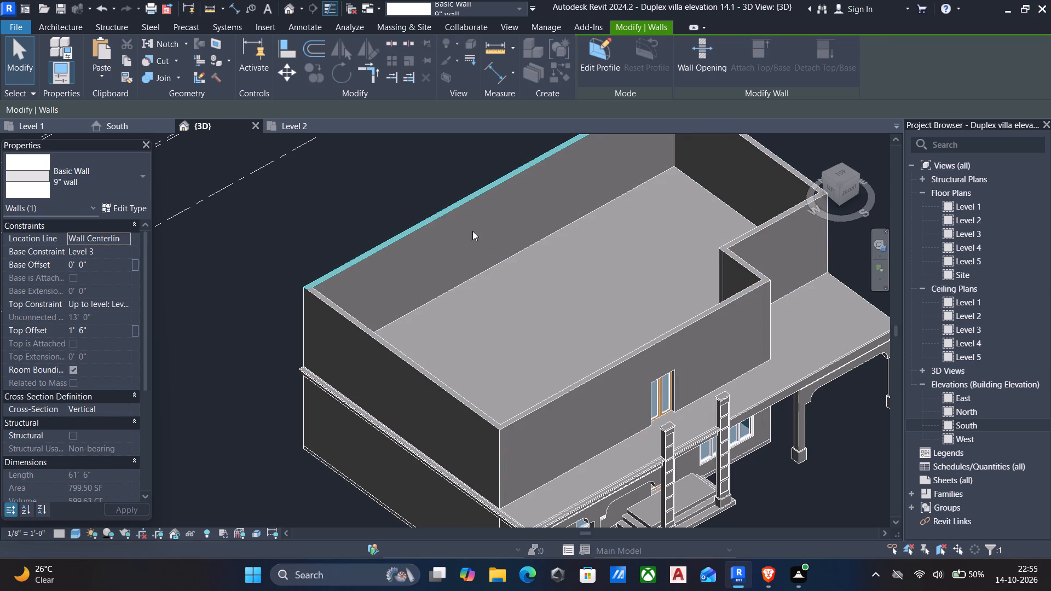
pyautogui.moveTo(476, 189); pyautogui.dragTo(482, 189)
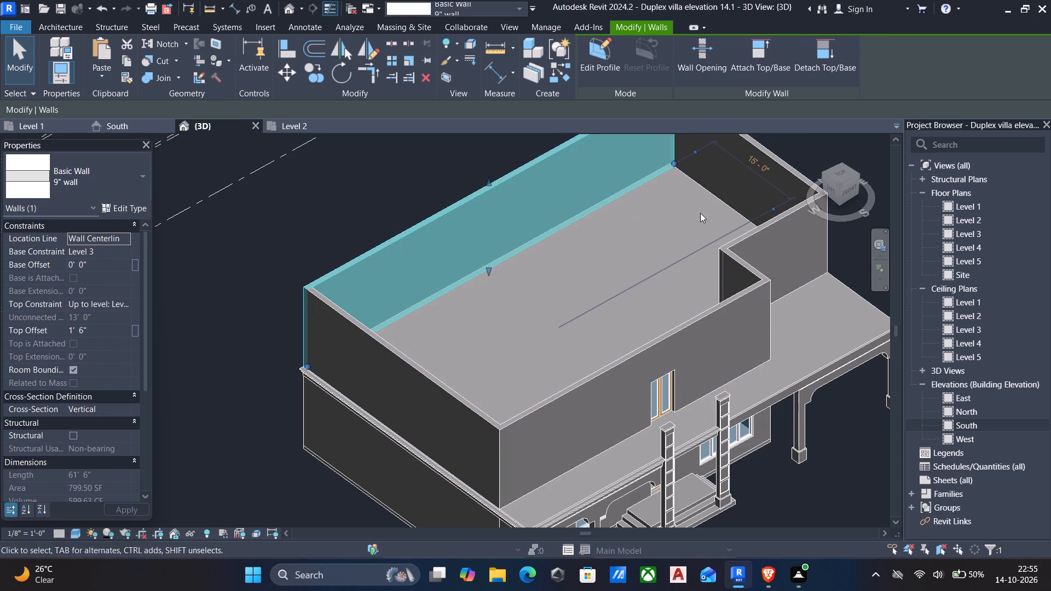
pyautogui.click(731, 204)
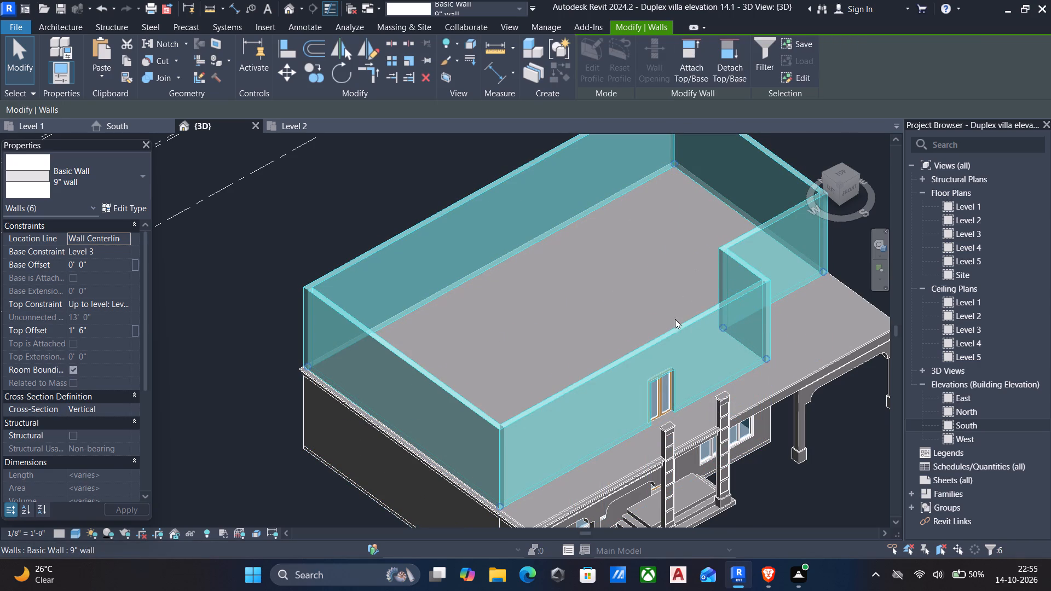
pyautogui.click(110, 328)
pyautogui.press('0')
pyautogui.press("'")
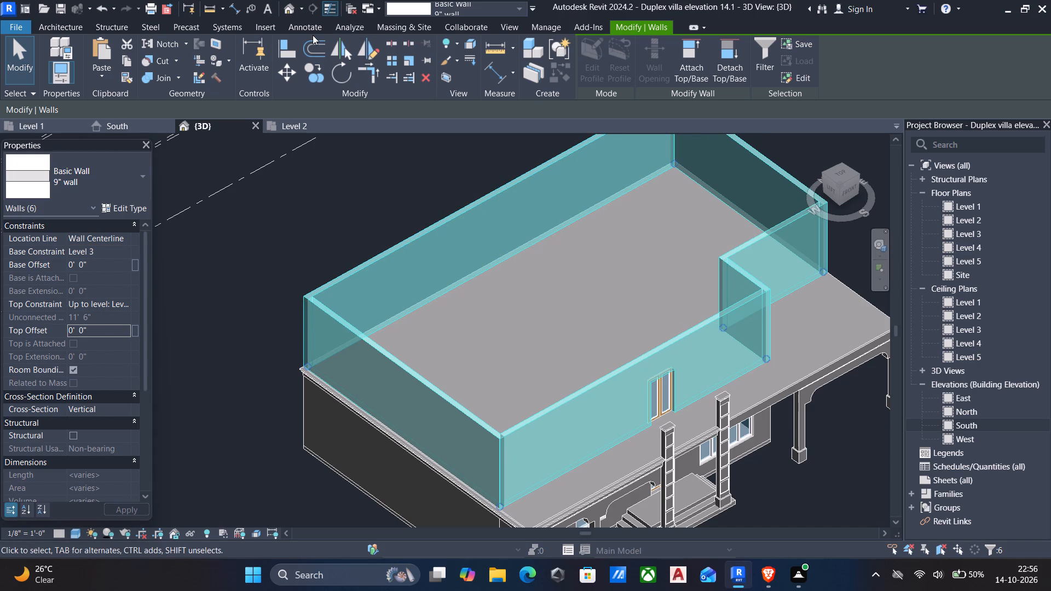
# Examine the villa from the front, comparing the tops of the upper walls with the Level 5 line.
pyautogui.scroll(-2, 453, 195)
pyautogui.keyDown('shift'); pyautogui.moveTo(453, 217); pyautogui.dragTo(362, 238, button='middle'); pyautogui.keyUp('shift')
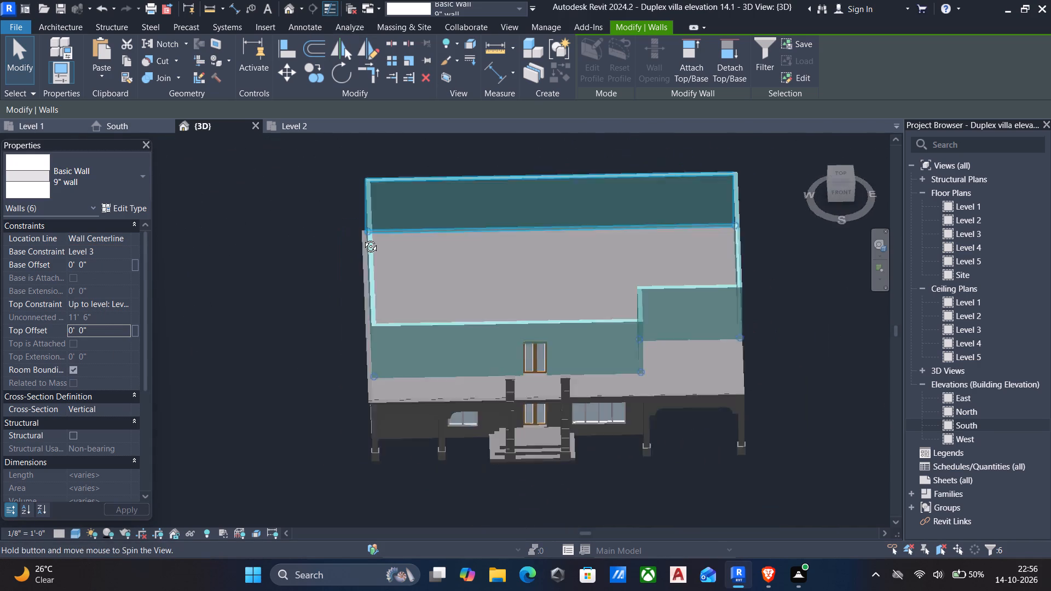
pyautogui.keyDown('shift'); pyautogui.moveTo(362, 238); pyautogui.dragTo(354, 160, button='middle'); pyautogui.keyUp('shift')
pyautogui.moveTo(419, 302); pyautogui.dragTo(425, 281, button='middle')
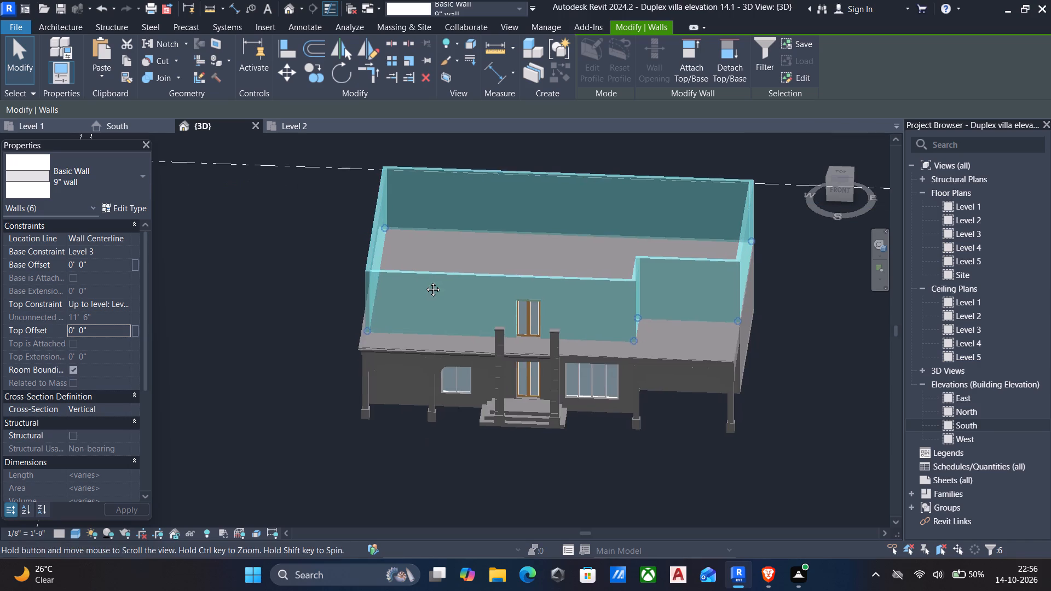
pyautogui.moveTo(425, 281); pyautogui.dragTo(425, 280, button='middle')
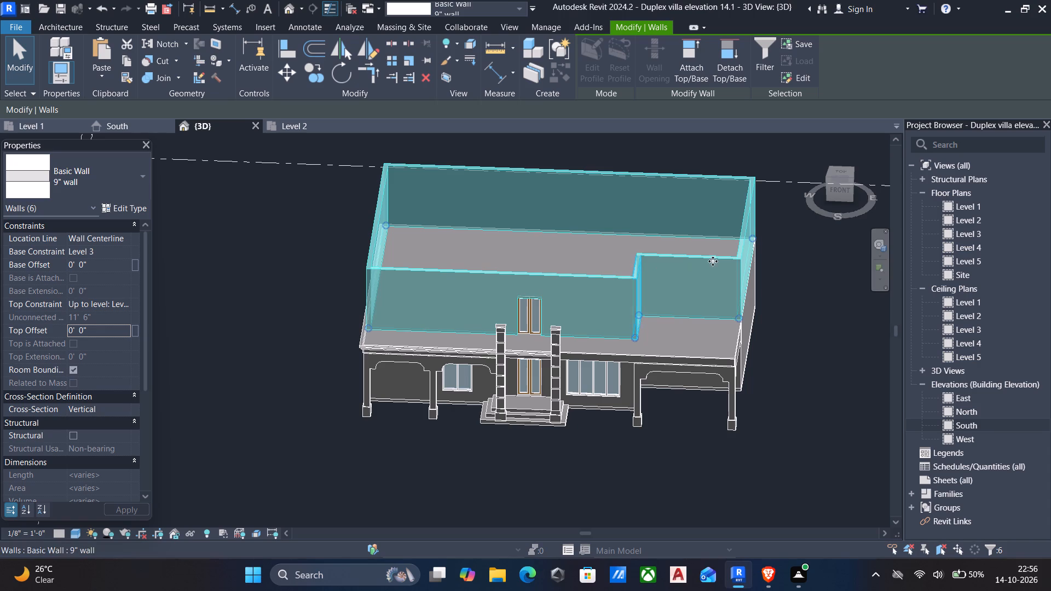
pyautogui.click(839, 195)
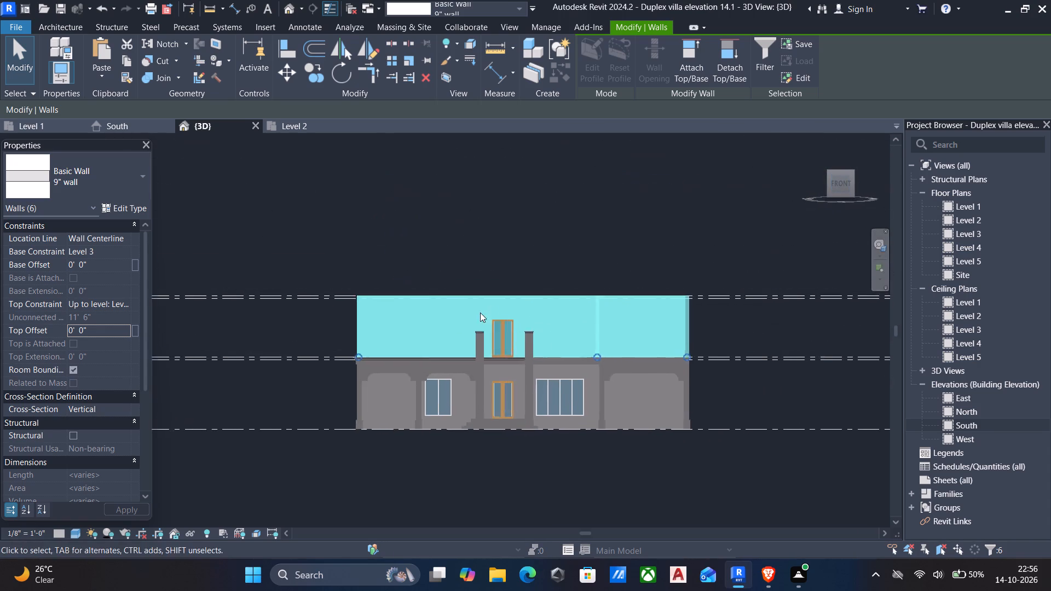
pyautogui.scroll(1, 451, 331)
pyautogui.moveTo(446, 332); pyautogui.dragTo(672, 356, button='middle')
pyautogui.scroll(1, 540, 369)
pyautogui.moveTo(540, 369); pyautogui.dragTo(646, 393, button='middle')
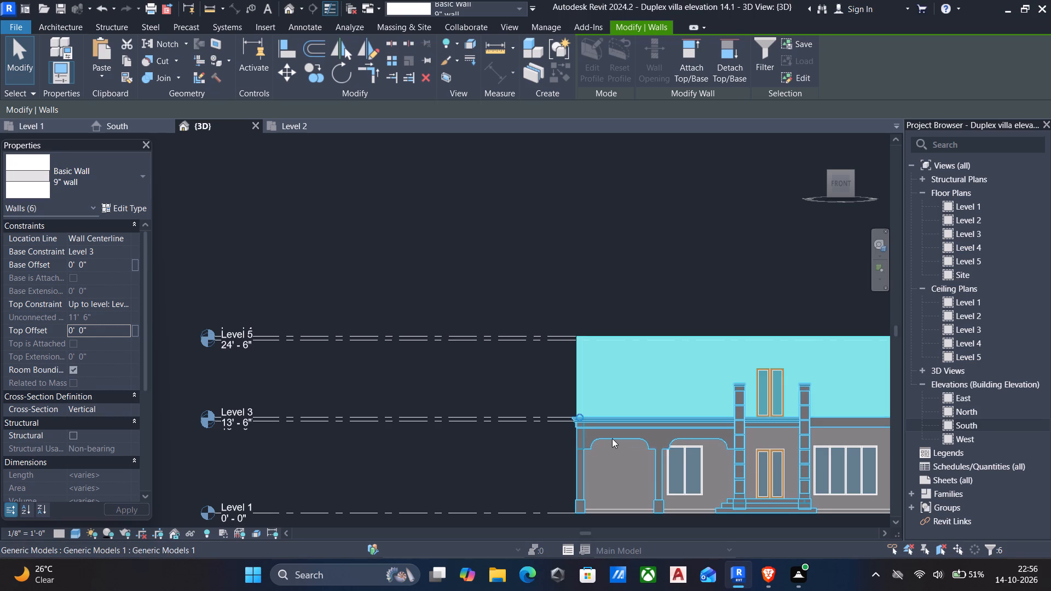
# Open the in-place generic model of the porches for editing.
pyautogui.click(612, 438)
pyautogui.moveTo(508, 410); pyautogui.dragTo(369, 407, button='middle')
pyautogui.scroll(-2, 368, 407)
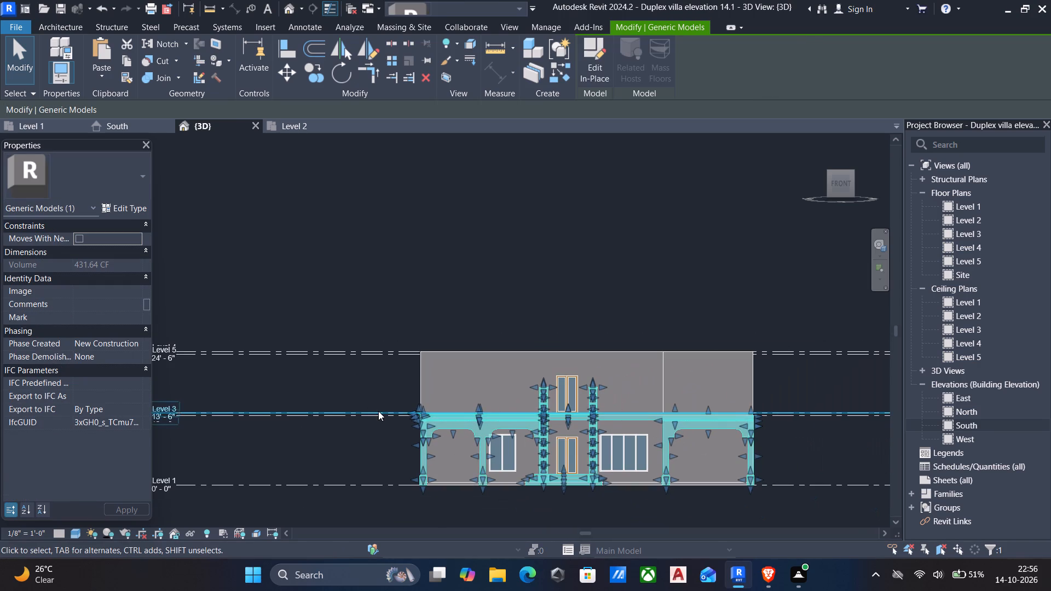
pyautogui.moveTo(378, 411); pyautogui.dragTo(588, 427, button='middle')
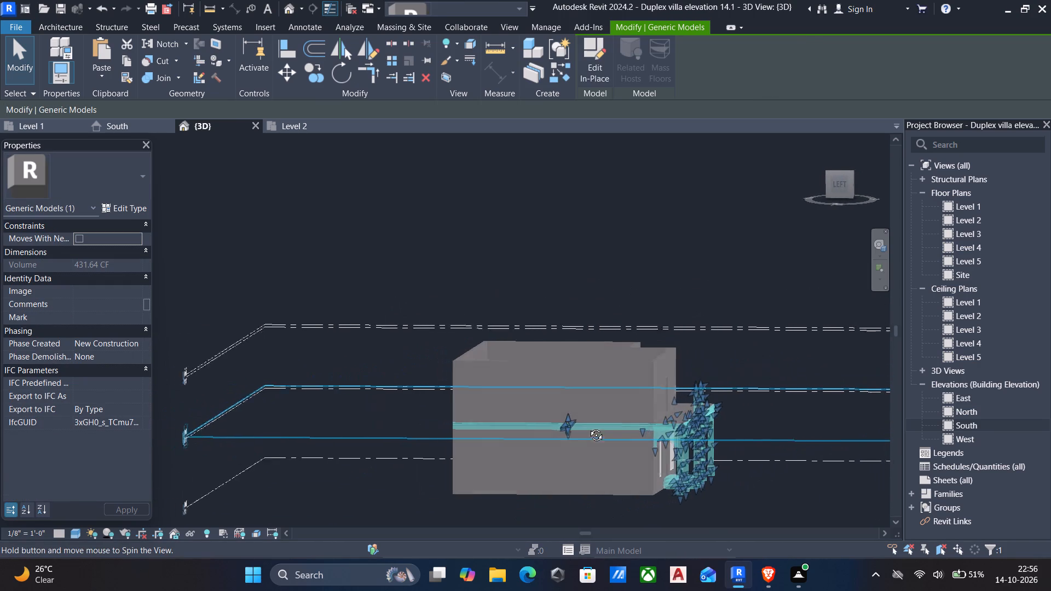
pyautogui.moveTo(588, 427); pyautogui.dragTo(592, 426, button='middle')
pyautogui.click(593, 52)
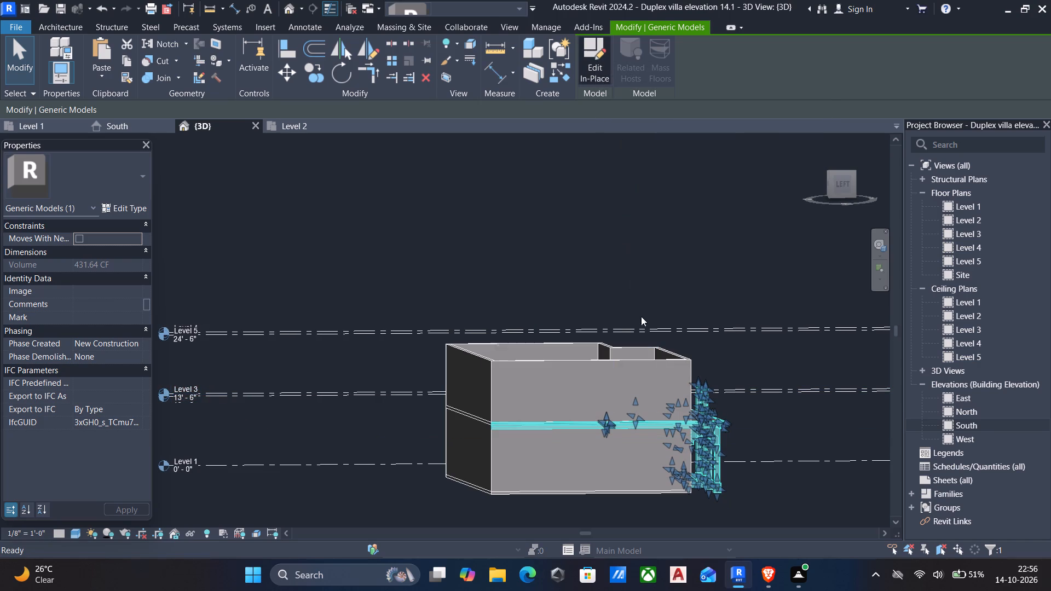
# Raise the top of the two-arch porch extrusion slightly above the cornice beside the entrance columns.
pyautogui.keyDown('shift'); pyautogui.moveTo(657, 437); pyautogui.dragTo(636, 405, button='middle'); pyautogui.keyUp('shift')
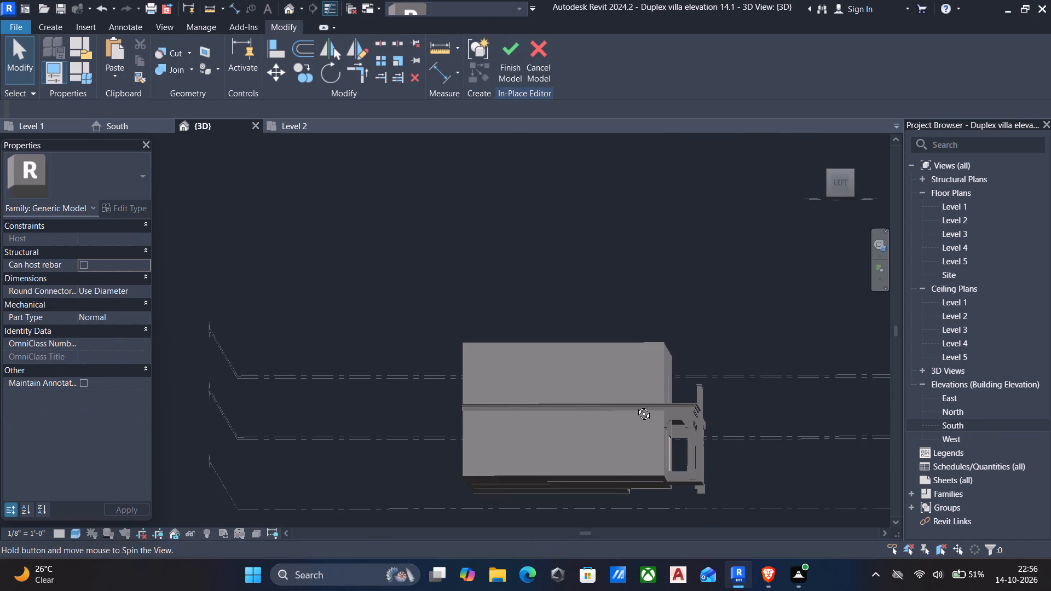
pyautogui.keyDown('shift'); pyautogui.moveTo(636, 405); pyautogui.dragTo(644, 435, button='middle'); pyautogui.keyUp('shift')
pyautogui.scroll(3, 740, 460)
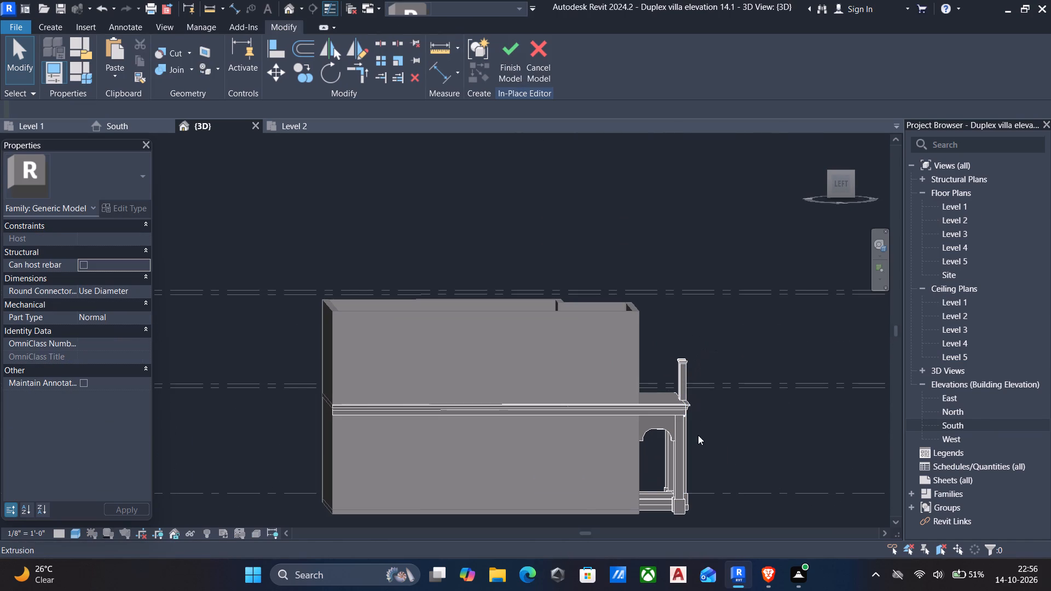
pyautogui.moveTo(691, 443); pyautogui.dragTo(634, 391, button='middle')
pyautogui.keyDown('shift'); pyautogui.moveTo(621, 396); pyautogui.dragTo(574, 420, button='middle'); pyautogui.keyUp('shift')
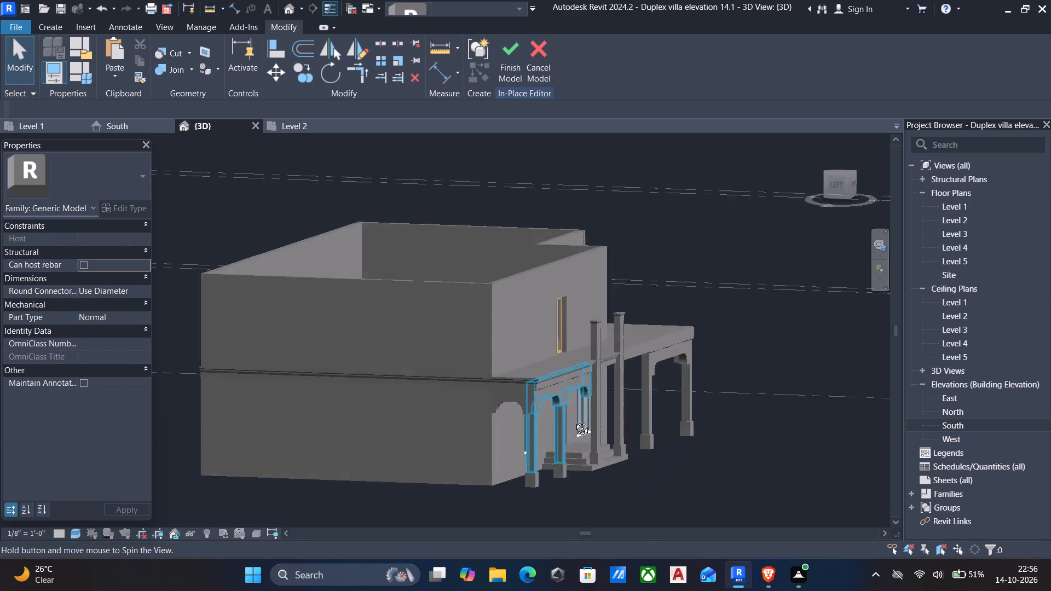
pyautogui.keyDown('shift'); pyautogui.moveTo(574, 420); pyautogui.dragTo(496, 476, button='middle'); pyautogui.keyUp('shift')
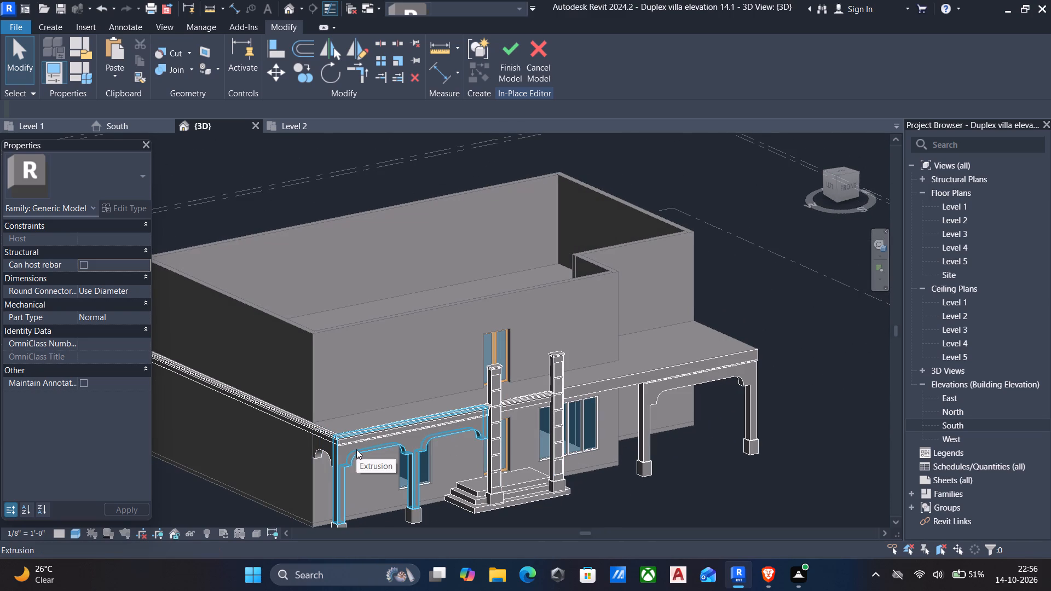
pyautogui.scroll(5, 340, 448)
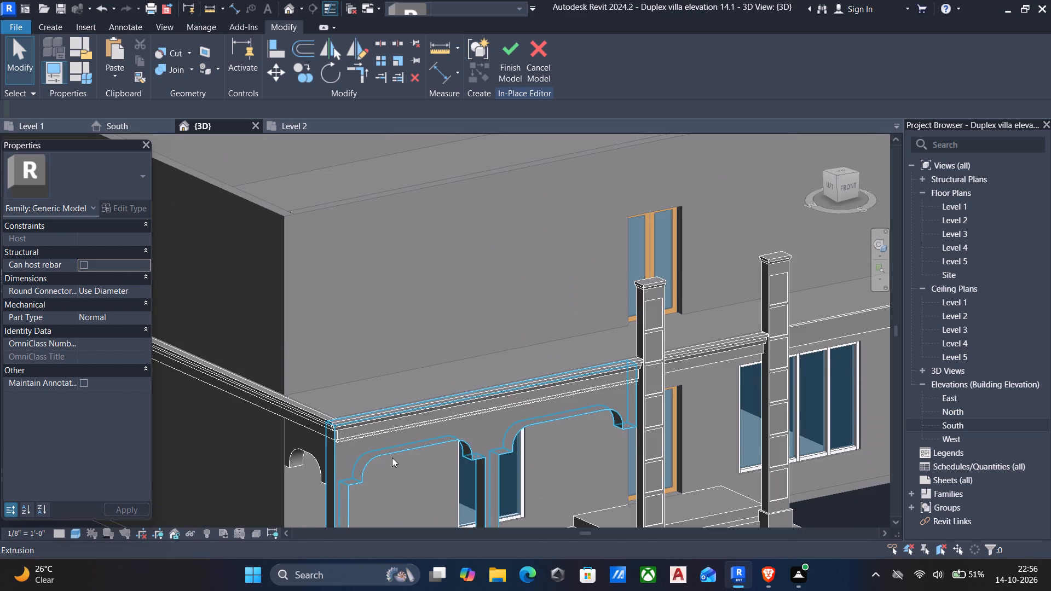
pyautogui.click(389, 451)
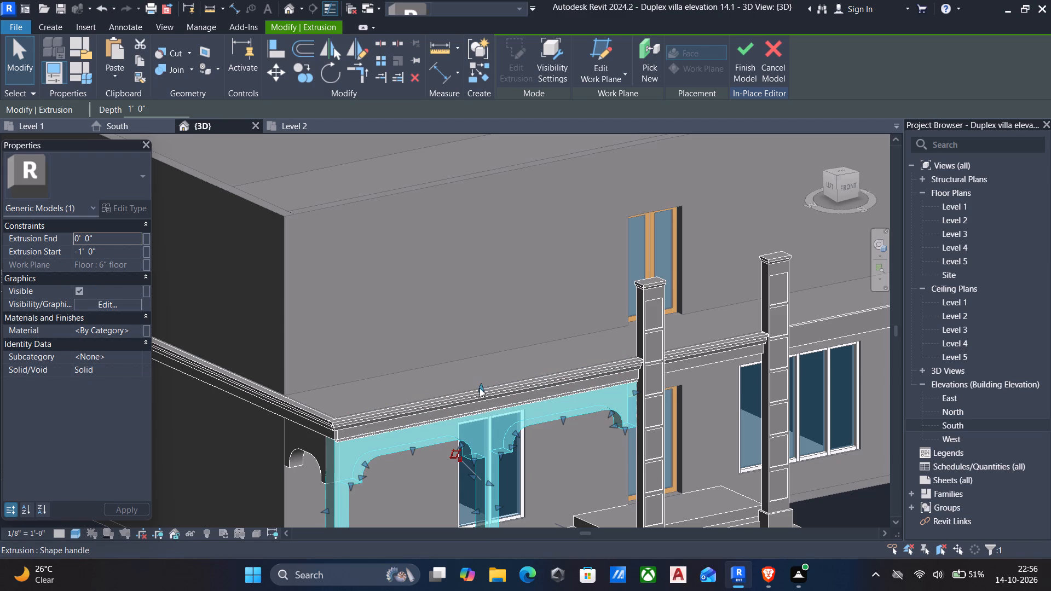
pyautogui.moveTo(480, 387); pyautogui.dragTo(481, 377)
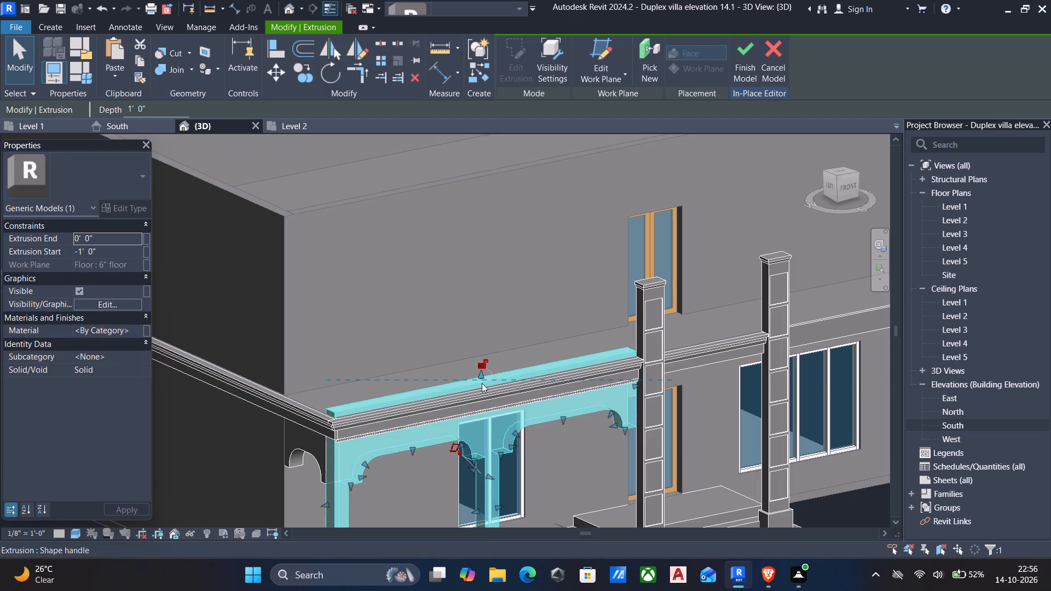
# On the top face of the raised two-arch porch extrusion, create an 8" deep extrusion from a rectangle about 2'-2" long at its outer corner.
pyautogui.moveTo(389, 433); pyautogui.dragTo(482, 489, button='middle')
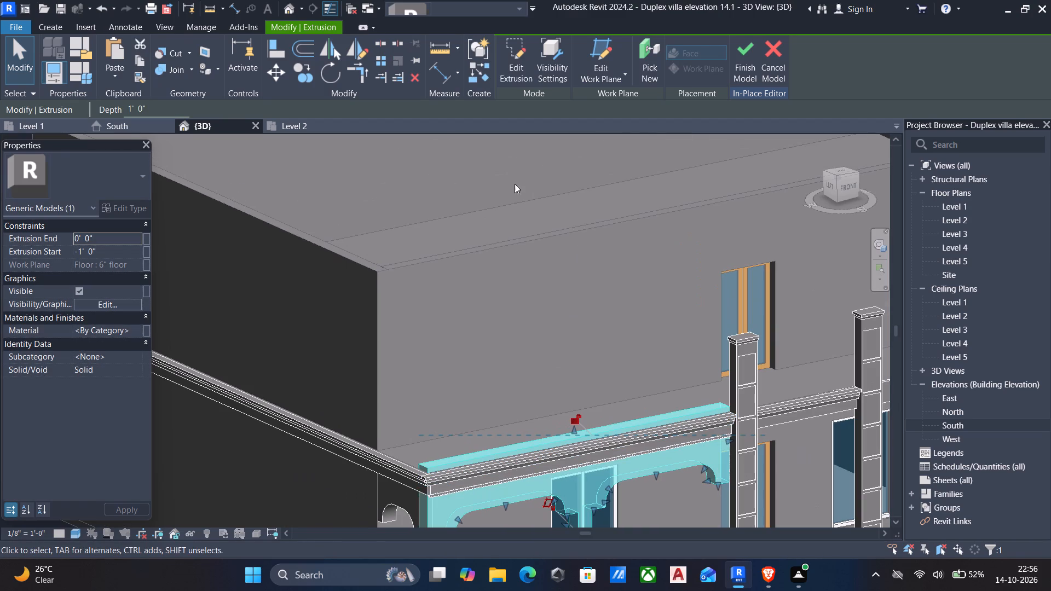
pyautogui.click(47, 23)
pyautogui.click(119, 51)
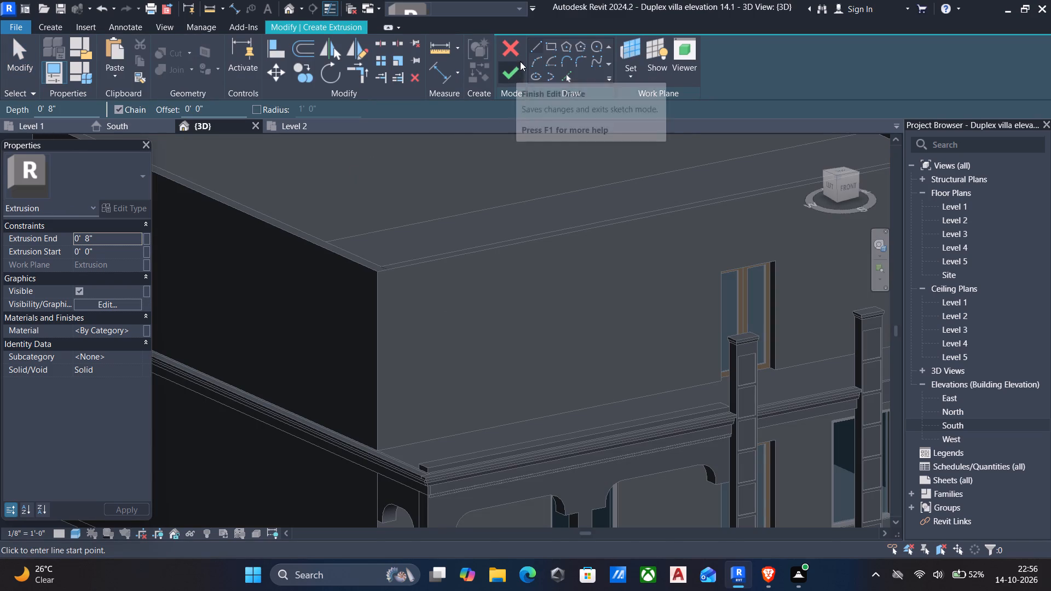
pyautogui.click(625, 83)
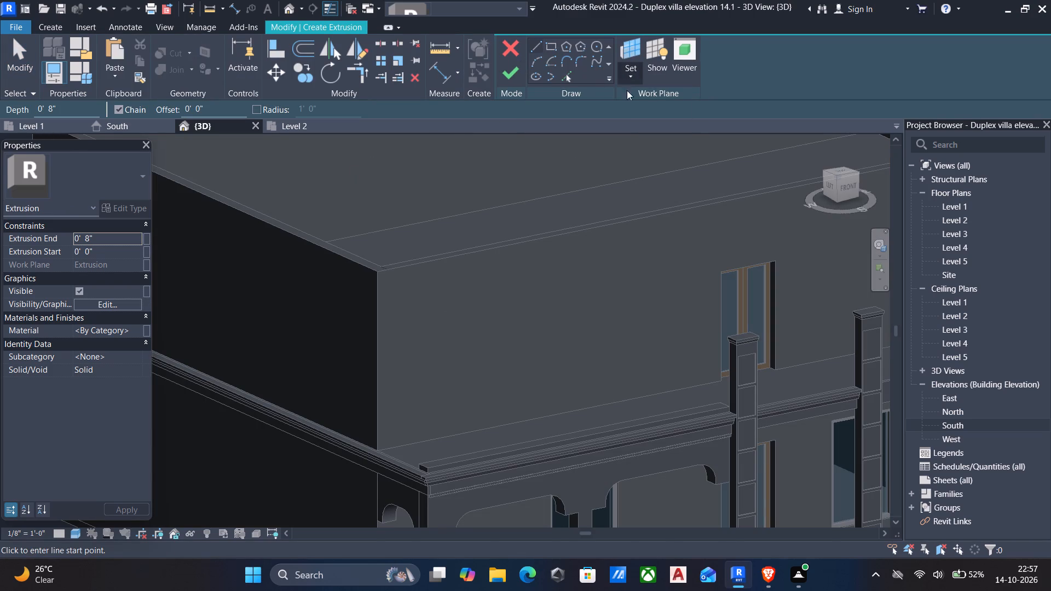
pyautogui.click(657, 128)
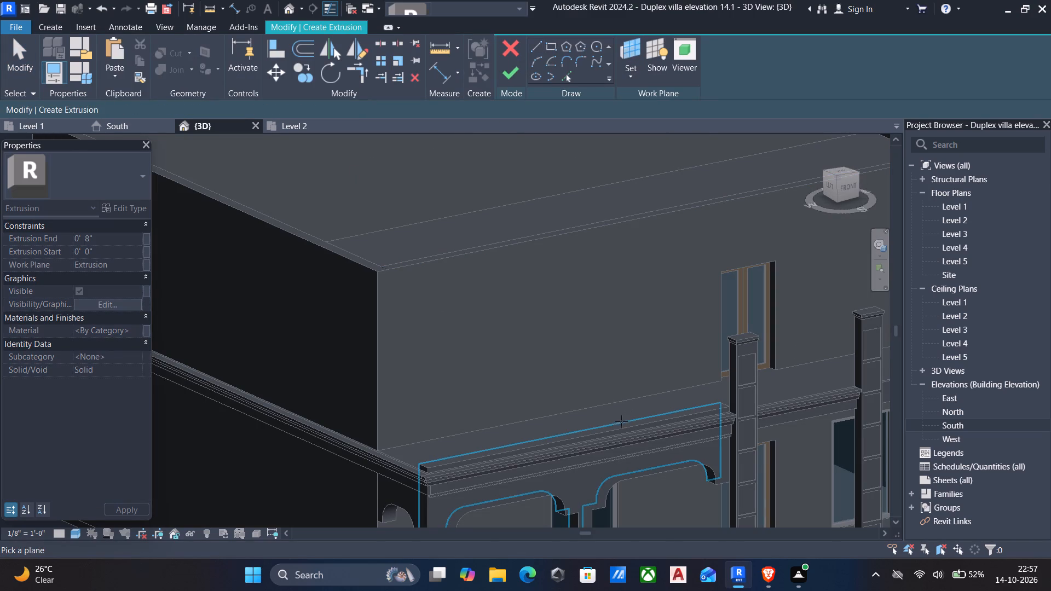
pyautogui.click(620, 425)
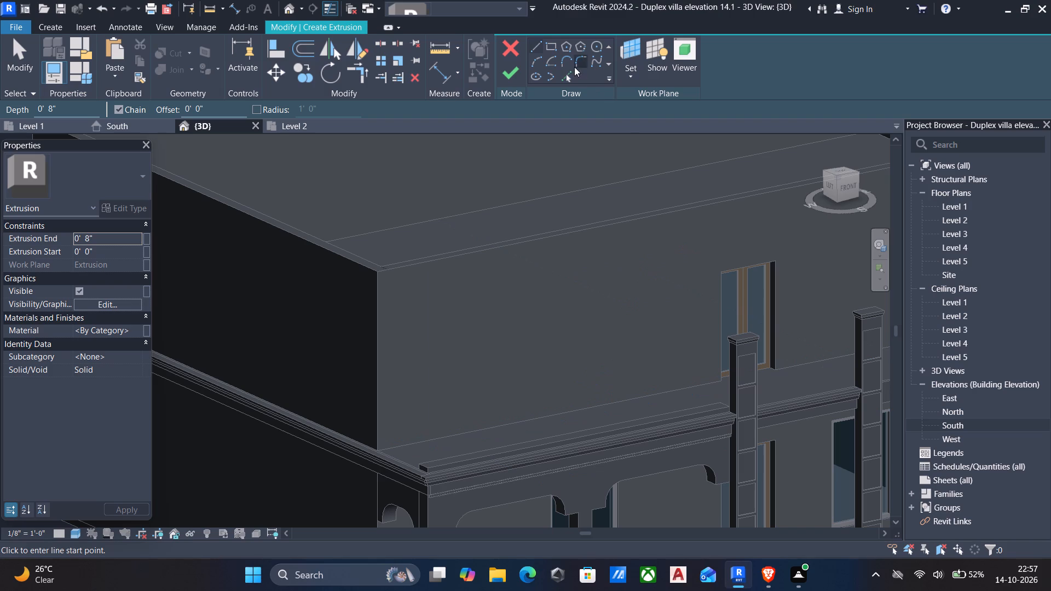
pyautogui.click(551, 44)
pyautogui.scroll(5, 418, 480)
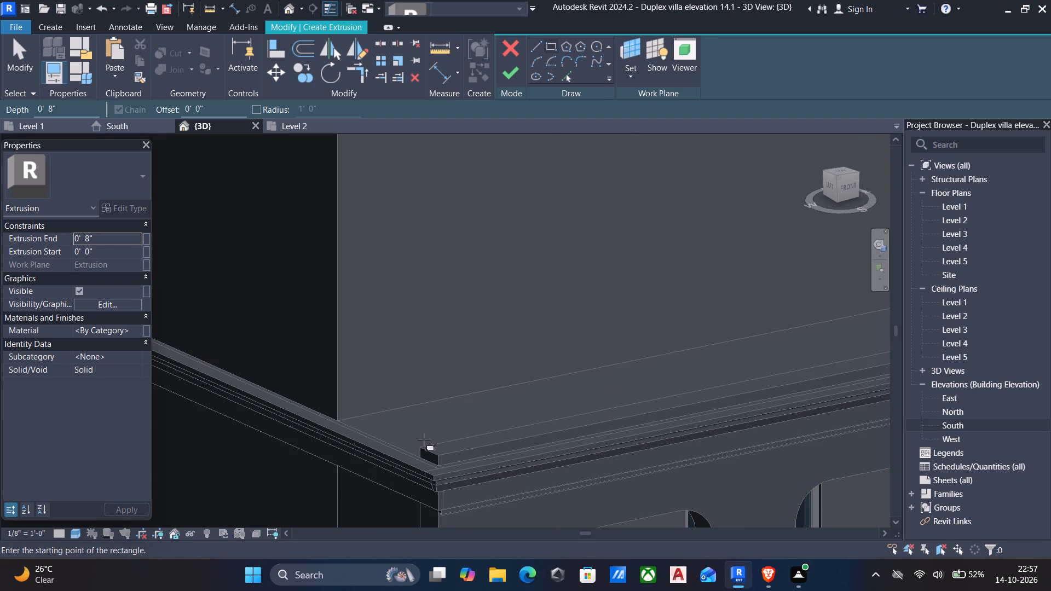
pyautogui.click(438, 456)
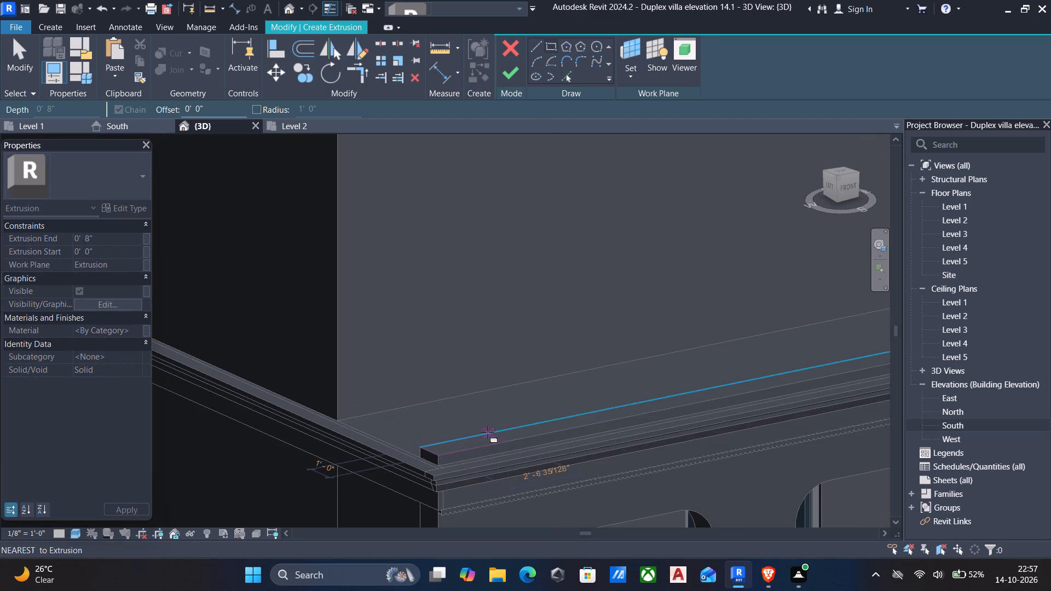
pyautogui.click(487, 432)
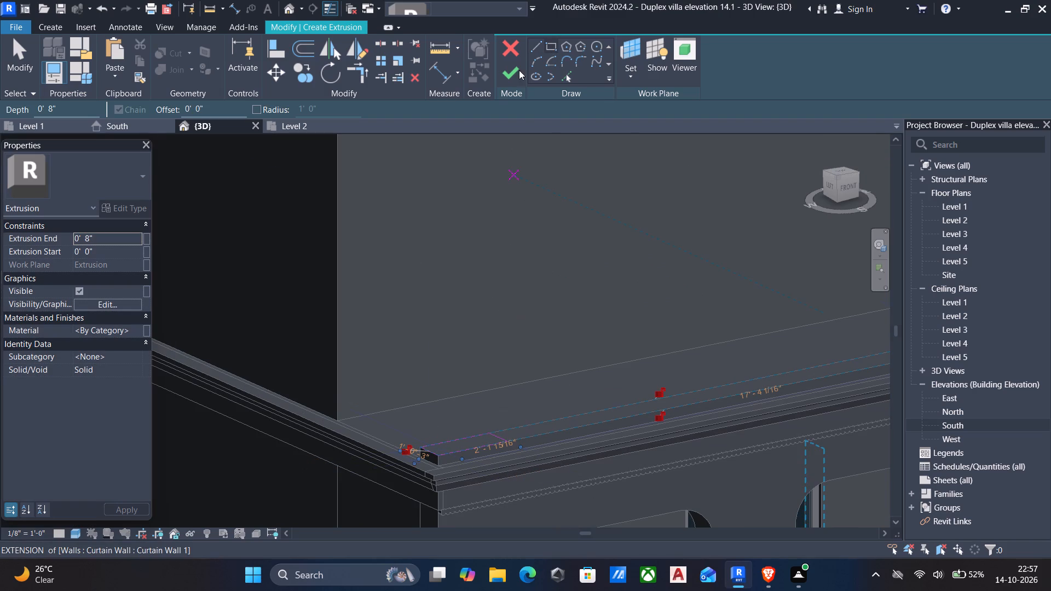
pyautogui.moveTo(516, 71); pyautogui.dragTo(506, 81)
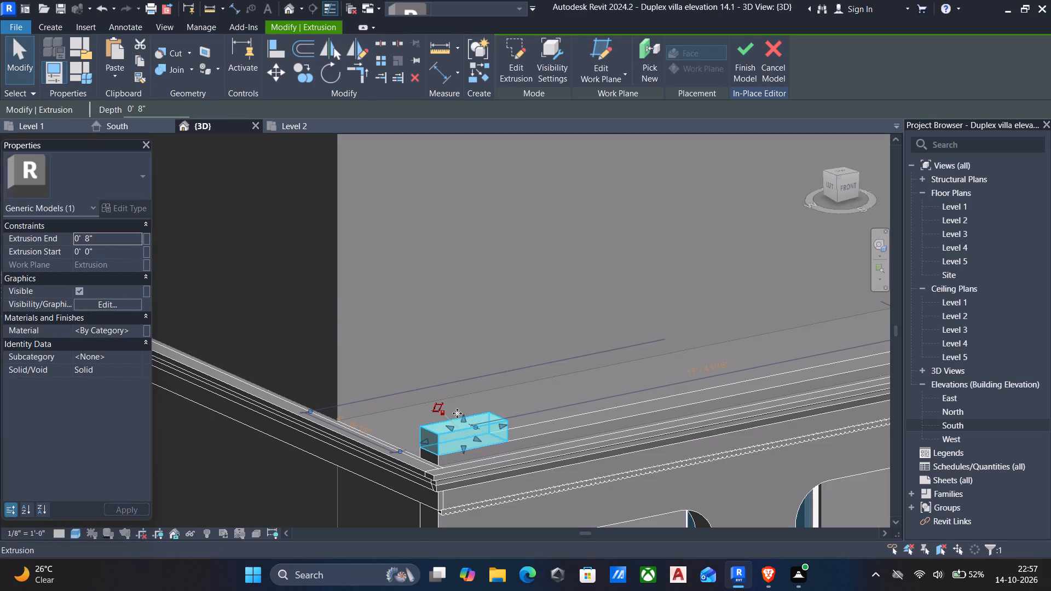
# Stretch the new corner block vertically to an extrusion end of about 2' 5" and an extrusion start of about 4".
pyautogui.moveTo(461, 415); pyautogui.dragTo(453, 369)
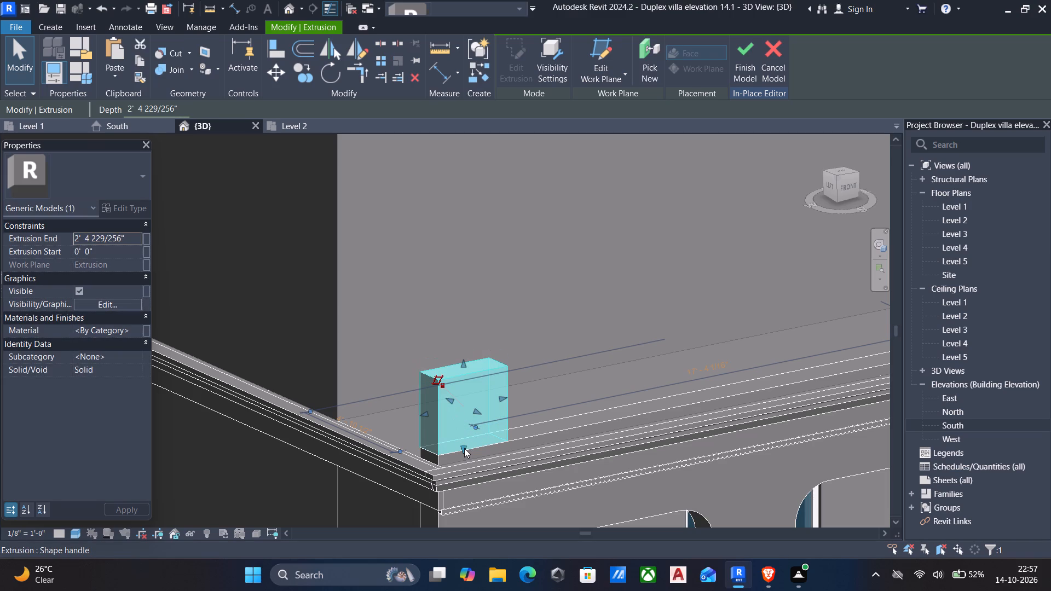
pyautogui.moveTo(464, 448); pyautogui.dragTo(463, 434)
pyautogui.click(448, 460)
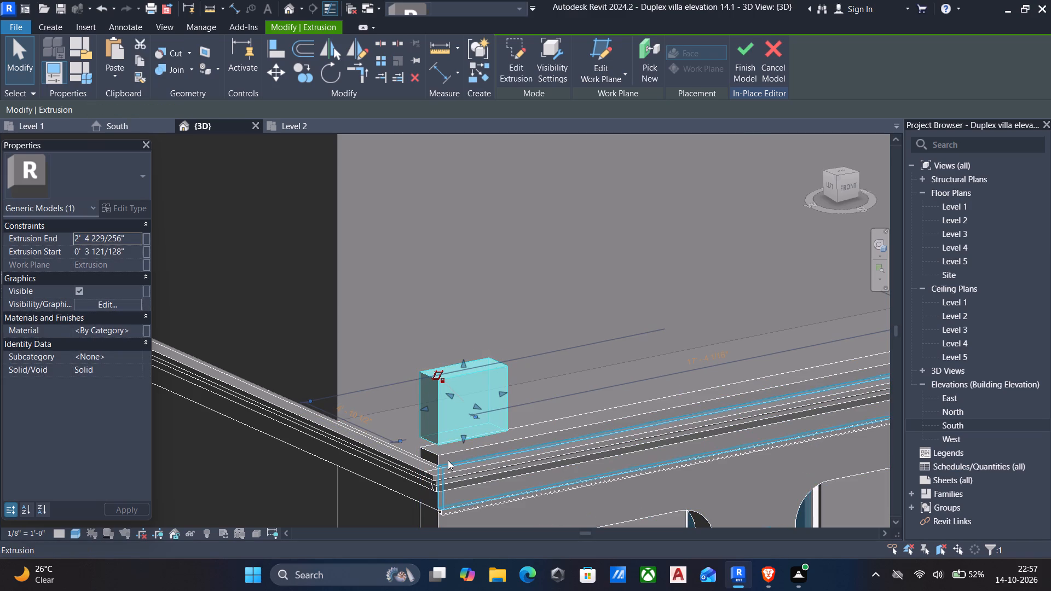
pyautogui.press('Escape')
# Lower the top of the two-arch porch extrusion back down below the top of the cornice.
pyautogui.click(533, 432)
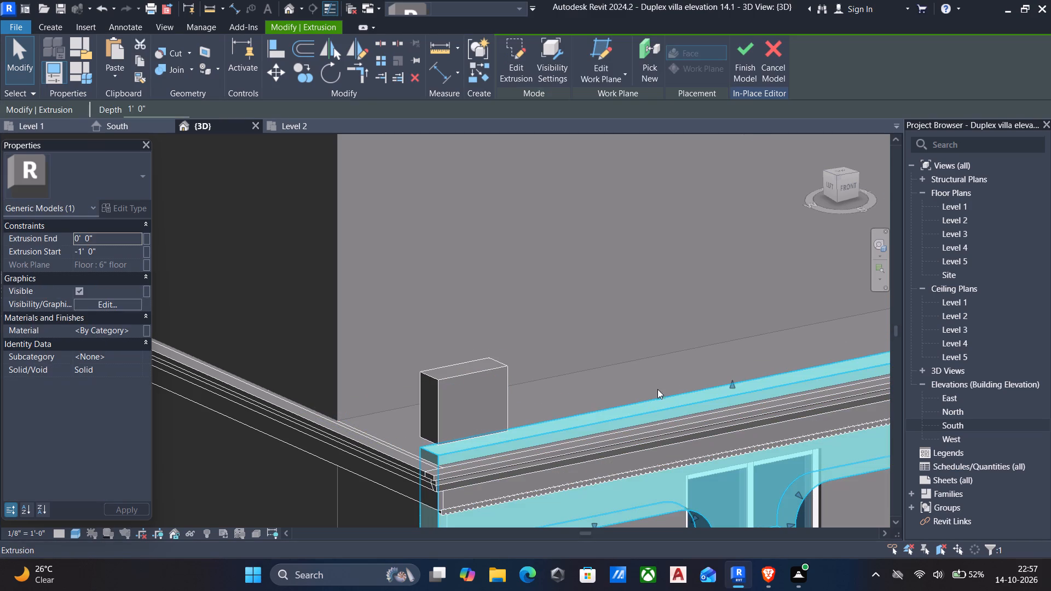
pyautogui.moveTo(733, 385); pyautogui.dragTo(738, 408)
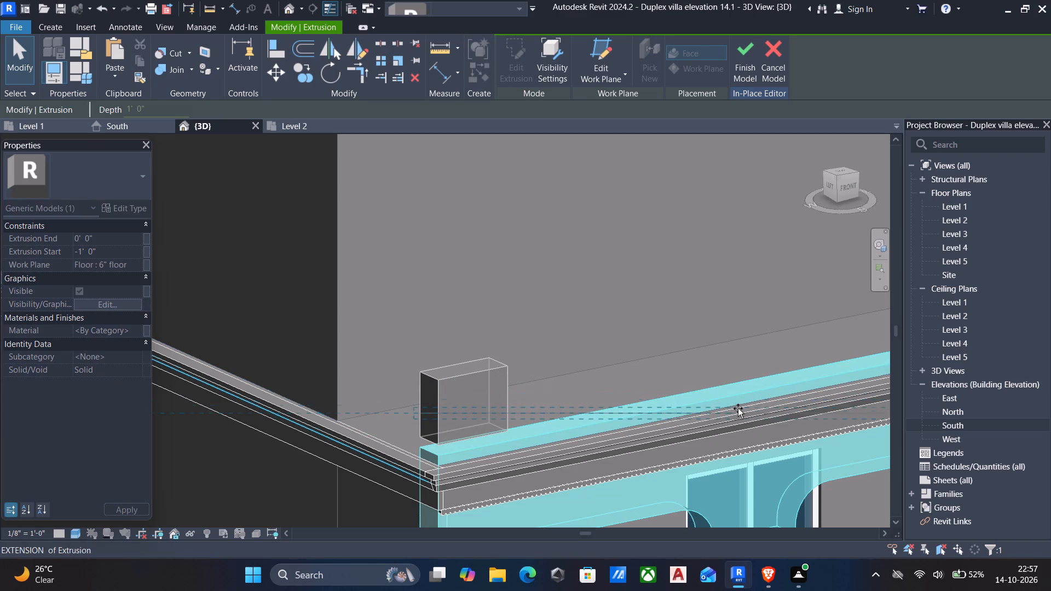
pyautogui.moveTo(738, 408); pyautogui.dragTo(738, 417)
pyautogui.moveTo(676, 424); pyautogui.dragTo(660, 379, button='middle')
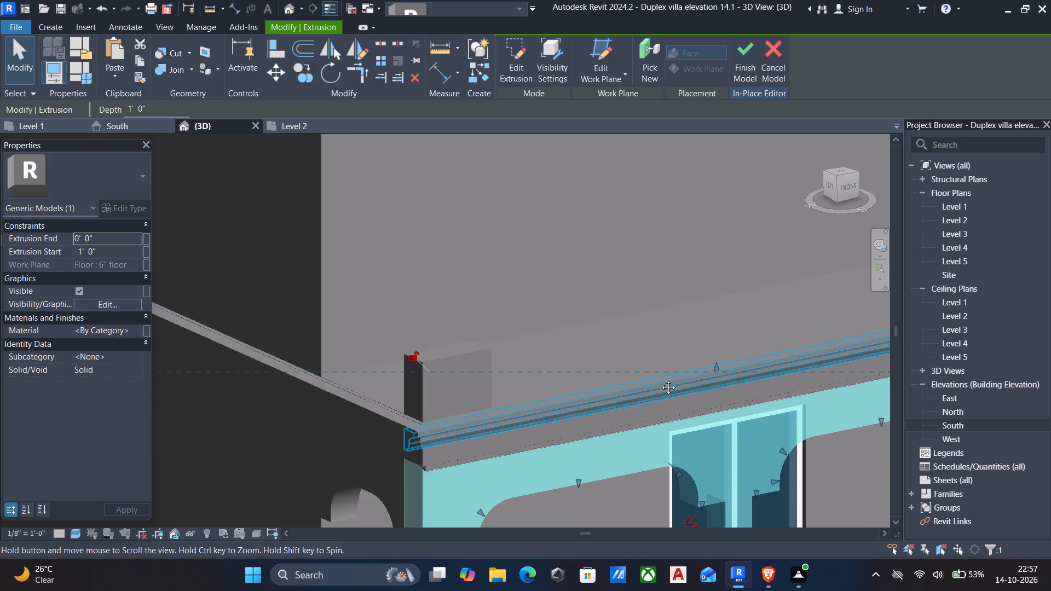
pyautogui.moveTo(660, 379); pyautogui.dragTo(660, 379, button='middle')
pyautogui.press('Escape')
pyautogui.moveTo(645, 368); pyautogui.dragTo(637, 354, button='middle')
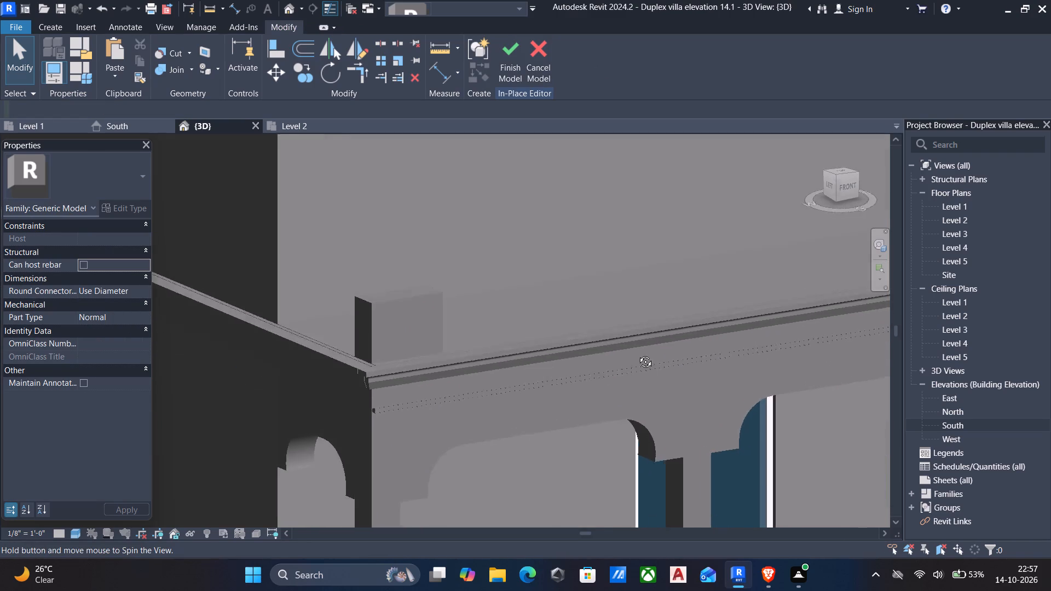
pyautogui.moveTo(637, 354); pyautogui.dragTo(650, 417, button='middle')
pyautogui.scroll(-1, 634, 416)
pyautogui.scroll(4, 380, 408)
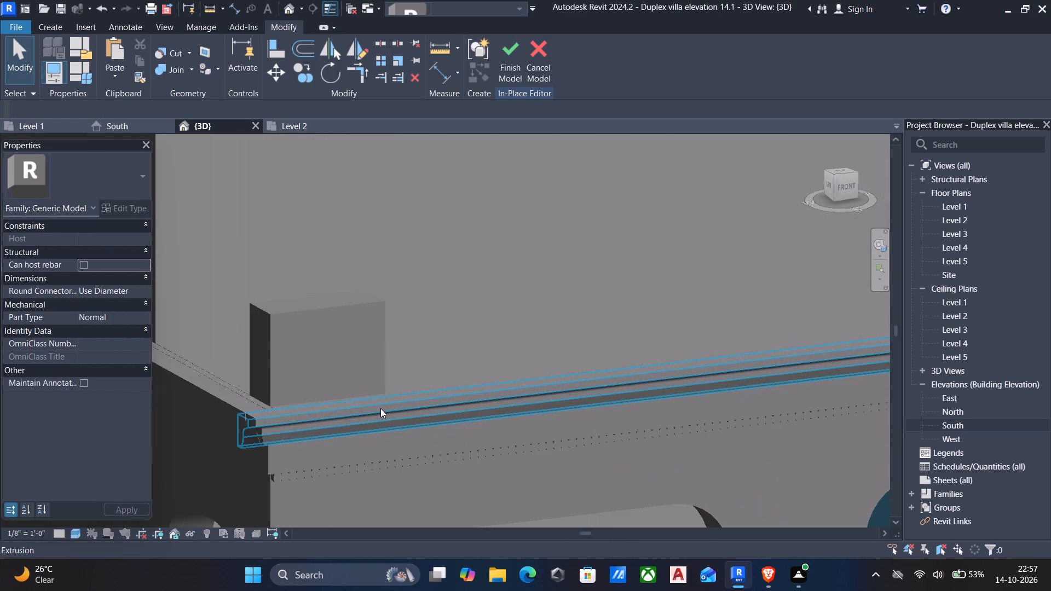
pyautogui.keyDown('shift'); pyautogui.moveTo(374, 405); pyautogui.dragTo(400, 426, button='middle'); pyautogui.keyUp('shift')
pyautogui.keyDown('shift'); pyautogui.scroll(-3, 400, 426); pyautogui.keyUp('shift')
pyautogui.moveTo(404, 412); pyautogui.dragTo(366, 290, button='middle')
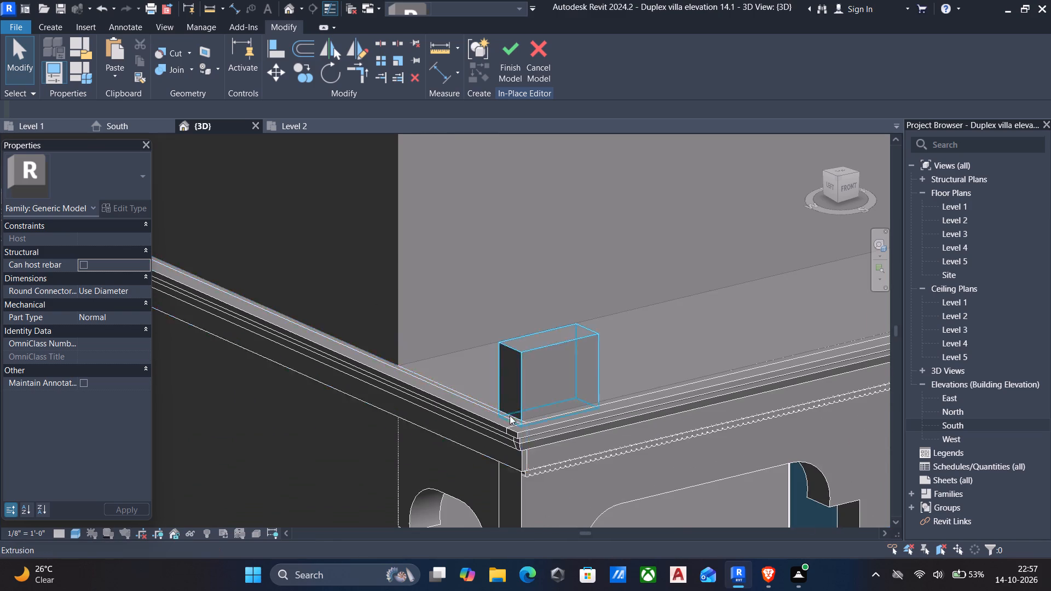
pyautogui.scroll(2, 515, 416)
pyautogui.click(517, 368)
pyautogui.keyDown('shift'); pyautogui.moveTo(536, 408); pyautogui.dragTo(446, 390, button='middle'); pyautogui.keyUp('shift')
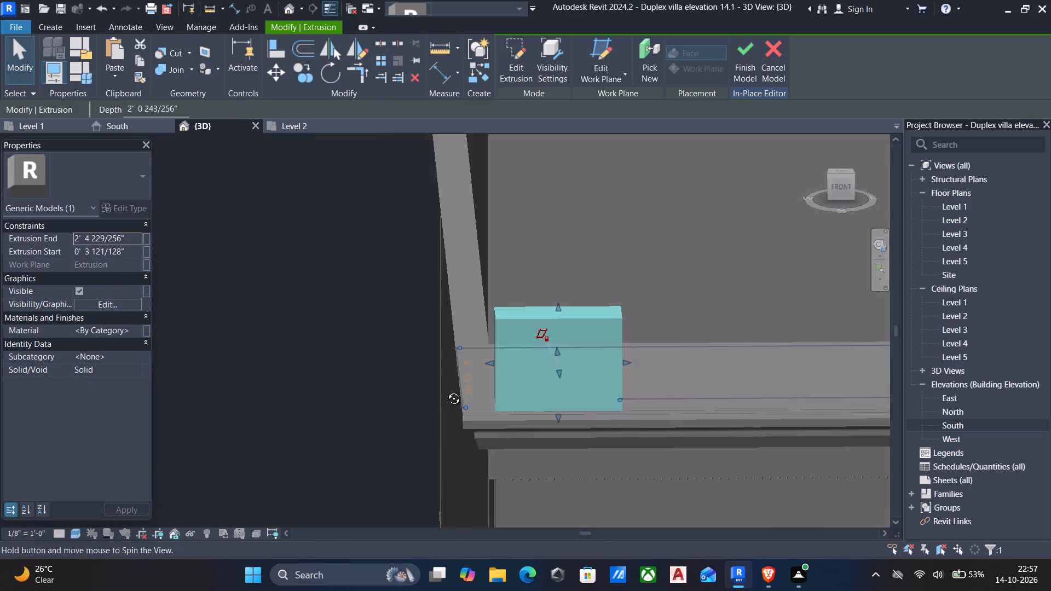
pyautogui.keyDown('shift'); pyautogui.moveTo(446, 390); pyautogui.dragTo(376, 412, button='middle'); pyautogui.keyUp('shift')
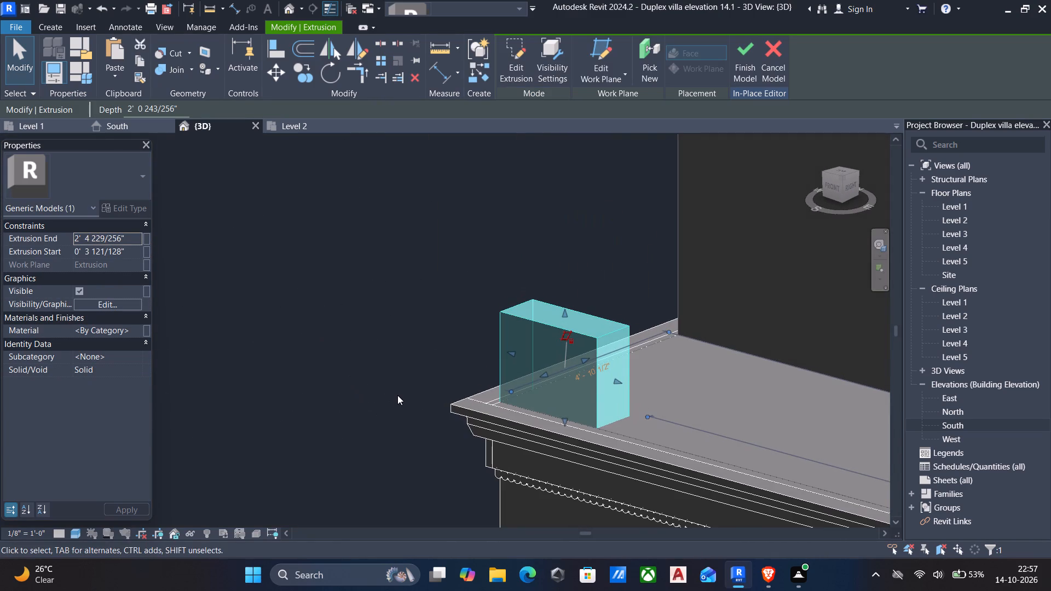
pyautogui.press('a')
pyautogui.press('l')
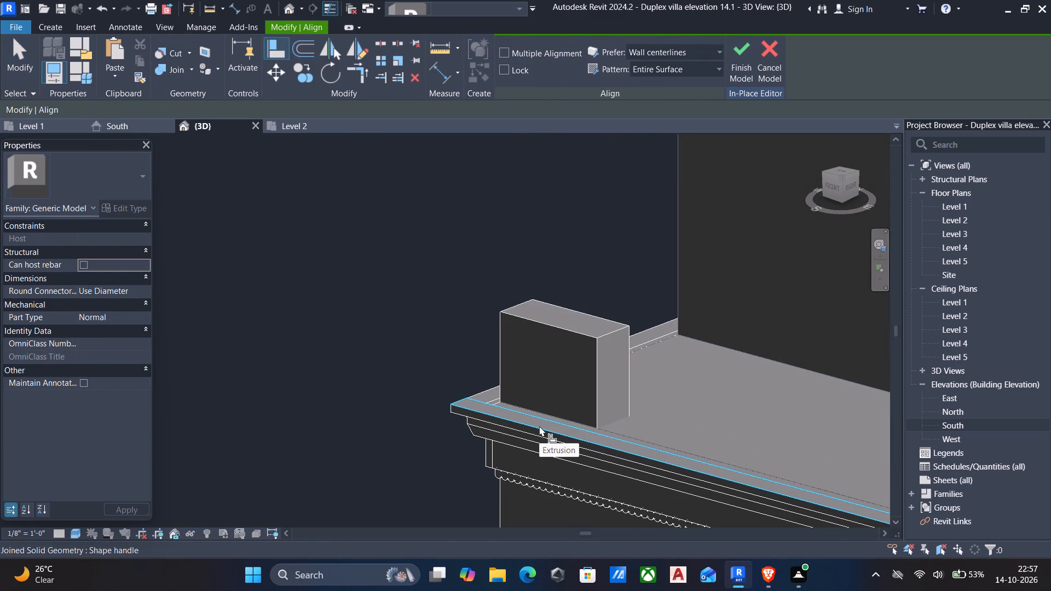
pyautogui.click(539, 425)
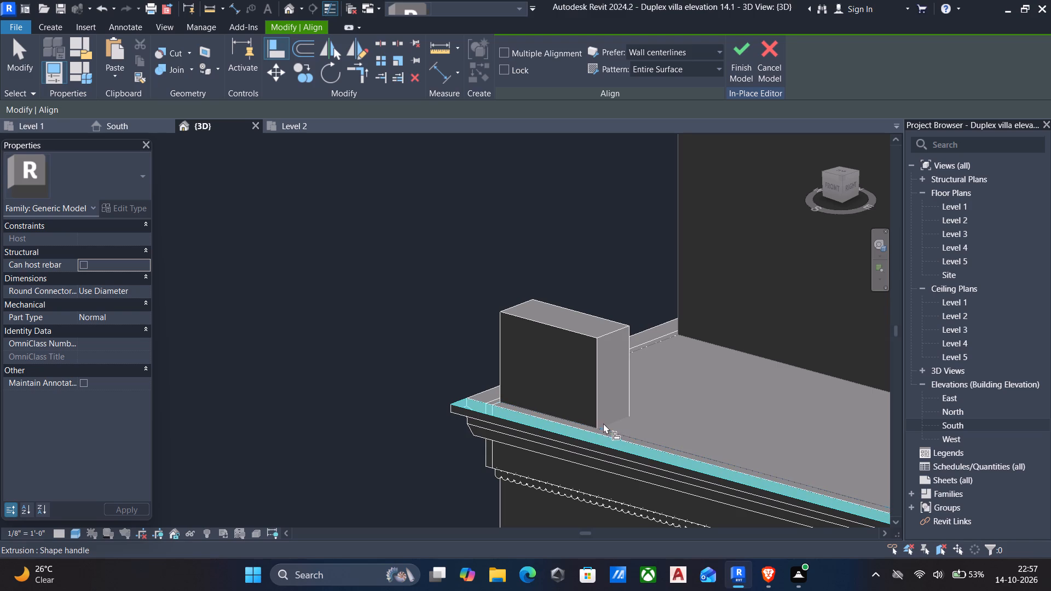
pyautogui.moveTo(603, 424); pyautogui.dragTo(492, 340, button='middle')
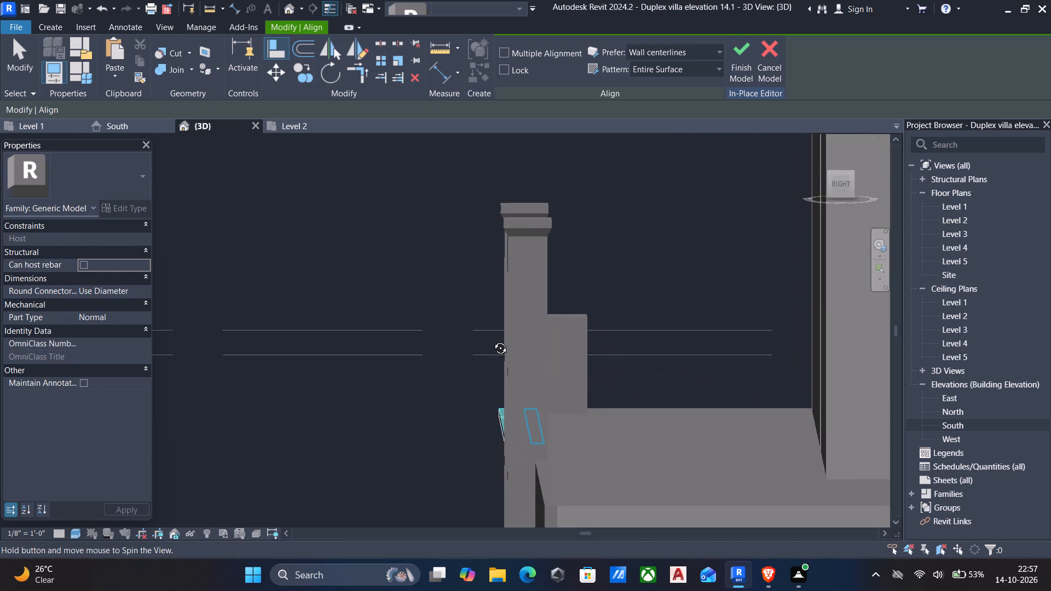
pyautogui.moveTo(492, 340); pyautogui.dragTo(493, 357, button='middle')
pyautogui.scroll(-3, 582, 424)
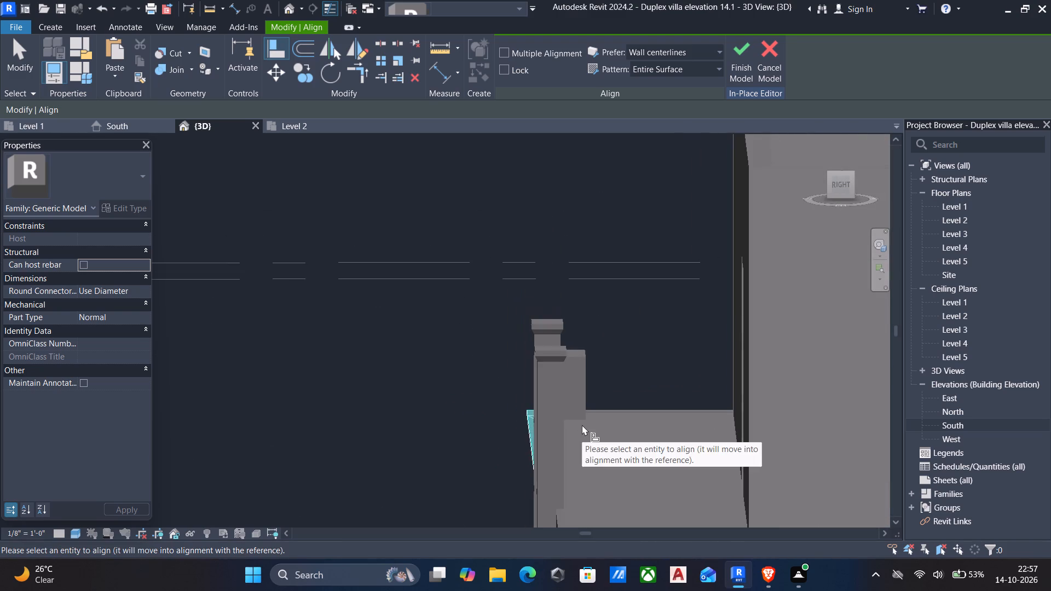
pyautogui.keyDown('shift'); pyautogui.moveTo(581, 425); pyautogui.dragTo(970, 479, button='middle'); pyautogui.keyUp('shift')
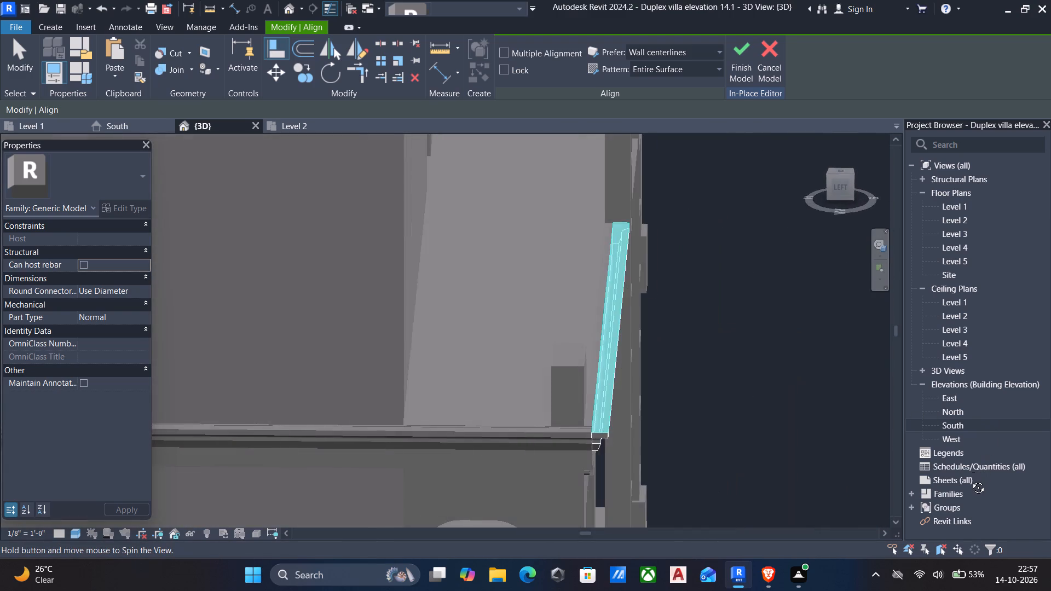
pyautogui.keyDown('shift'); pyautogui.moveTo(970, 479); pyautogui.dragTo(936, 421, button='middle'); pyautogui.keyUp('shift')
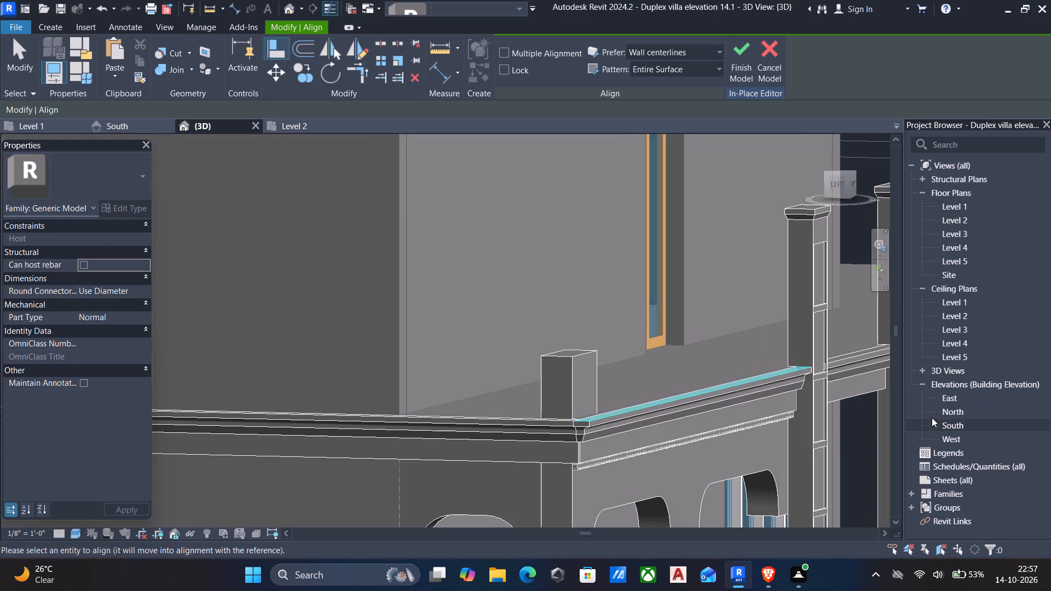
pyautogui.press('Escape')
# Stretch the corner block lengthwise along the front cornice until it reaches the nearest entrance column.
pyautogui.keyDown('shift'); pyautogui.moveTo(798, 409); pyautogui.dragTo(676, 430, button='middle'); pyautogui.keyUp('shift')
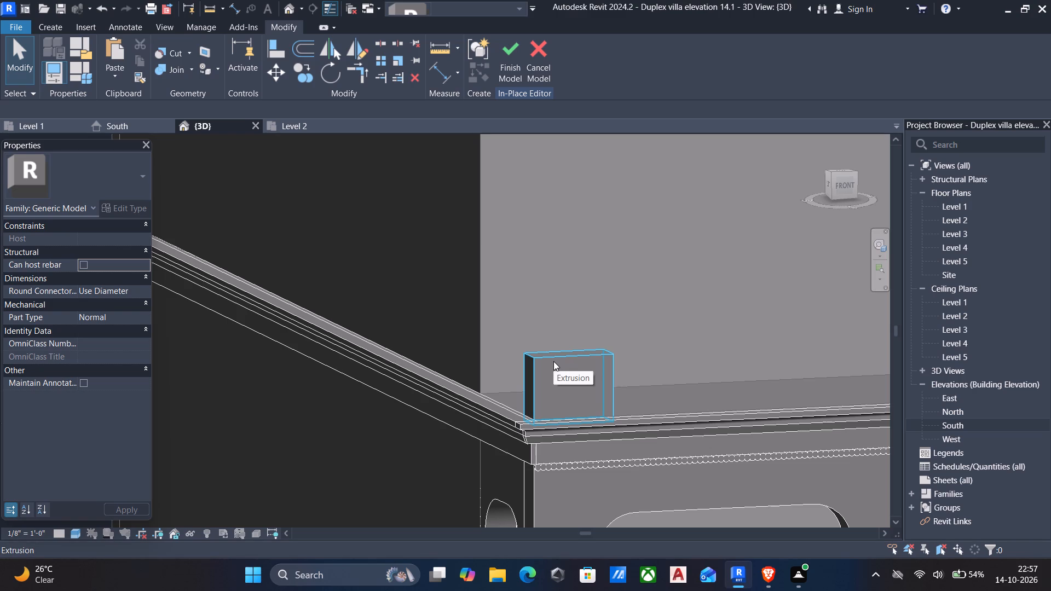
pyautogui.click(553, 361)
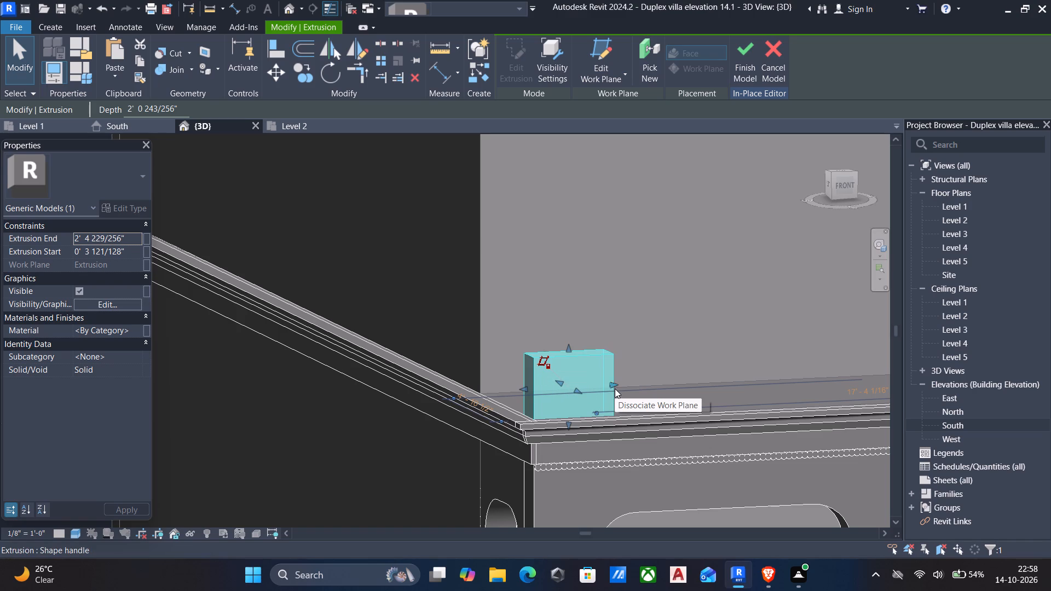
pyautogui.moveTo(613, 384); pyautogui.dragTo(621, 380)
pyautogui.scroll(-6, 676, 384)
pyautogui.moveTo(675, 387); pyautogui.dragTo(621, 380, button='middle')
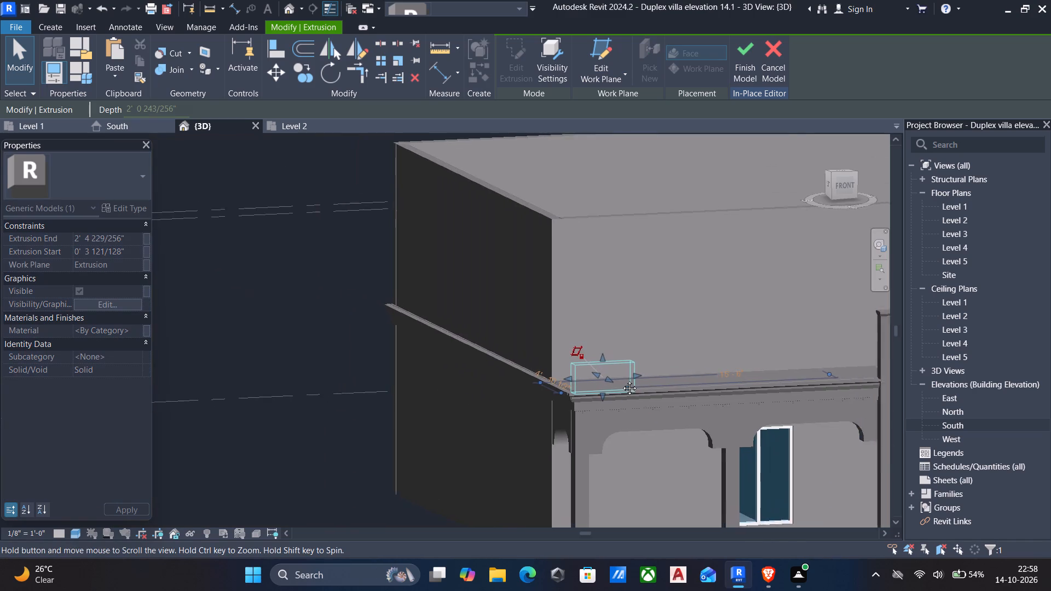
pyautogui.moveTo(621, 380); pyautogui.dragTo(483, 401, button='middle')
pyautogui.moveTo(621, 380); pyautogui.dragTo(725, 369)
pyautogui.scroll(4, 725, 369)
pyautogui.press('Escape')
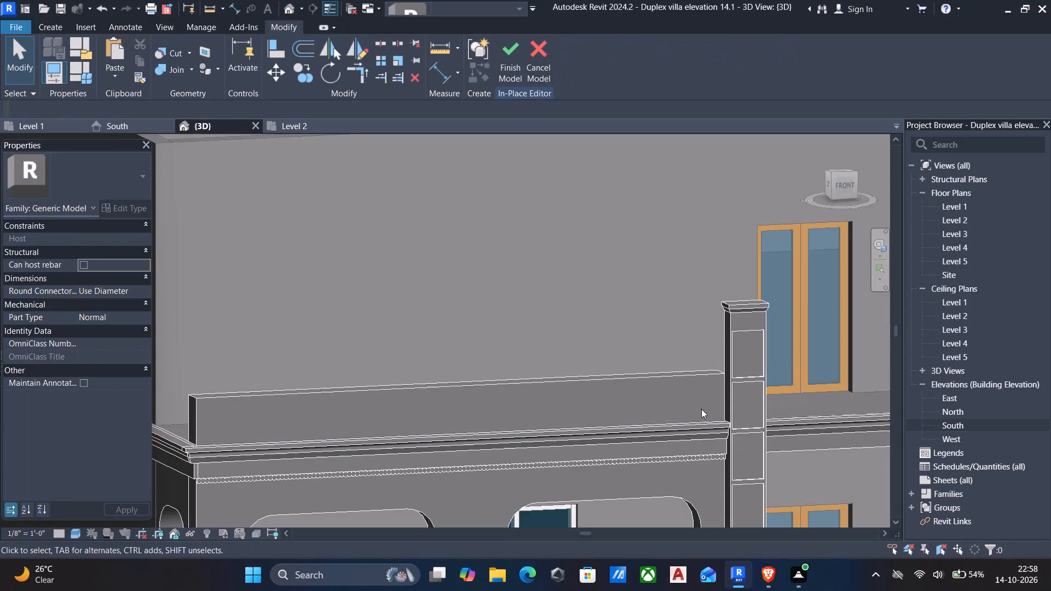
# Pull the parapet extrusion's end slightly back from the entrance column and align it with the column's adjacent side face.
pyautogui.click(700, 377)
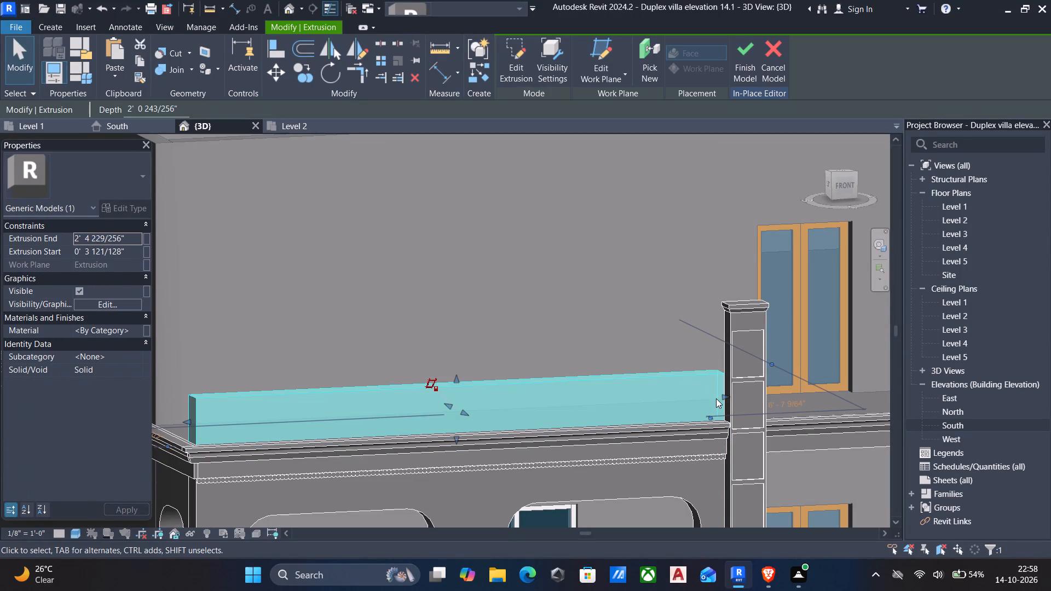
pyautogui.moveTo(720, 397); pyautogui.dragTo(686, 396)
pyautogui.press('a')
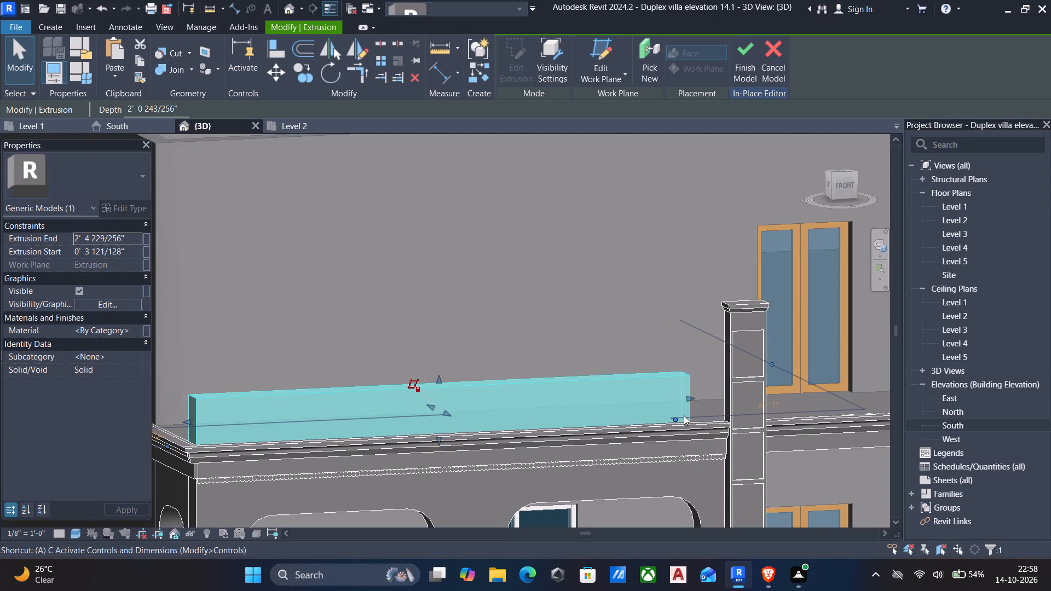
pyautogui.press('l')
pyautogui.keyDown('shift'); pyautogui.moveTo(724, 385); pyautogui.dragTo(724, 387, button='middle'); pyautogui.keyUp('shift')
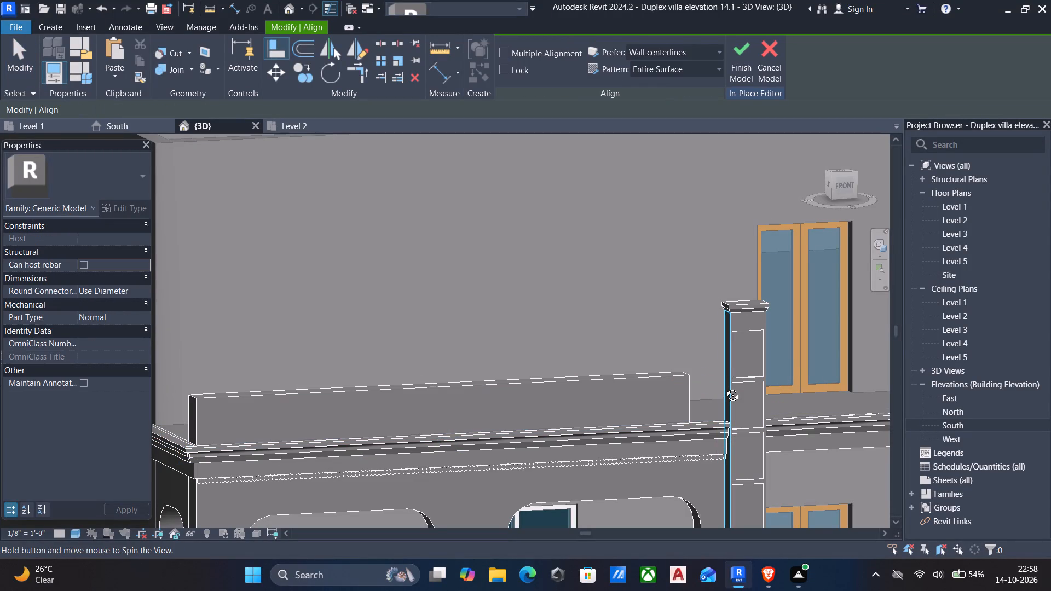
pyautogui.keyDown('shift'); pyautogui.moveTo(724, 387); pyautogui.dragTo(793, 404, button='middle'); pyautogui.keyUp('shift')
pyautogui.click(587, 325)
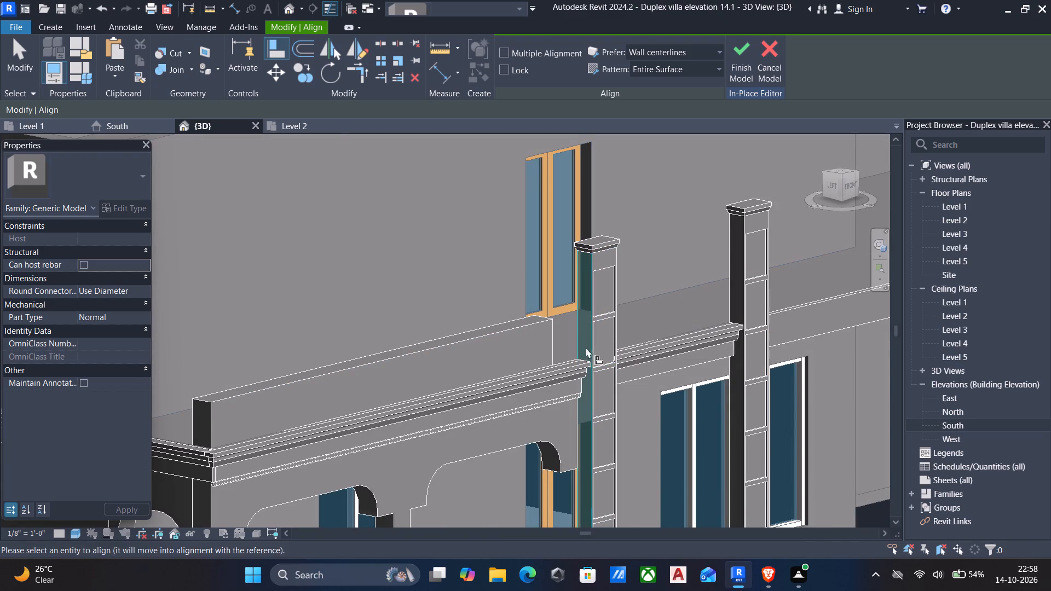
pyautogui.scroll(-2, 590, 355)
pyautogui.keyDown('shift'); pyautogui.moveTo(596, 352); pyautogui.dragTo(447, 343, button='middle'); pyautogui.keyUp('shift')
pyautogui.click(656, 422)
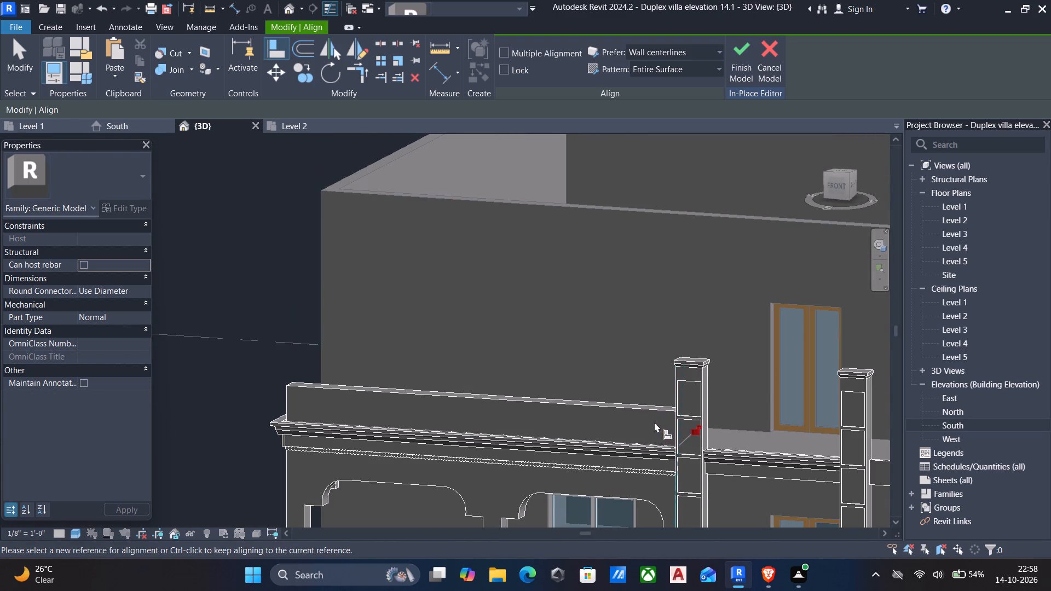
pyautogui.scroll(-3, 583, 418)
pyautogui.press('Escape')
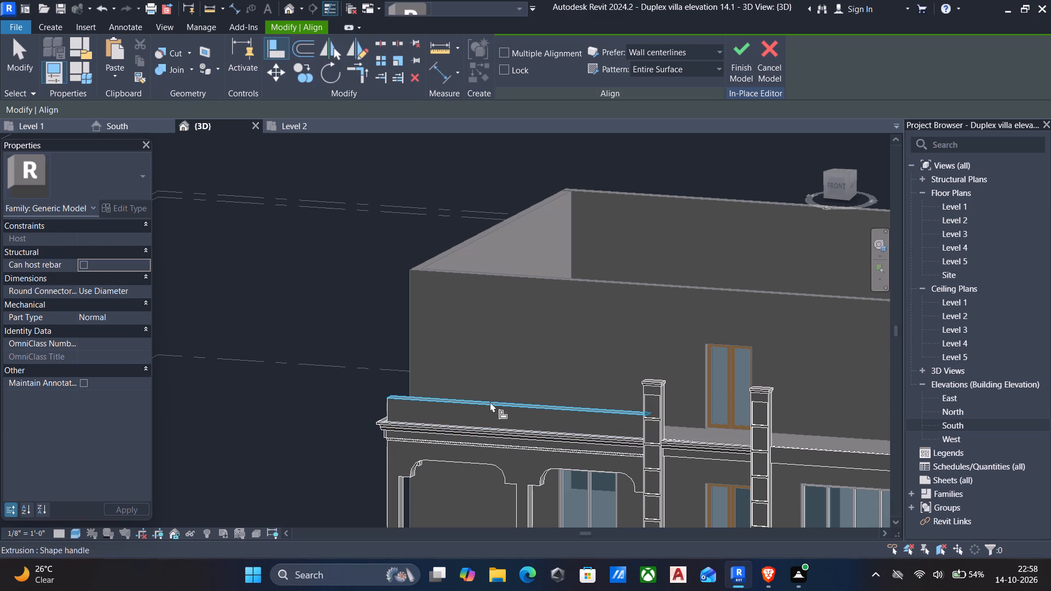
# Stretch the top of the parapet extrusion above the two-arch porch up to the top of the upper-floor wall.
pyautogui.press('Escape')
pyautogui.click(475, 407)
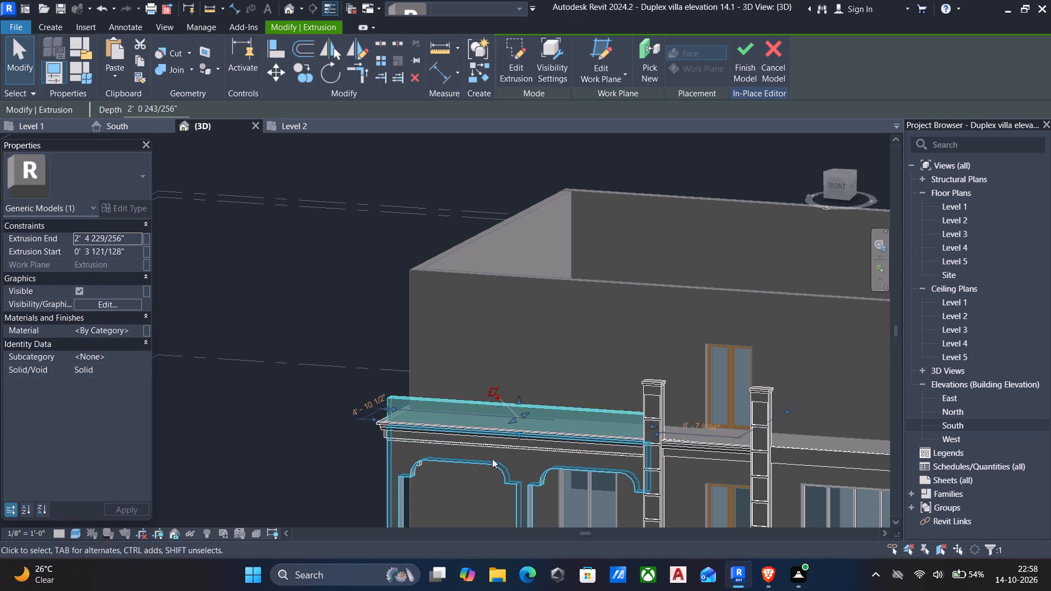
pyautogui.keyDown('shift'); pyautogui.moveTo(492, 459); pyautogui.dragTo(512, 422, button='middle'); pyautogui.keyUp('shift')
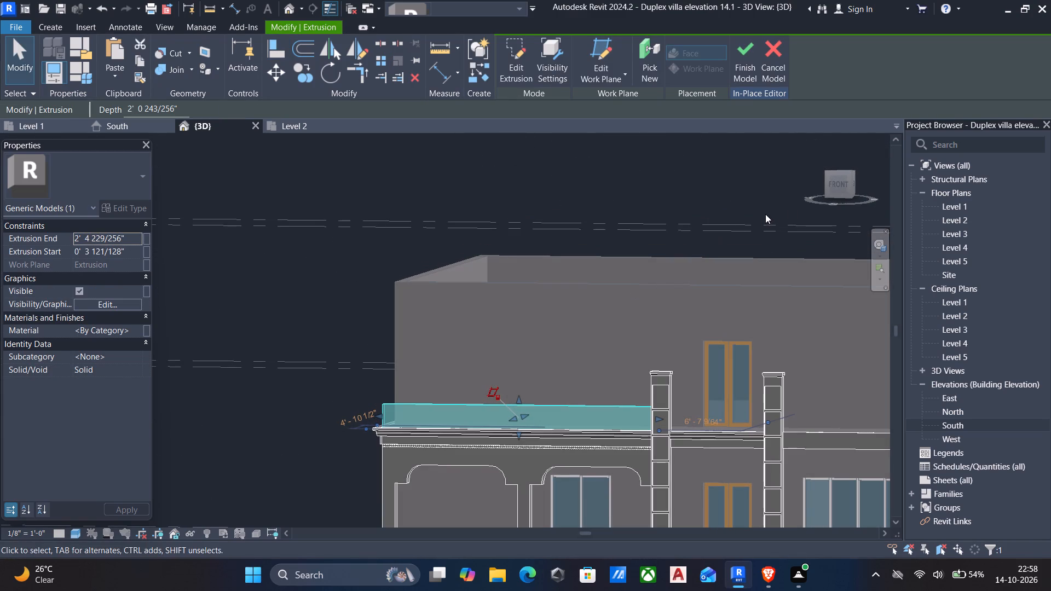
pyautogui.click(838, 186)
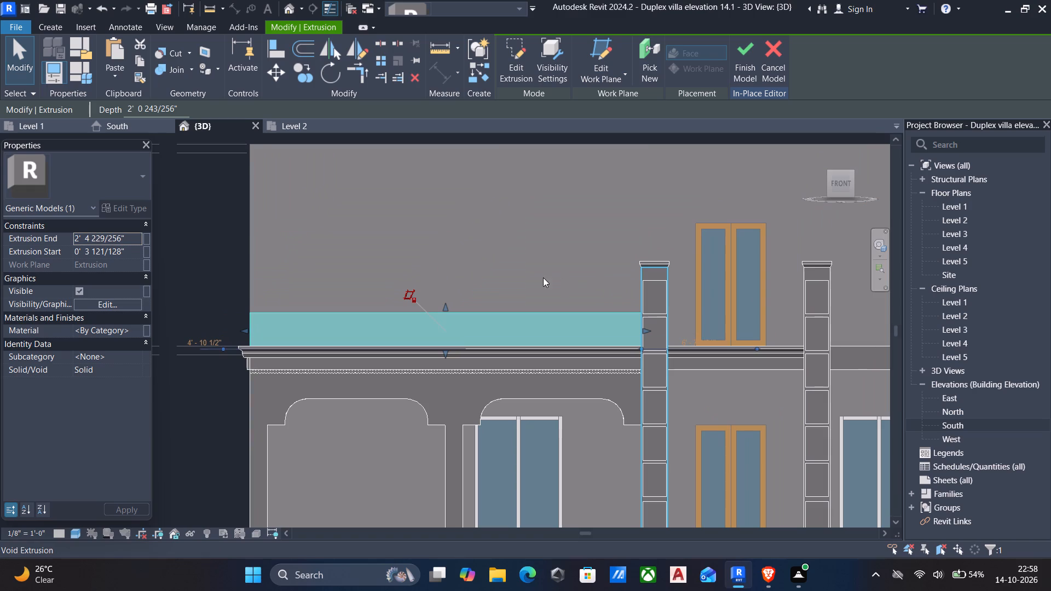
pyautogui.moveTo(445, 312); pyautogui.dragTo(463, 265)
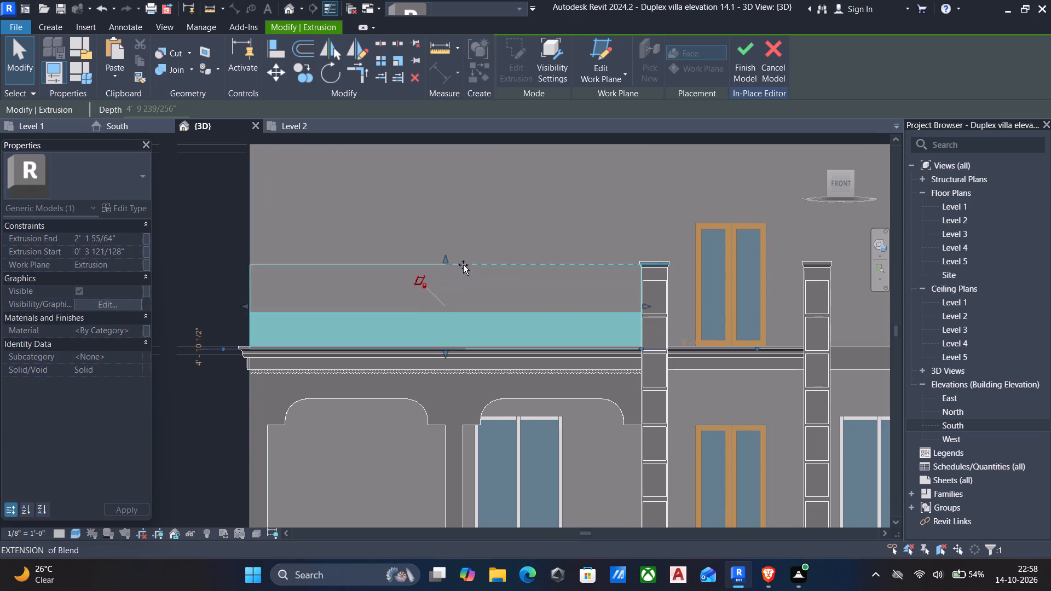
pyautogui.moveTo(463, 265); pyautogui.dragTo(455, 250)
pyautogui.moveTo(463, 281); pyautogui.dragTo(455, 385, button='middle')
pyautogui.press('Escape')
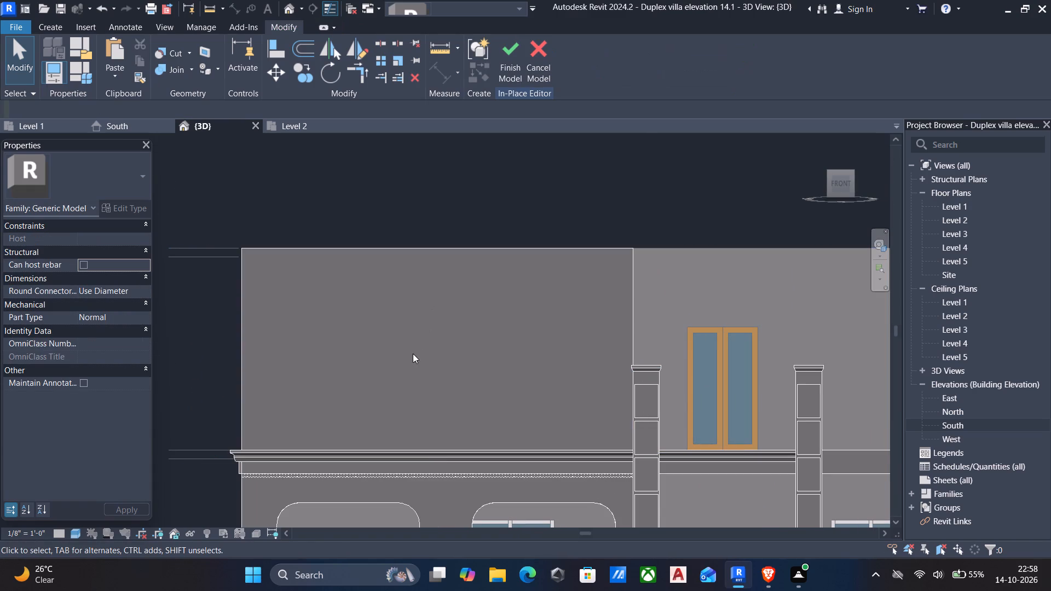
# Start a void extrusion and set its work plane to the front face of the raised panel above the two-arch porch.
pyautogui.scroll(-1, 412, 358)
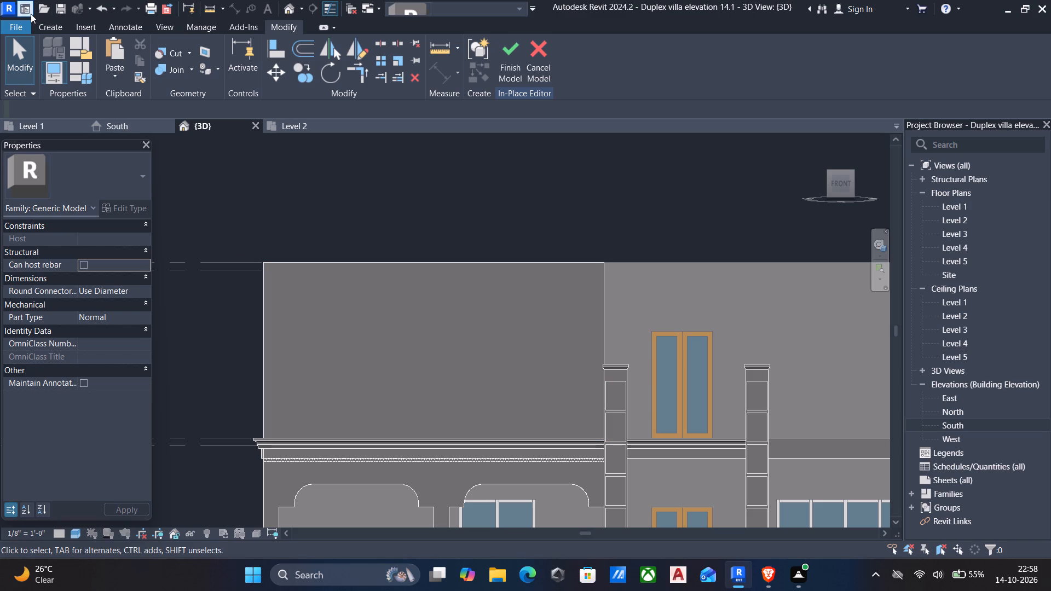
pyautogui.click(44, 27)
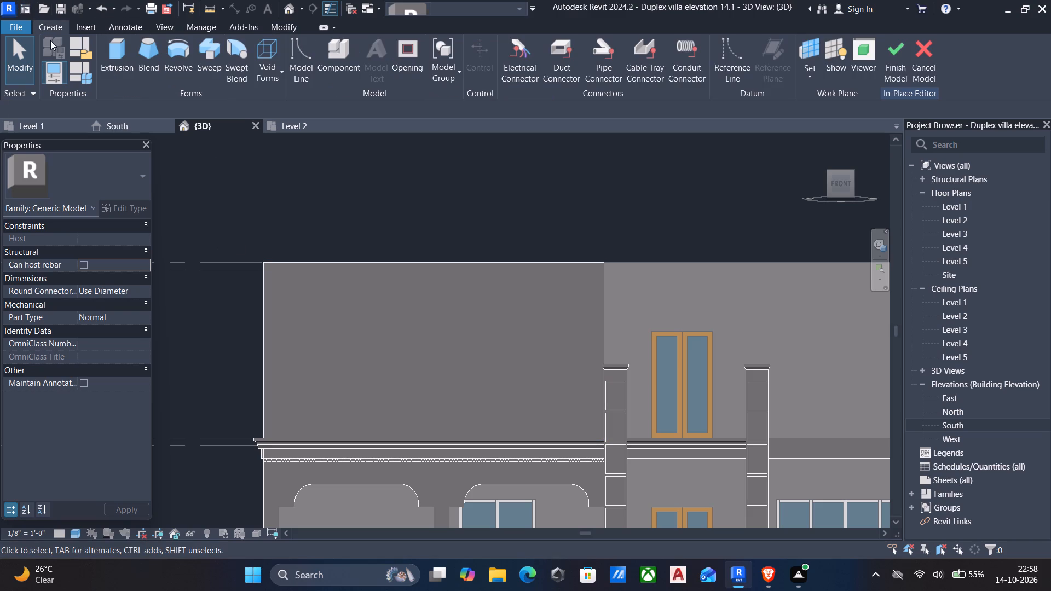
pyautogui.click(263, 57)
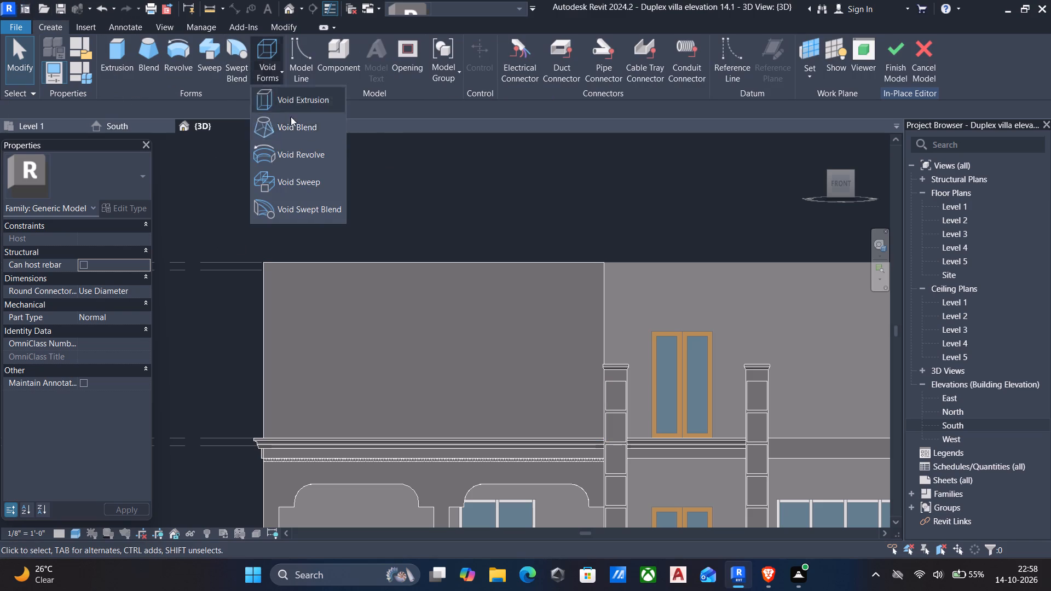
pyautogui.click(296, 102)
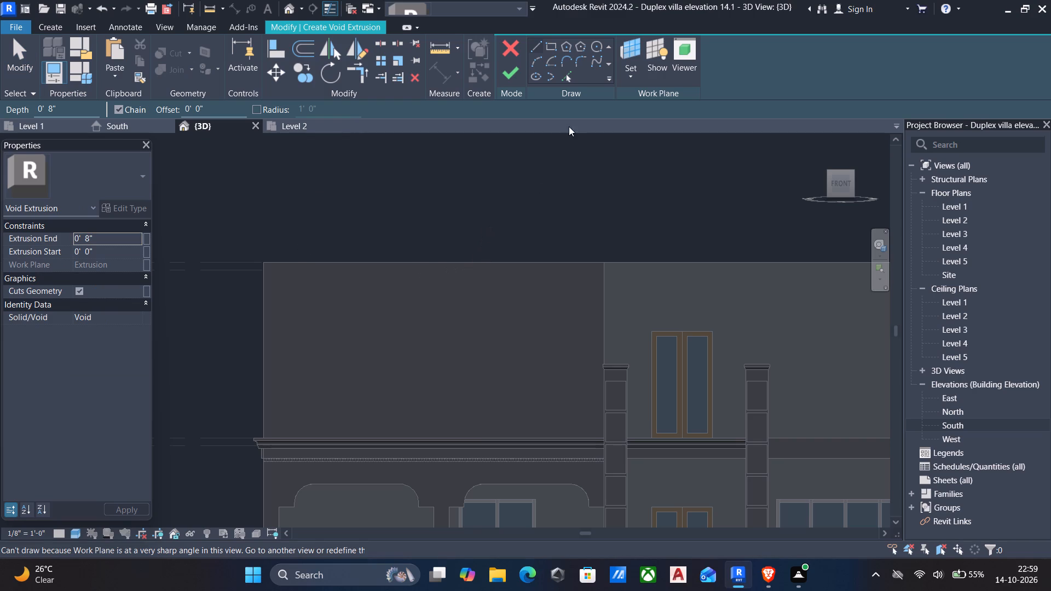
pyautogui.click(627, 80)
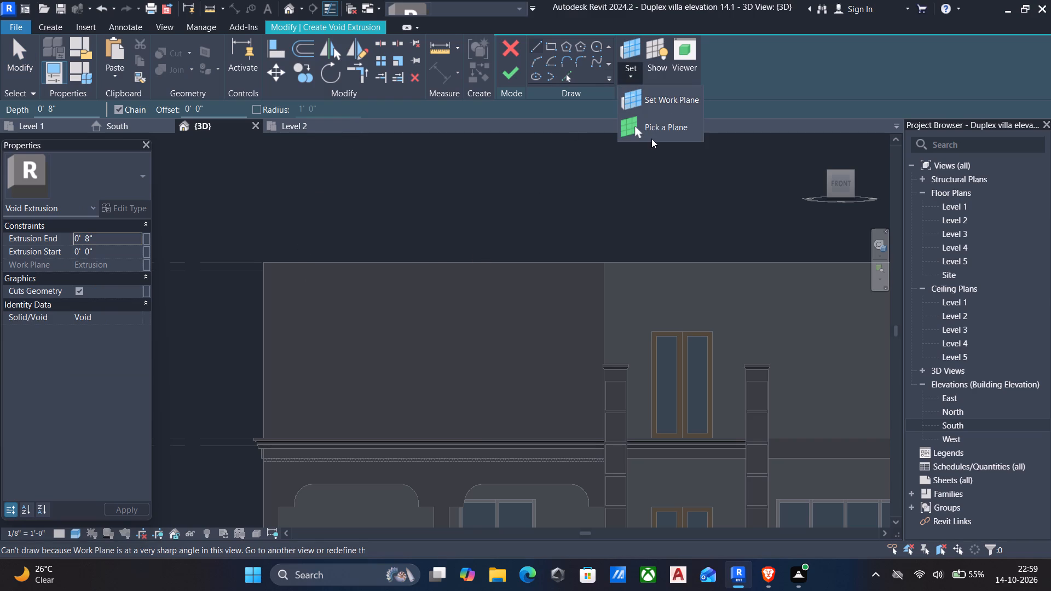
pyautogui.click(652, 131)
pyautogui.keyDown('shift'); pyautogui.moveTo(531, 295); pyautogui.dragTo(526, 299, button='middle'); pyautogui.keyUp('shift')
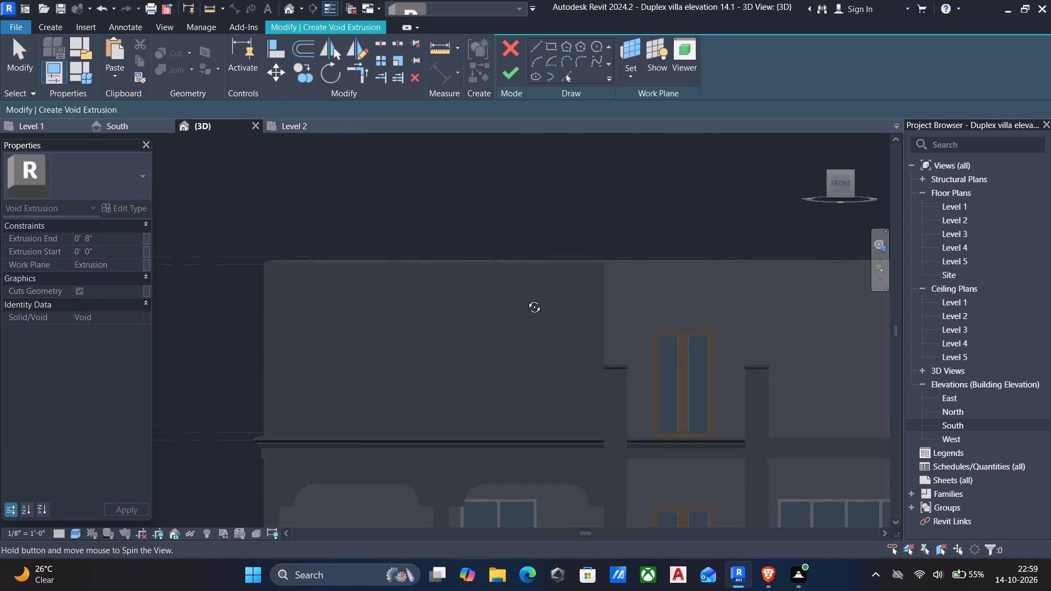
pyautogui.keyDown('shift'); pyautogui.moveTo(526, 299); pyautogui.dragTo(460, 357, button='middle'); pyautogui.keyUp('shift')
pyautogui.click(454, 273)
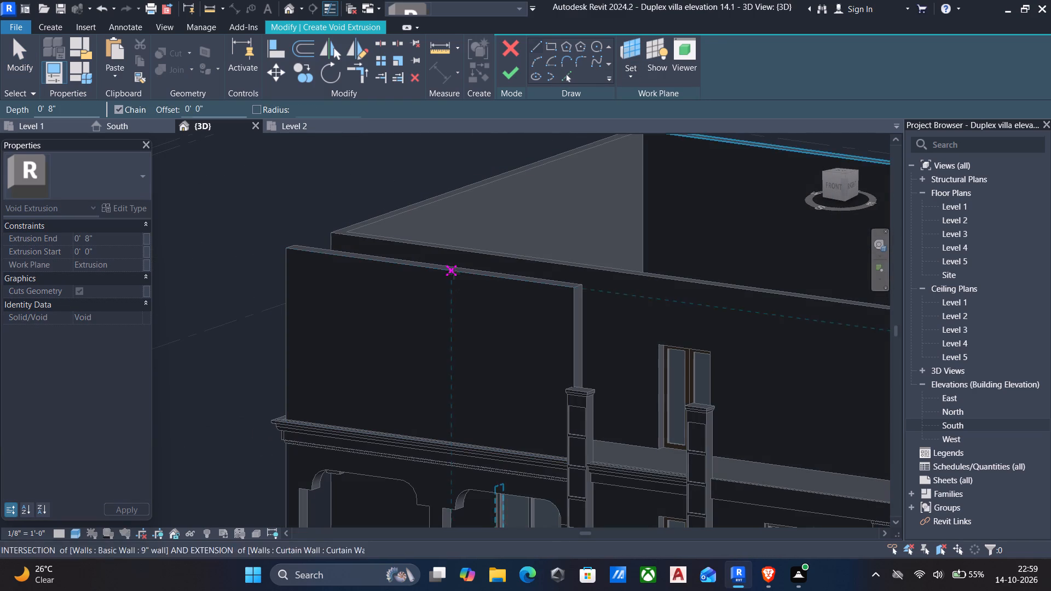
pyautogui.click(830, 187)
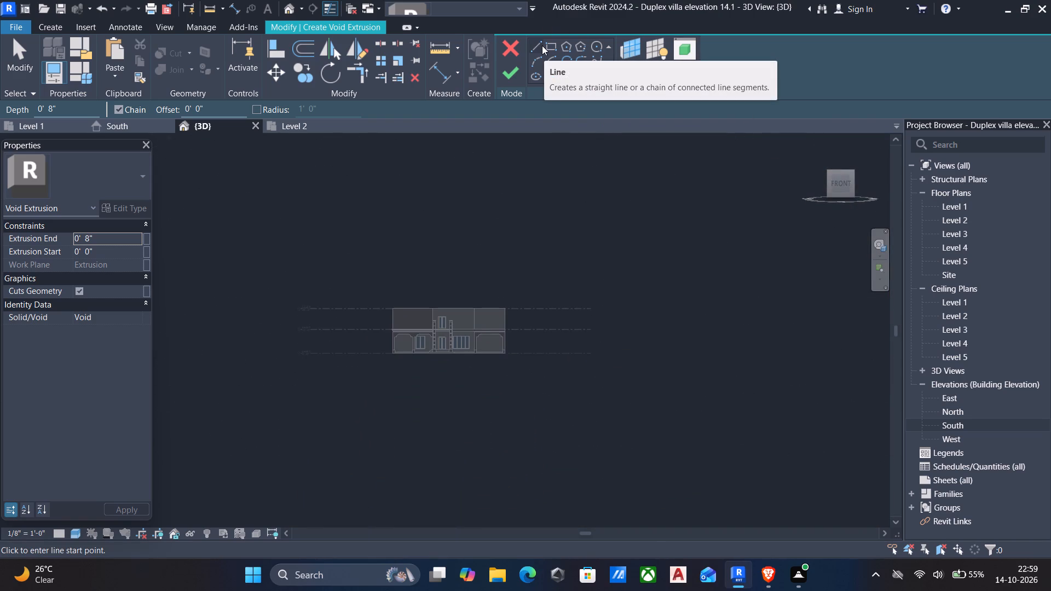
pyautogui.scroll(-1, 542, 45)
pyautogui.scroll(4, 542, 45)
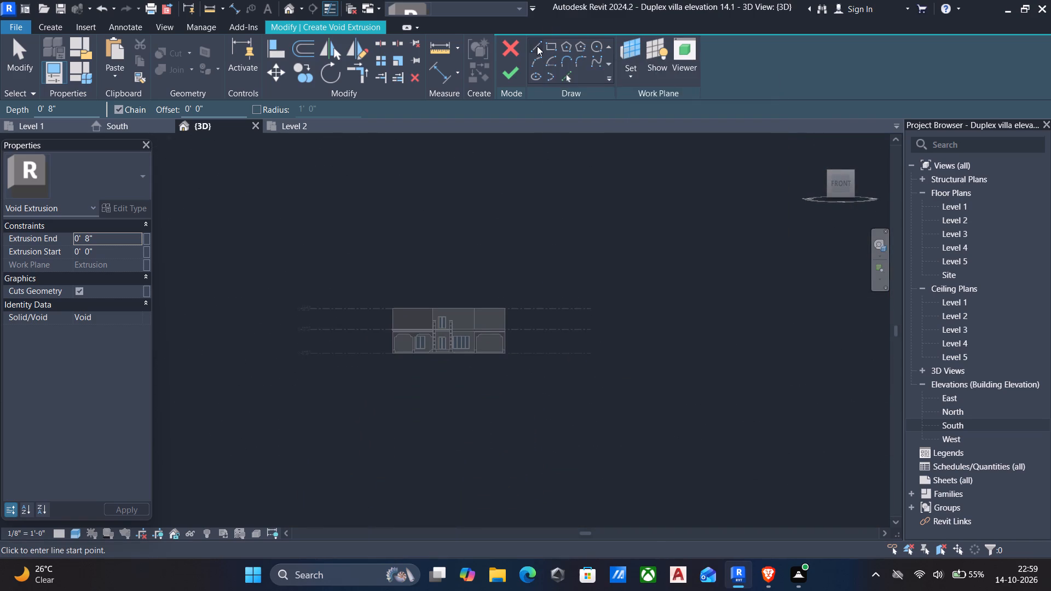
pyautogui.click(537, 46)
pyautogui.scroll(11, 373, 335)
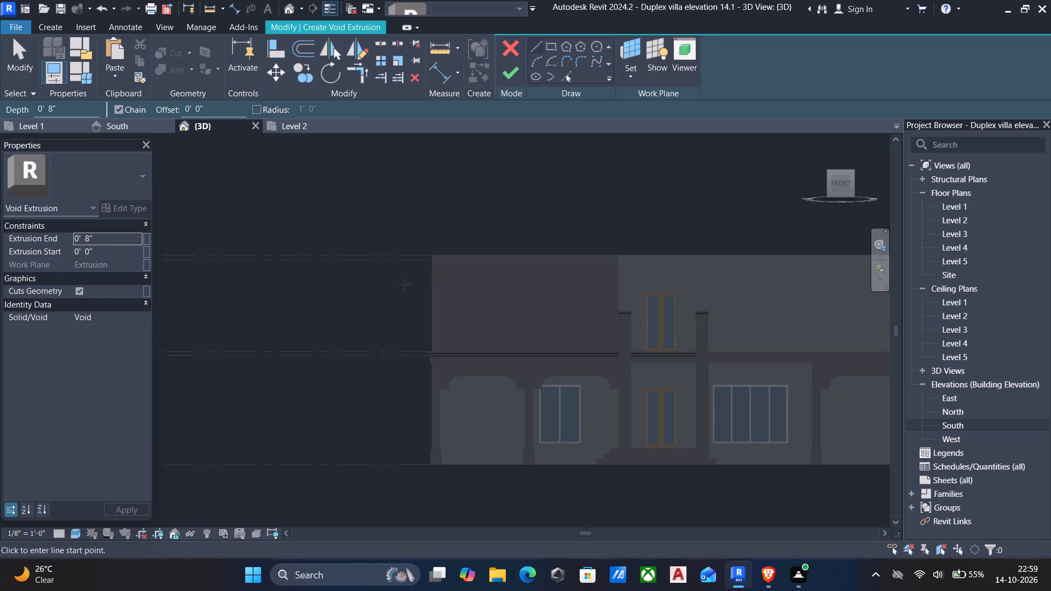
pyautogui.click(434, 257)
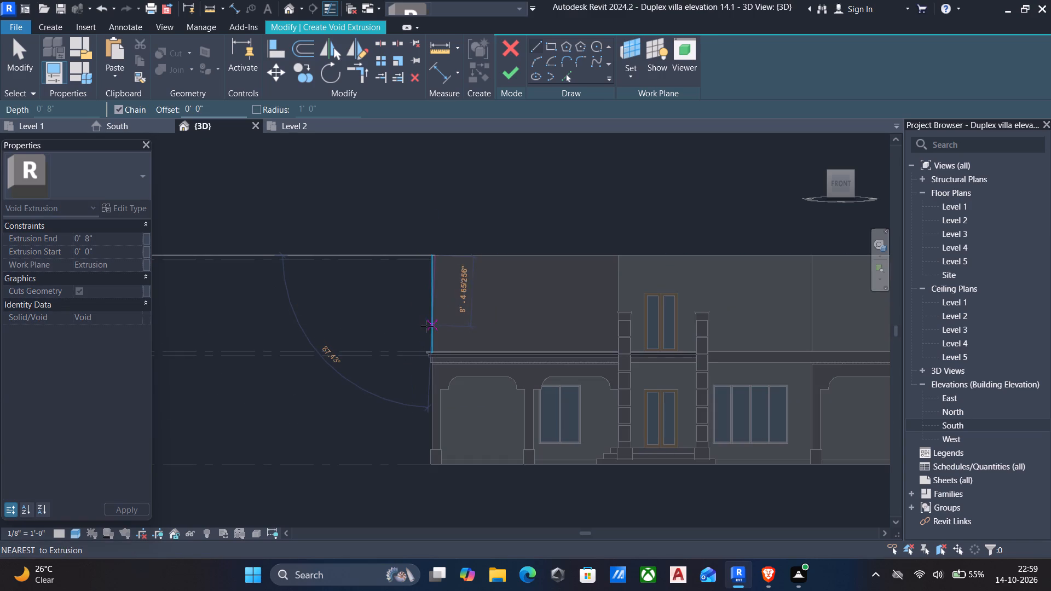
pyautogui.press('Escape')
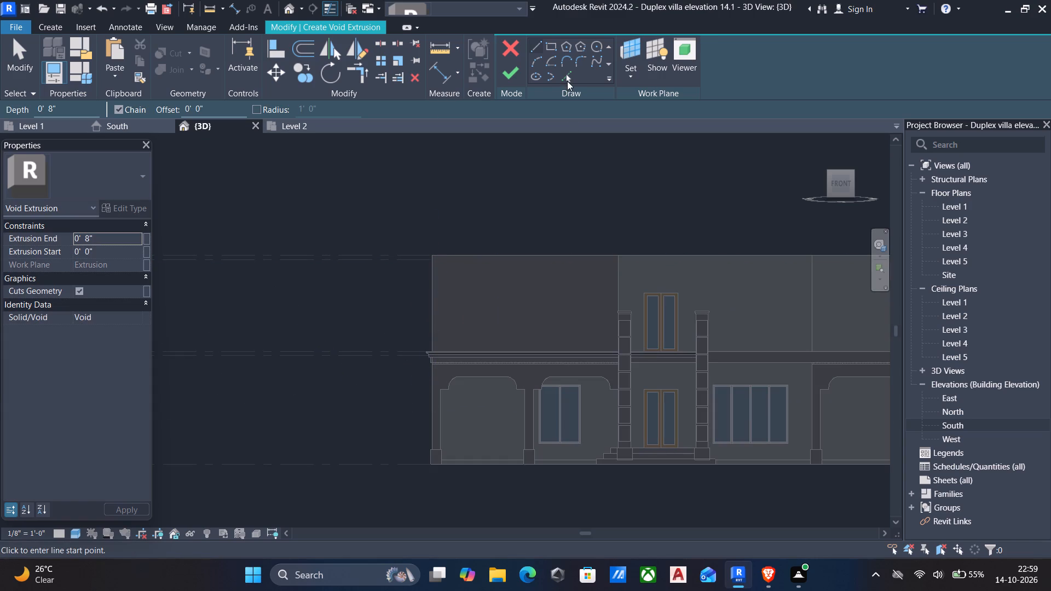
# Sketch a line on the raised panel's outer vertical edge and a parallel line offset 1' 0" inward from it.
pyautogui.click(567, 81)
pyautogui.scroll(4, 428, 299)
pyautogui.click(432, 315)
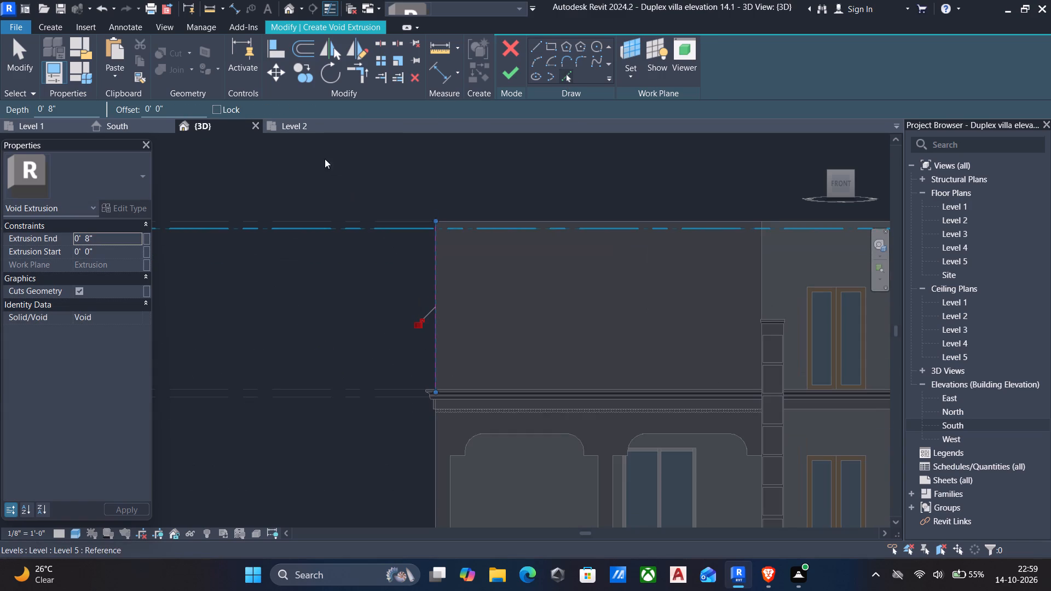
pyautogui.moveTo(167, 106); pyautogui.dragTo(71, 104)
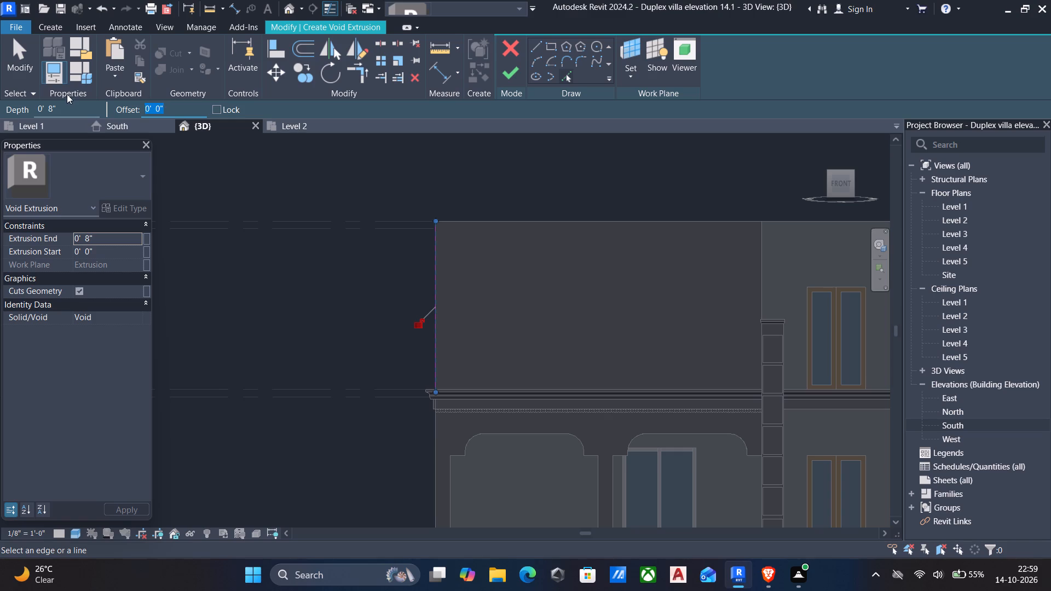
pyautogui.press('1')
pyautogui.press("'")
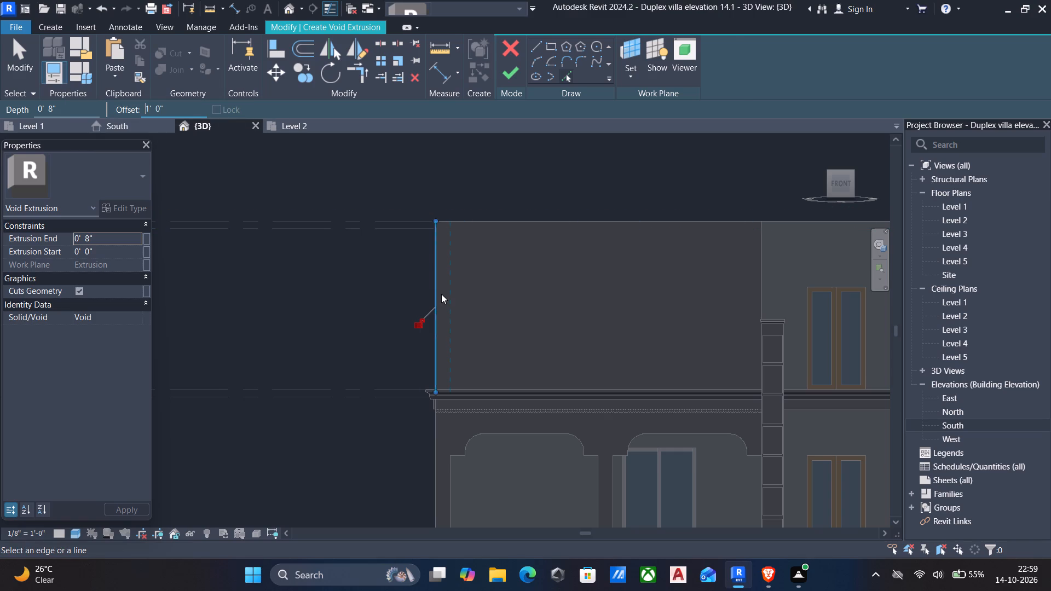
pyautogui.click(440, 288)
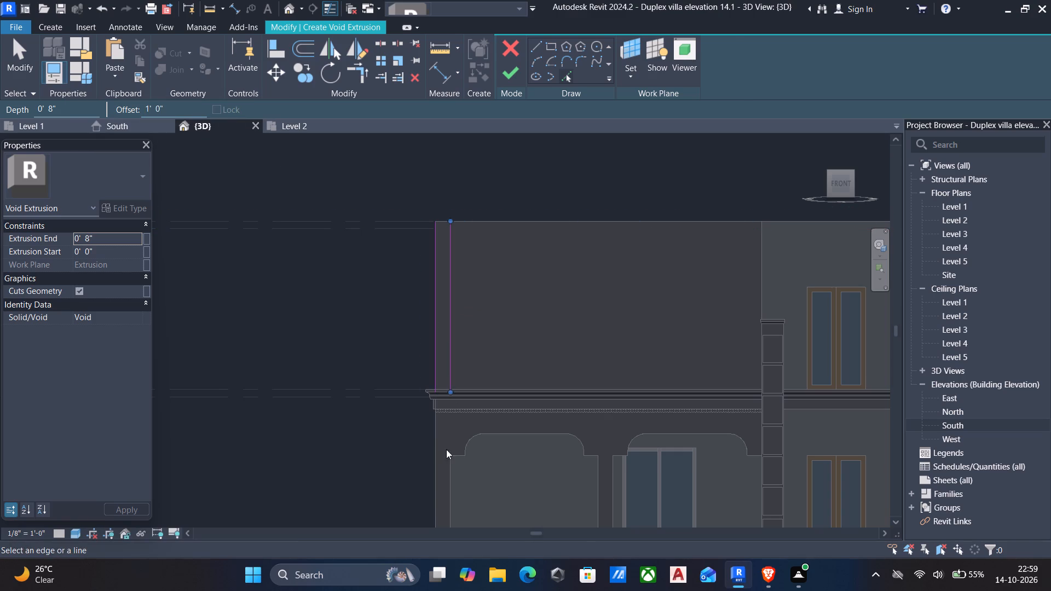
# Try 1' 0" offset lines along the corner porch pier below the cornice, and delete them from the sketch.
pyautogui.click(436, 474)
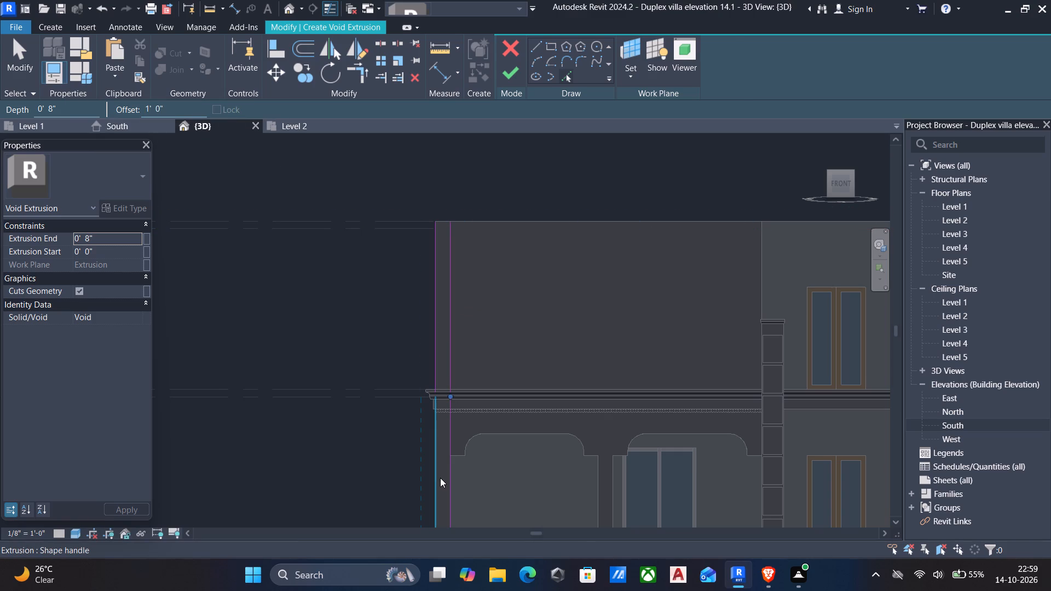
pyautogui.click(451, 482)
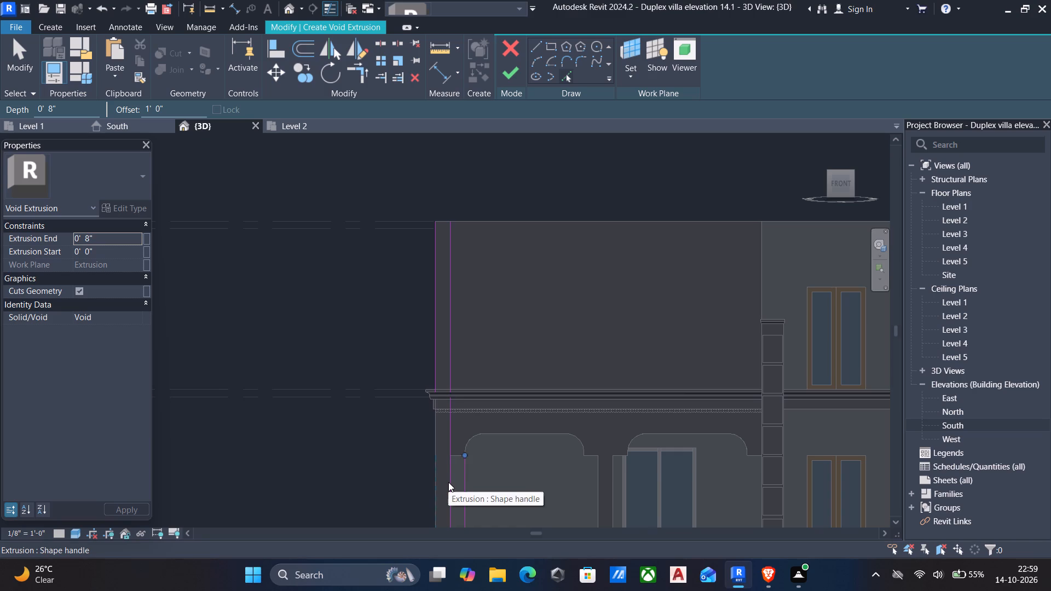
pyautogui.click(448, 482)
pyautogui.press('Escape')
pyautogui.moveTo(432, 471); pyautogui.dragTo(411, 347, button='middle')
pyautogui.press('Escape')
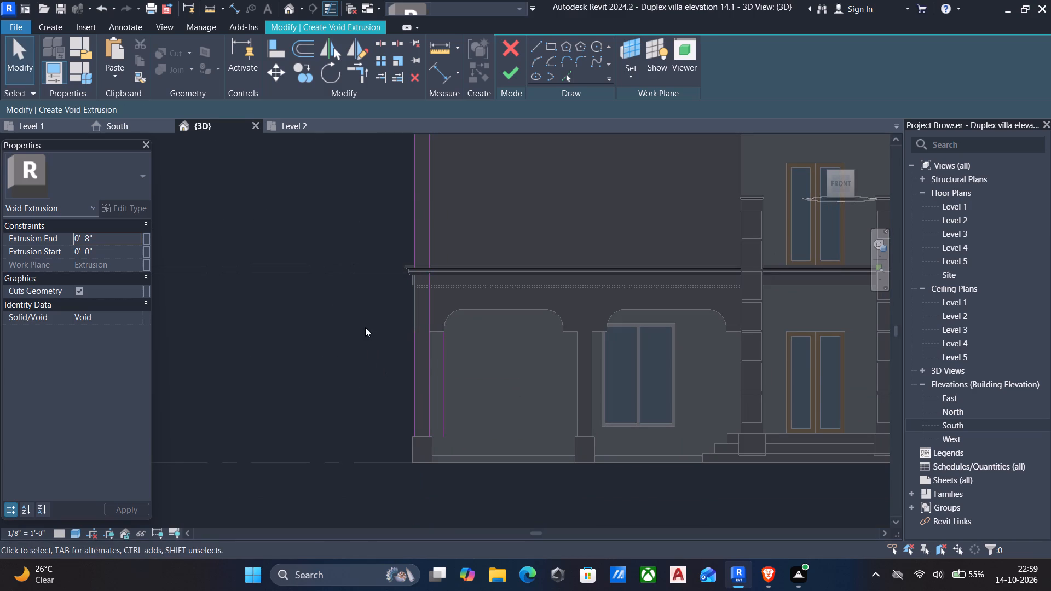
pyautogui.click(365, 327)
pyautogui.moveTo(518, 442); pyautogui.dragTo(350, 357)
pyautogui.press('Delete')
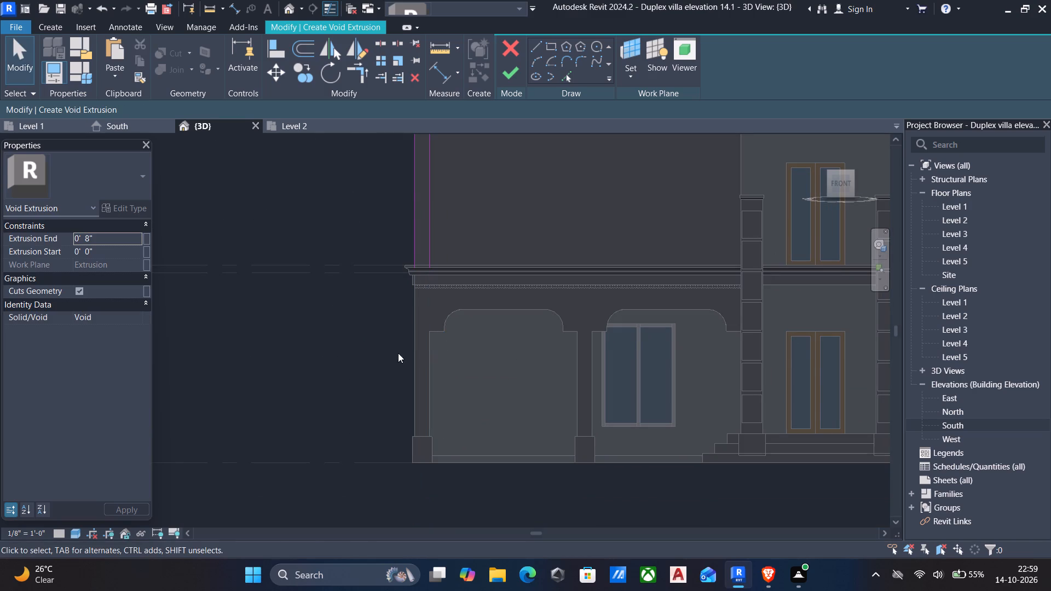
# Copy the pair of vertical sketch lines three times along the raised panel toward the entrance column at 7' 0" intervals.
pyautogui.moveTo(398, 354); pyautogui.dragTo(379, 506, button='middle')
pyautogui.scroll(-2, 379, 506)
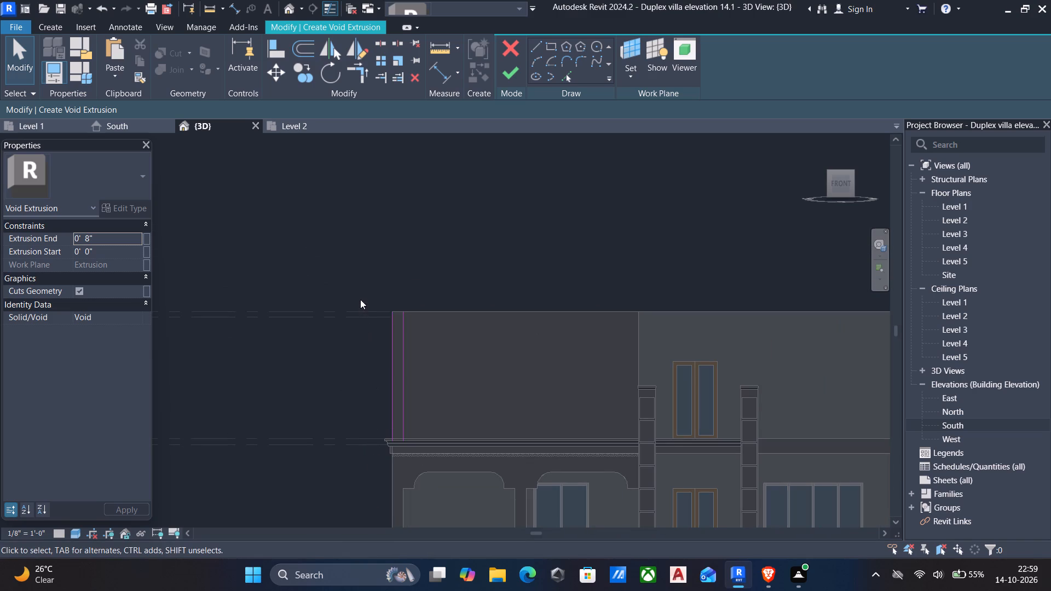
pyautogui.moveTo(351, 301); pyautogui.dragTo(463, 479)
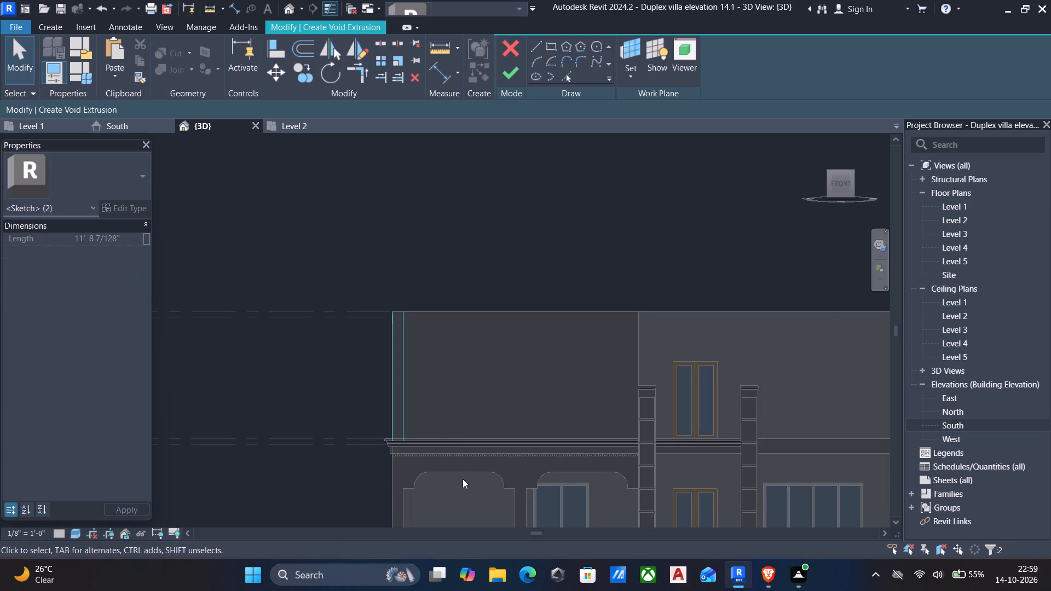
pyautogui.write('co')
pyautogui.scroll(4, 402, 325)
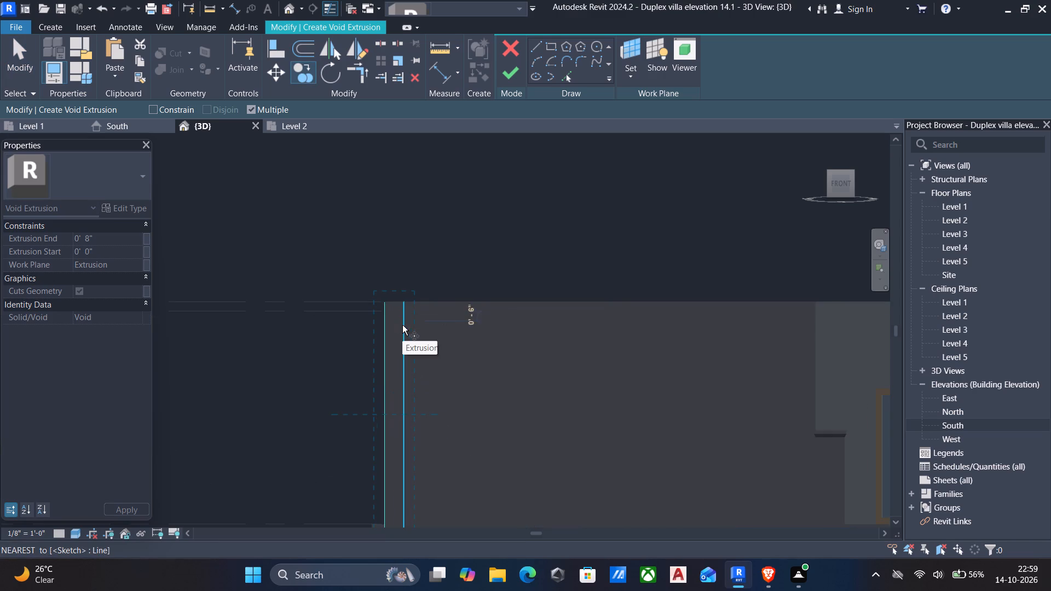
pyautogui.click(383, 301)
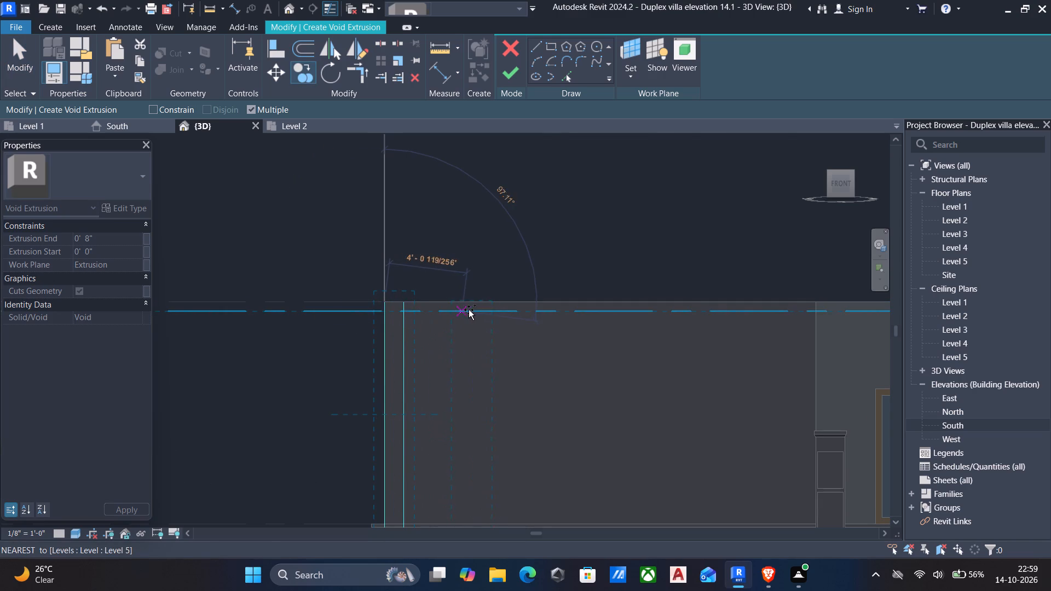
pyautogui.click(524, 308)
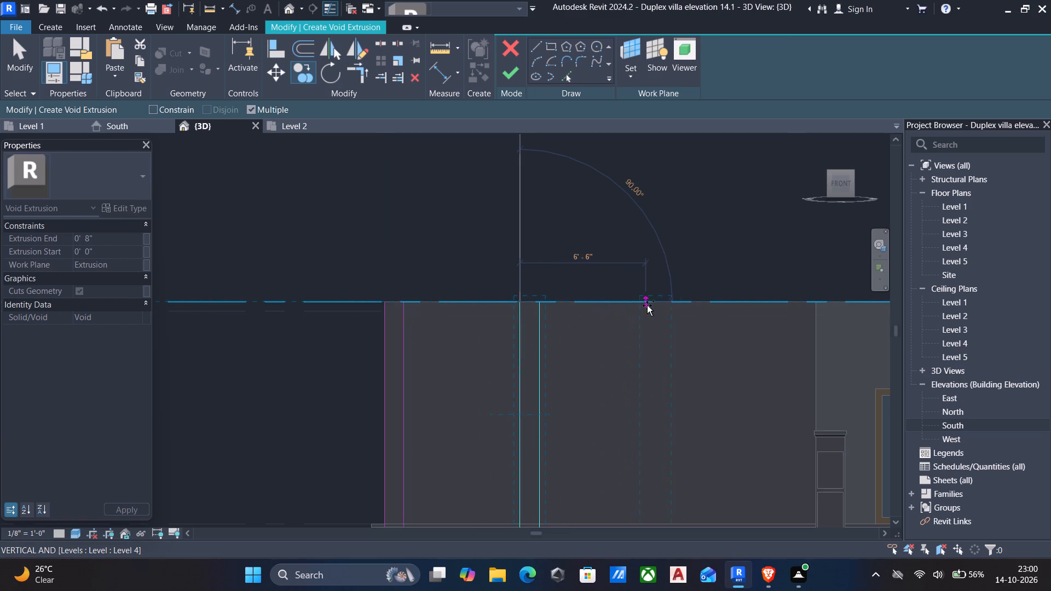
pyautogui.click(656, 305)
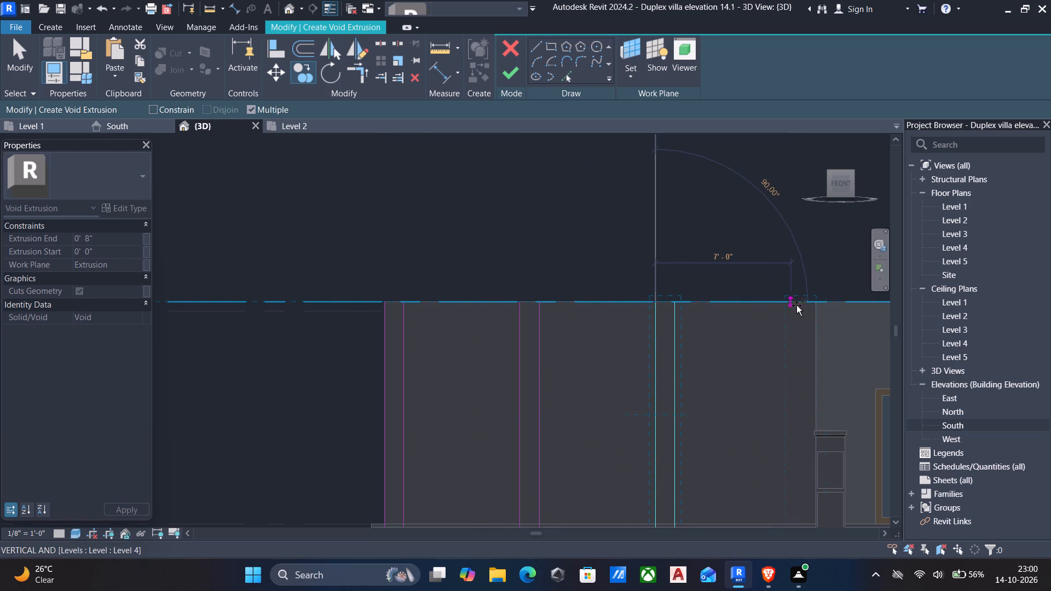
pyautogui.click(794, 305)
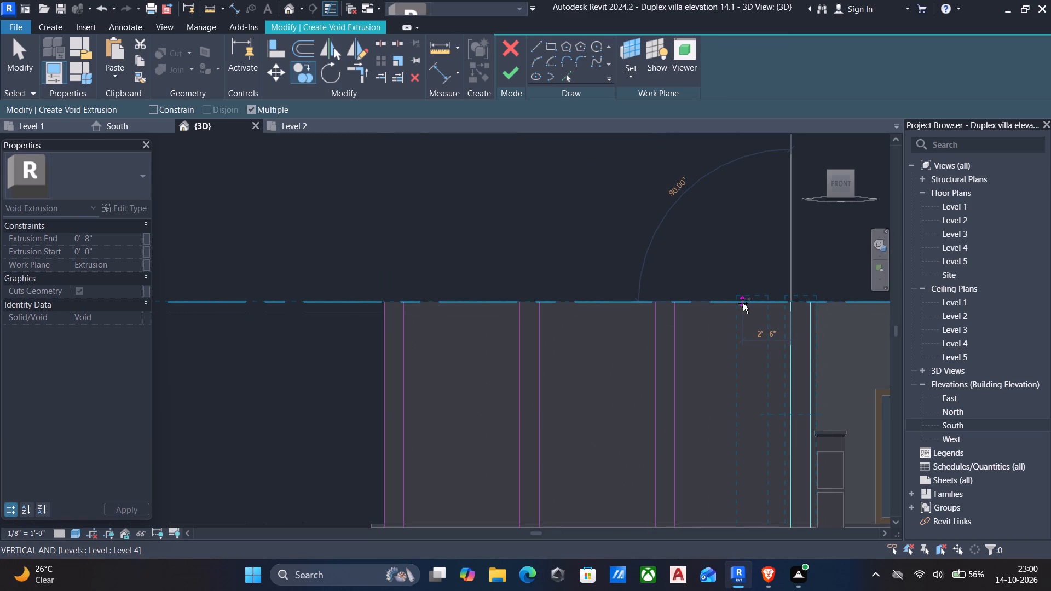
pyautogui.press('Escape')
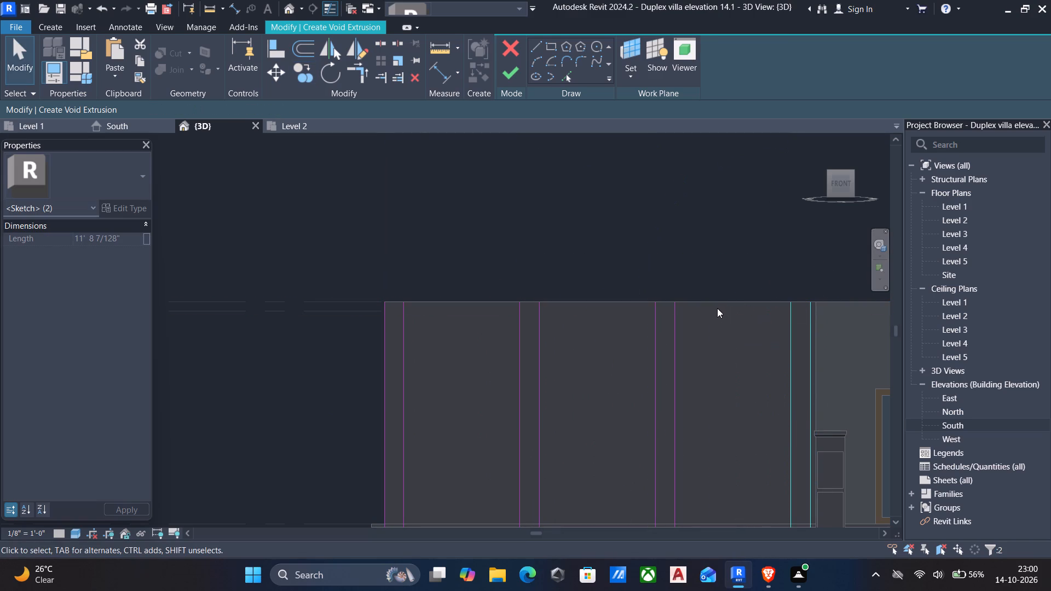
pyautogui.press('Escape')
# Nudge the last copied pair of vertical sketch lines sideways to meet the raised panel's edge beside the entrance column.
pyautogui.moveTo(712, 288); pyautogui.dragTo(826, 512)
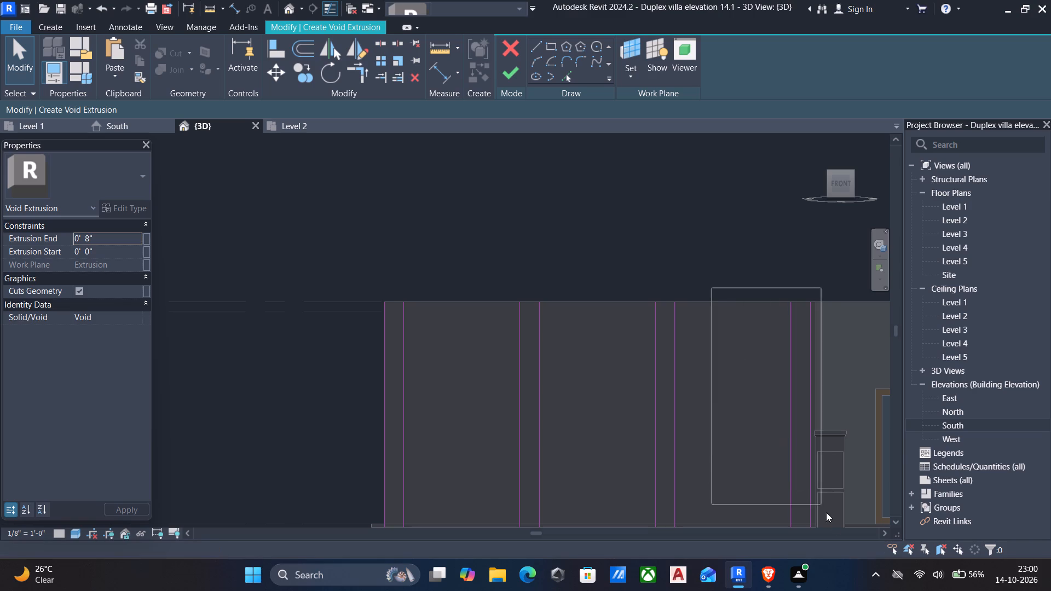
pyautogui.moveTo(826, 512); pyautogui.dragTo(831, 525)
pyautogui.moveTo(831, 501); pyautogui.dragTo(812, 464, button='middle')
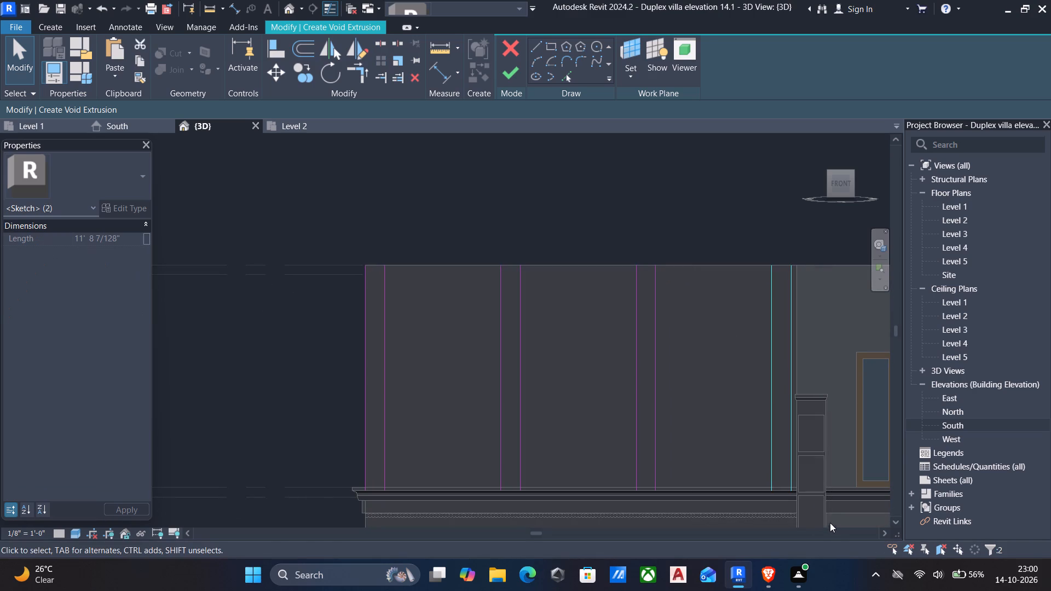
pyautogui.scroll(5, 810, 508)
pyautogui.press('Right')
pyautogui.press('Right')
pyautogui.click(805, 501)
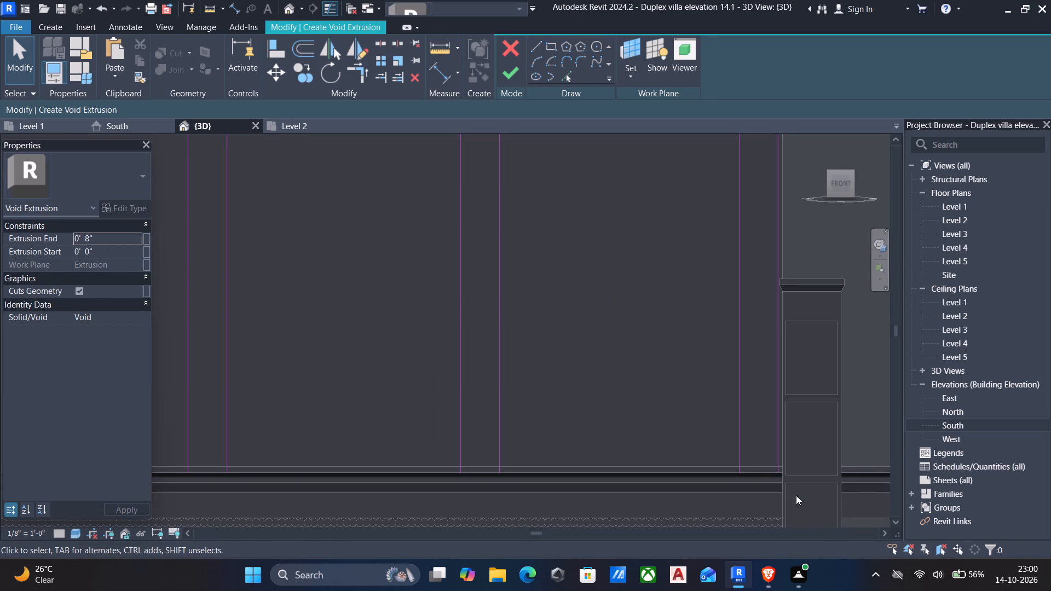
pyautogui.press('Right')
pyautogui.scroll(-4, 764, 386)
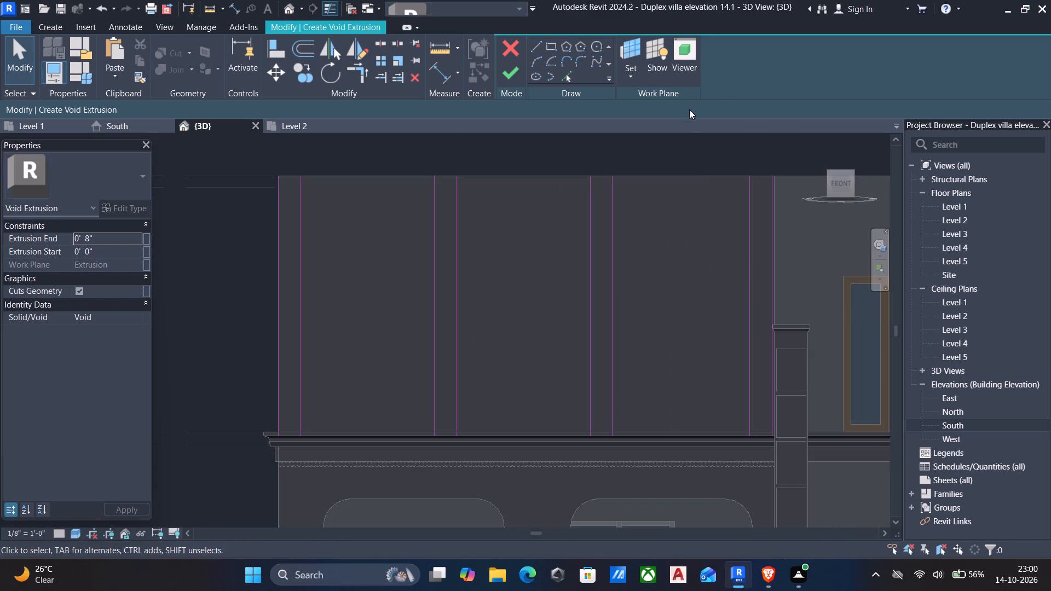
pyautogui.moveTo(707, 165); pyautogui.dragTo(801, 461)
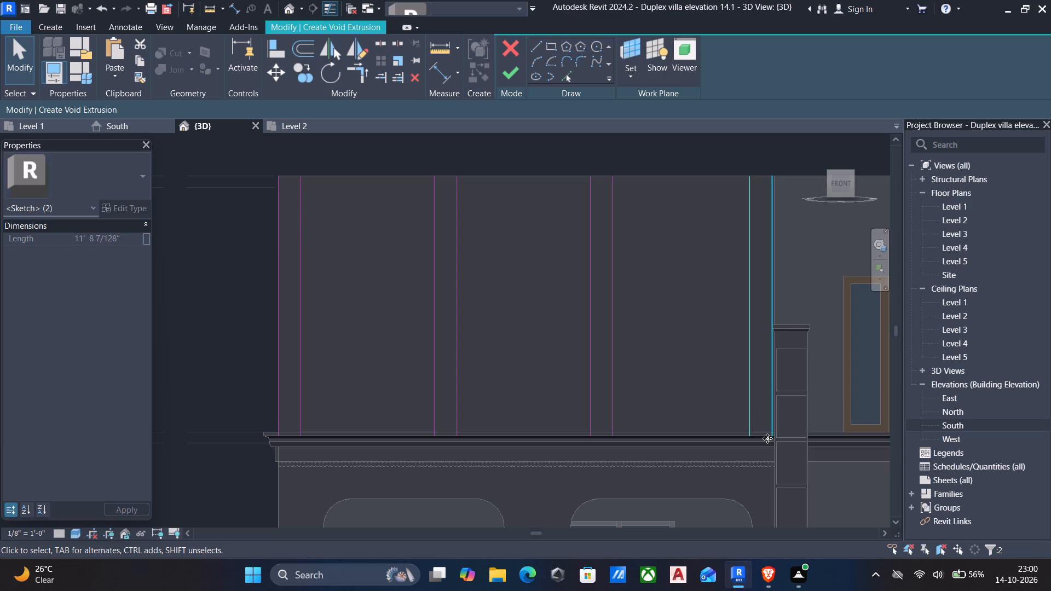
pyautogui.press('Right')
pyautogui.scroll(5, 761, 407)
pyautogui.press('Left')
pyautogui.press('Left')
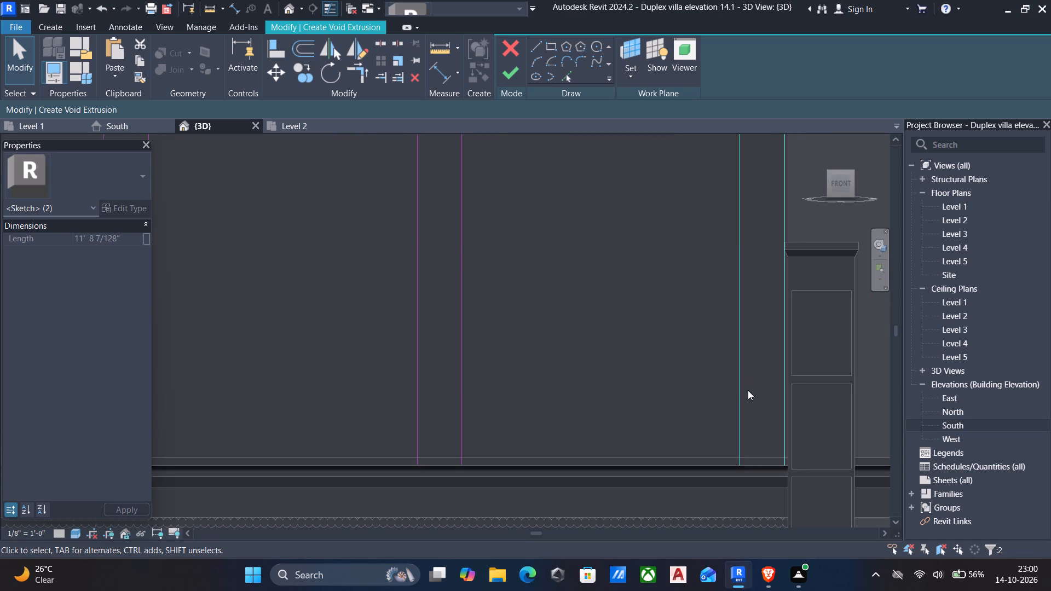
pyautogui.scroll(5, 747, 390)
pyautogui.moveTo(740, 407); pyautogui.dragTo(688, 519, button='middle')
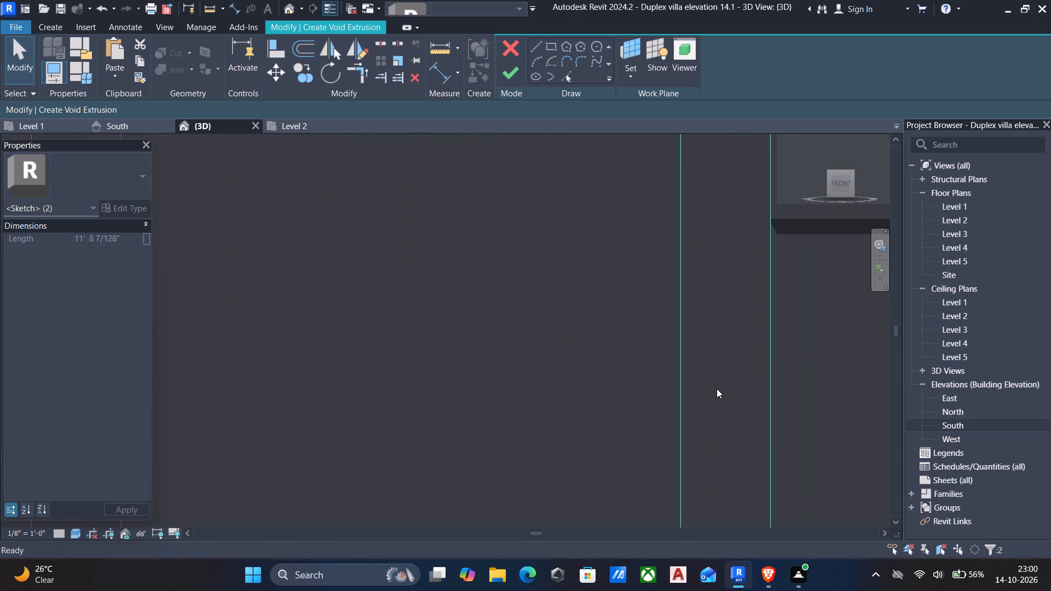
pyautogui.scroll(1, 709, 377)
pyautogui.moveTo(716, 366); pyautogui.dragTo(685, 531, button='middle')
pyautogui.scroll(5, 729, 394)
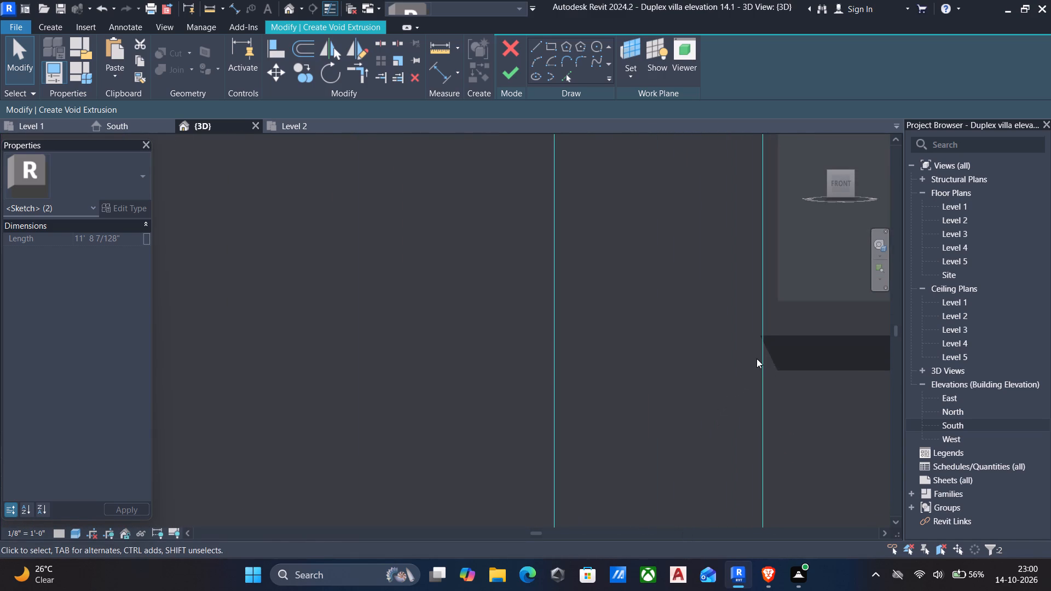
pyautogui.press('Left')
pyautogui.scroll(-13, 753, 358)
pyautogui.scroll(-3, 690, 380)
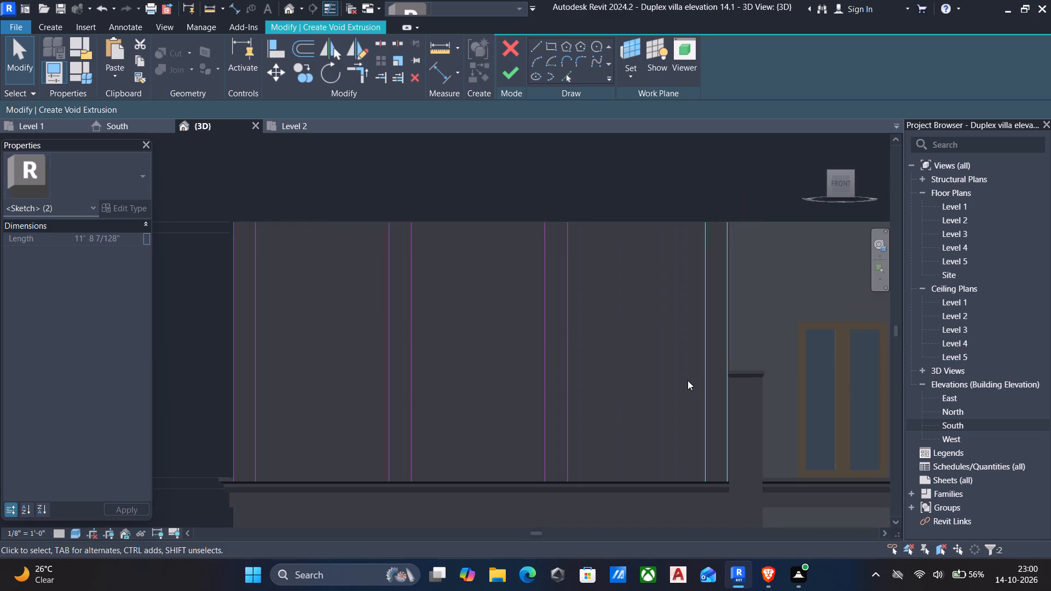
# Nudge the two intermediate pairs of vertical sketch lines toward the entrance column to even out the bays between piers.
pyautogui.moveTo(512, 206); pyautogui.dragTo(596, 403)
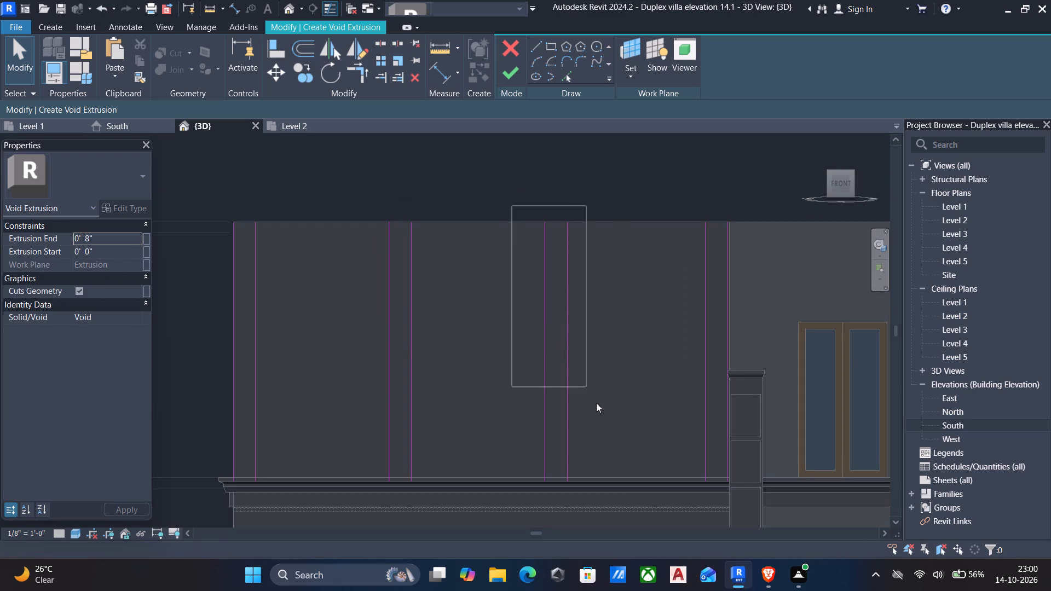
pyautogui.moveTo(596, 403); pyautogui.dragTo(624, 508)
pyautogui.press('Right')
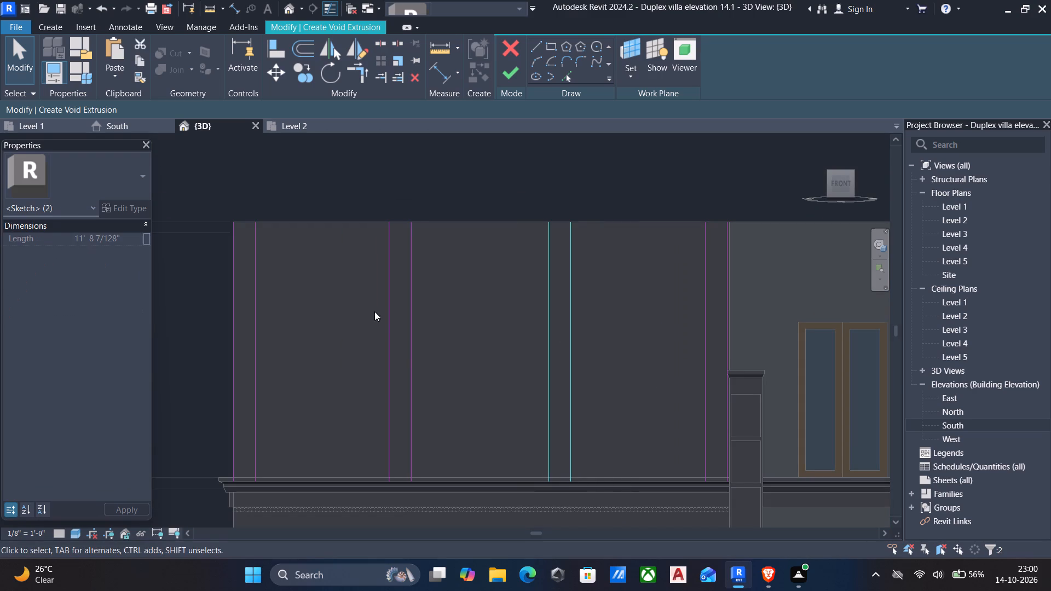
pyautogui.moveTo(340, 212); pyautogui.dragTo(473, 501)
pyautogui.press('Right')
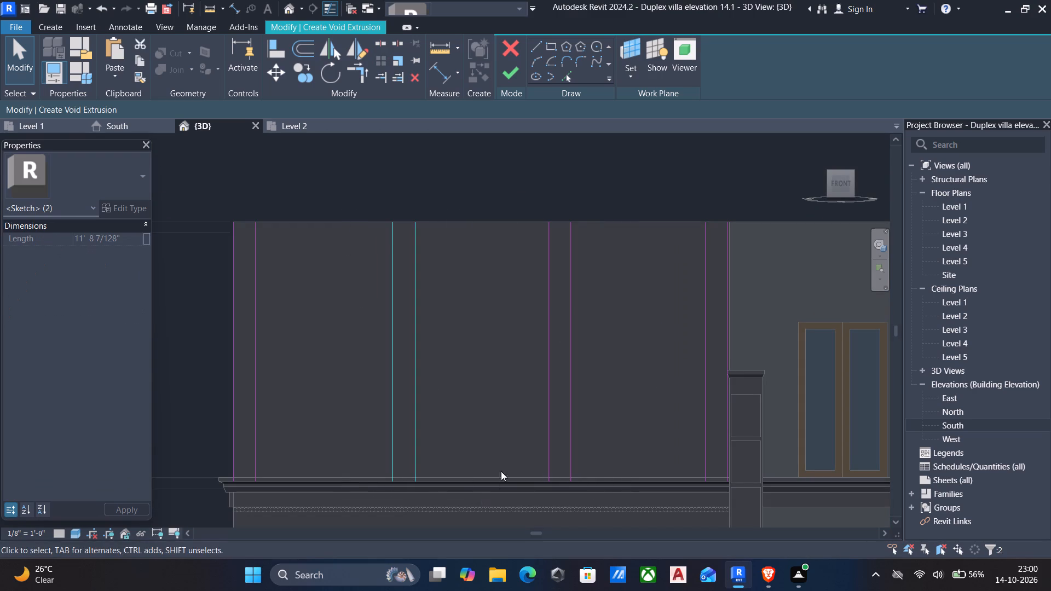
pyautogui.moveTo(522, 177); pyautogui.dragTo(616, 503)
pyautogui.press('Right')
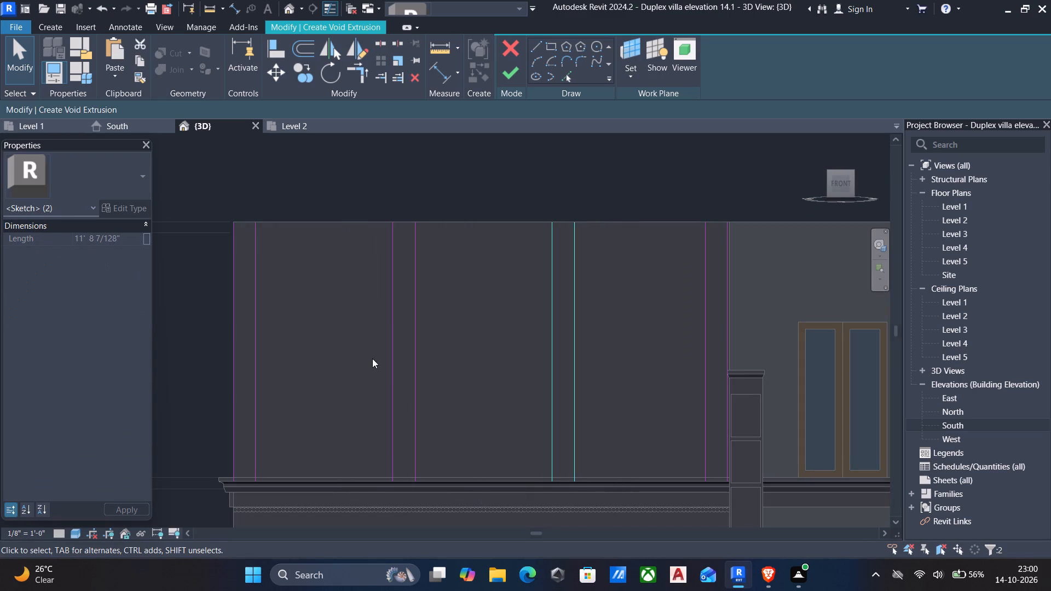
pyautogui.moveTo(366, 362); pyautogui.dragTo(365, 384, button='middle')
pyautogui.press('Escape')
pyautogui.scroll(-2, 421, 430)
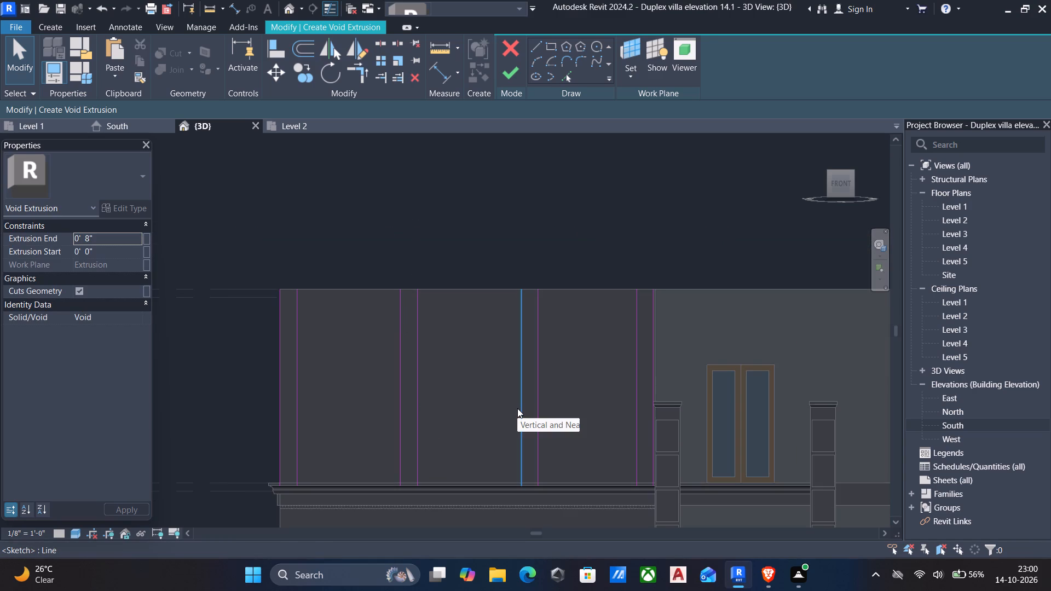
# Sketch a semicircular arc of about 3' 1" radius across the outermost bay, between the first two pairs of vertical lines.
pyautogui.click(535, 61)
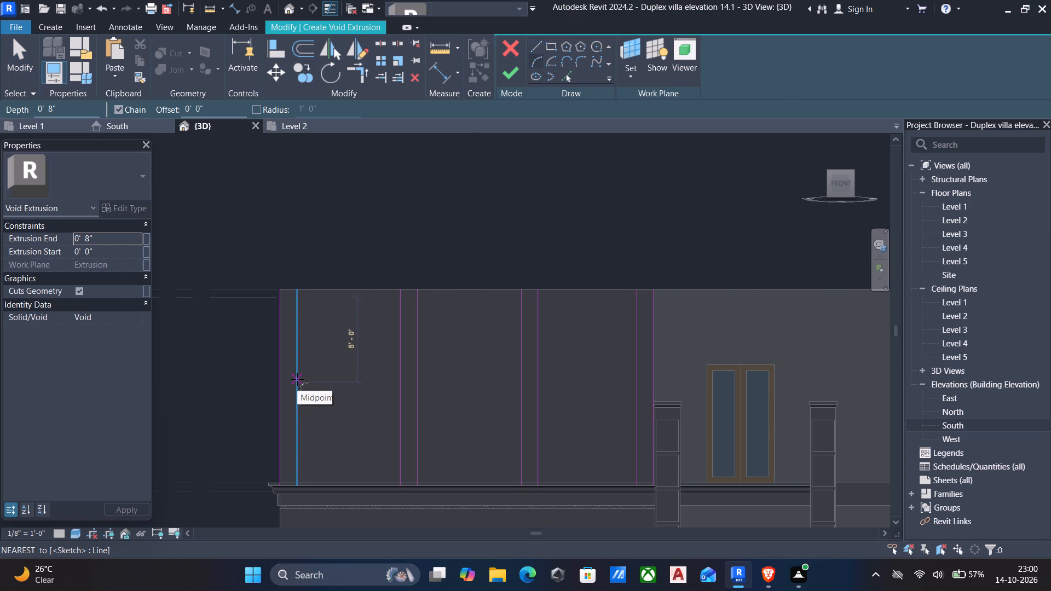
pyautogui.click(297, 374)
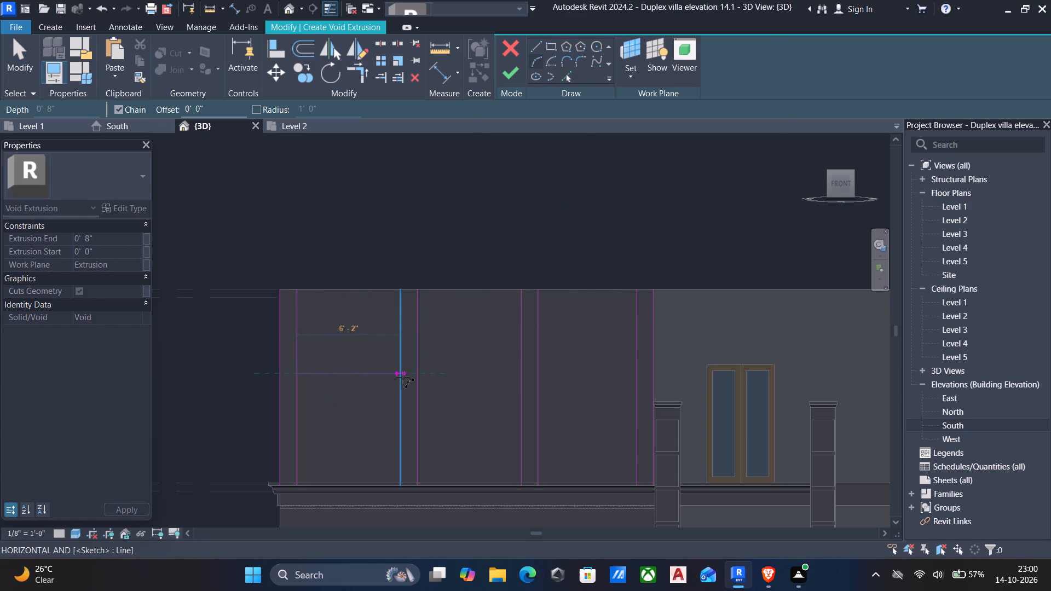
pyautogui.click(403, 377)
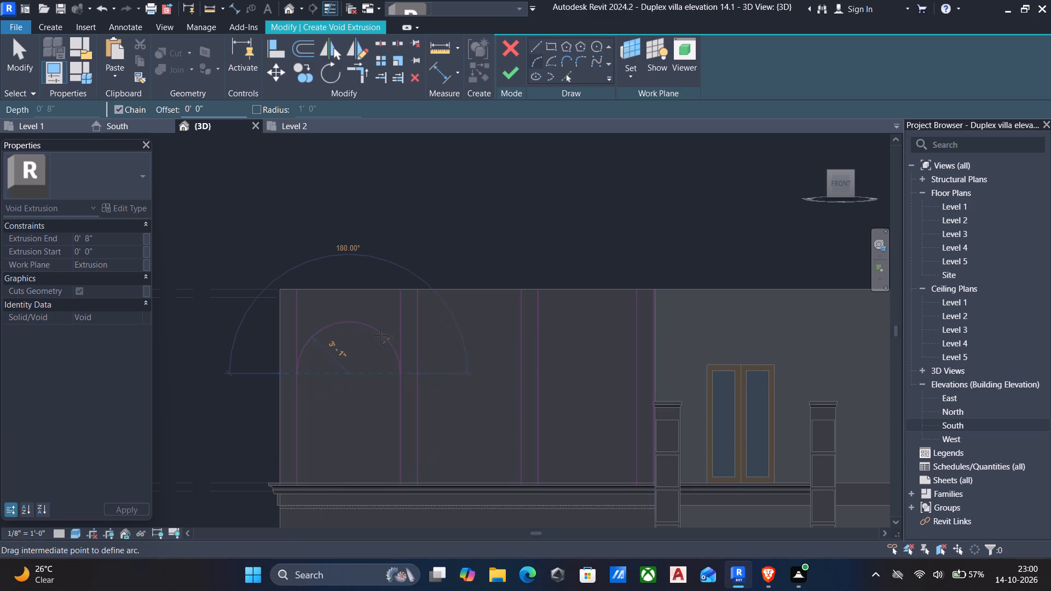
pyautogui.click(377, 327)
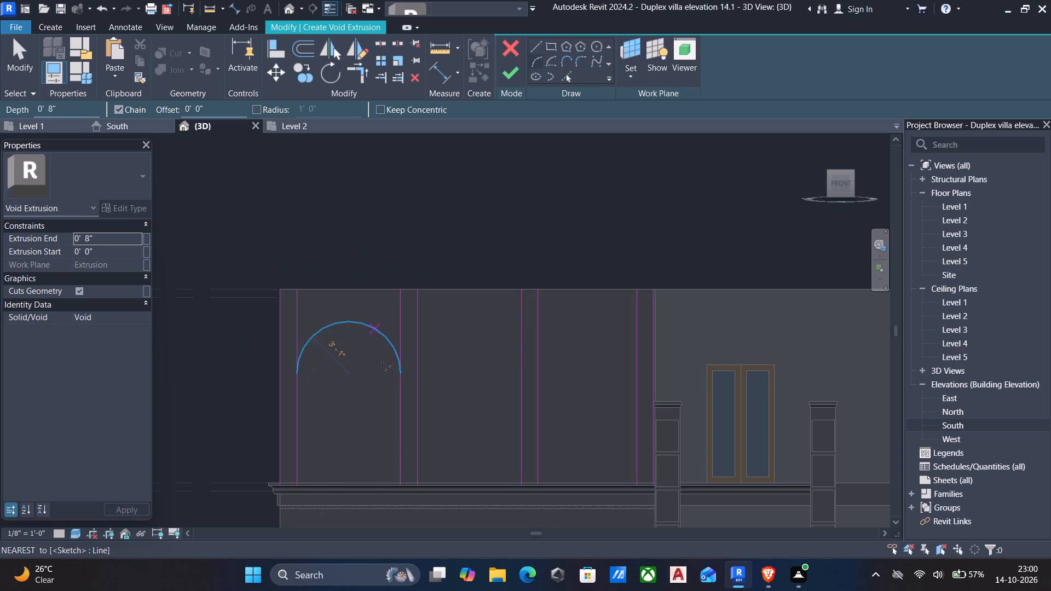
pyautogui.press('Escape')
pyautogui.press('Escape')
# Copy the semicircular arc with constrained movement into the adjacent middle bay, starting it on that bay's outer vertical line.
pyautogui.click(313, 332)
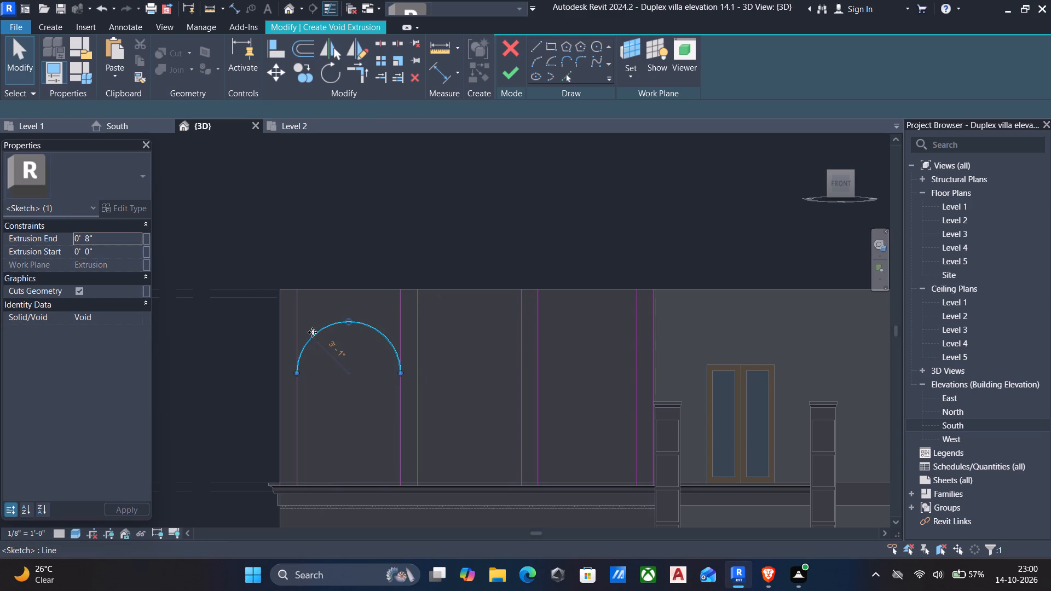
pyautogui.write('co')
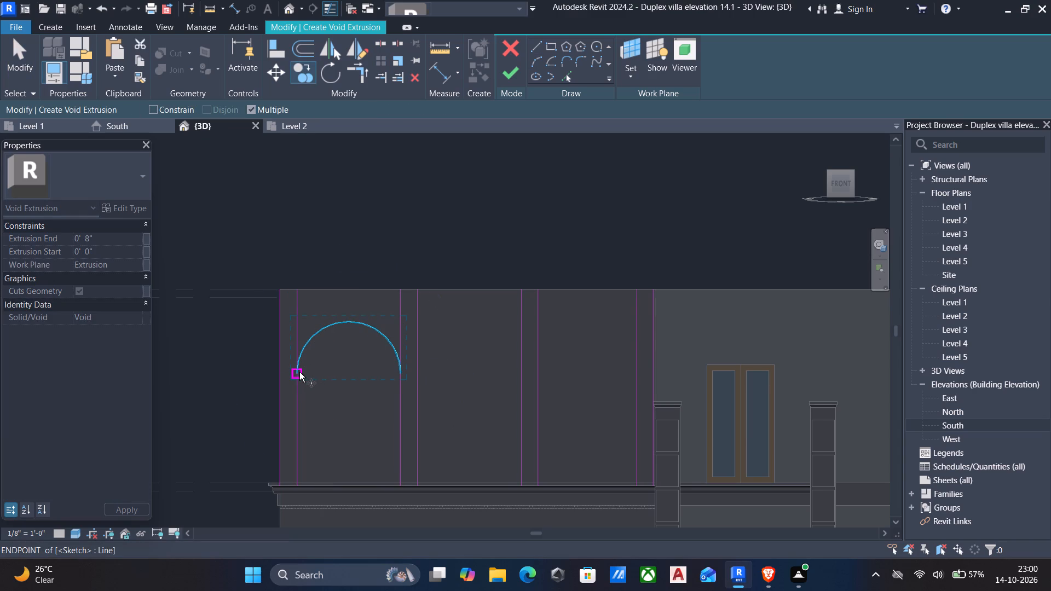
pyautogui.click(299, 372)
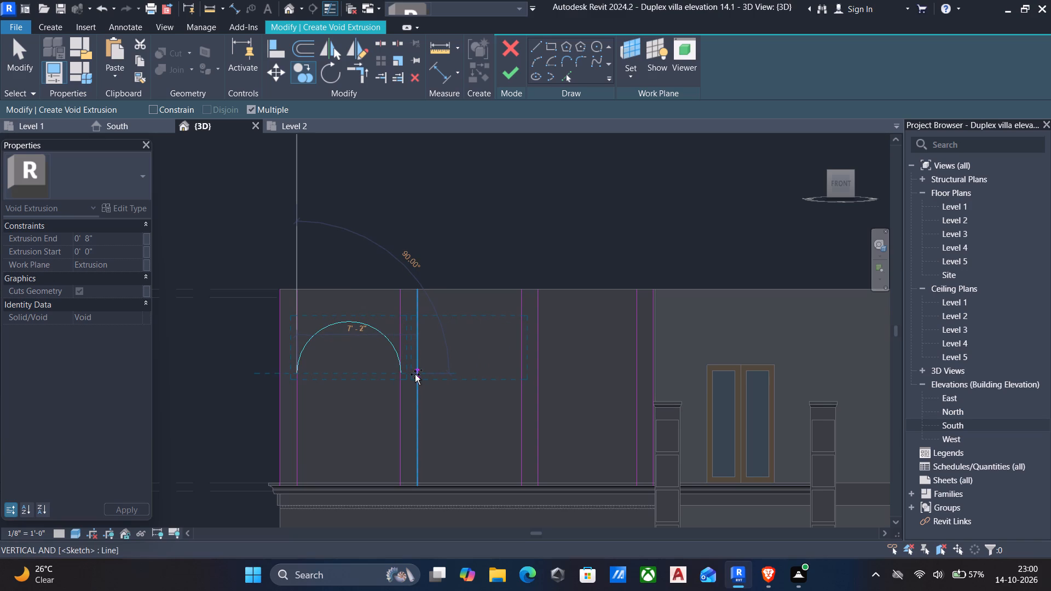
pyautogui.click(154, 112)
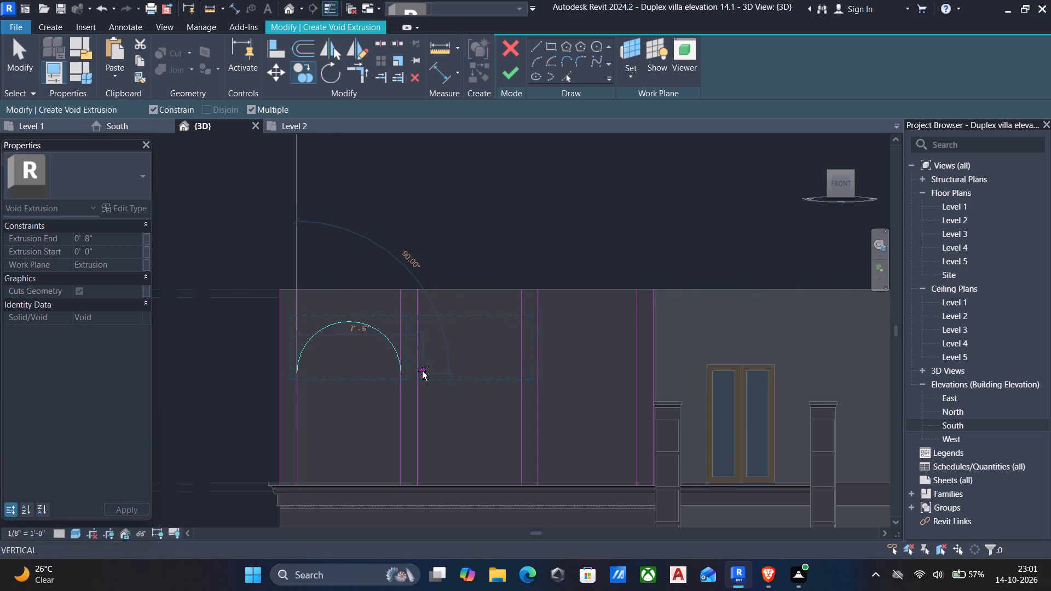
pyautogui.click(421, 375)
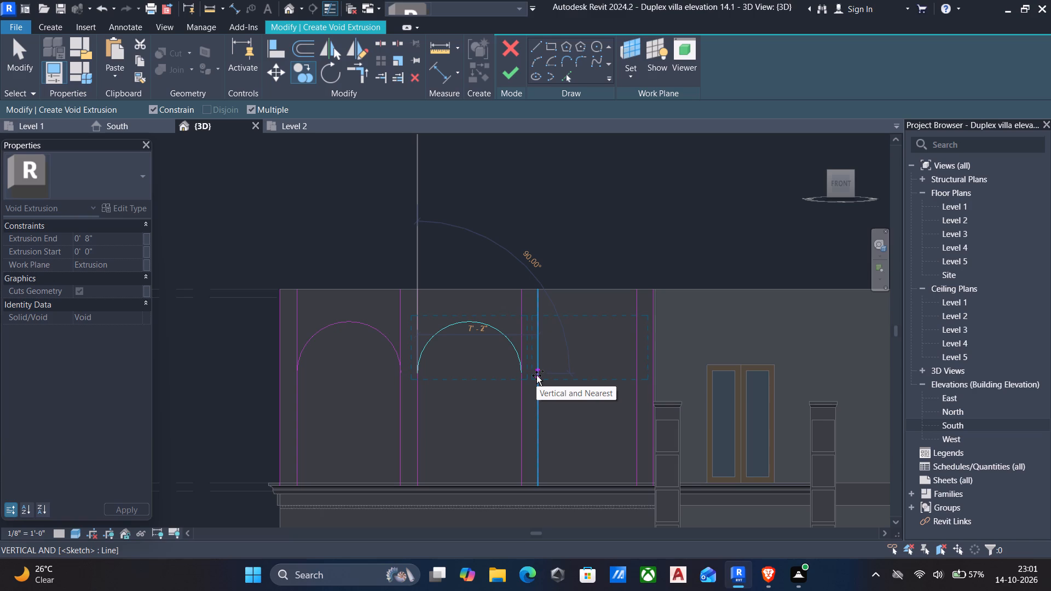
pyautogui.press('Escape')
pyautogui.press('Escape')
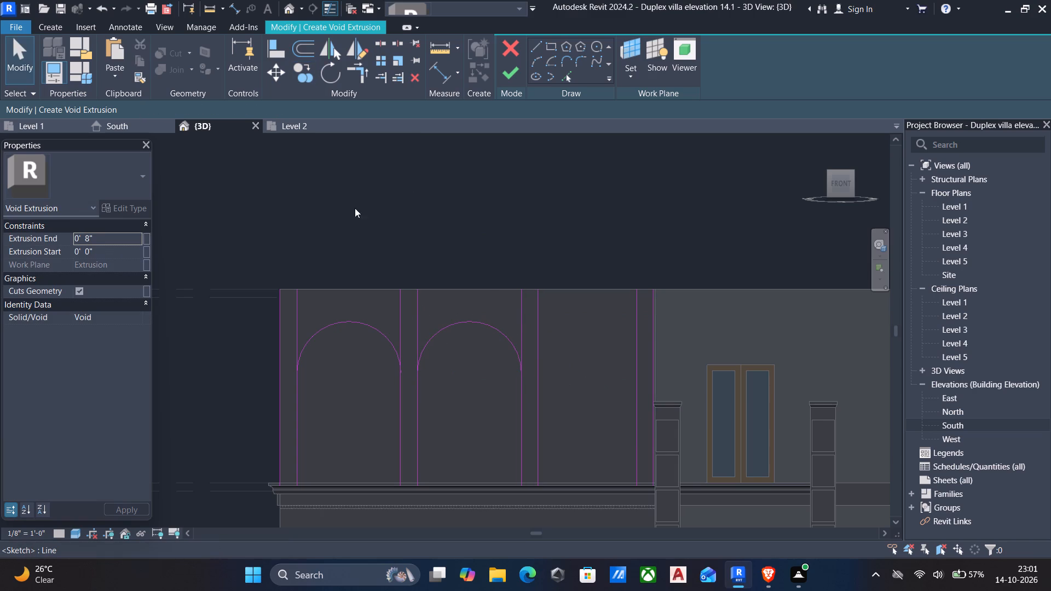
# Delete both arcs and the three copied line pairs, keeping only the pair at the panel's outer edge.
pyautogui.moveTo(342, 243); pyautogui.dragTo(754, 537)
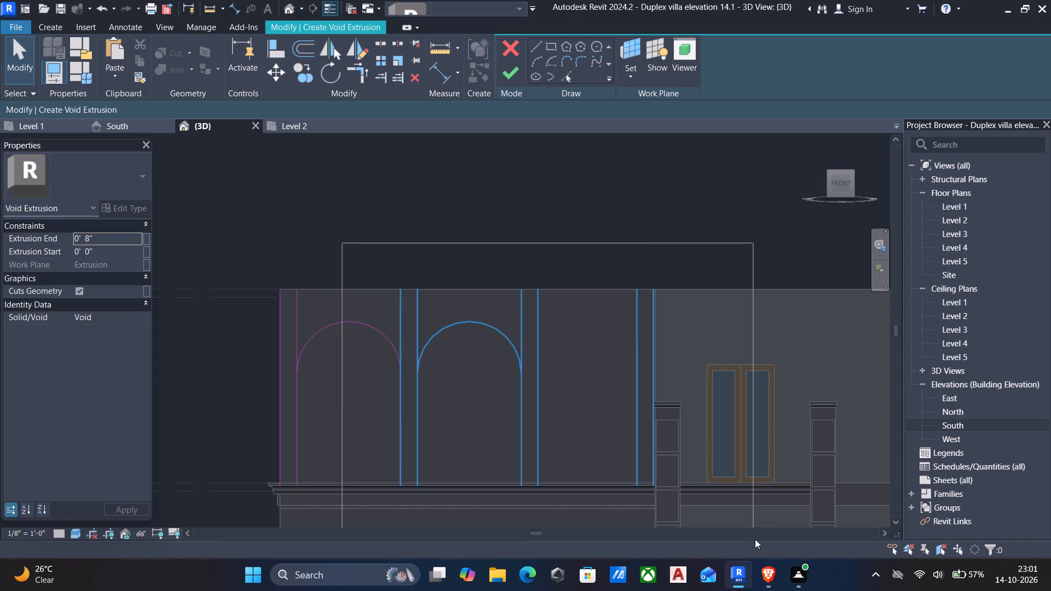
pyautogui.press('Delete')
pyautogui.click(345, 317)
pyautogui.press('Delete')
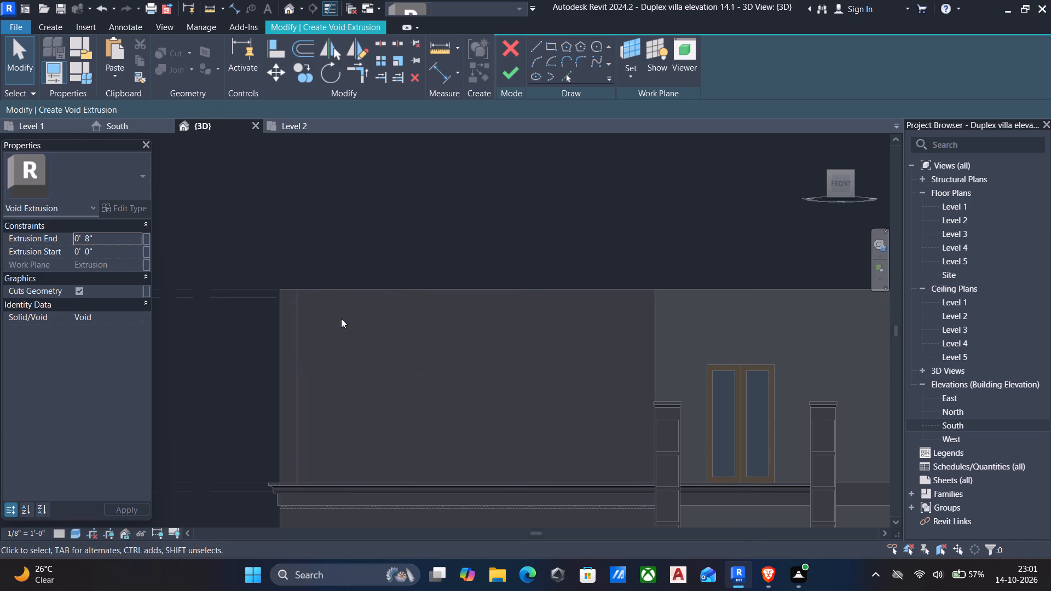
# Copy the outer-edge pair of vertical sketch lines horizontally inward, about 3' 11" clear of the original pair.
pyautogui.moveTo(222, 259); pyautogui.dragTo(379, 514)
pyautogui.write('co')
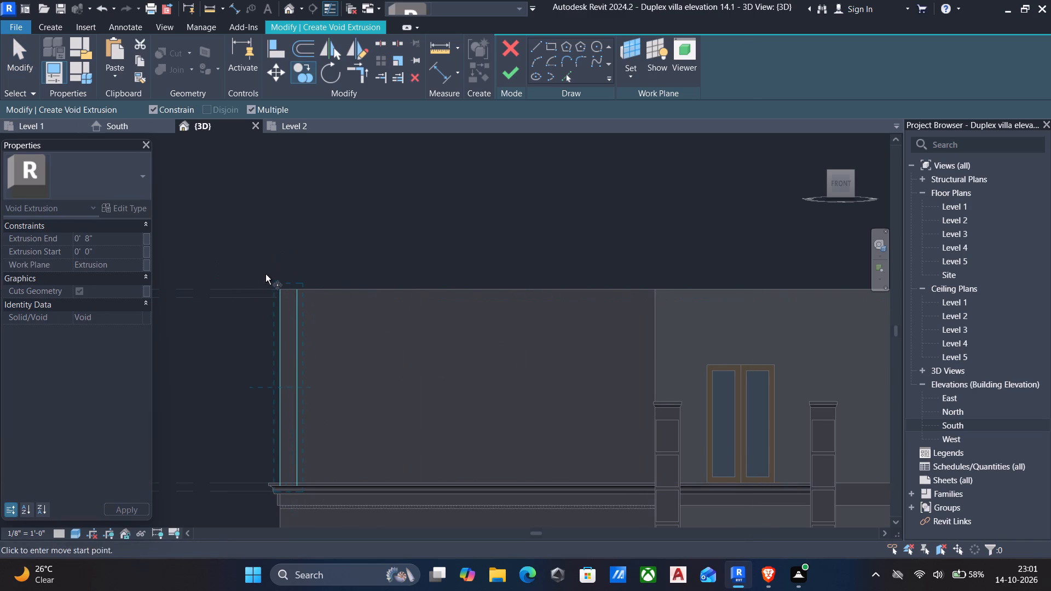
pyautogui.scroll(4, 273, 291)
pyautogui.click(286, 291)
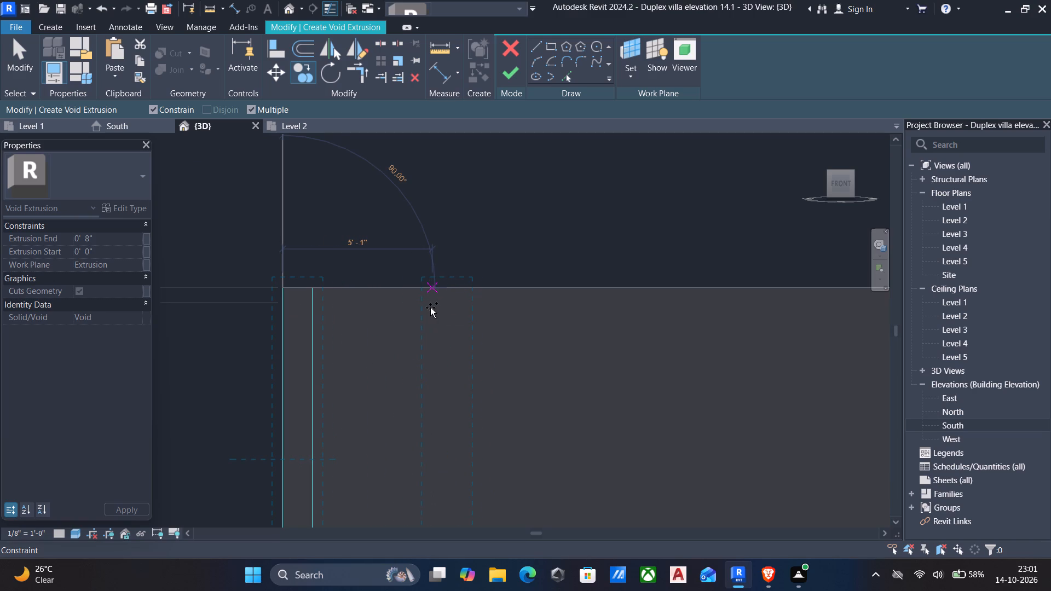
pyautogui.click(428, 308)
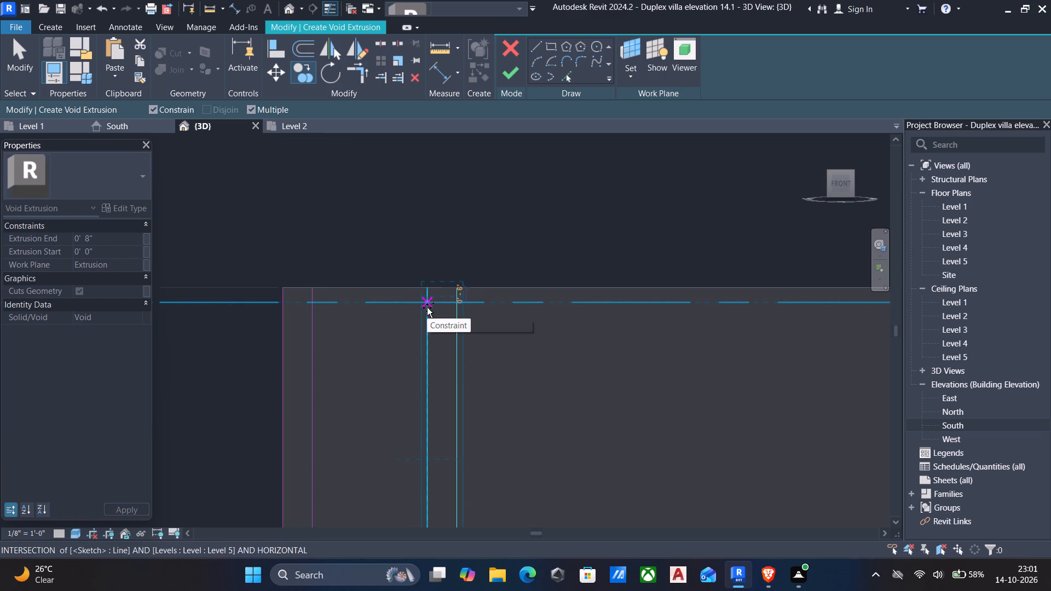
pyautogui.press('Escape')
# Measure the clear gap between the outer-edge line pair and its copy along the panel's top edge.
pyautogui.press('d')
pyautogui.press('d')
pyautogui.scroll(3, 314, 298)
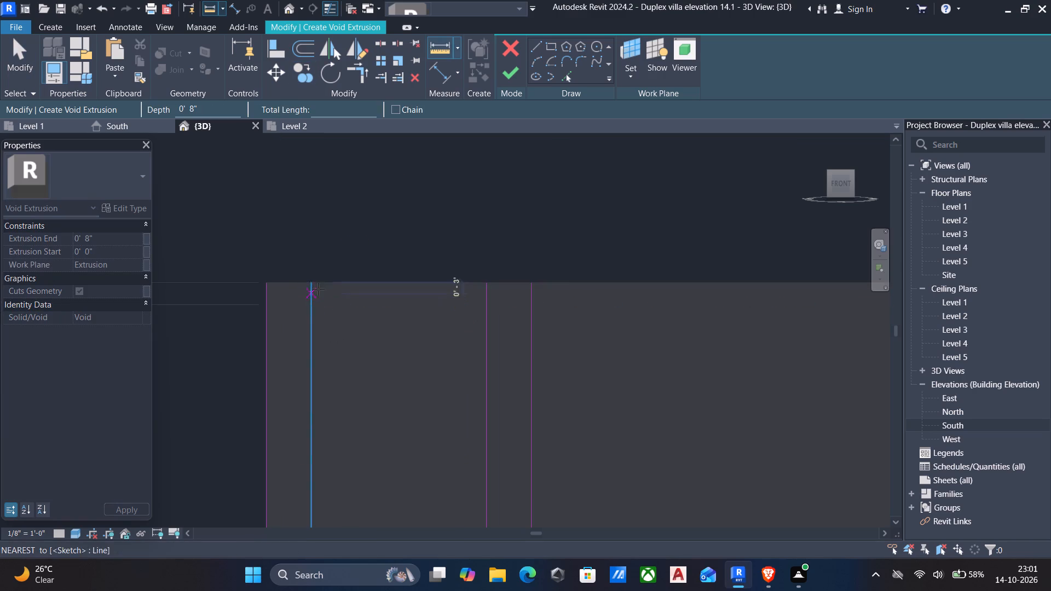
pyautogui.click(314, 287)
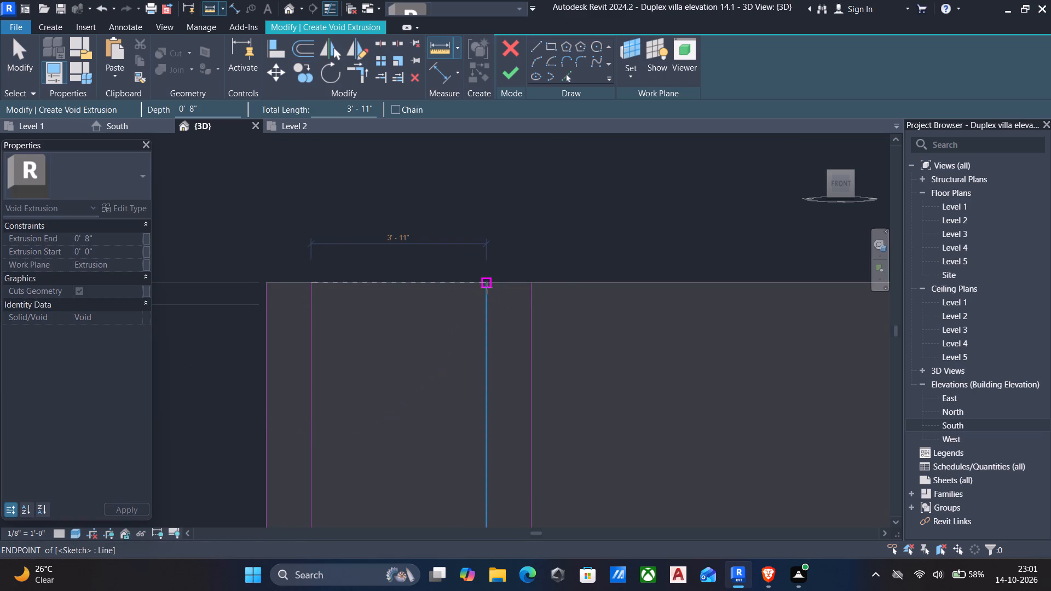
pyautogui.press('Escape')
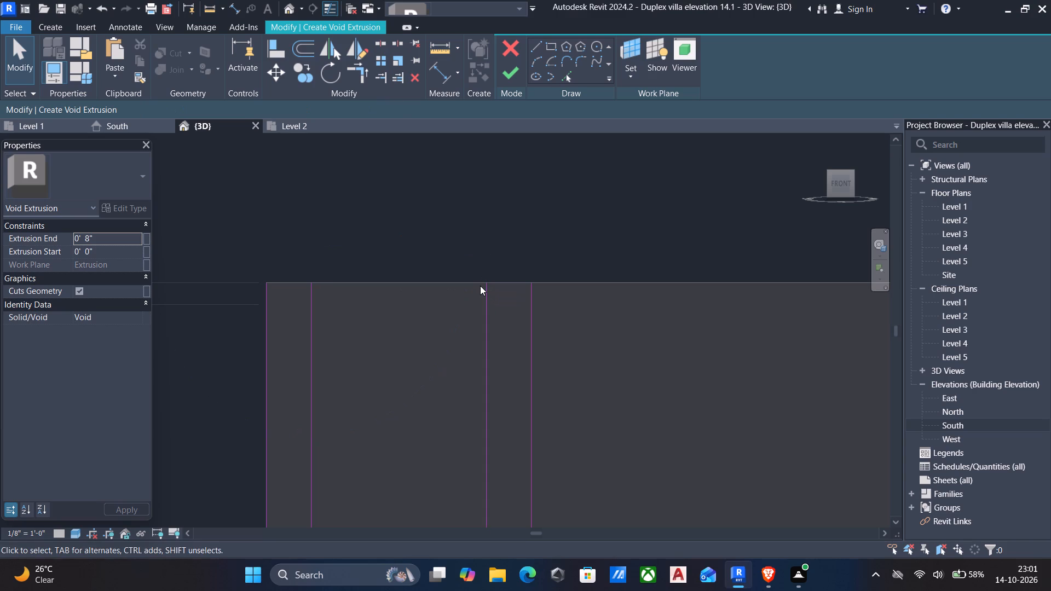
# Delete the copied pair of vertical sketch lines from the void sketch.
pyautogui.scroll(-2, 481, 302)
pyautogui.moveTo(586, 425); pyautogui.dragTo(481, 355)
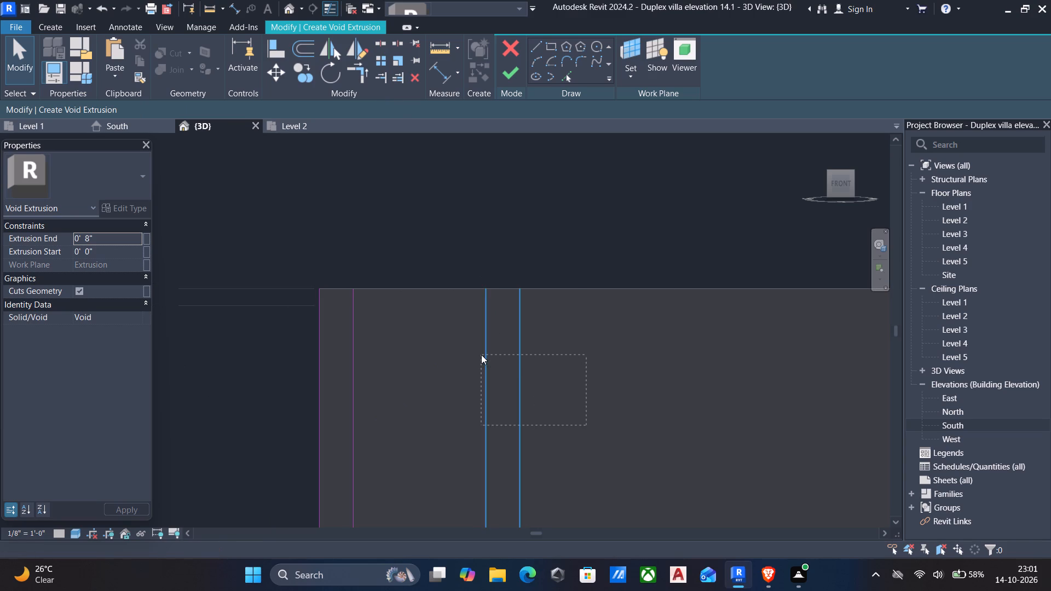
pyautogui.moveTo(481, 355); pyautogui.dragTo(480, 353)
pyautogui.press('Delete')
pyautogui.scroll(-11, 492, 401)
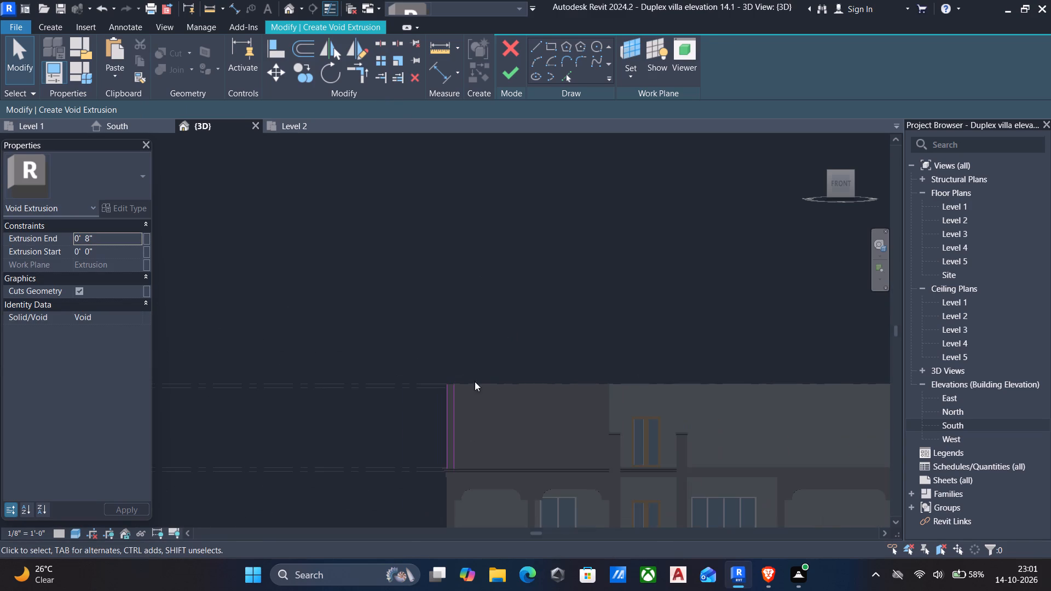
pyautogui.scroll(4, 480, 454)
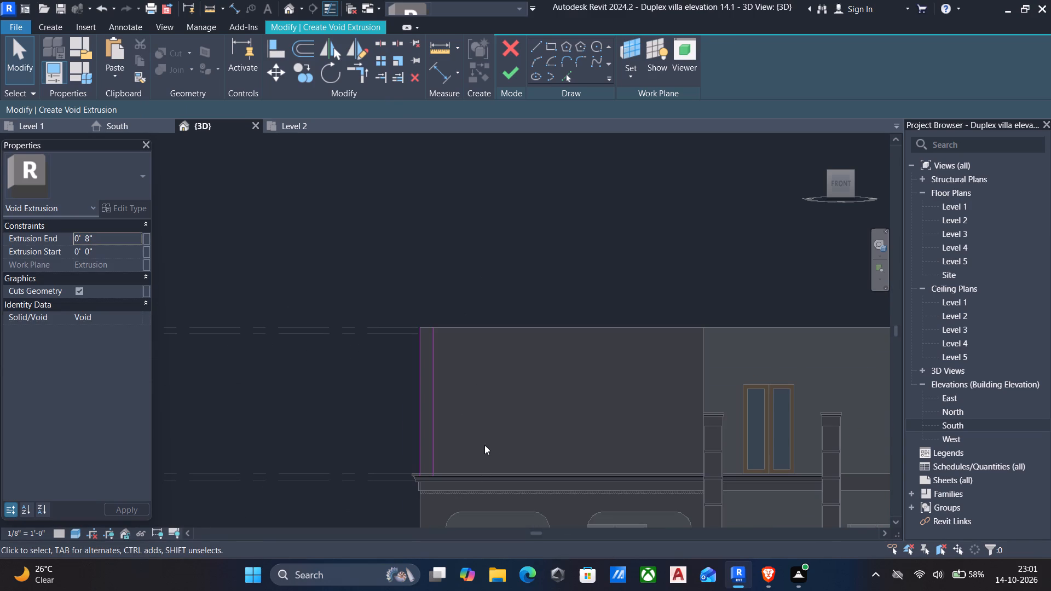
# Copy the outer-edge pair of vertical sketch lines horizontally four times across the panel, spaced about 4' apart.
pyautogui.moveTo(387, 283); pyautogui.dragTo(497, 503)
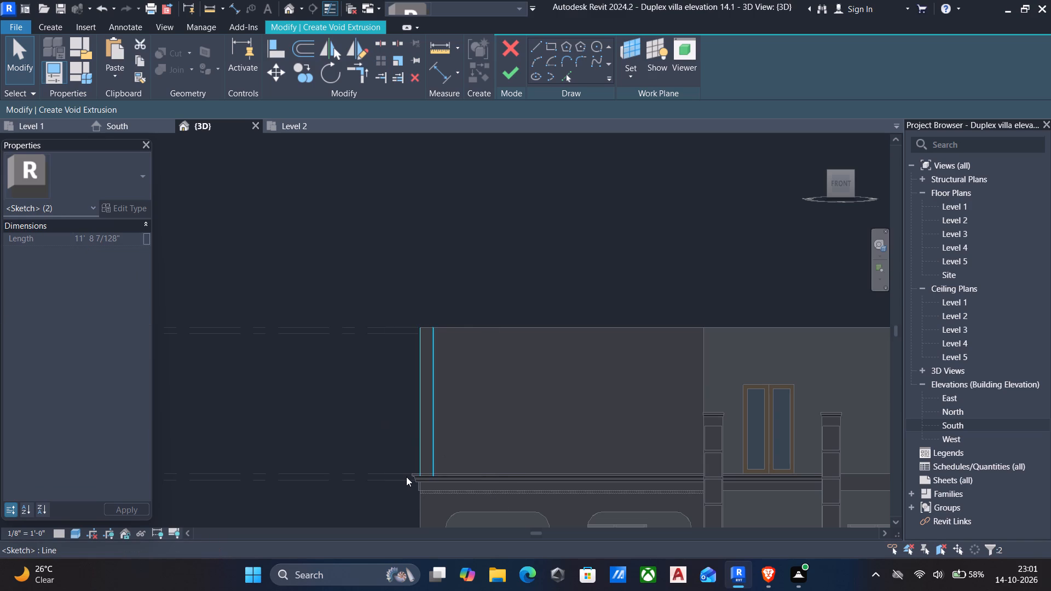
pyautogui.write('co')
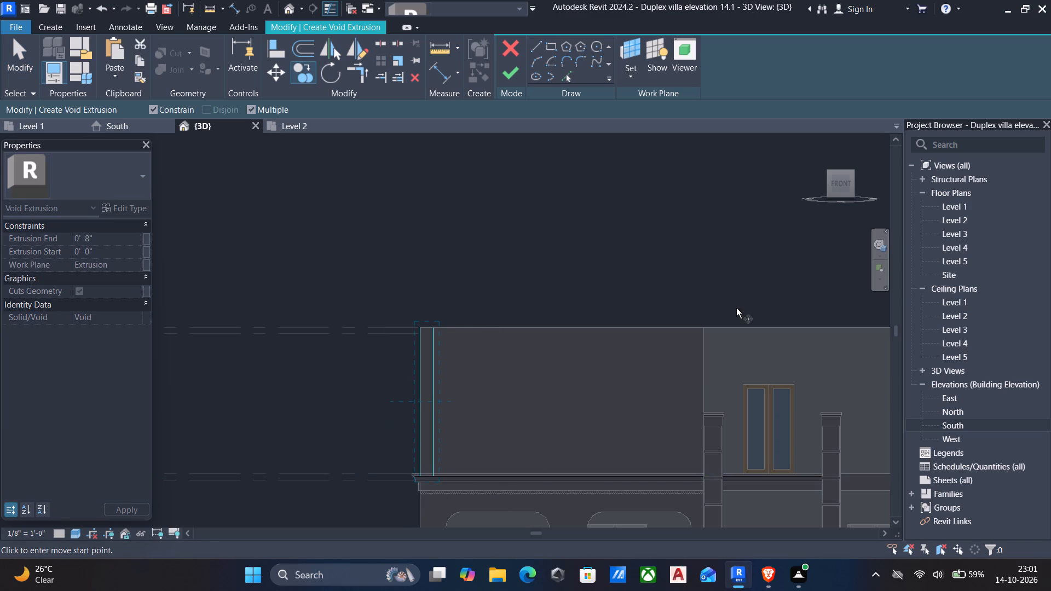
pyautogui.scroll(5, 469, 337)
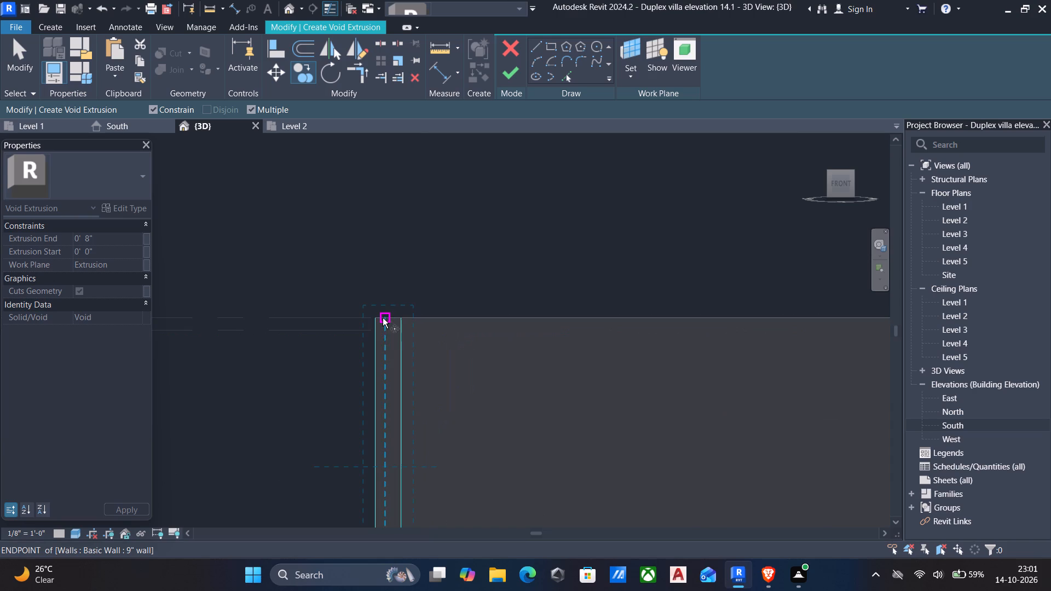
pyautogui.click(379, 319)
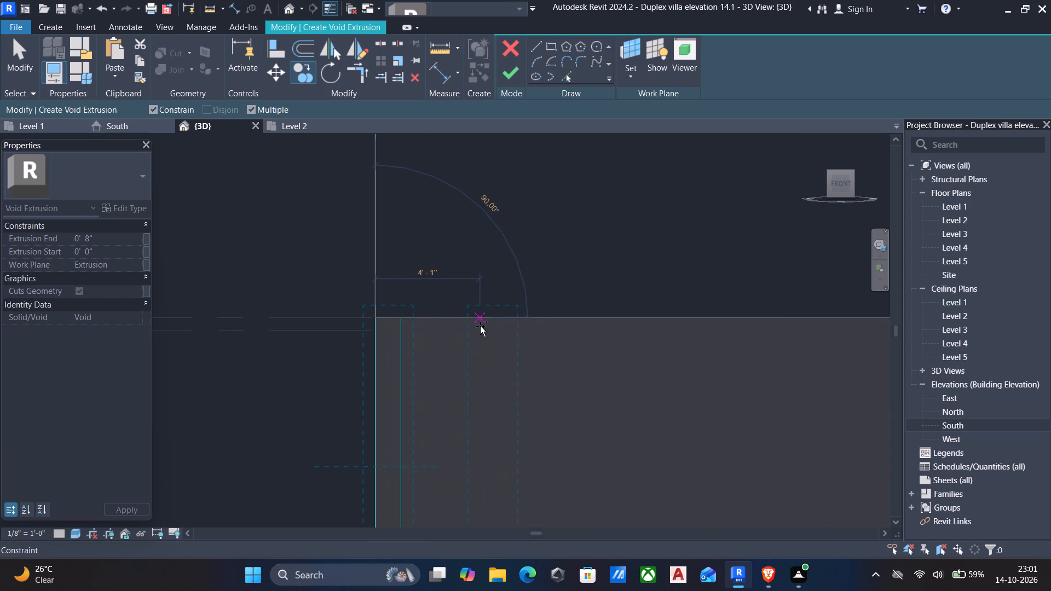
pyautogui.click(478, 327)
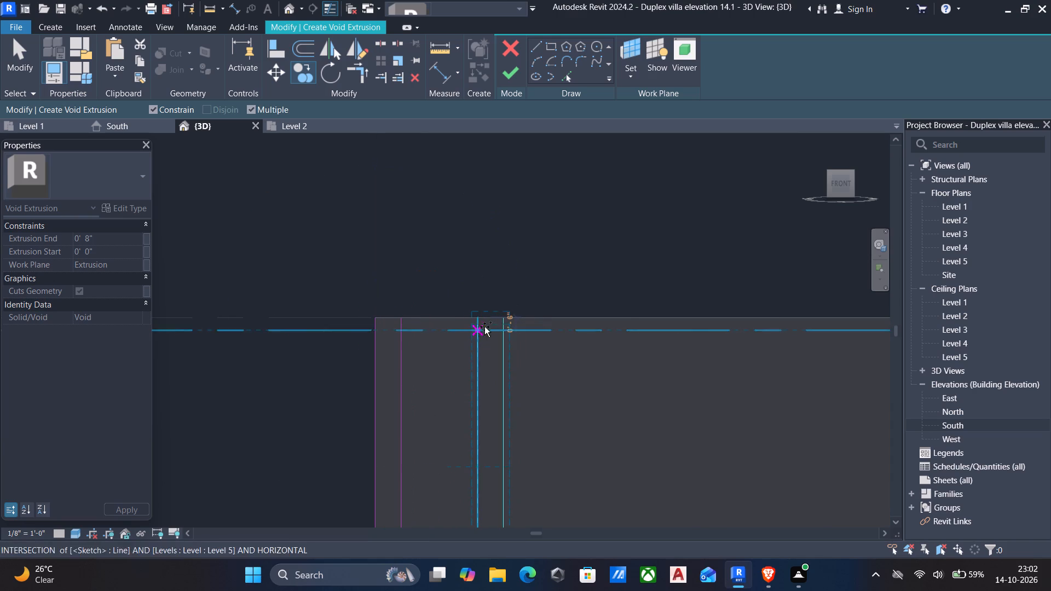
pyautogui.moveTo(615, 328); pyautogui.dragTo(402, 328, button='middle')
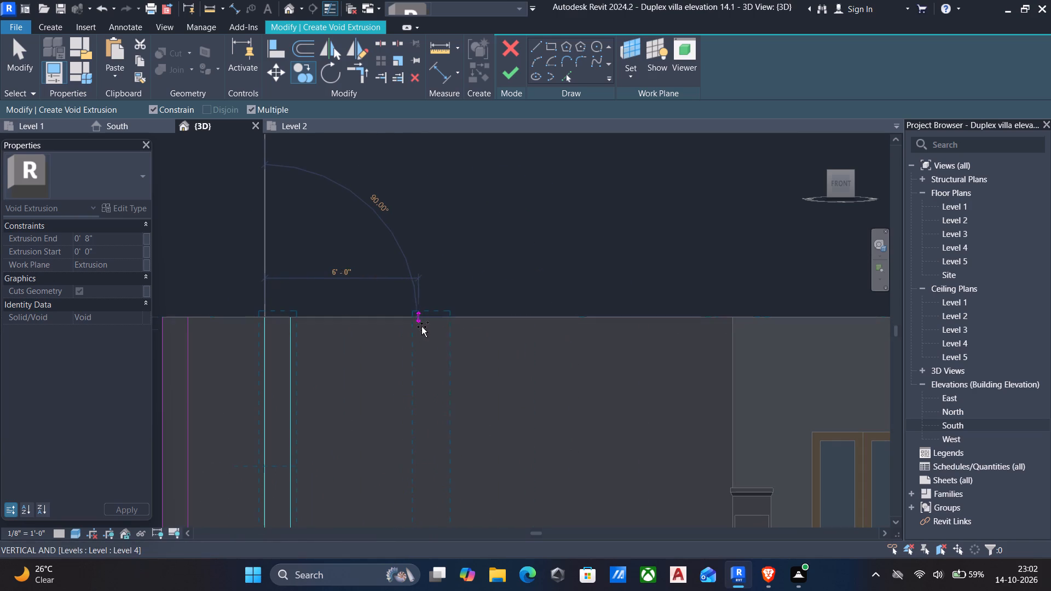
pyautogui.click(367, 315)
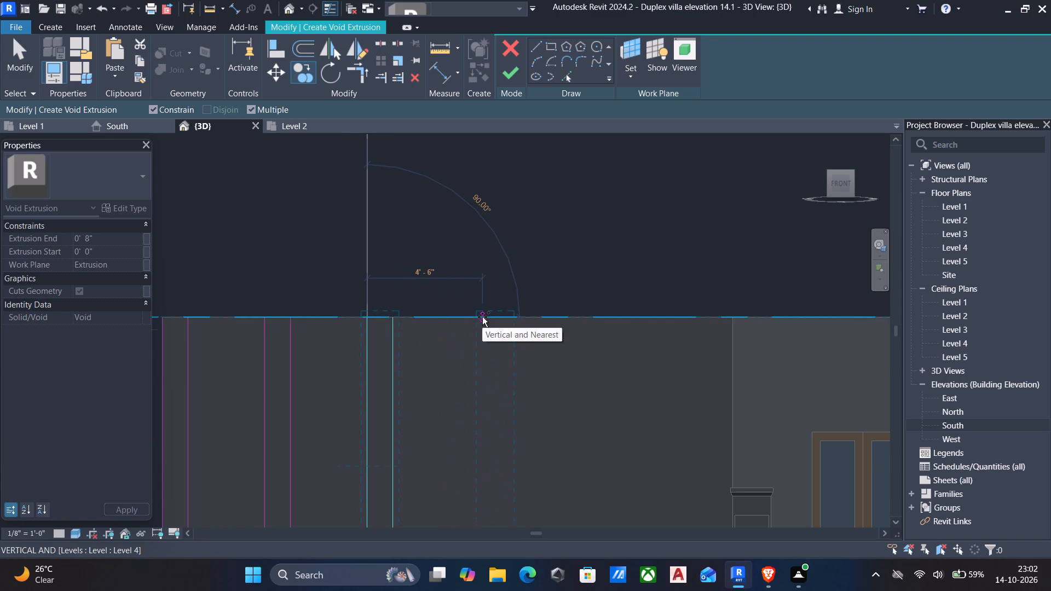
pyautogui.click(470, 317)
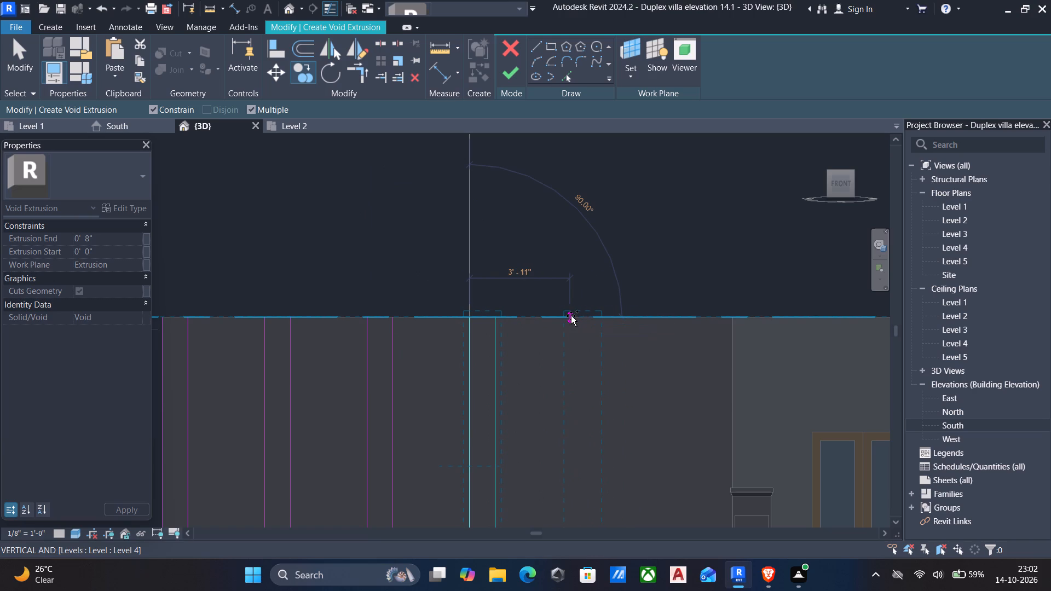
pyautogui.click(573, 316)
pyautogui.scroll(-4, 572, 322)
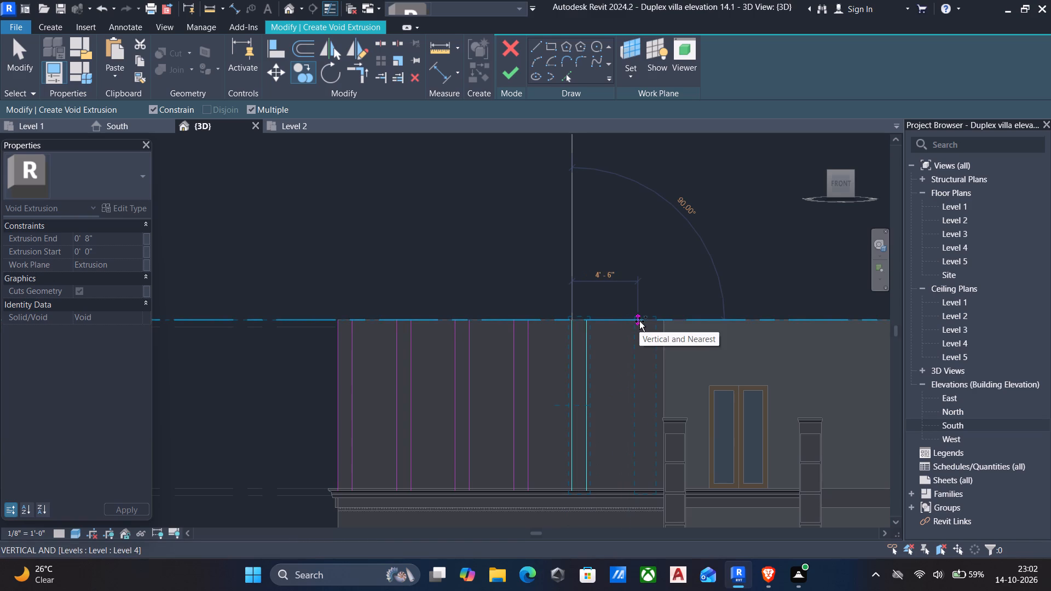
pyautogui.press('Escape')
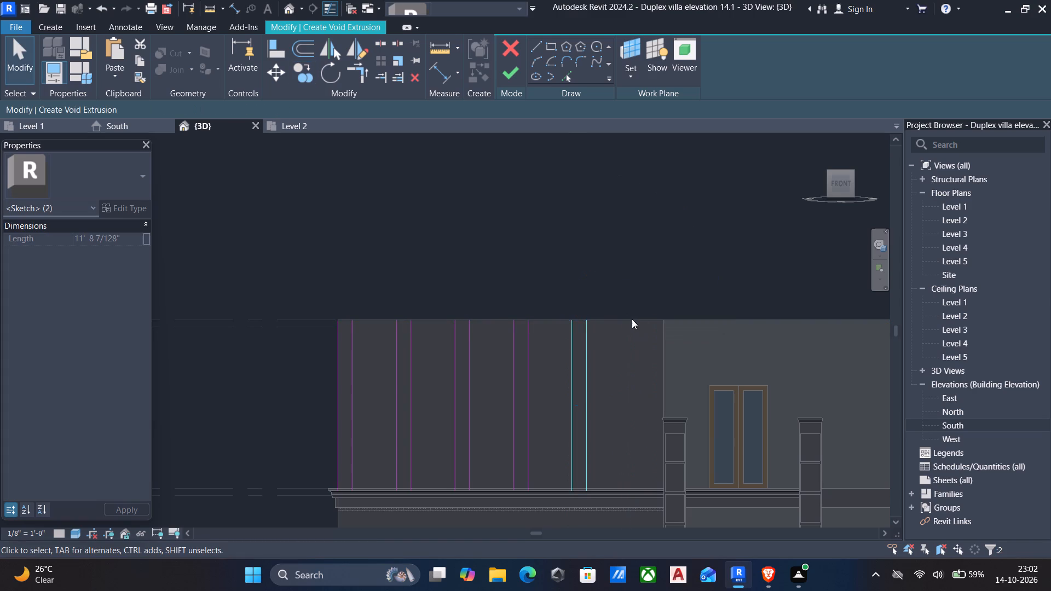
# Nudge the two copied line pairs nearest the panel's inner edge toward that edge, four and three increments respectively.
pyautogui.moveTo(546, 307); pyautogui.dragTo(640, 491)
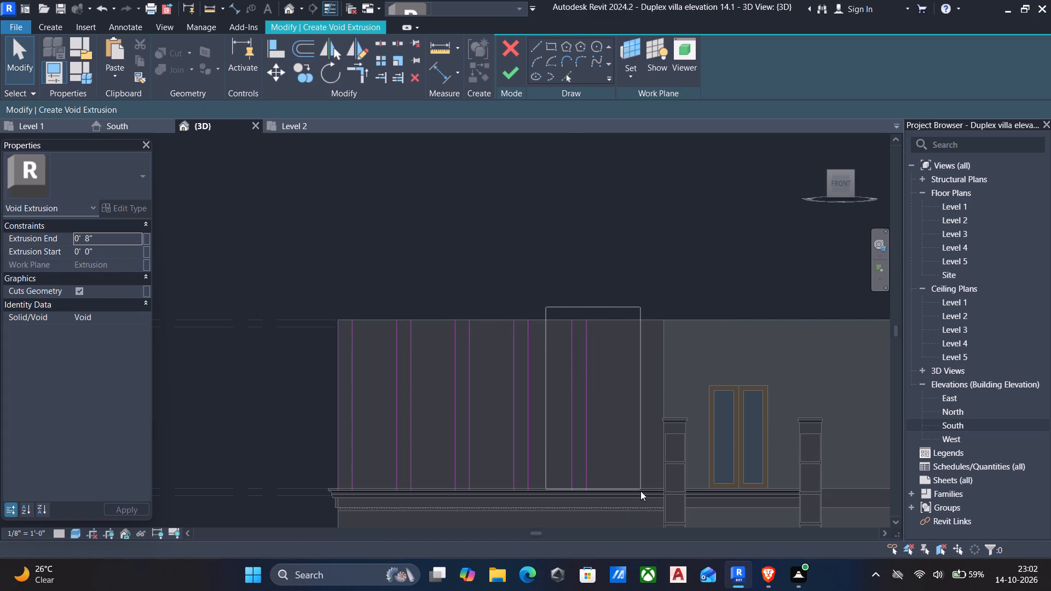
pyautogui.moveTo(640, 491); pyautogui.dragTo(643, 508)
pyautogui.press('Right')
pyautogui.press('Right')
pyautogui.press('Right')
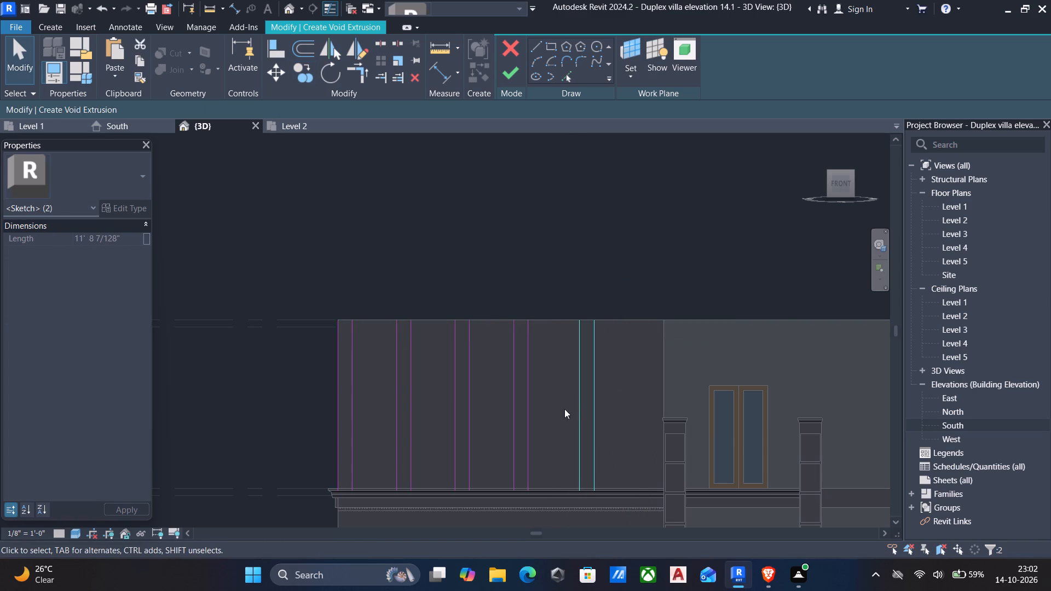
pyautogui.press('Right')
pyautogui.moveTo(491, 301); pyautogui.dragTo(580, 518)
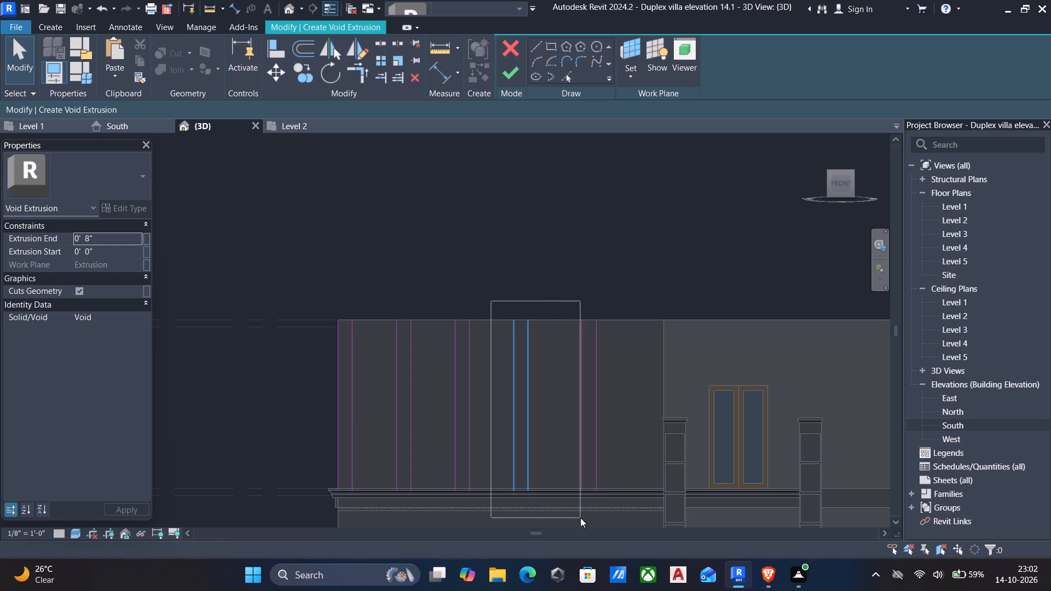
pyautogui.moveTo(580, 518); pyautogui.dragTo(555, 510)
pyautogui.press('Right')
pyautogui.press('Right')
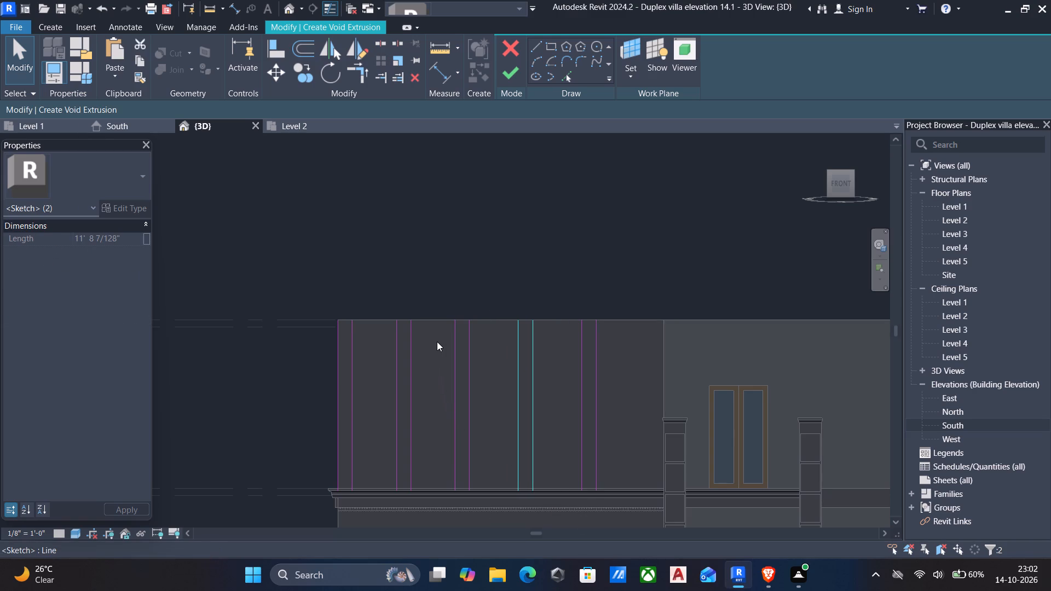
pyautogui.press('Right')
# Nudge the other two copied pairs inward by two increments and one, evening the clear gaps at about 3' 2".
pyautogui.moveTo(419, 309); pyautogui.dragTo(495, 522)
pyautogui.press('Right')
pyautogui.press('Right')
pyautogui.moveTo(373, 308); pyautogui.dragTo(429, 518)
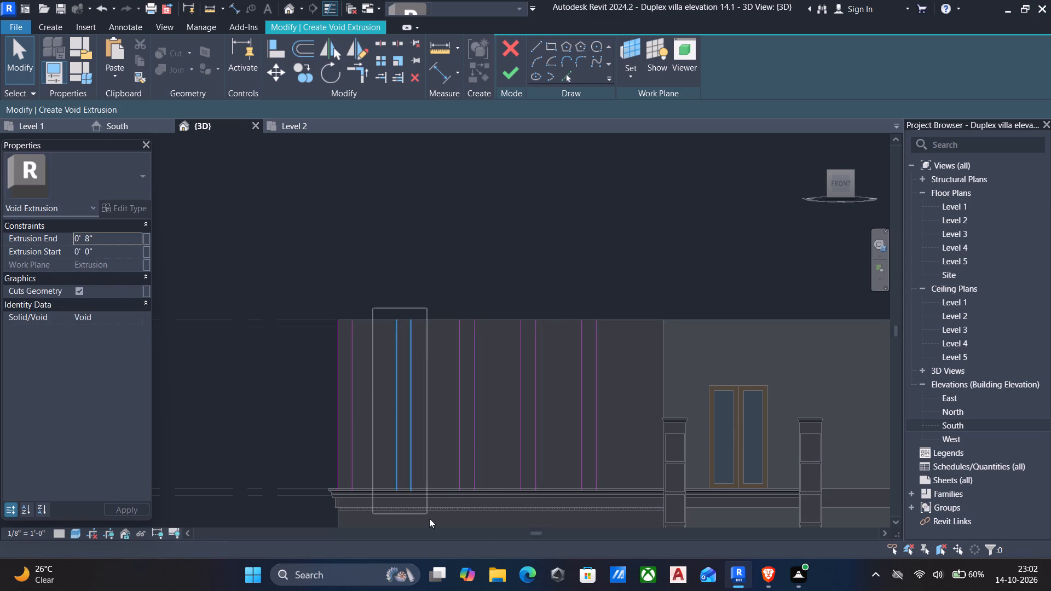
pyautogui.moveTo(429, 518); pyautogui.dragTo(434, 526)
pyautogui.press('Right')
# Measure each clear gap between adjacent line pairs along the panel's top edge.
pyautogui.write('dd')
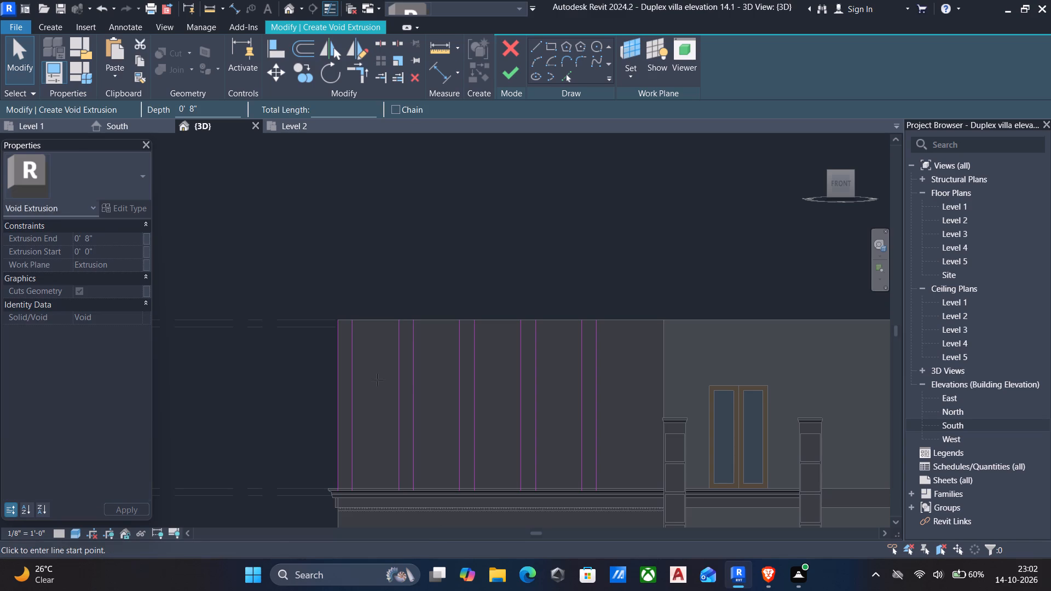
pyautogui.scroll(5, 358, 335)
pyautogui.click(351, 305)
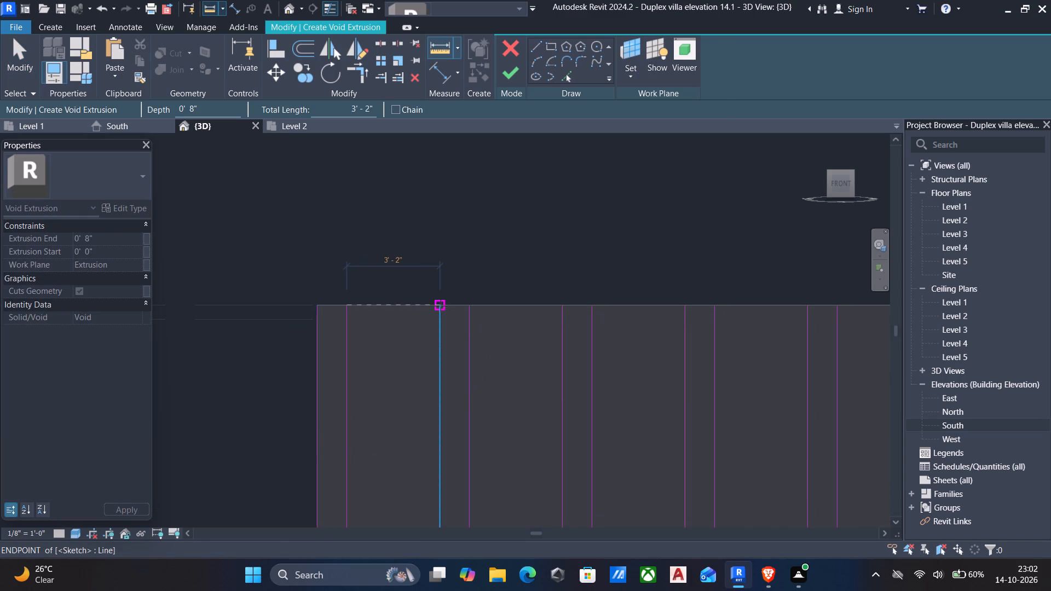
pyautogui.click(441, 306)
pyautogui.click(466, 305)
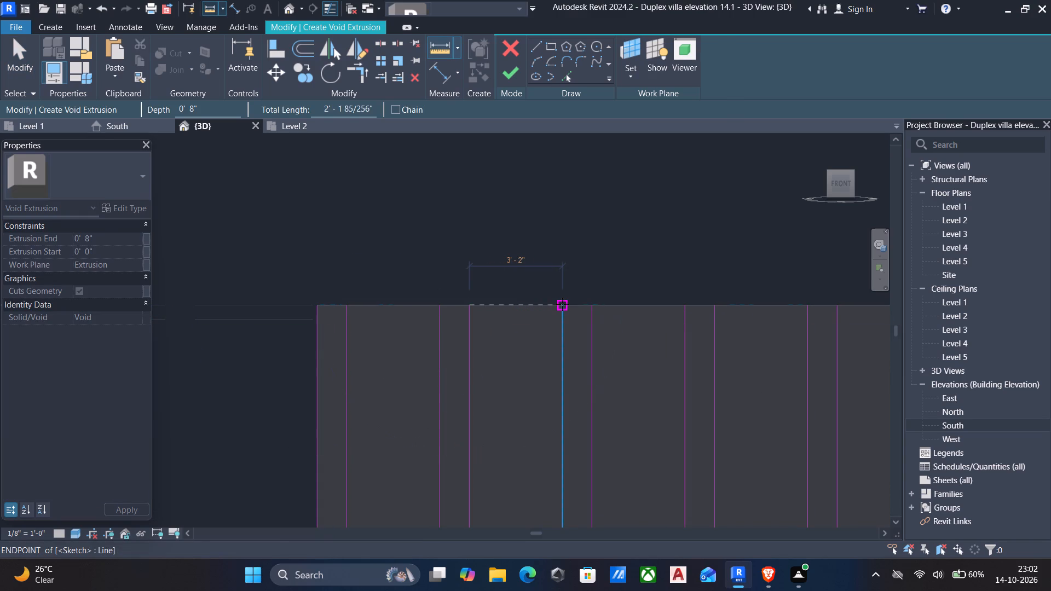
pyautogui.click(567, 305)
pyautogui.click(590, 306)
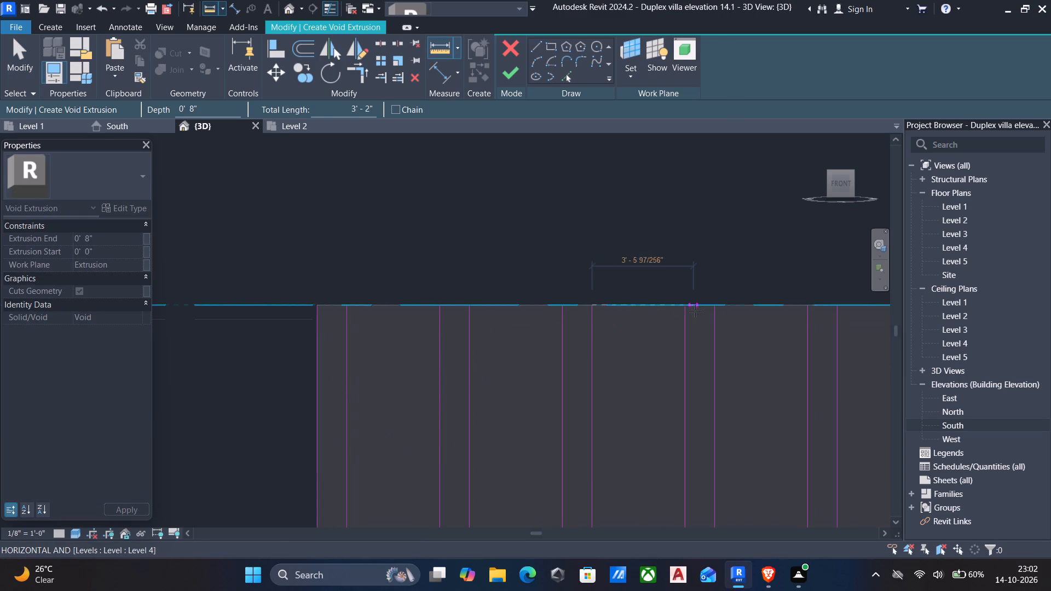
pyautogui.click(682, 308)
pyautogui.moveTo(682, 308); pyautogui.dragTo(645, 336, button='middle')
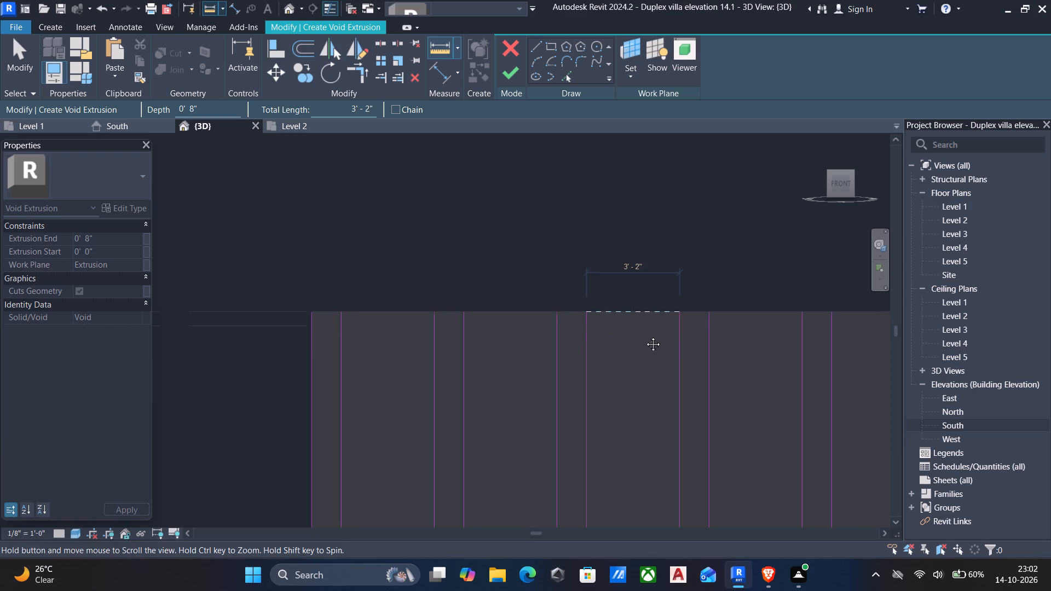
pyautogui.moveTo(645, 336); pyautogui.dragTo(562, 367, button='middle')
pyautogui.click(591, 361)
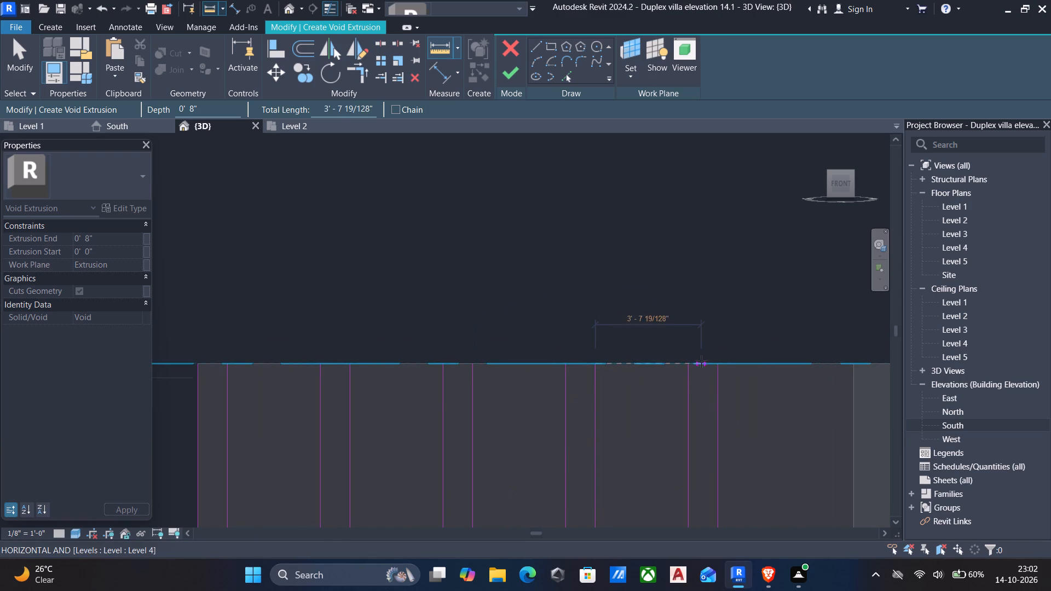
pyautogui.click(692, 361)
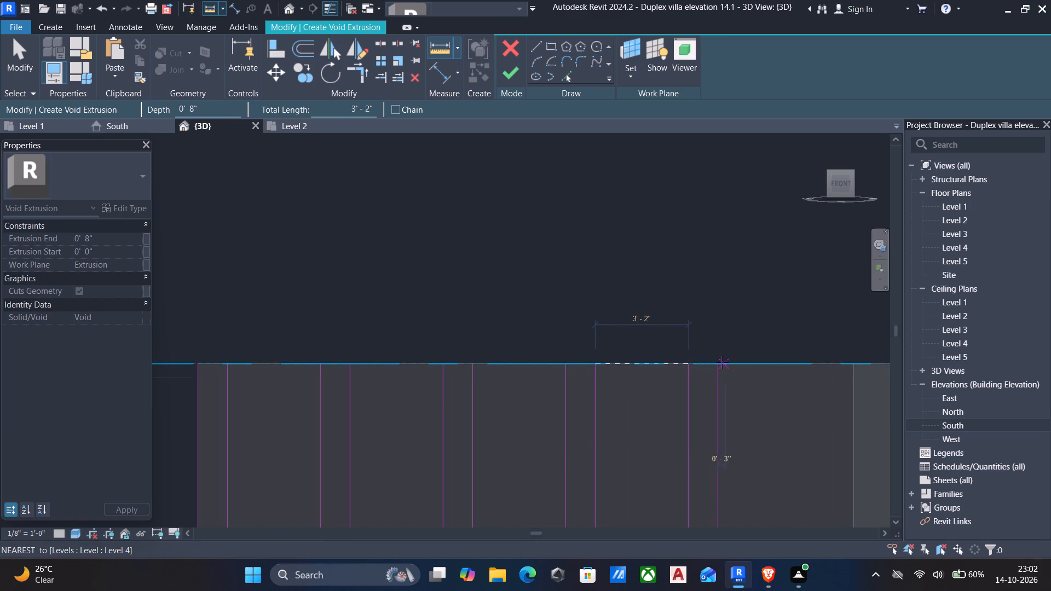
# Measure from the innermost line pair to the panel's inner edge, and recheck the gap before that pair.
pyautogui.click(720, 363)
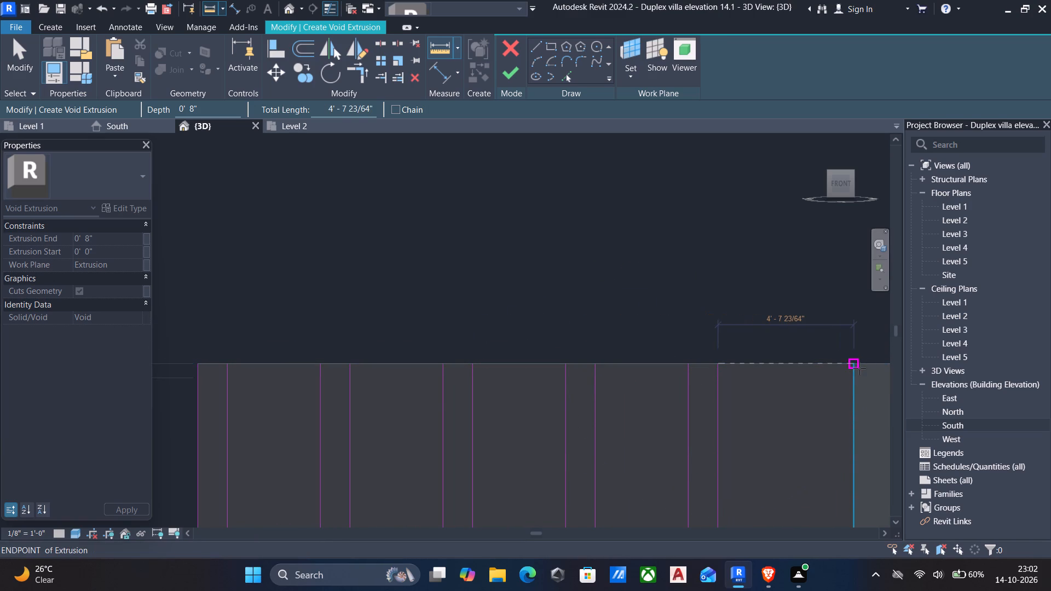
pyautogui.click(859, 368)
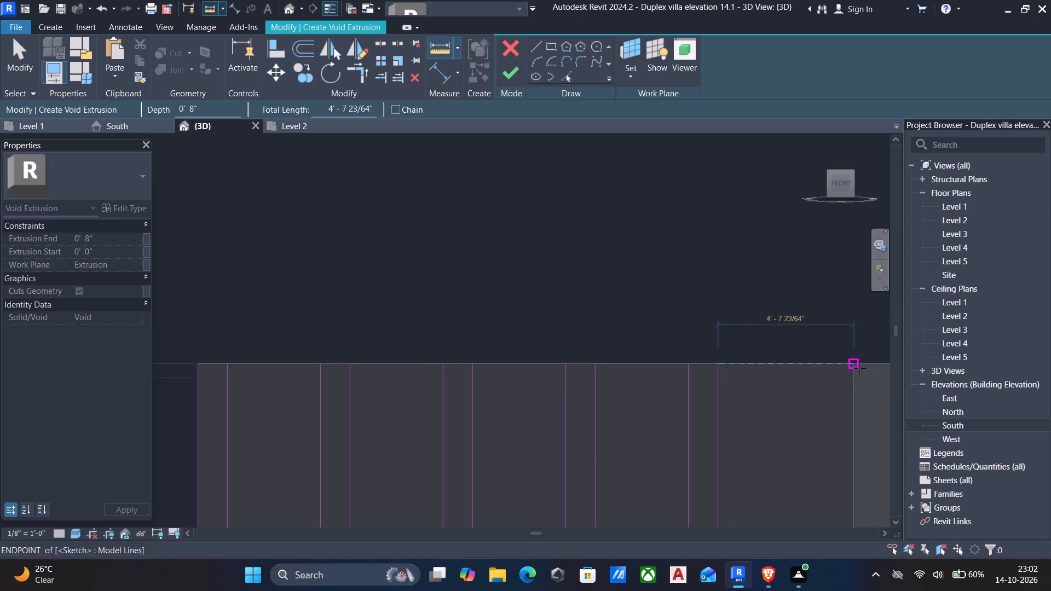
pyautogui.click(690, 364)
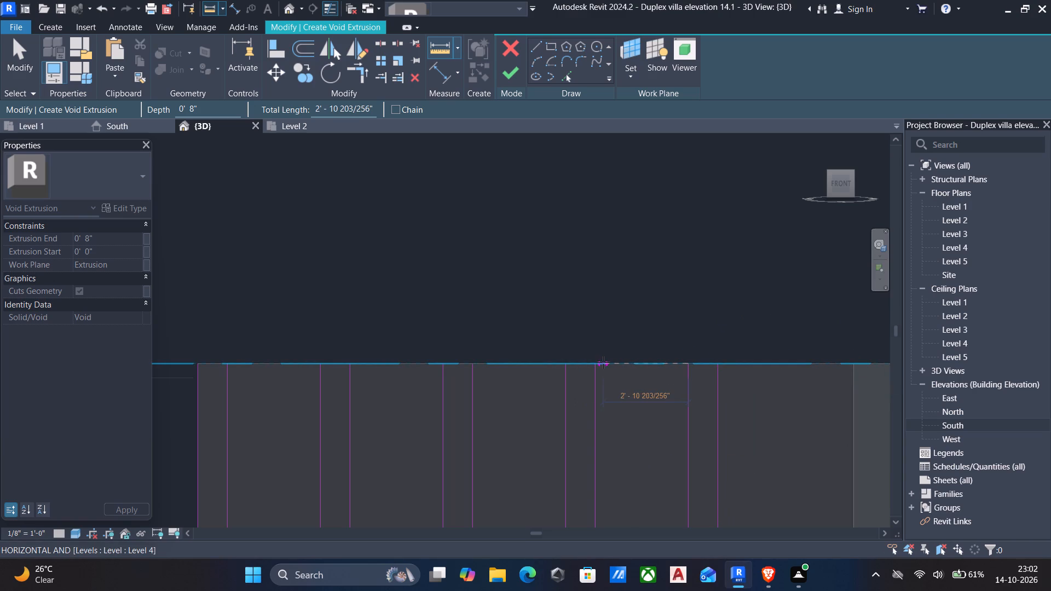
pyautogui.click(596, 361)
pyautogui.scroll(-3, 600, 369)
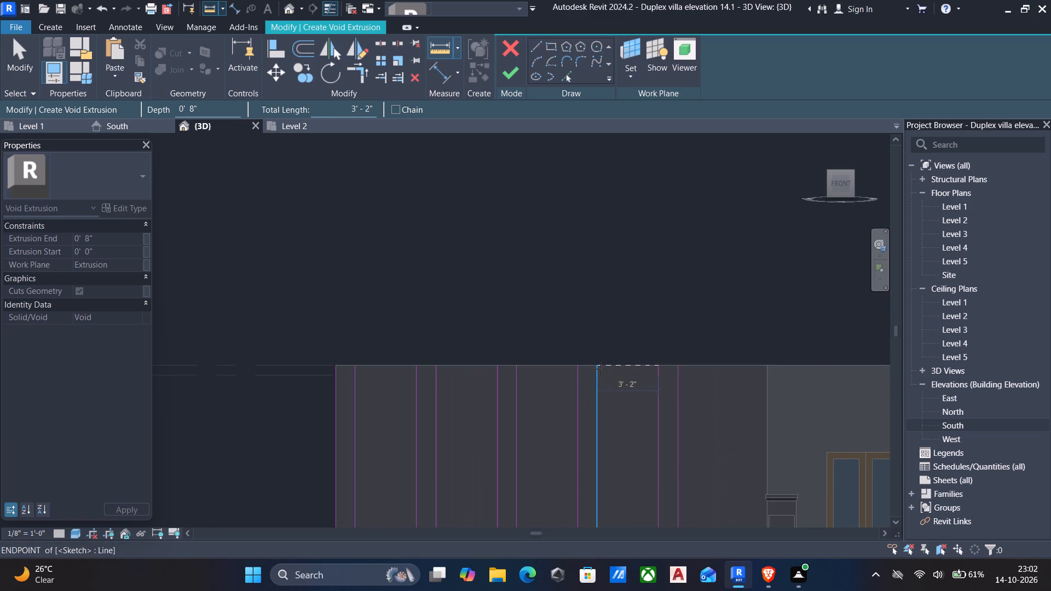
pyautogui.press('Escape')
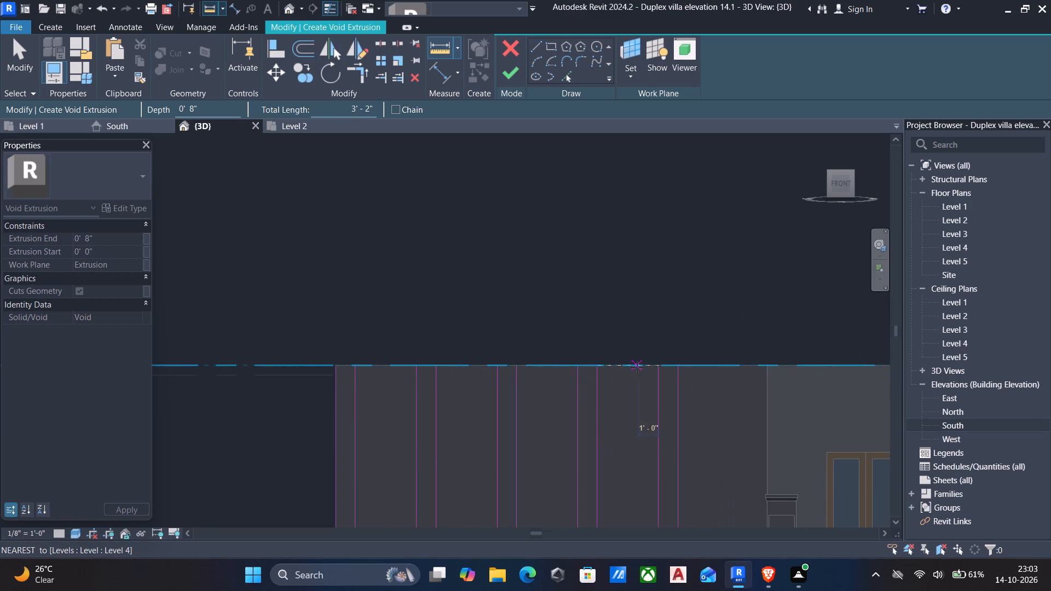
pyautogui.scroll(-3, 644, 388)
pyautogui.press('Escape')
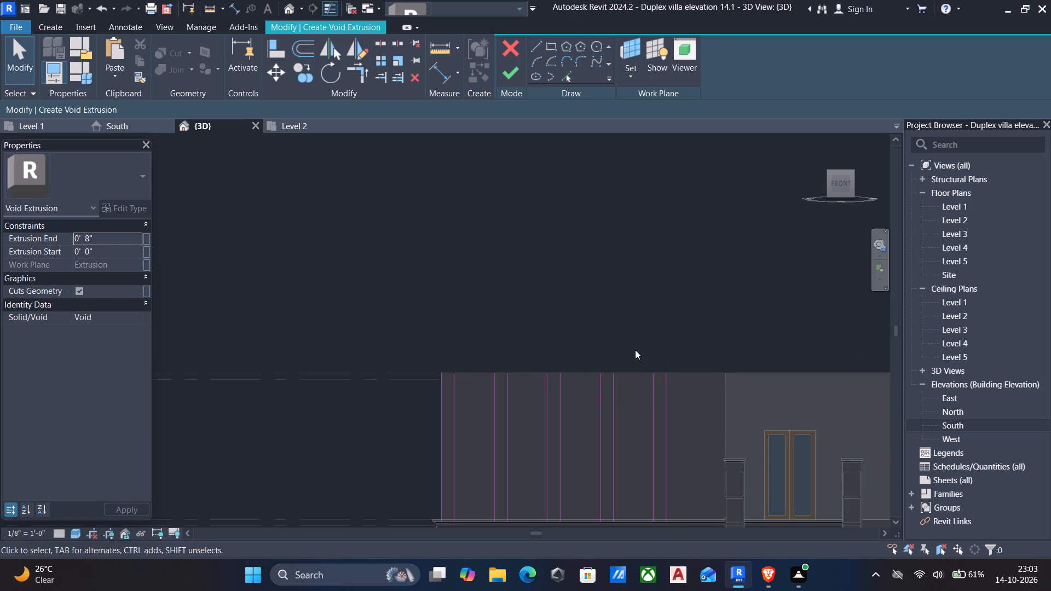
# Remeasure the clear gap between the innermost line pair and the panel's inner edge.
pyautogui.write('dd')
pyautogui.scroll(3, 678, 385)
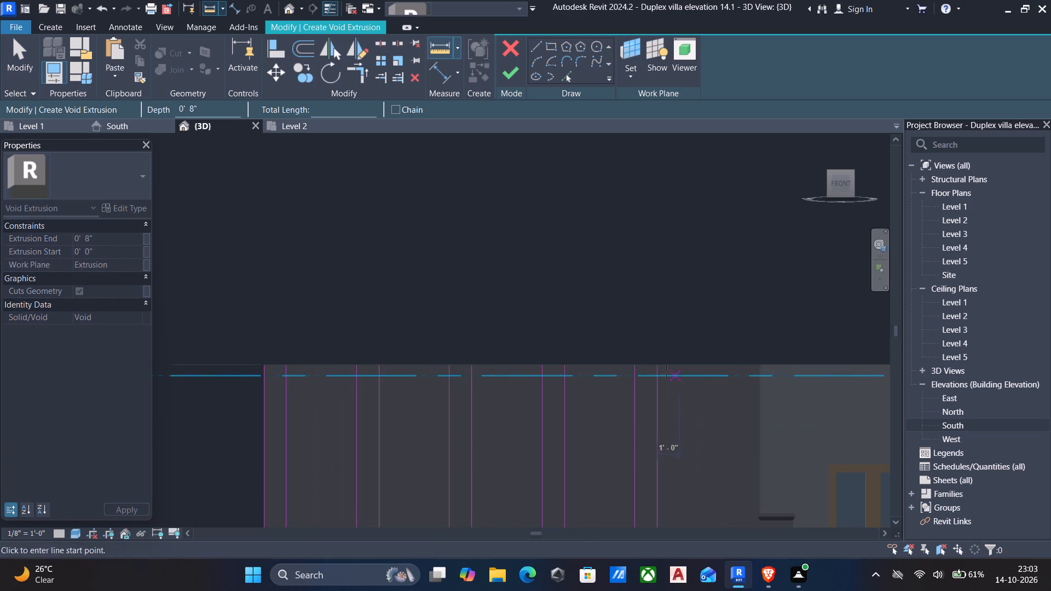
pyautogui.scroll(2, 666, 372)
pyautogui.click(660, 366)
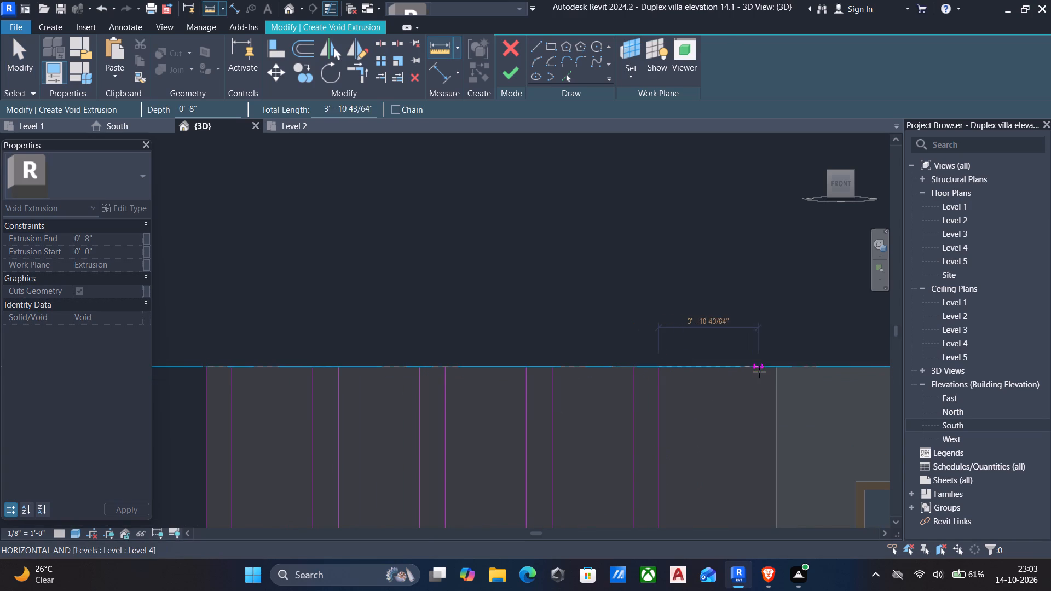
pyautogui.click(771, 370)
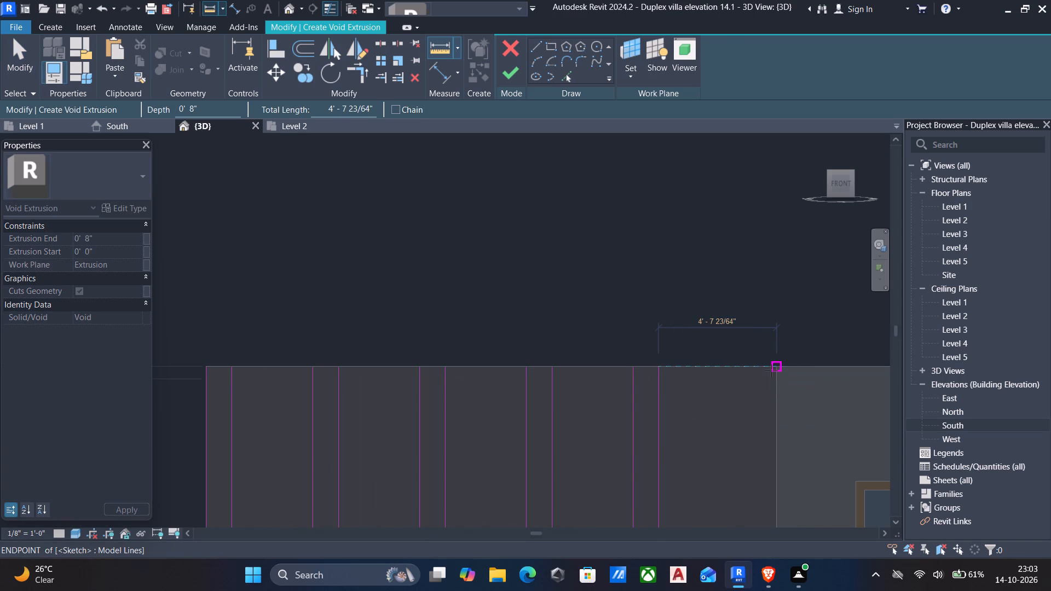
pyautogui.press('Escape')
pyautogui.scroll(-5, 771, 375)
pyautogui.press('Escape')
# Nudge the innermost line pair about 9" toward the panel's inner edge.
pyautogui.moveTo(690, 350); pyautogui.dragTo(739, 529)
pyautogui.press('Right')
pyautogui.press('Right')
pyautogui.press('Right')
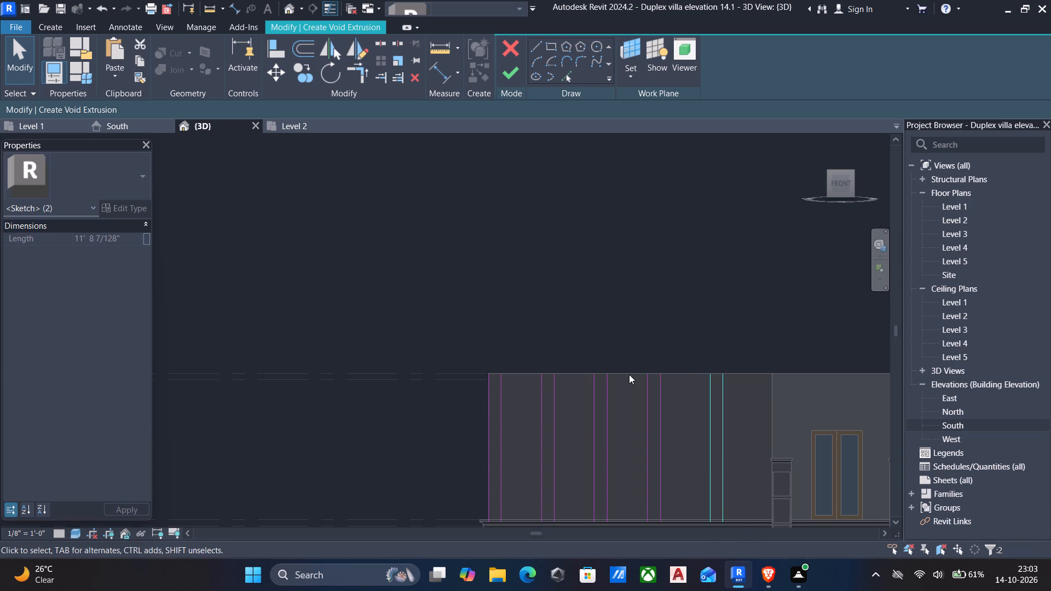
pyautogui.click(623, 366)
# Measure the clear gap between the nudged line pair and the panel's inner edge.
pyautogui.press('d')
pyautogui.press('d')
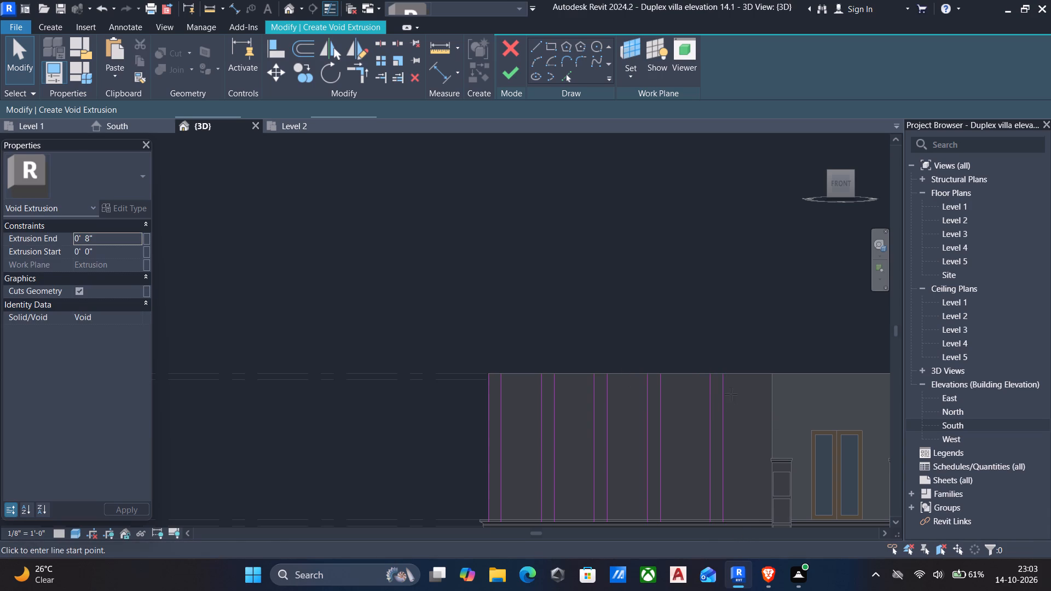
pyautogui.scroll(4, 795, 384)
pyautogui.click(670, 365)
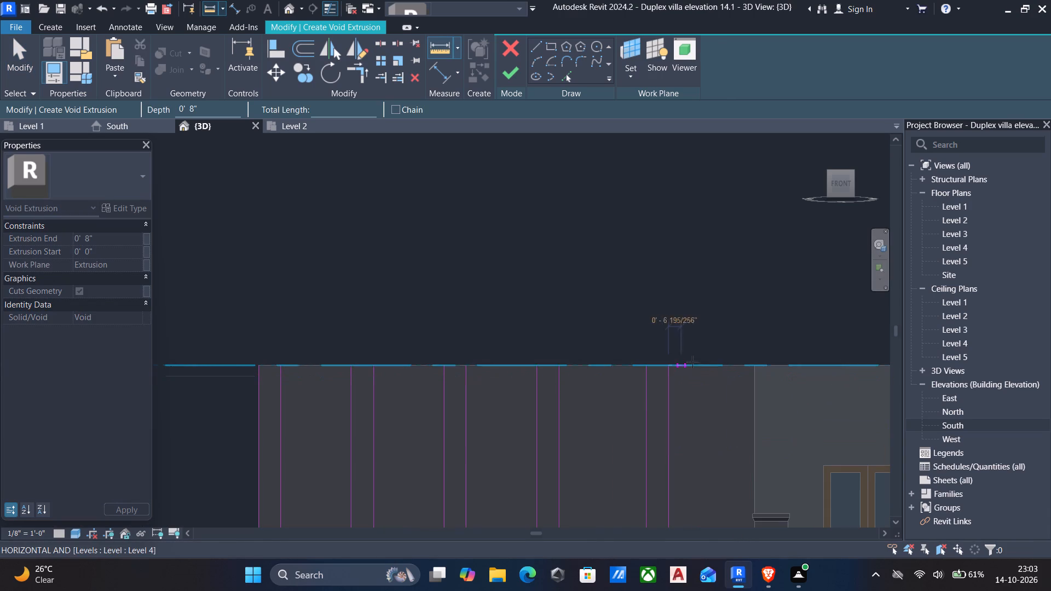
pyautogui.click(757, 367)
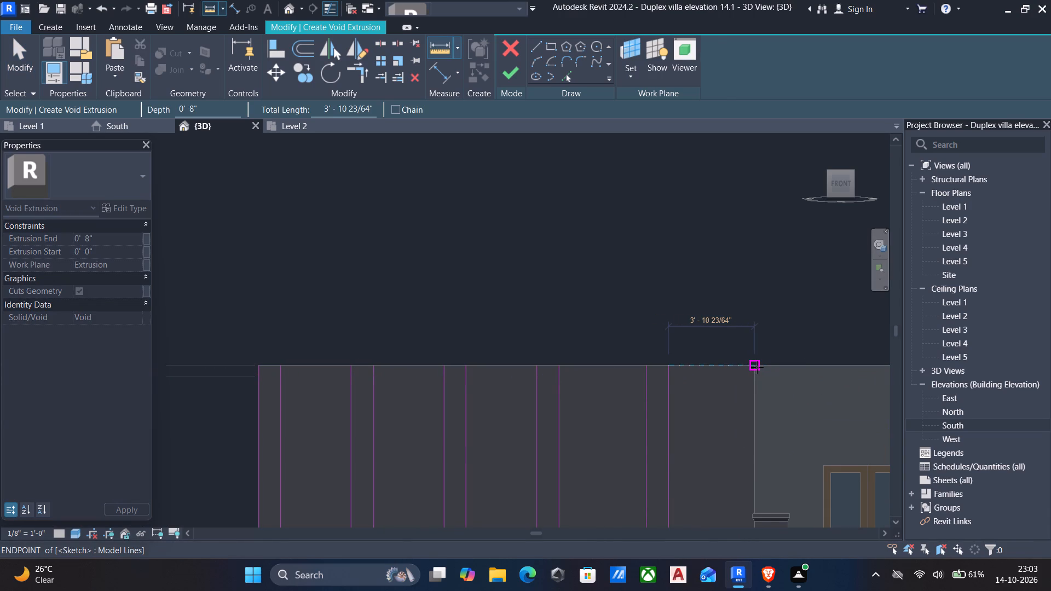
# Nudge the innermost line pair about 6" farther toward the panel's inner edge.
pyautogui.press('Escape')
pyautogui.press('Escape')
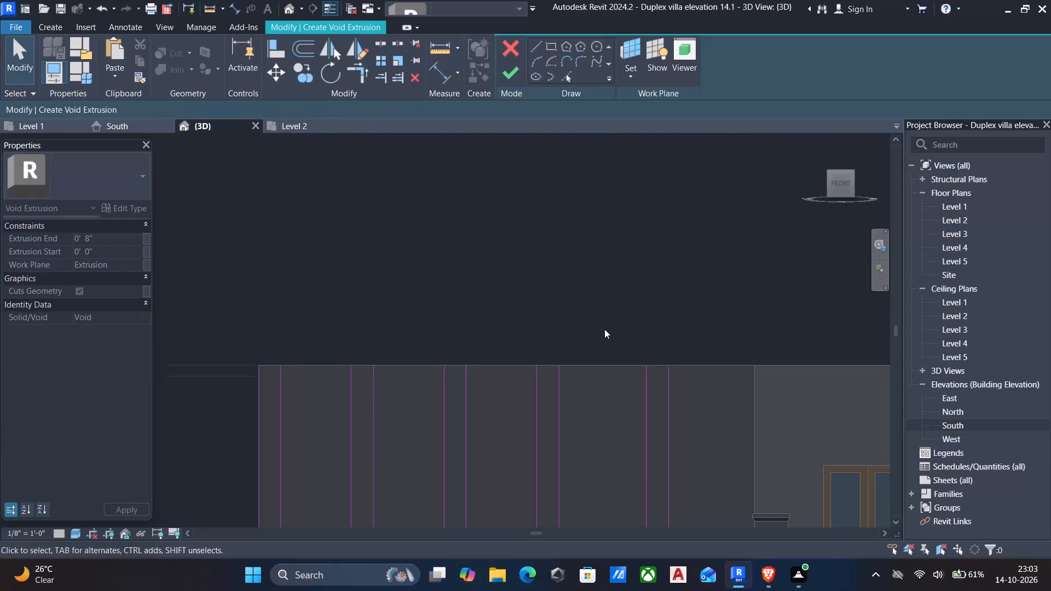
pyautogui.moveTo(604, 329); pyautogui.dragTo(678, 421)
pyautogui.scroll(-5, 673, 463)
pyautogui.moveTo(675, 433); pyautogui.dragTo(676, 407, button='middle')
pyautogui.scroll(1, 676, 407)
pyautogui.moveTo(678, 421); pyautogui.dragTo(663, 309, button='middle')
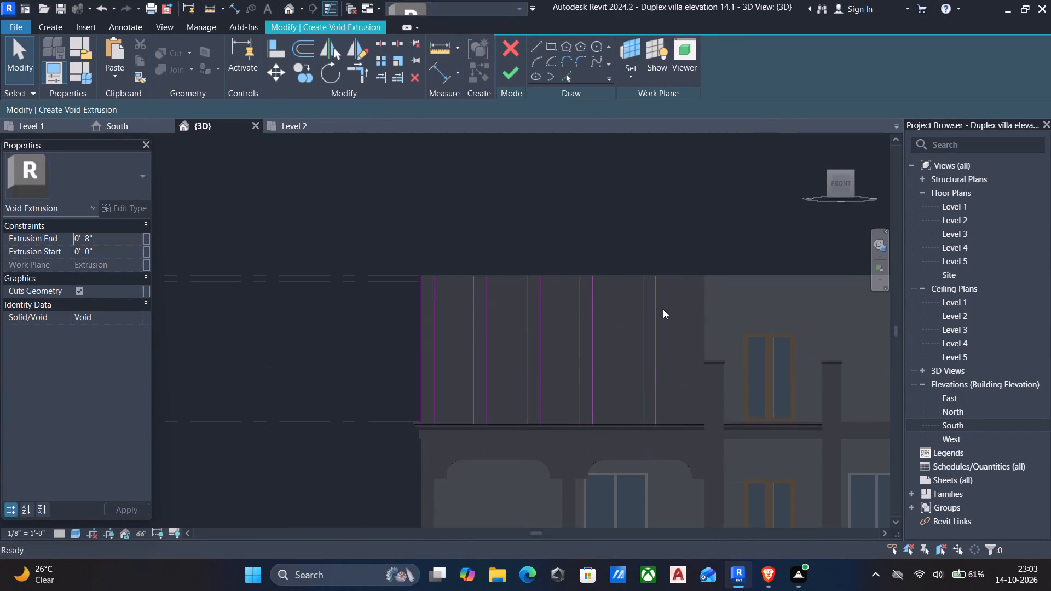
pyautogui.moveTo(627, 262); pyautogui.dragTo(704, 444)
pyautogui.press('Right')
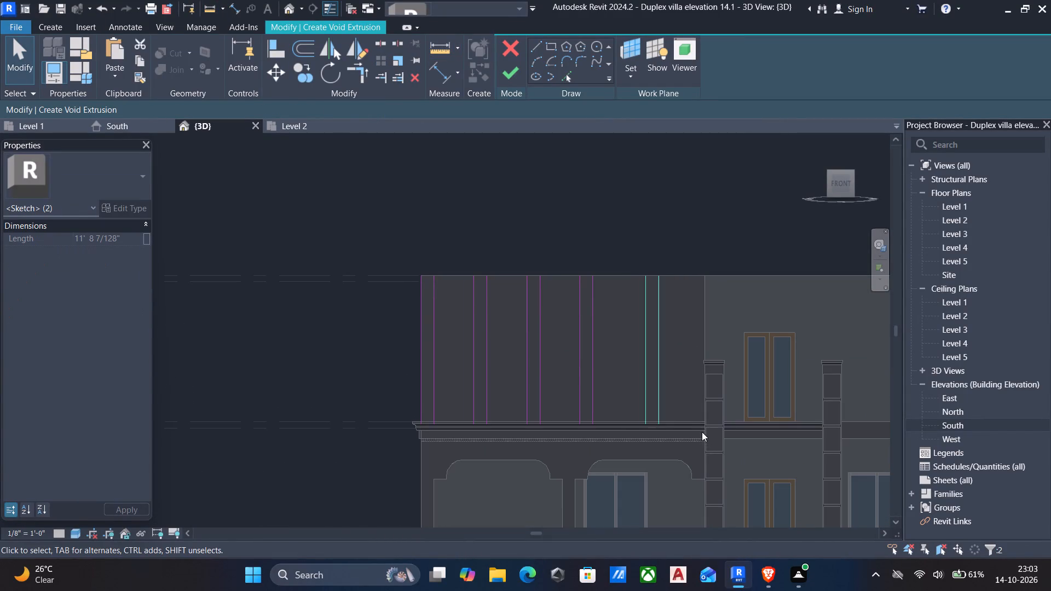
pyautogui.press('Right')
# Nudge the fourth line pair from the outer edge about 6", and the third and second about 3" each, toward the inner edge.
pyautogui.moveTo(558, 267); pyautogui.dragTo(623, 432)
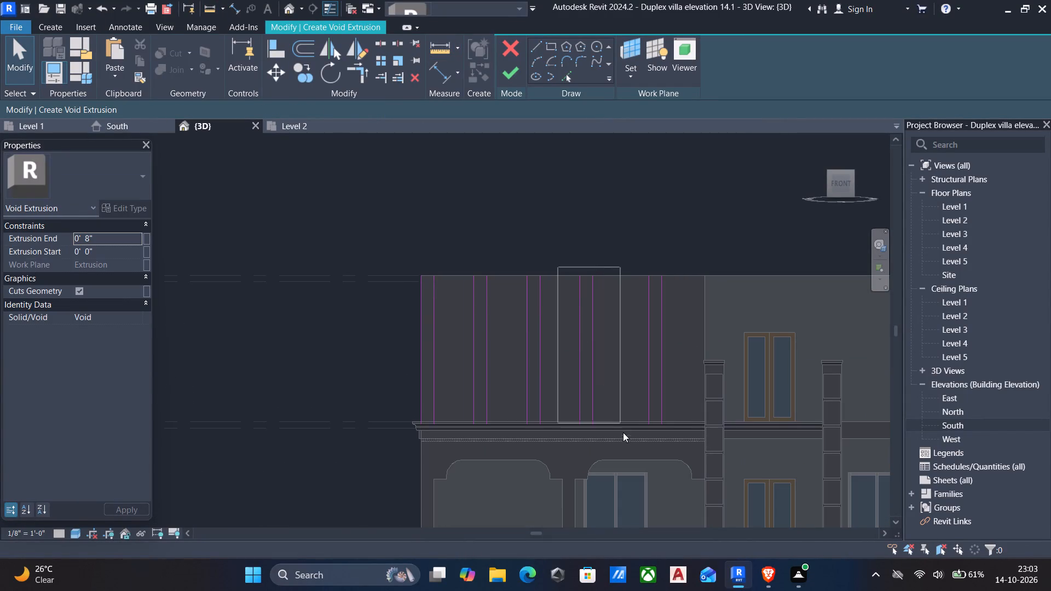
pyautogui.moveTo(623, 432); pyautogui.dragTo(633, 462)
pyautogui.press('Right')
pyautogui.press('Right')
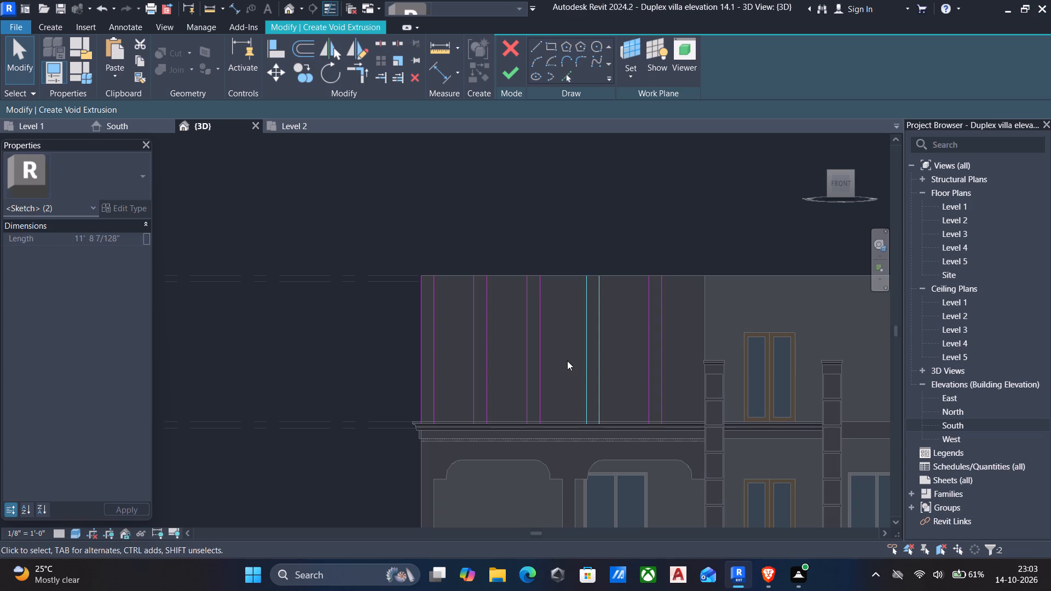
pyautogui.moveTo(513, 266); pyautogui.dragTo(564, 466)
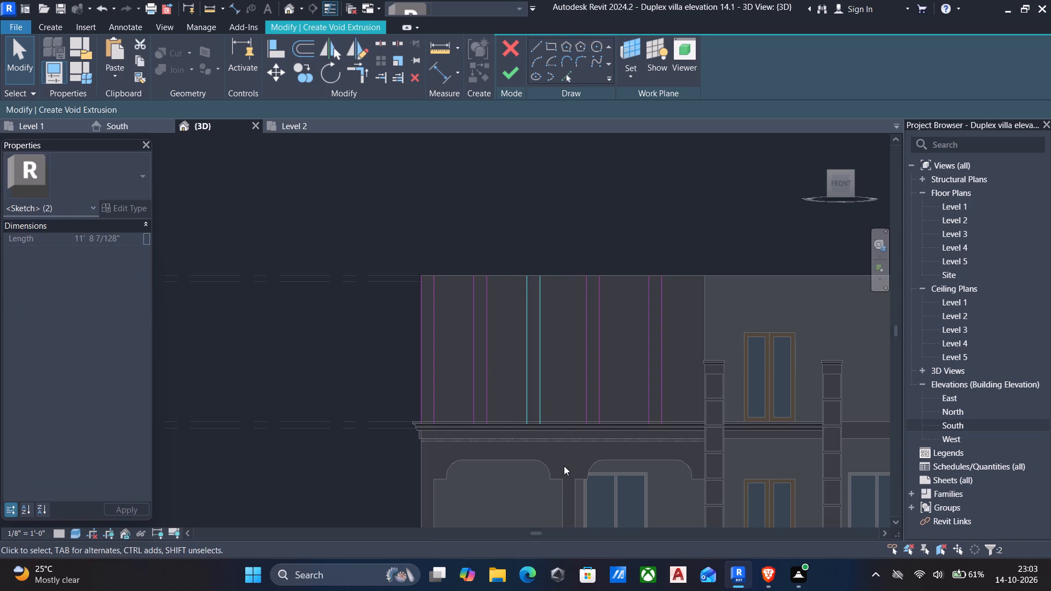
pyautogui.press('Right')
pyautogui.moveTo(452, 271); pyautogui.dragTo(543, 500)
pyautogui.press('Escape')
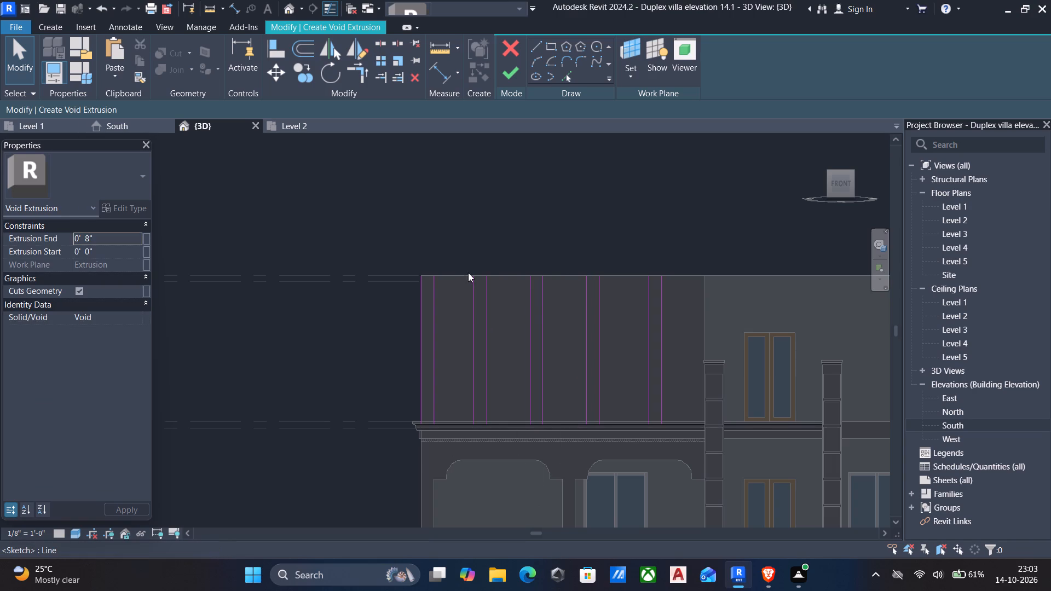
pyautogui.moveTo(456, 271); pyautogui.dragTo(524, 457)
pyautogui.press('Right')
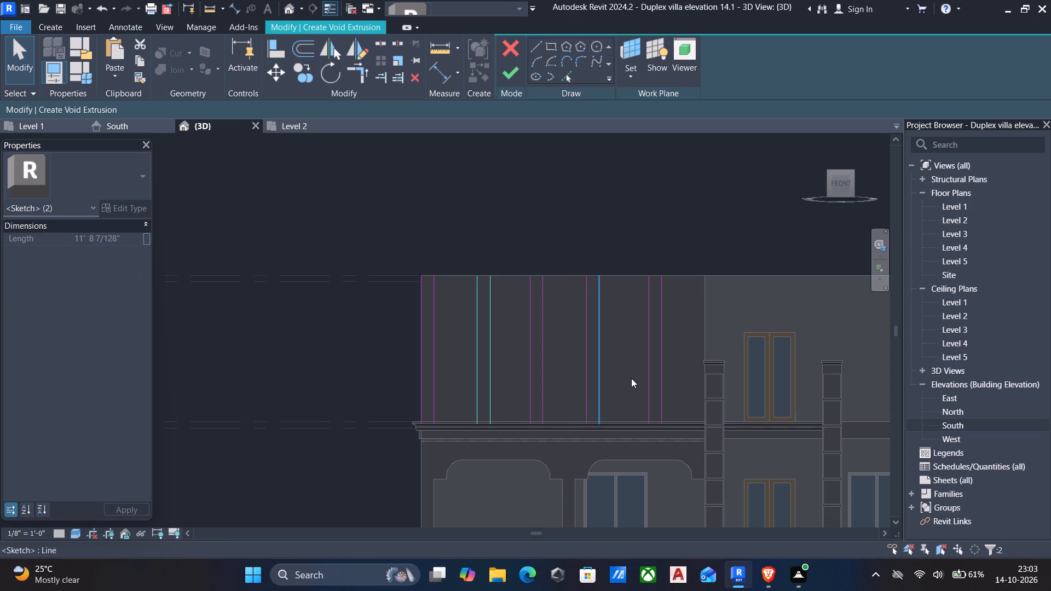
# Measure the four clear gaps from the panel's inner edge outward to the second line pair from the outer edge.
pyautogui.press('d')
pyautogui.press('d')
pyautogui.scroll(4, 724, 271)
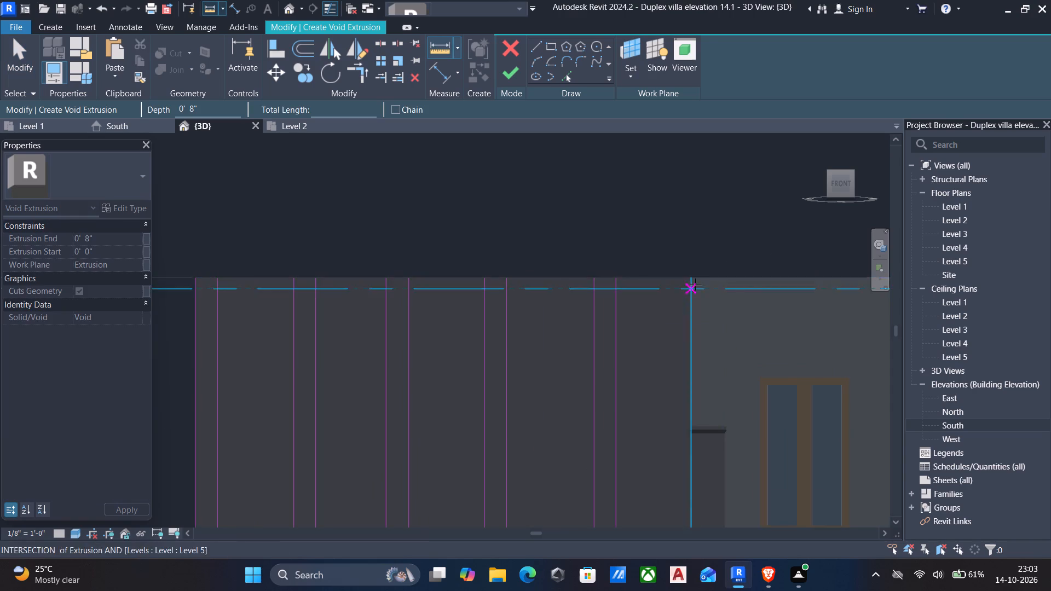
pyautogui.scroll(4, 695, 285)
pyautogui.click(561, 270)
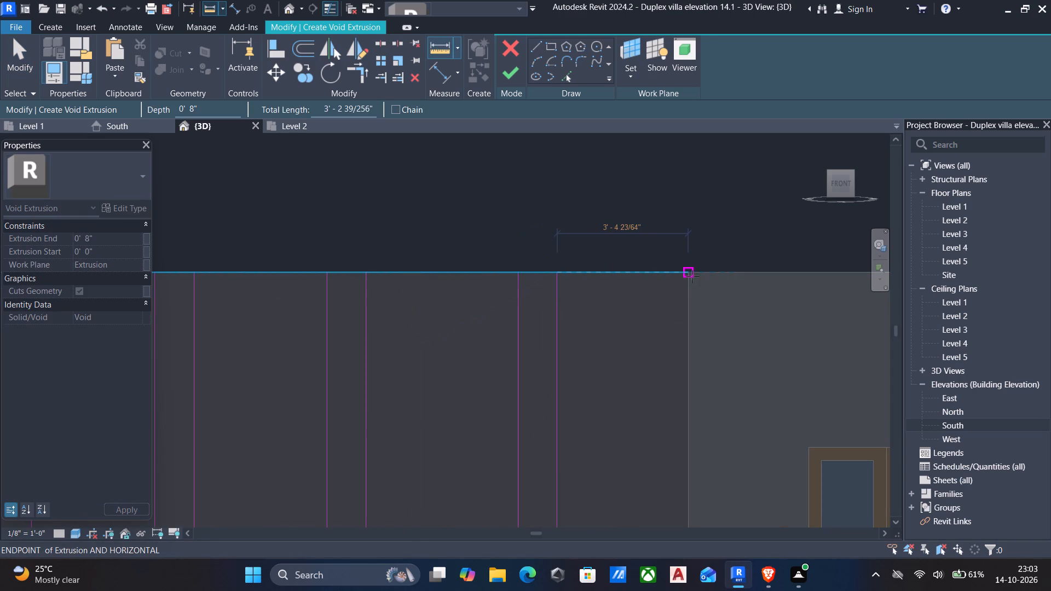
pyautogui.click(690, 275)
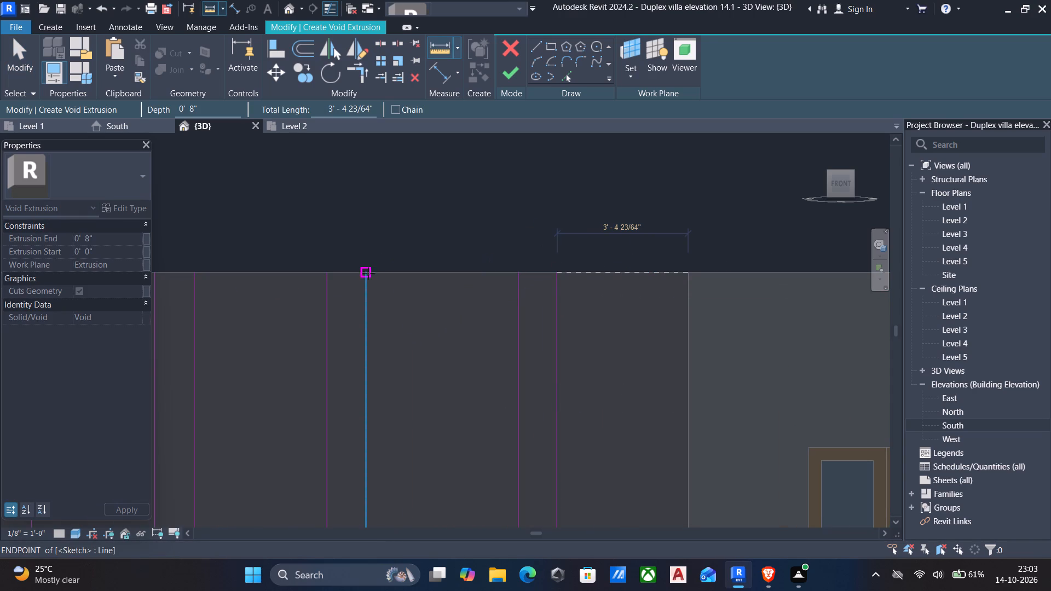
pyautogui.moveTo(367, 276); pyautogui.dragTo(404, 277)
pyautogui.click(517, 274)
pyautogui.moveTo(516, 274); pyautogui.dragTo(558, 294, button='middle')
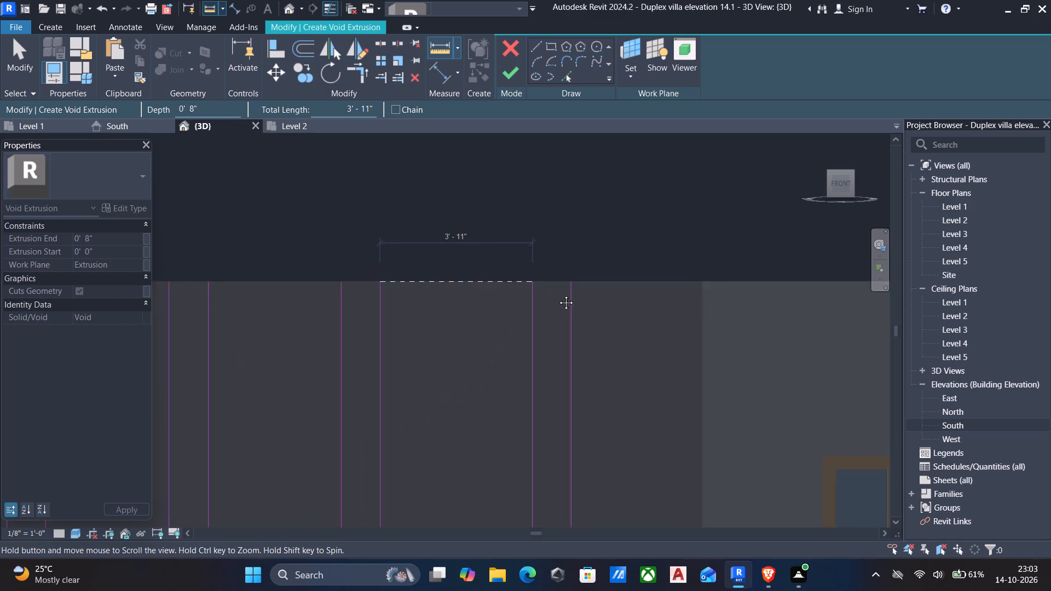
pyautogui.moveTo(558, 294); pyautogui.dragTo(650, 311, button='middle')
pyautogui.click(331, 311)
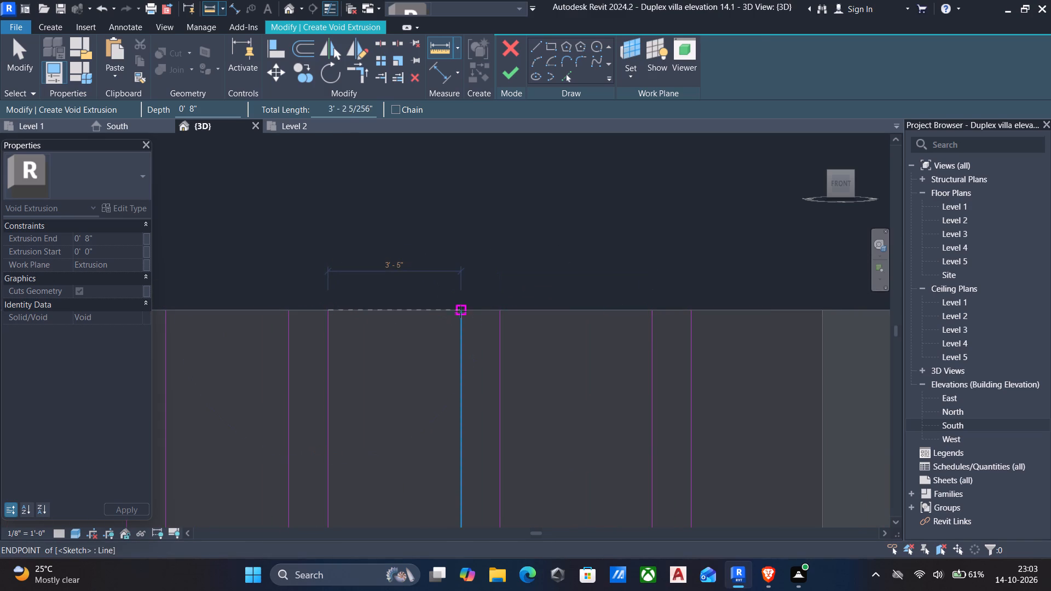
pyautogui.click(461, 311)
pyautogui.moveTo(462, 312); pyautogui.dragTo(654, 336, button='middle')
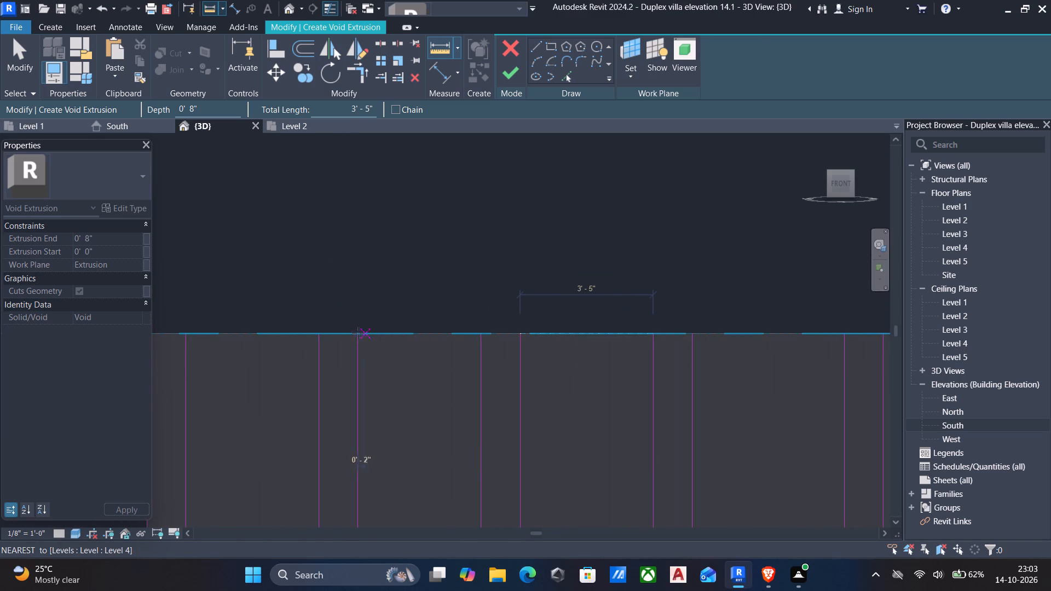
pyautogui.moveTo(357, 333); pyautogui.dragTo(378, 333)
pyautogui.click(484, 333)
pyautogui.moveTo(484, 335); pyautogui.dragTo(657, 347, button='middle')
pyautogui.scroll(-1, 658, 347)
pyautogui.scroll(-4, 483, 357)
pyautogui.moveTo(510, 355); pyautogui.dragTo(453, 316, button='middle')
pyautogui.scroll(-2, 452, 316)
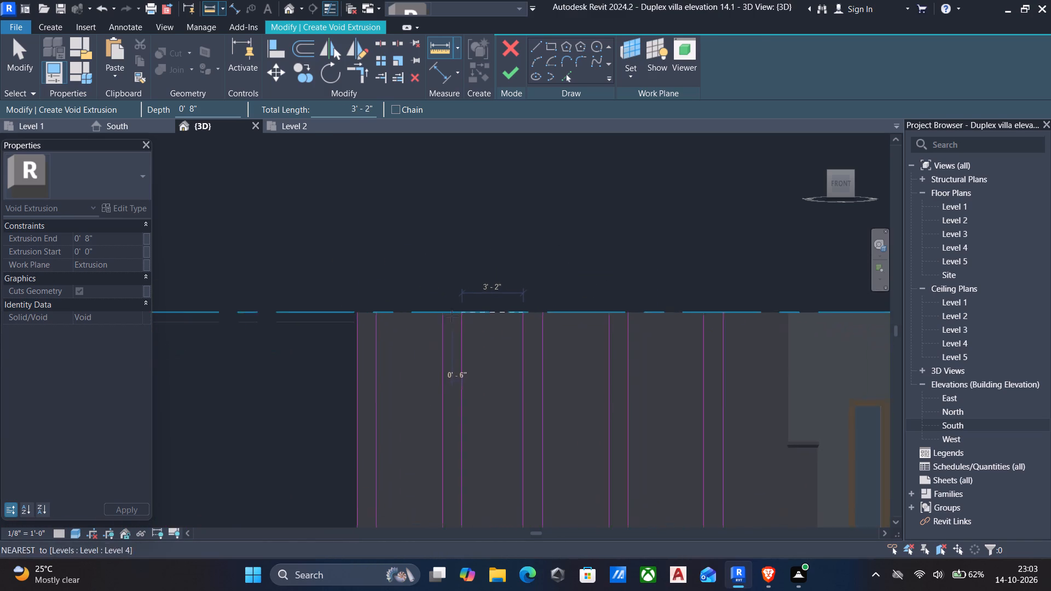
pyautogui.scroll(-3, 452, 316)
pyautogui.press('Escape')
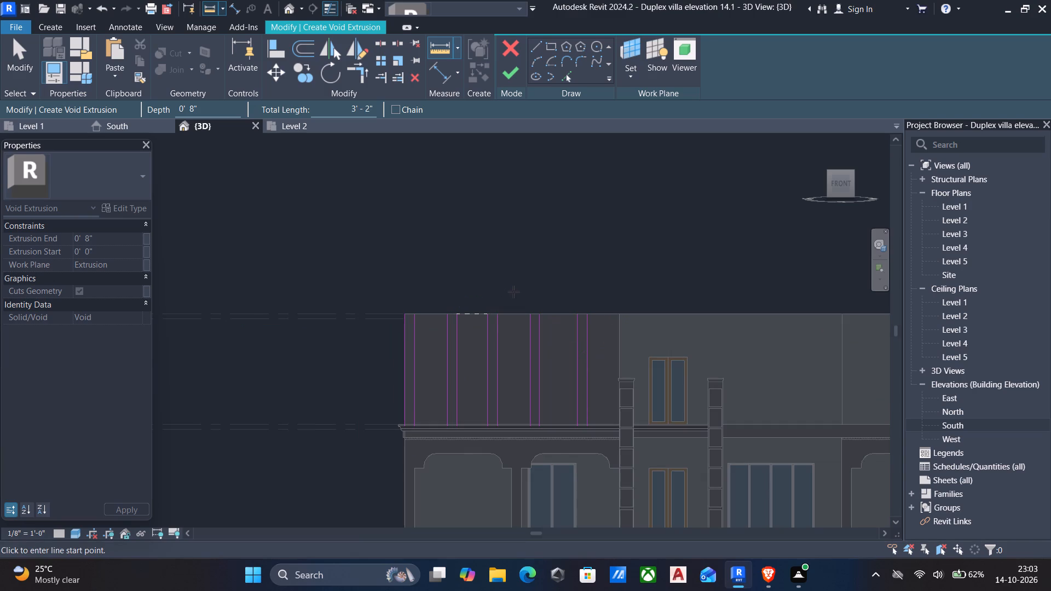
pyautogui.moveTo(515, 303); pyautogui.dragTo(530, 391)
pyautogui.press('Escape')
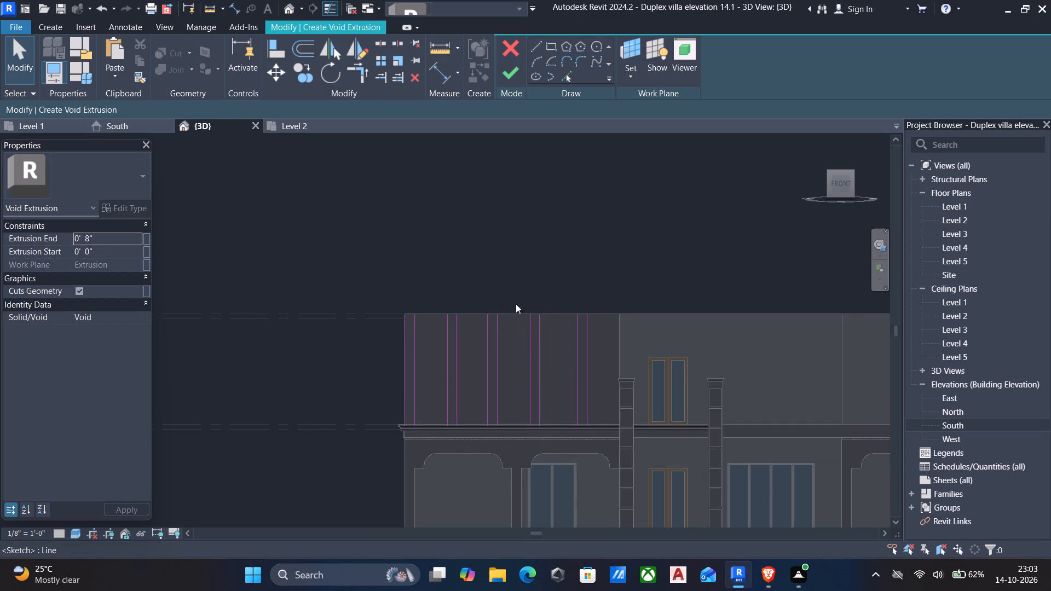
# Nudge the fourth and third line pairs from the outer edge about 8" each, and the second about 4", toward the inner edge.
pyautogui.moveTo(519, 288); pyautogui.dragTo(563, 458)
pyautogui.press('Right')
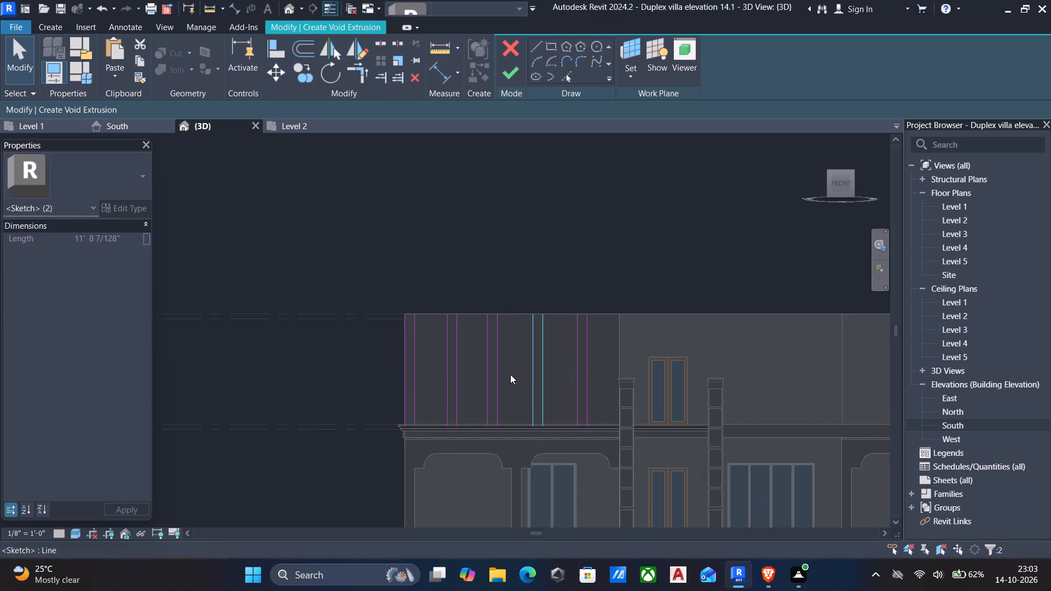
pyautogui.press('Right')
pyautogui.moveTo(472, 310); pyautogui.dragTo(526, 449)
pyautogui.press('Right')
pyautogui.press('Right')
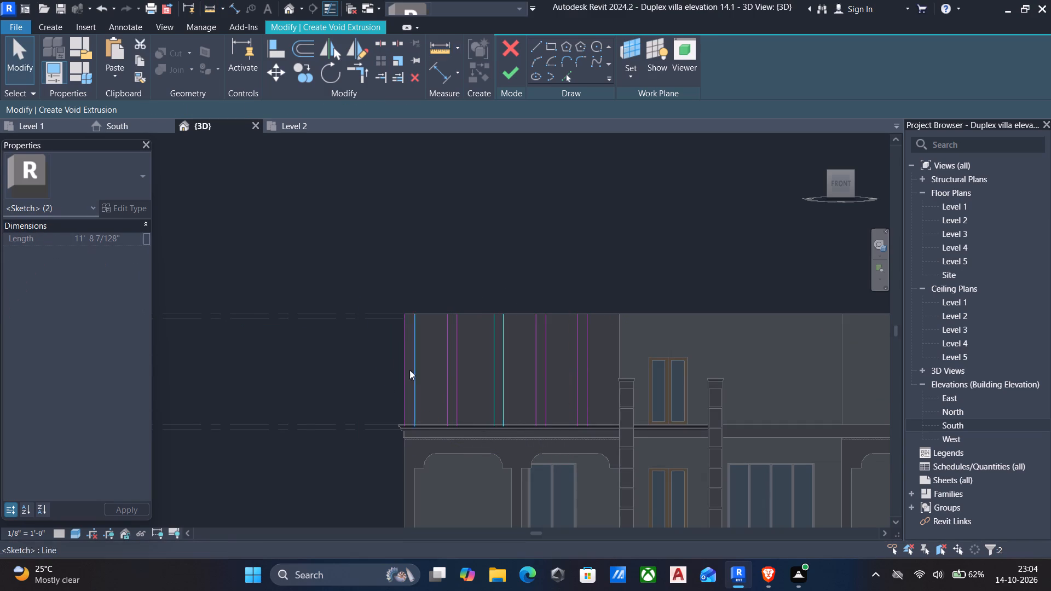
pyautogui.moveTo(433, 306); pyautogui.dragTo(484, 466)
pyautogui.press('Right')
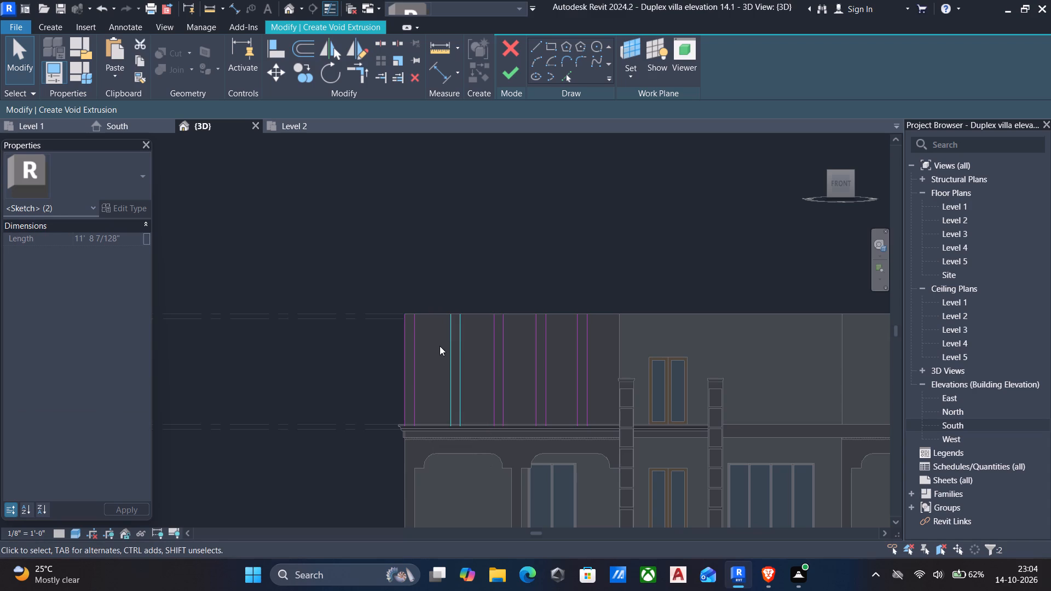
# Measure all five clear gaps along the panel's top, from the outermost line pair to the panel's inner edge.
pyautogui.press('d')
pyautogui.press('d')
pyautogui.scroll(1, 599, 374)
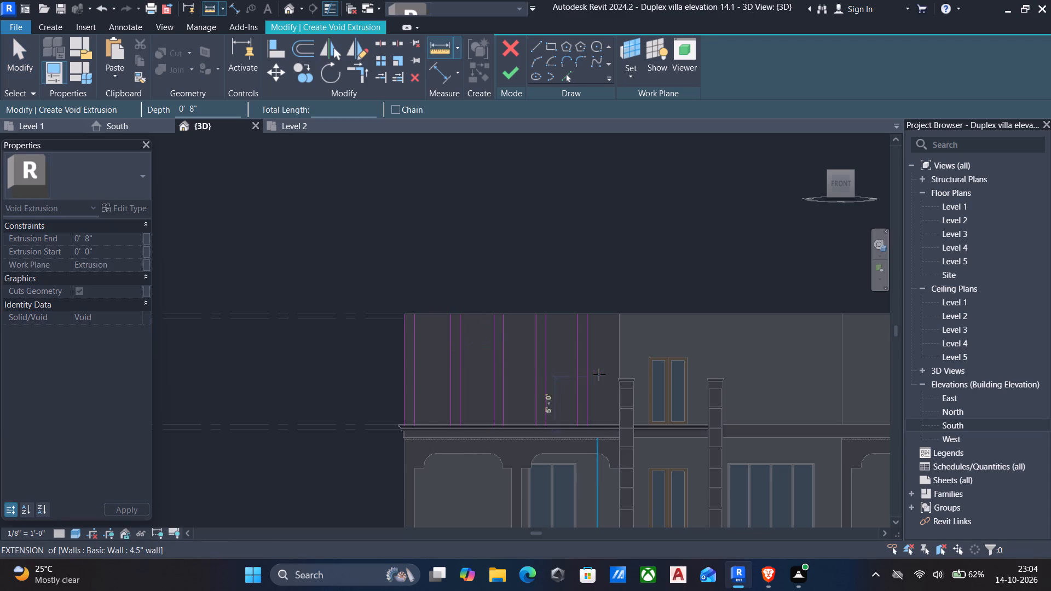
pyautogui.scroll(2, 599, 374)
pyautogui.scroll(7, 356, 289)
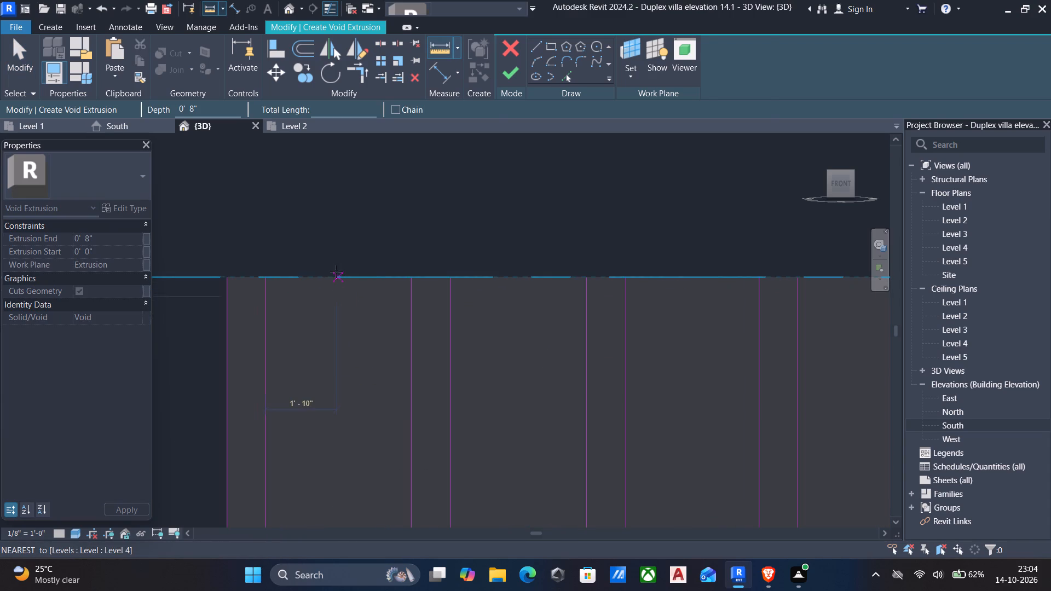
pyautogui.scroll(5, 328, 270)
pyautogui.moveTo(204, 282); pyautogui.dragTo(218, 284)
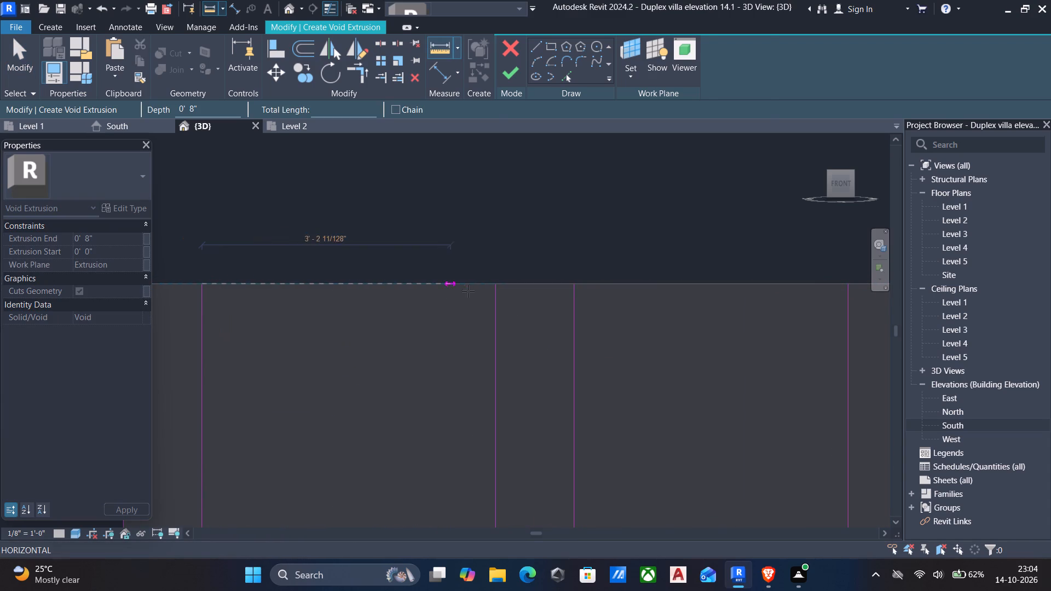
pyautogui.click(495, 285)
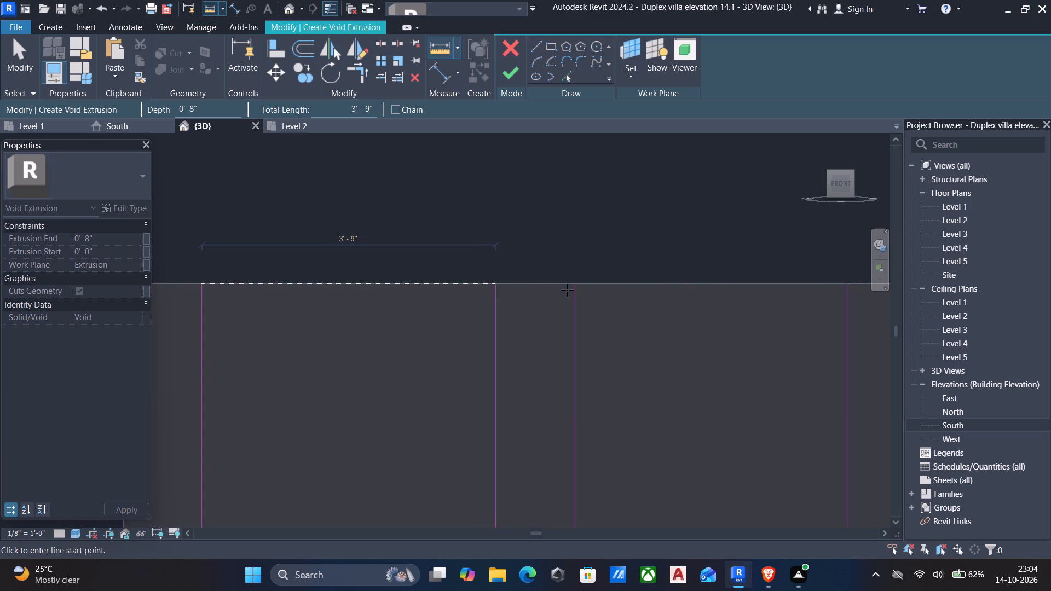
pyautogui.click(574, 288)
pyautogui.moveTo(736, 311); pyautogui.dragTo(527, 332, button='middle')
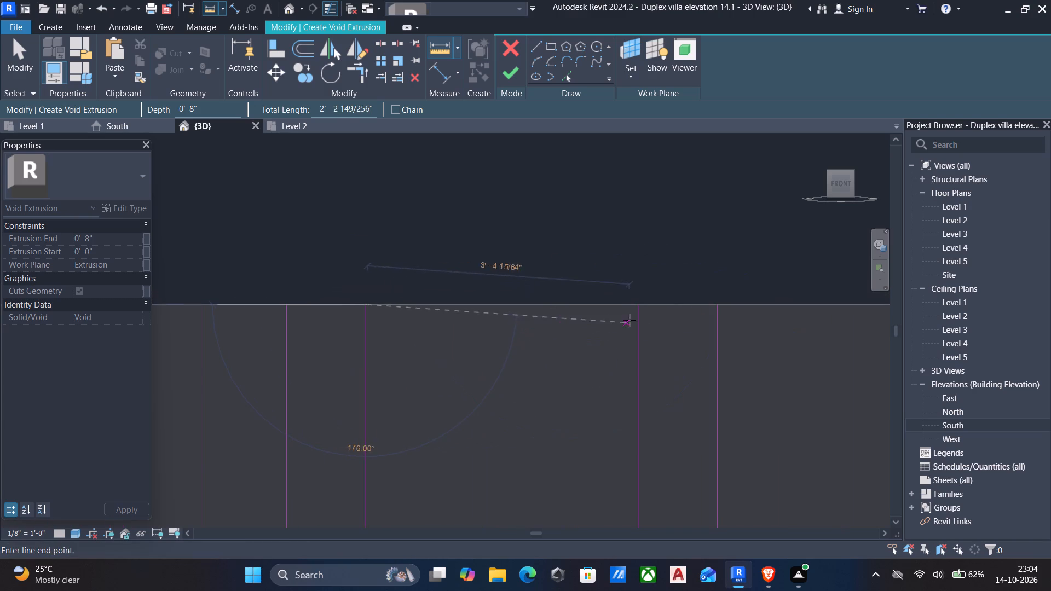
pyautogui.click(637, 304)
pyautogui.scroll(-4, 637, 304)
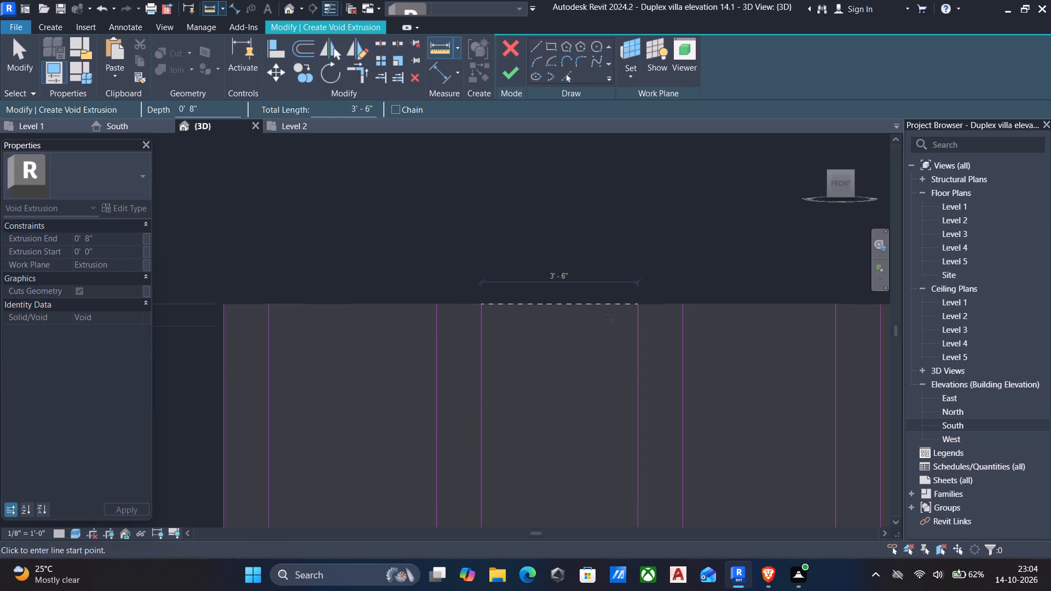
pyautogui.scroll(-4, 603, 323)
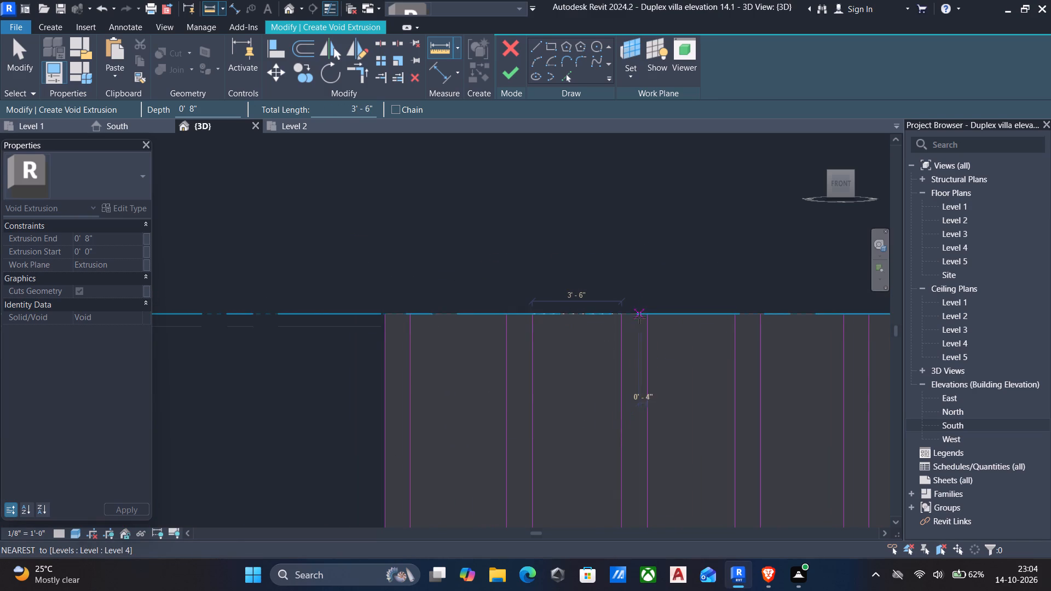
pyautogui.click(642, 315)
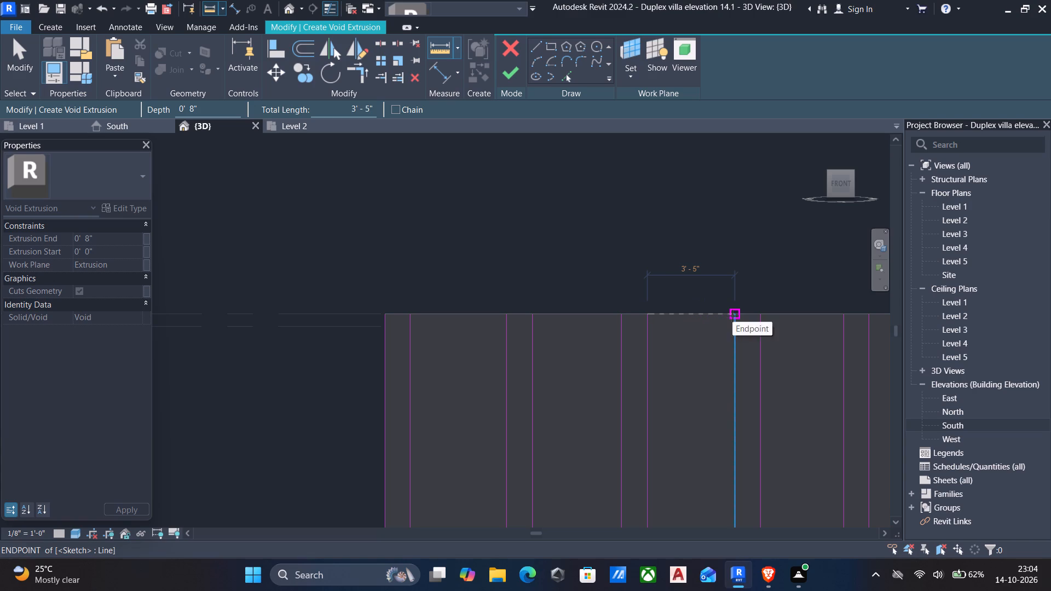
pyautogui.click(732, 316)
pyautogui.scroll(-3, 550, 382)
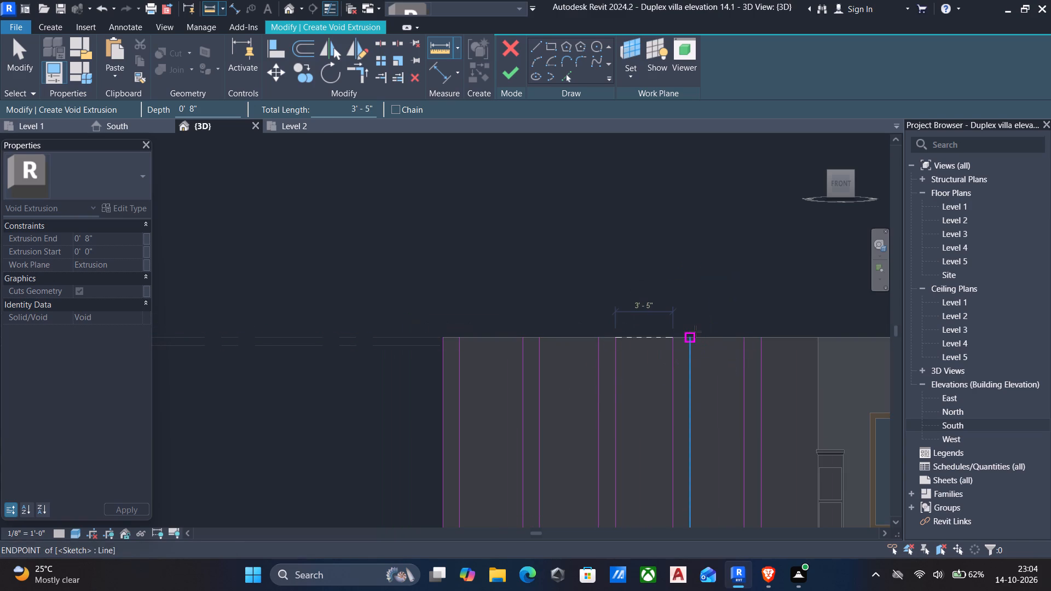
pyautogui.click(695, 332)
pyautogui.click(741, 333)
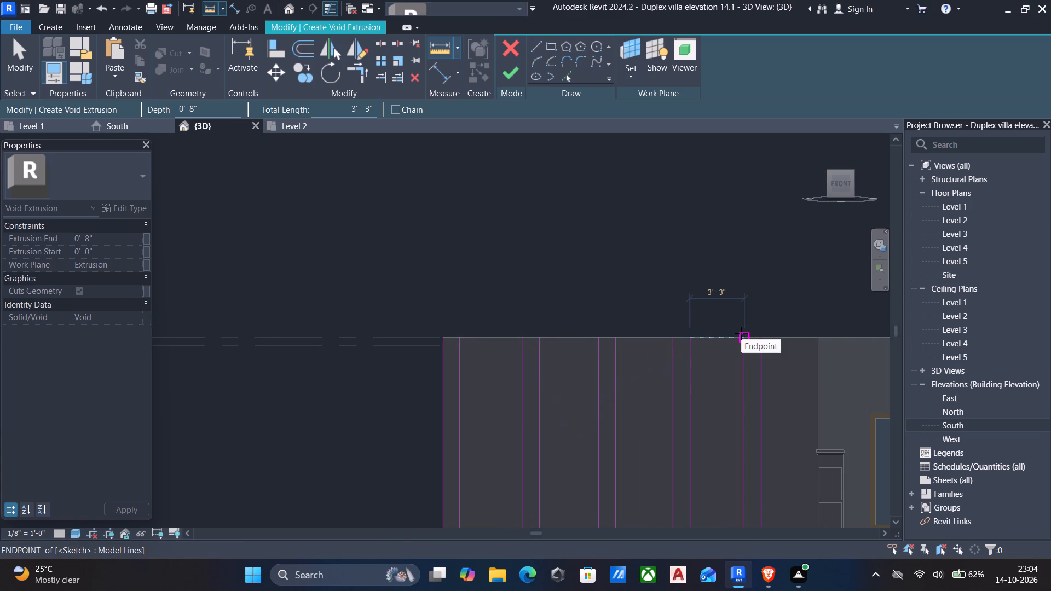
pyautogui.click(766, 339)
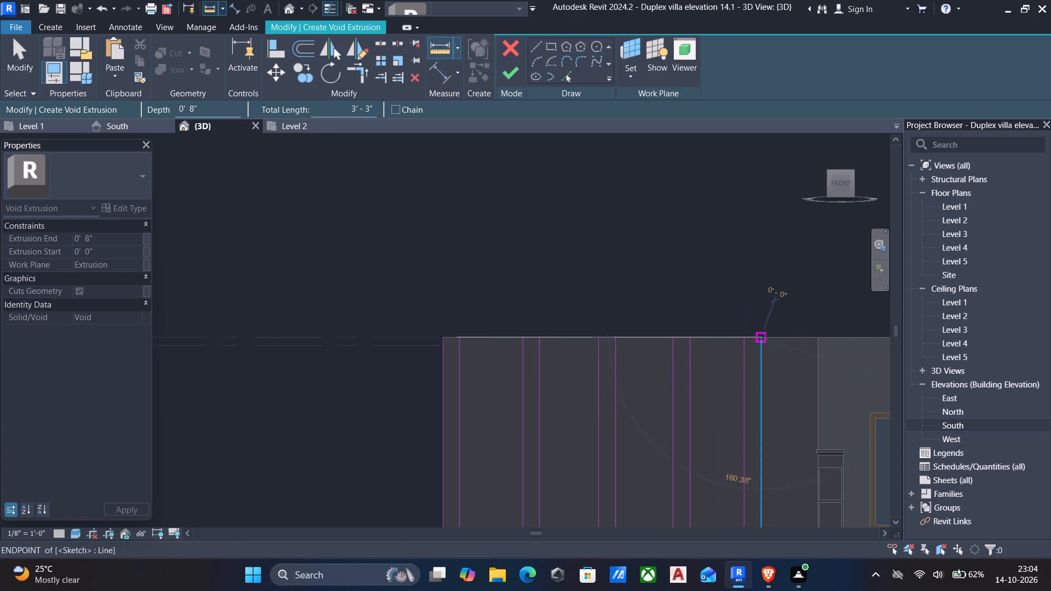
pyautogui.click(818, 342)
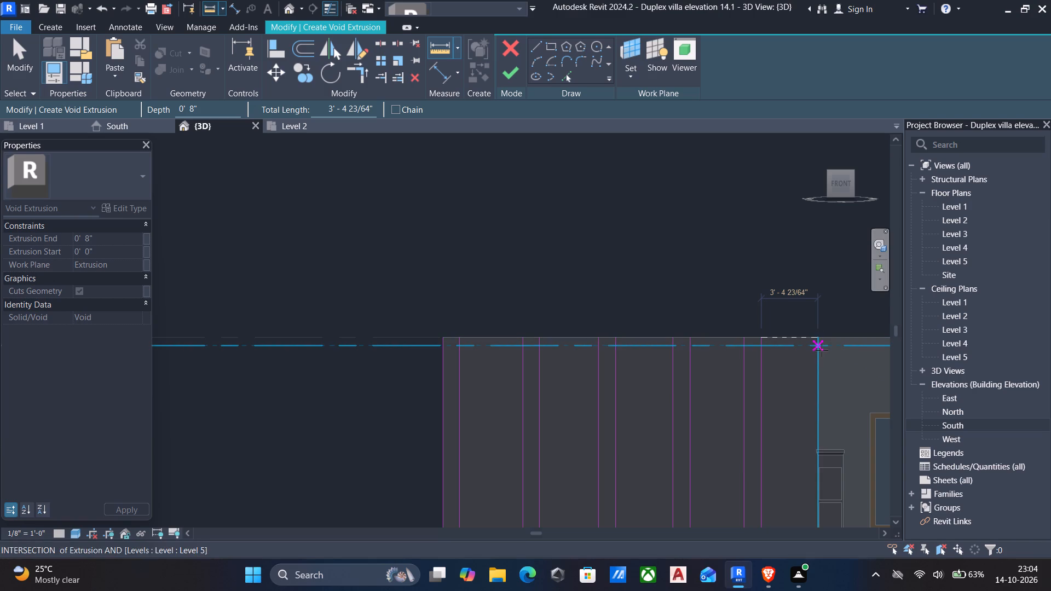
pyautogui.press('Escape')
pyautogui.press('Escape')
# Nudge the second and third line pairs from the outer edge slightly back toward the panel's outer edge.
pyautogui.moveTo(511, 315); pyautogui.dragTo(541, 449)
pyautogui.scroll(-5, 536, 438)
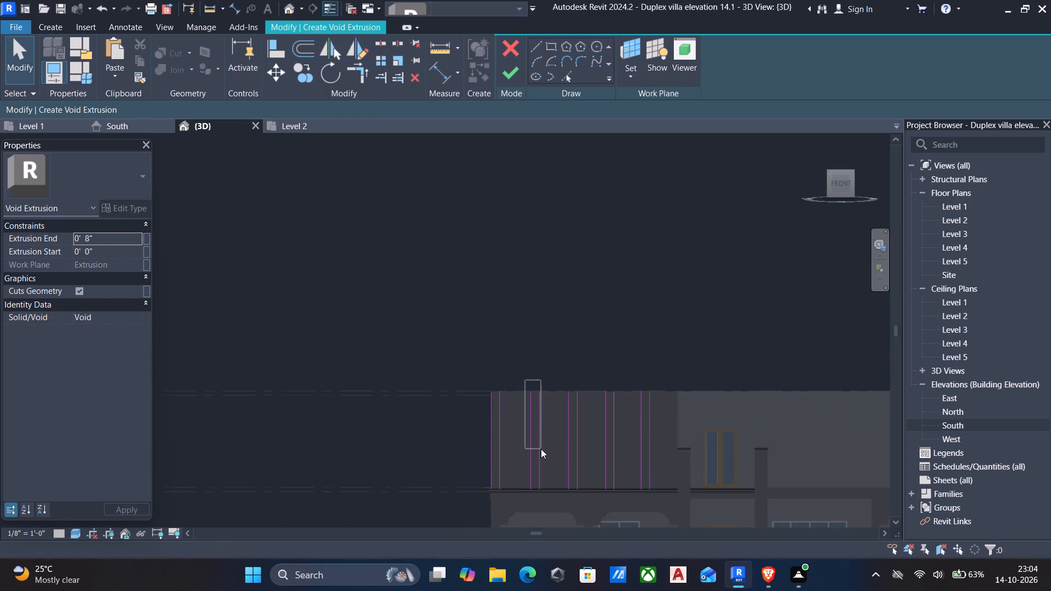
pyautogui.moveTo(541, 449); pyautogui.dragTo(564, 472)
pyautogui.moveTo(541, 449); pyautogui.dragTo(552, 422, button='middle')
pyautogui.press('Left')
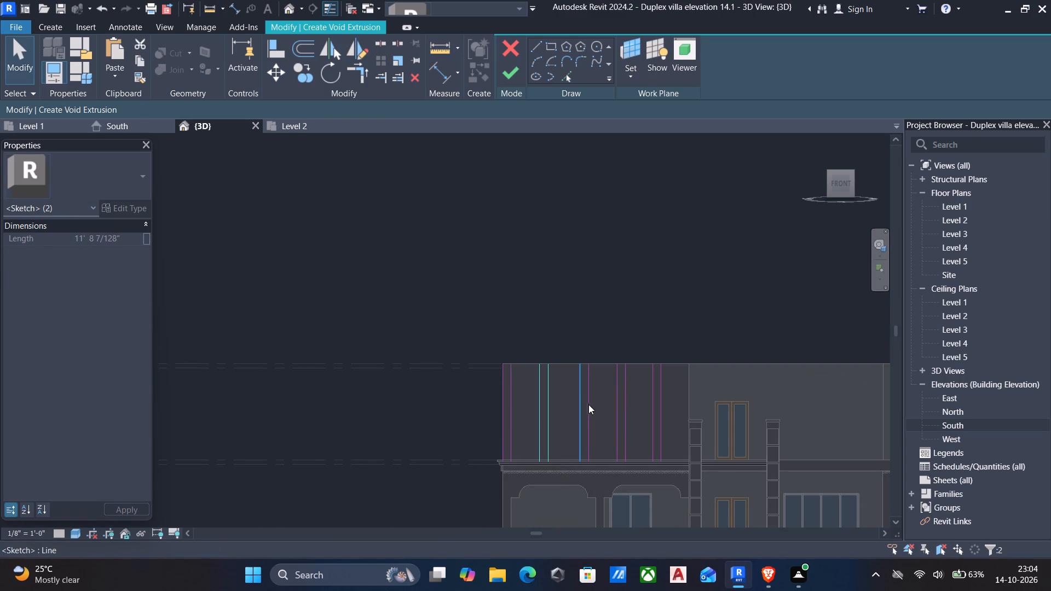
pyautogui.press('Left')
pyautogui.moveTo(568, 347); pyautogui.dragTo(609, 478)
pyautogui.press('Left')
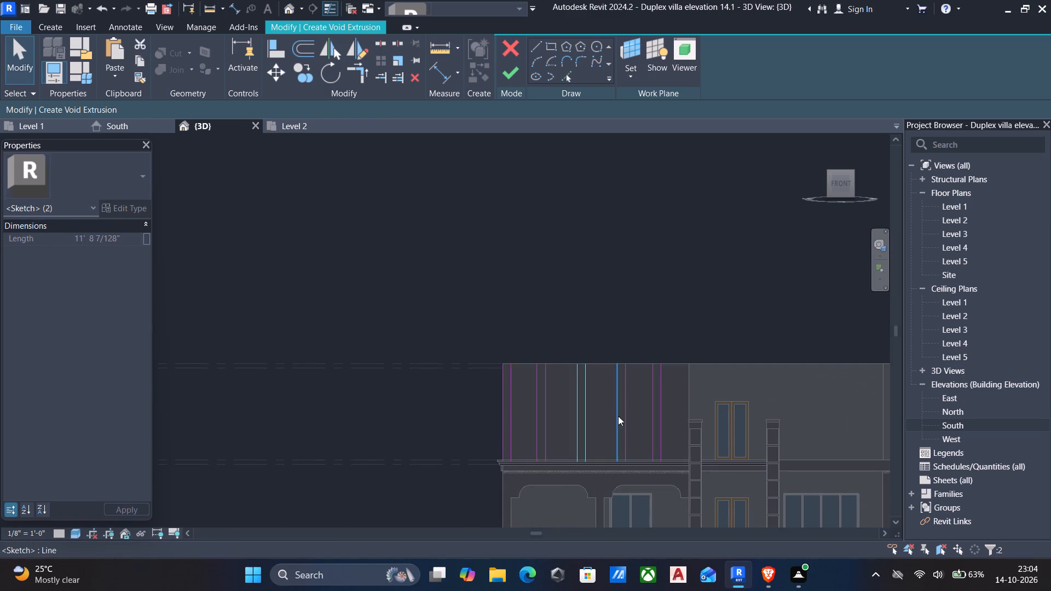
# Nudge the fourth line pair from the outer edge slightly back toward the panel's outer edge.
pyautogui.moveTo(603, 358); pyautogui.dragTo(652, 479)
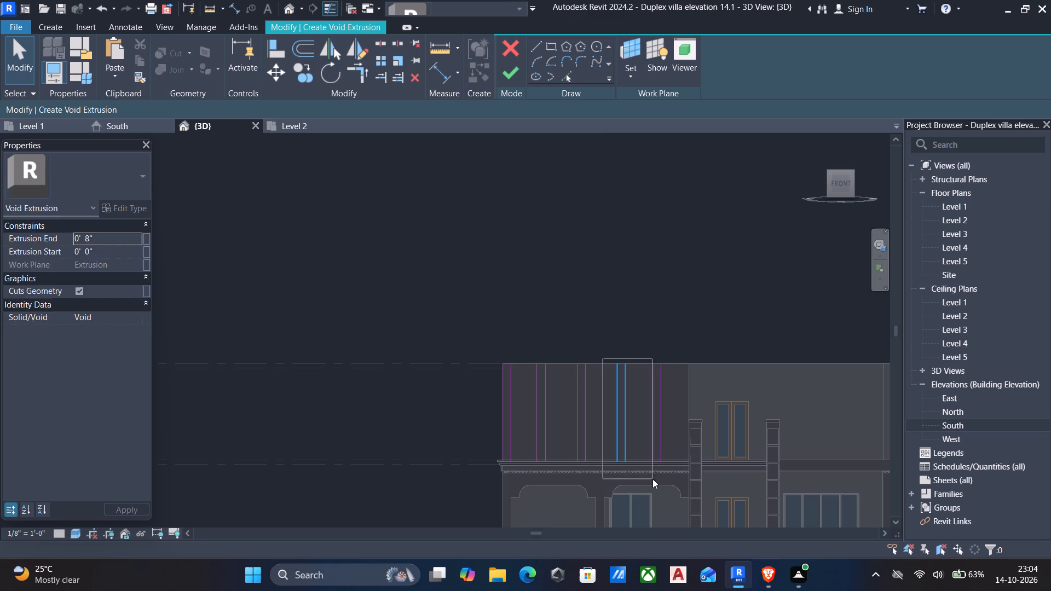
pyautogui.press('Left')
pyautogui.press('Escape')
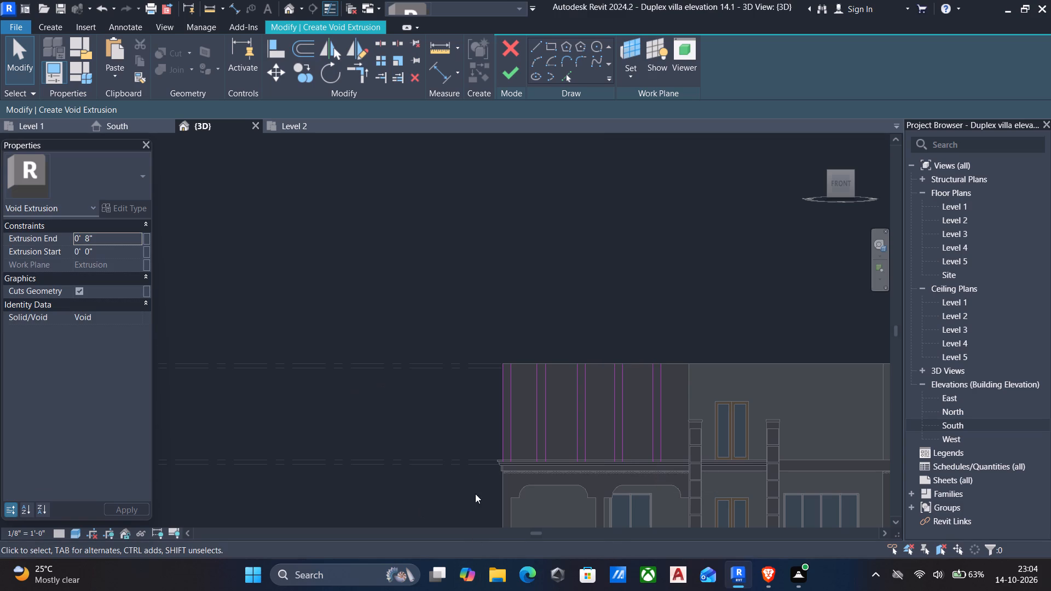
# Draw a semicircular arch head of 1' 6 1/2" radius across the outermost gap, between the first and second line pairs.
pyautogui.moveTo(512, 372); pyautogui.dragTo(488, 343, button='middle')
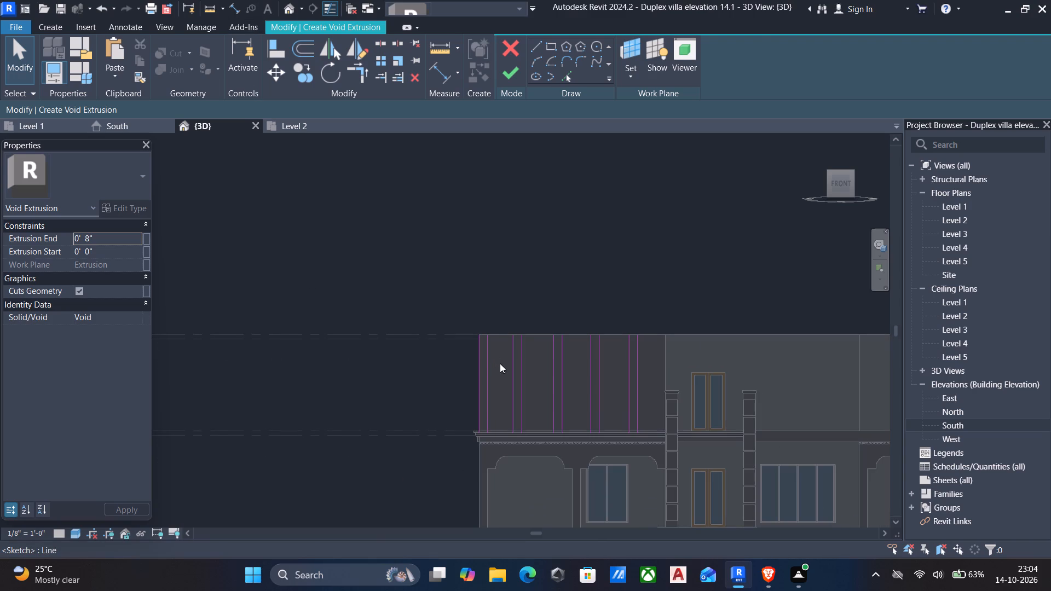
pyautogui.click(539, 61)
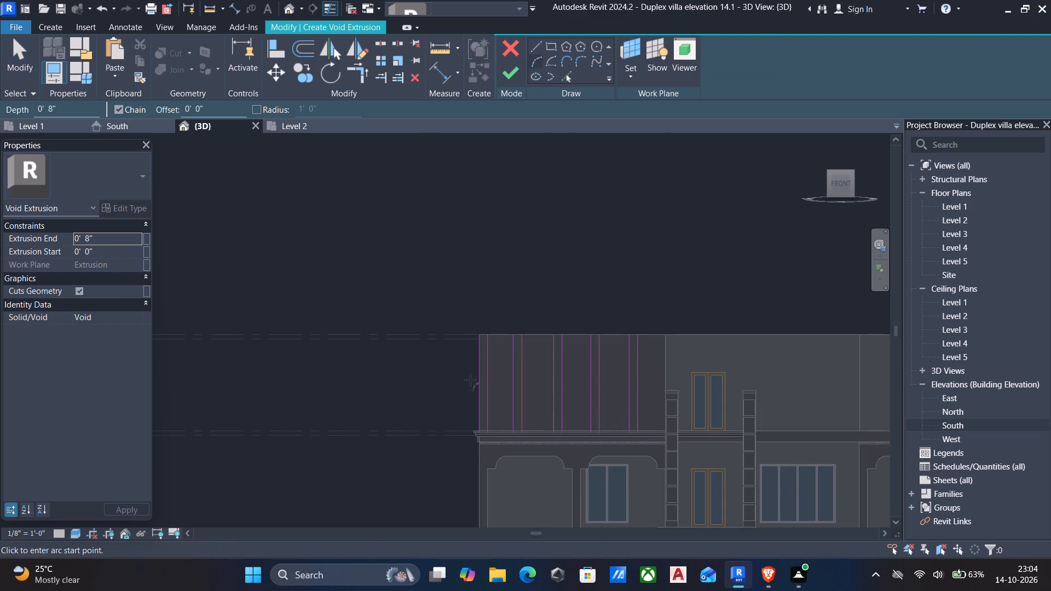
pyautogui.scroll(5, 470, 388)
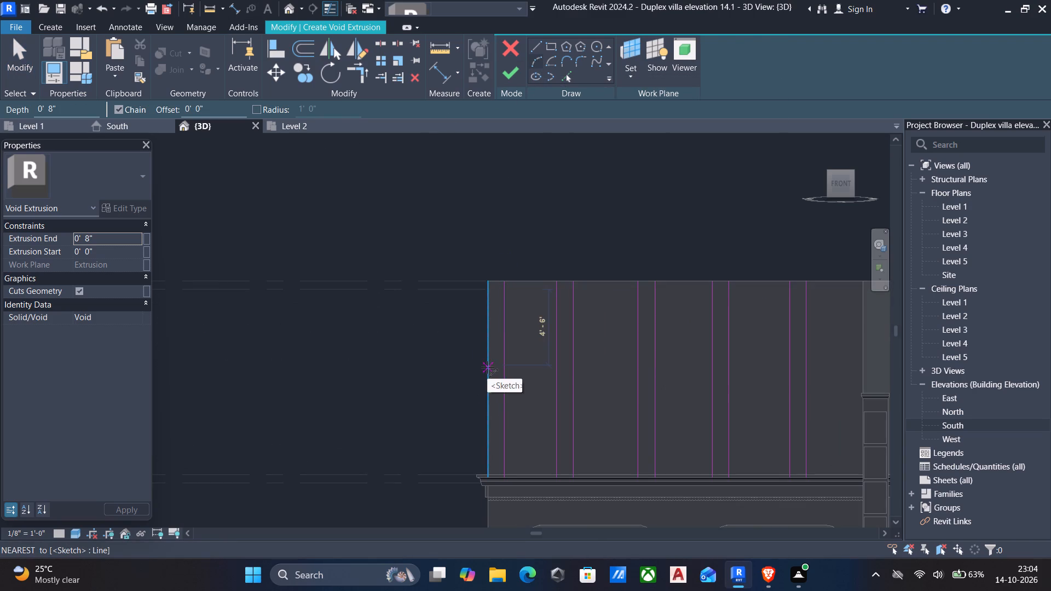
pyautogui.click(484, 354)
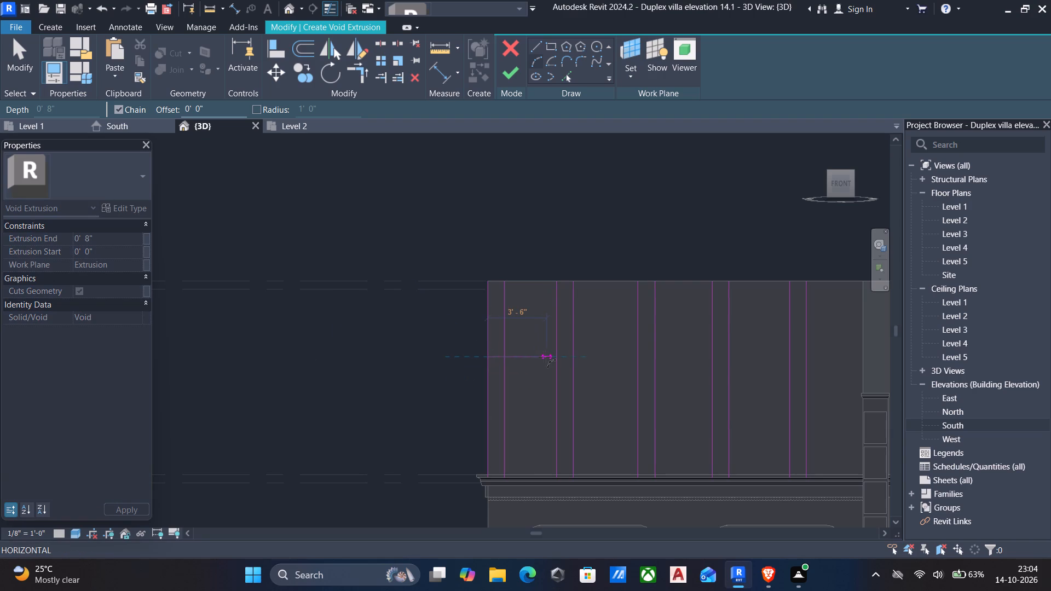
pyautogui.click(554, 355)
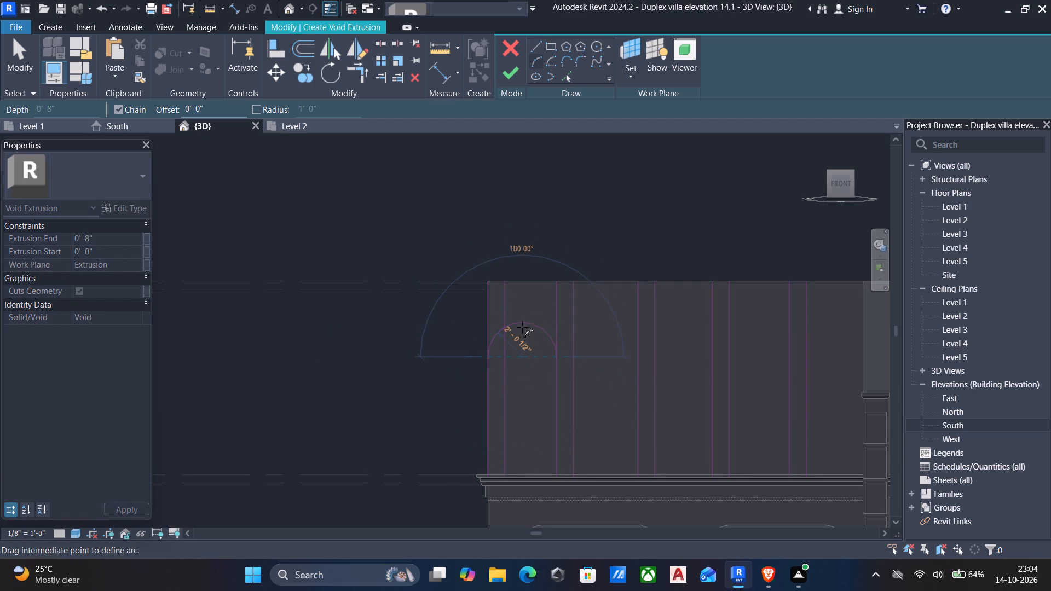
pyautogui.press('Escape')
pyautogui.click(505, 355)
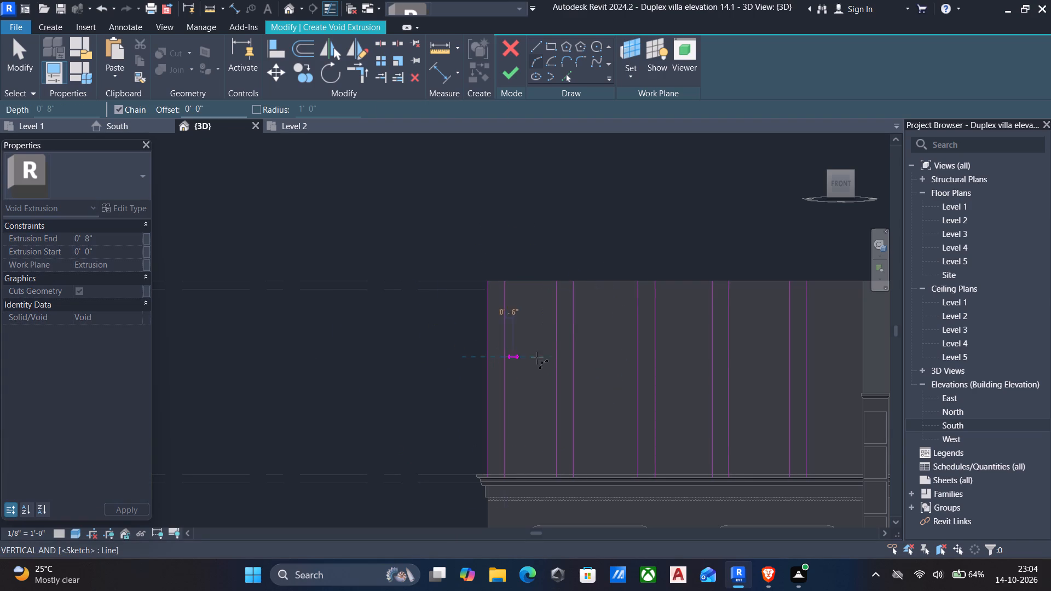
pyautogui.click(558, 361)
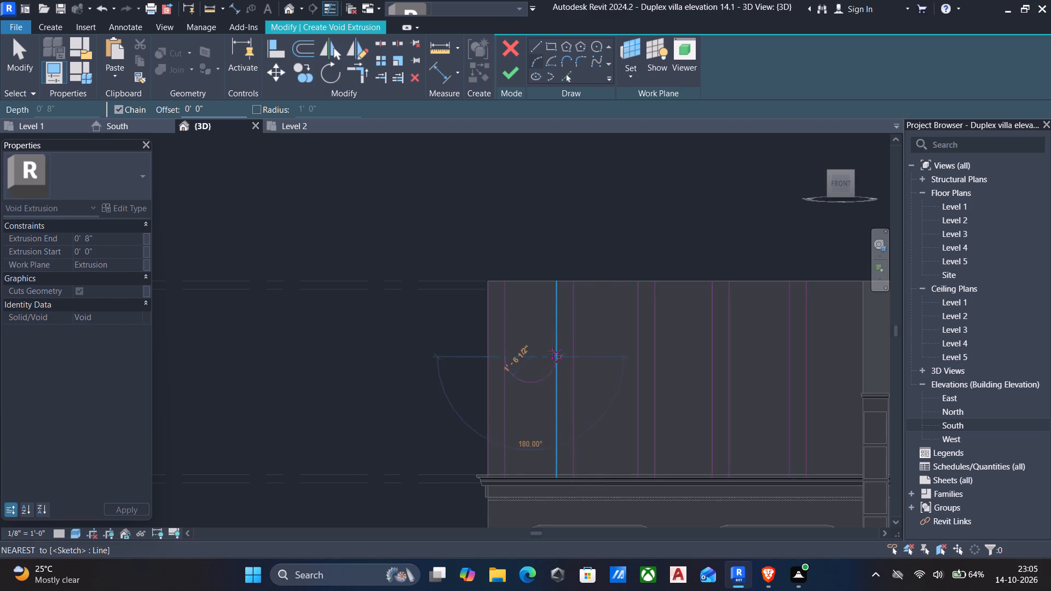
pyautogui.click(535, 327)
pyautogui.scroll(-5, 547, 345)
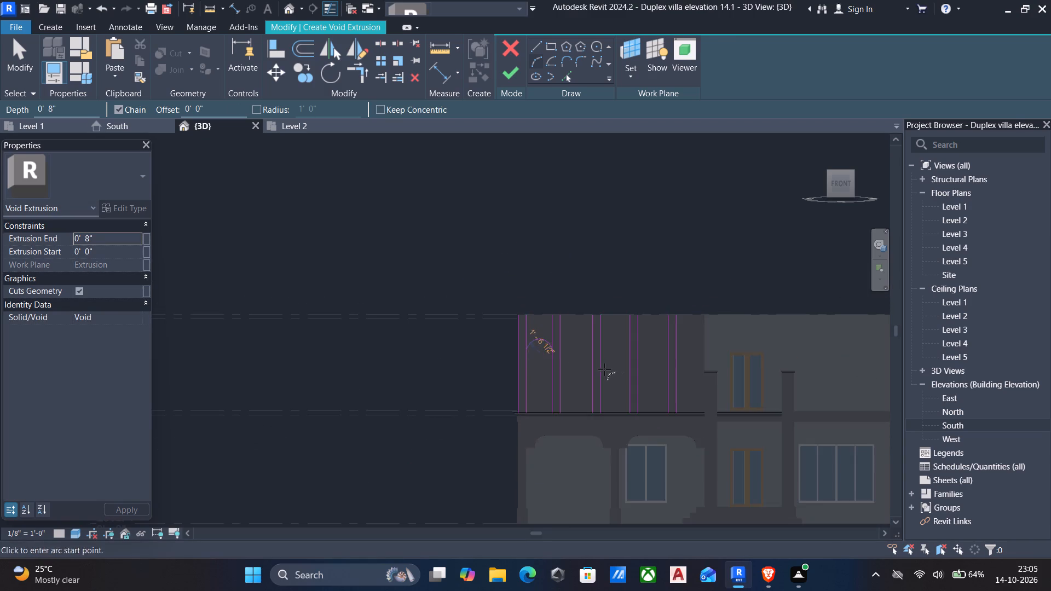
pyautogui.moveTo(613, 374); pyautogui.dragTo(501, 403, button='middle')
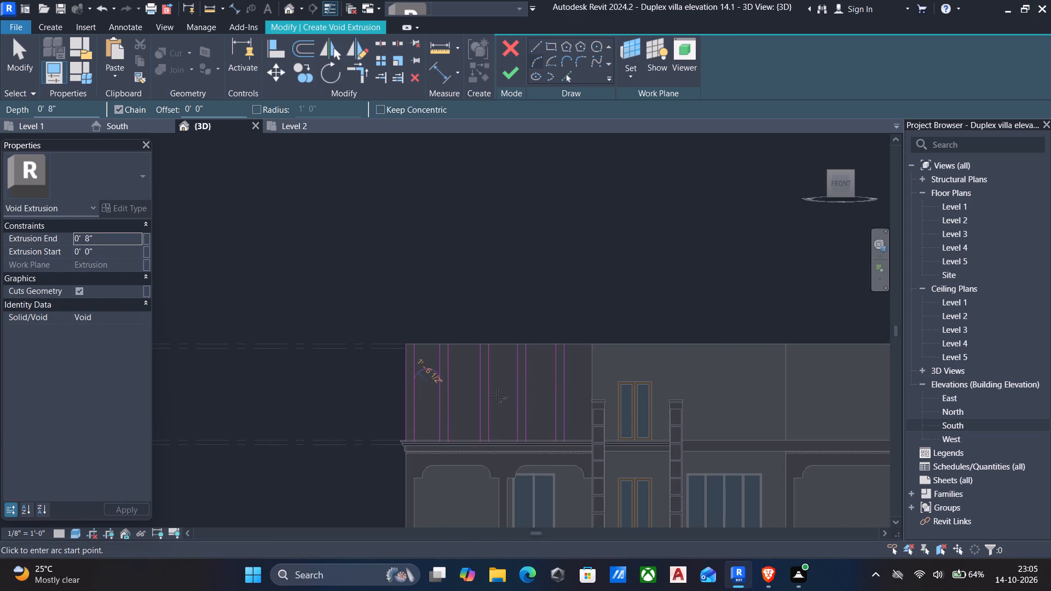
pyautogui.press('Escape')
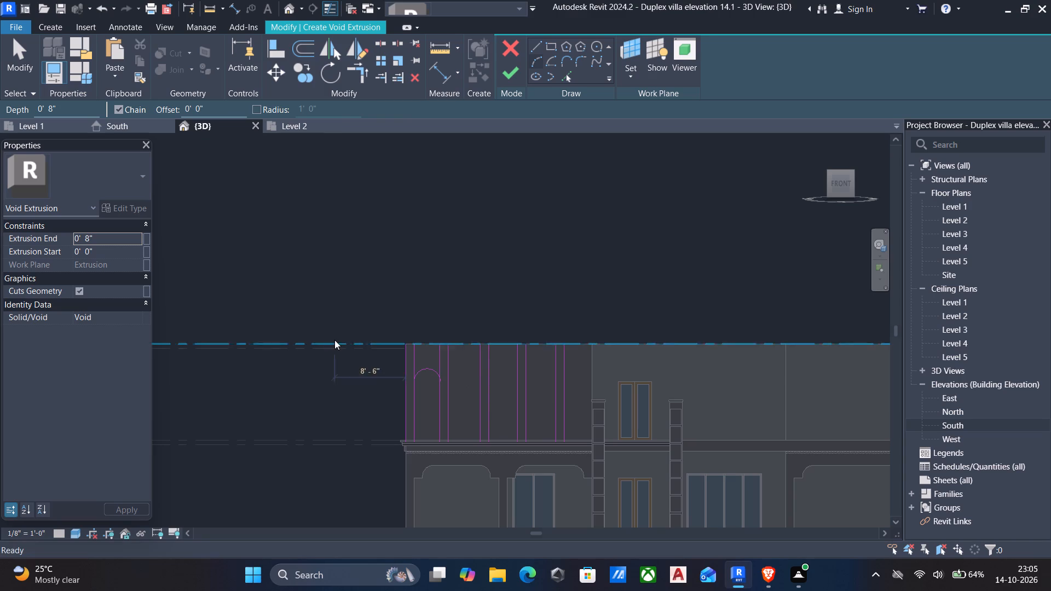
pyautogui.press('Escape')
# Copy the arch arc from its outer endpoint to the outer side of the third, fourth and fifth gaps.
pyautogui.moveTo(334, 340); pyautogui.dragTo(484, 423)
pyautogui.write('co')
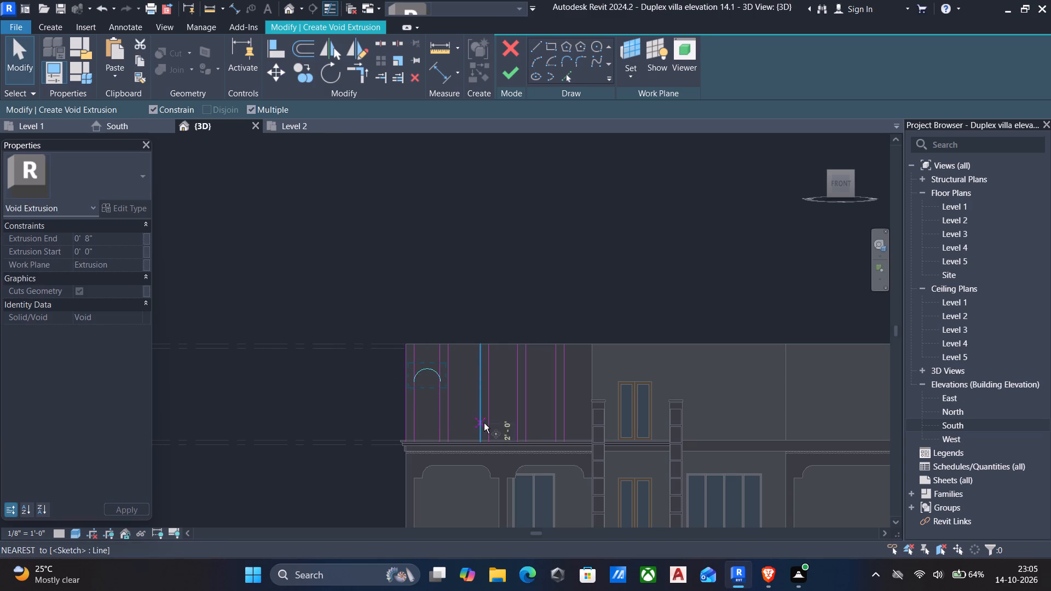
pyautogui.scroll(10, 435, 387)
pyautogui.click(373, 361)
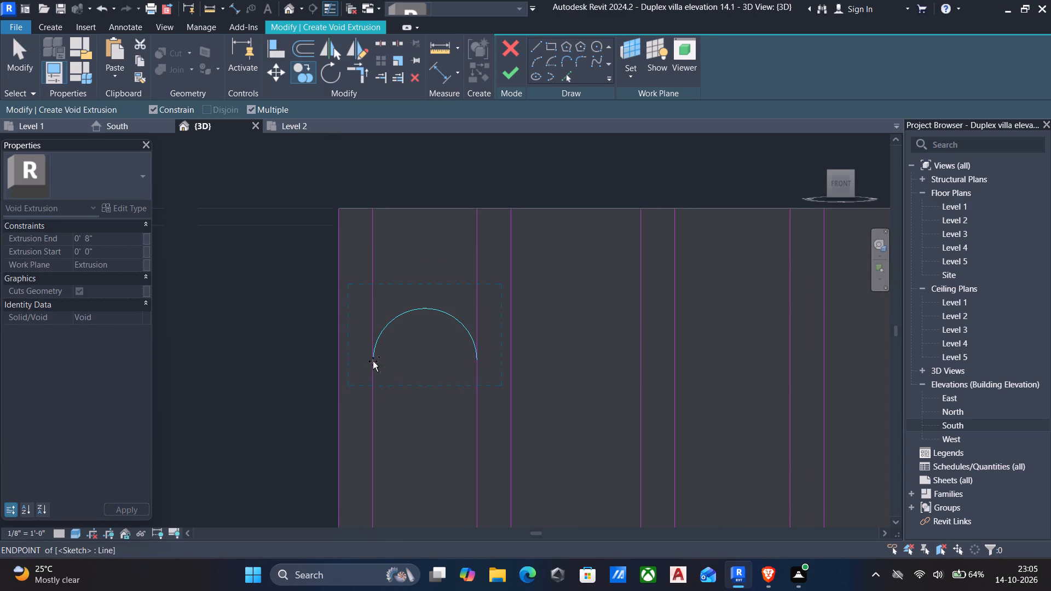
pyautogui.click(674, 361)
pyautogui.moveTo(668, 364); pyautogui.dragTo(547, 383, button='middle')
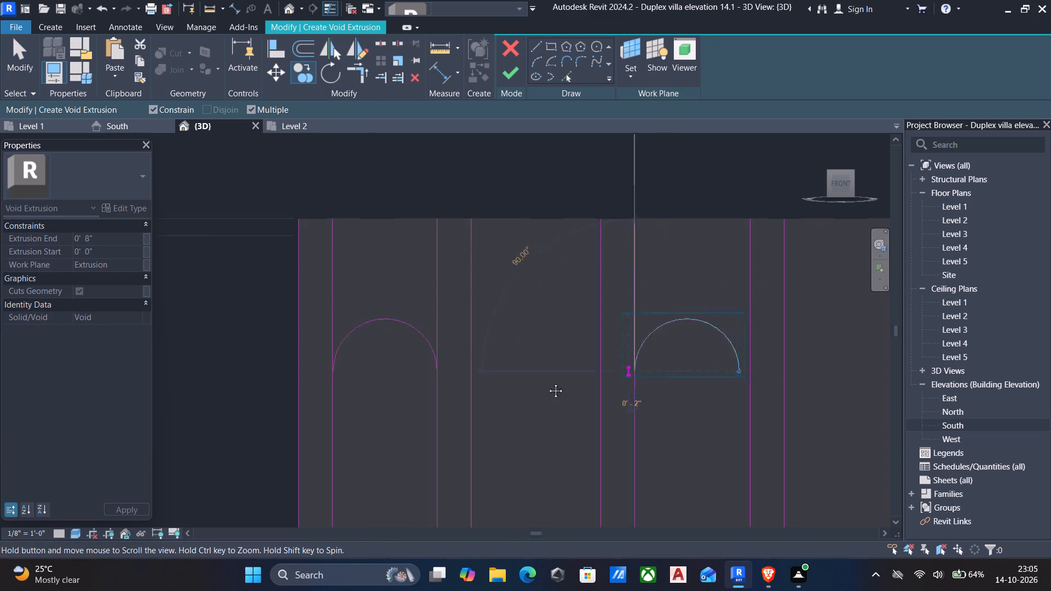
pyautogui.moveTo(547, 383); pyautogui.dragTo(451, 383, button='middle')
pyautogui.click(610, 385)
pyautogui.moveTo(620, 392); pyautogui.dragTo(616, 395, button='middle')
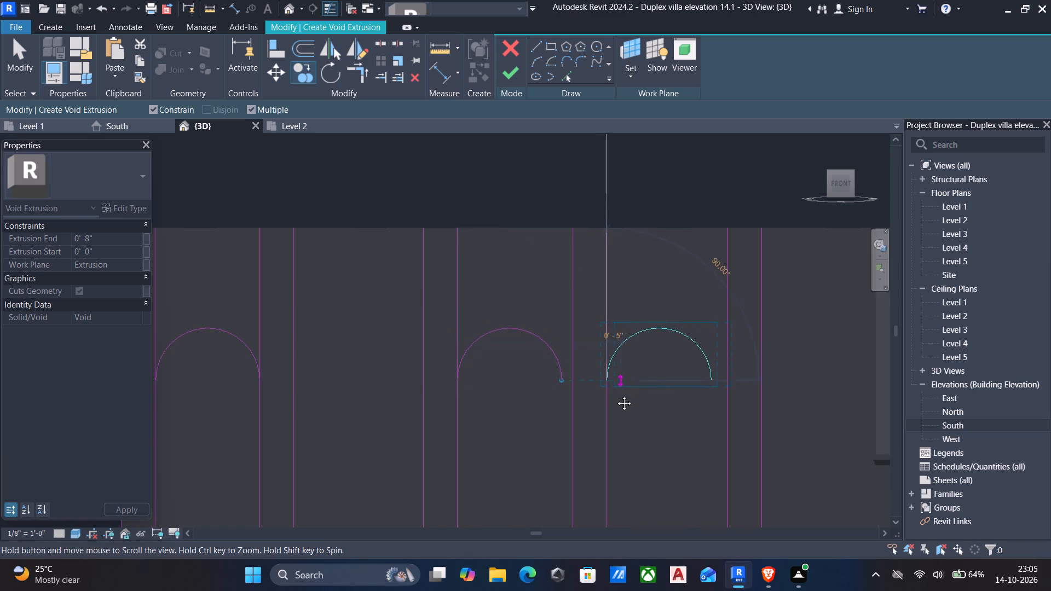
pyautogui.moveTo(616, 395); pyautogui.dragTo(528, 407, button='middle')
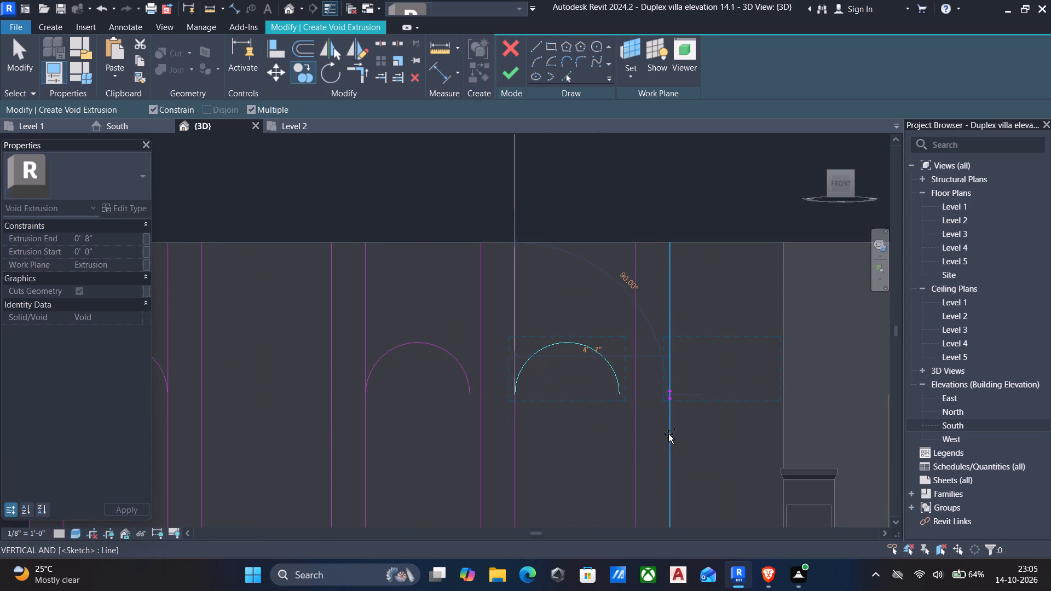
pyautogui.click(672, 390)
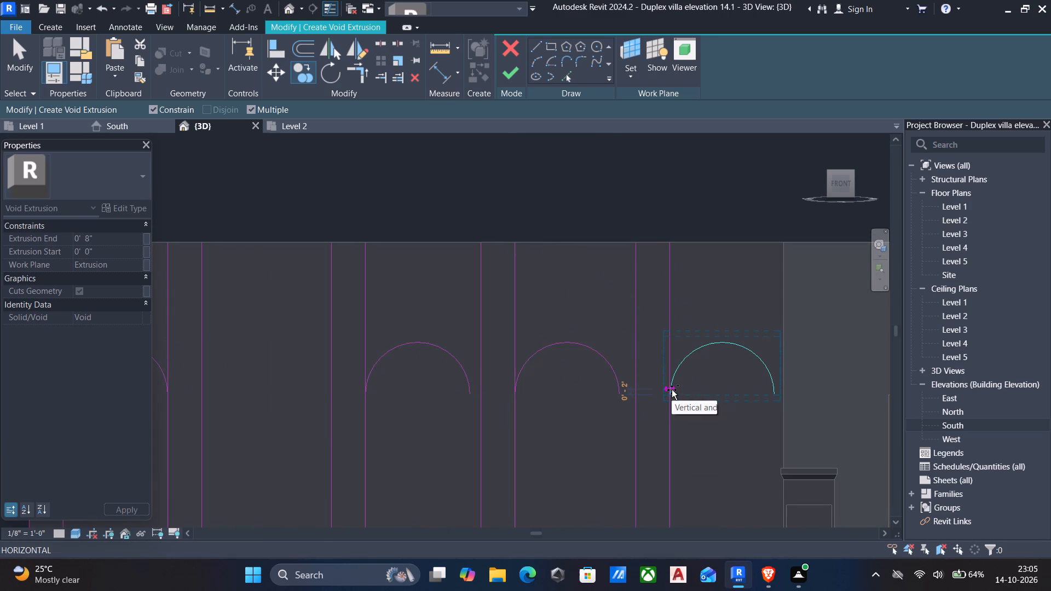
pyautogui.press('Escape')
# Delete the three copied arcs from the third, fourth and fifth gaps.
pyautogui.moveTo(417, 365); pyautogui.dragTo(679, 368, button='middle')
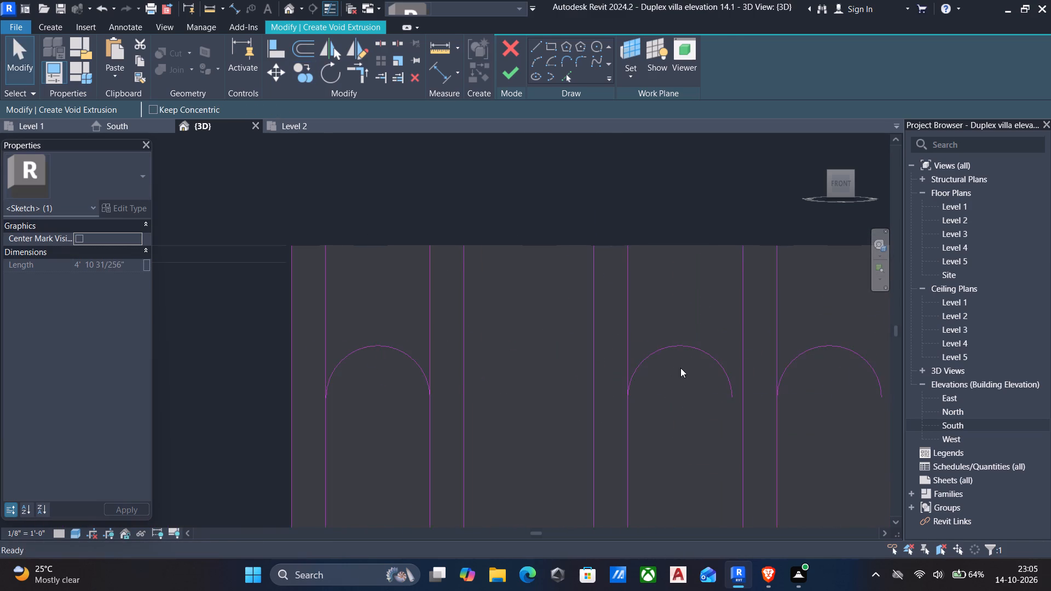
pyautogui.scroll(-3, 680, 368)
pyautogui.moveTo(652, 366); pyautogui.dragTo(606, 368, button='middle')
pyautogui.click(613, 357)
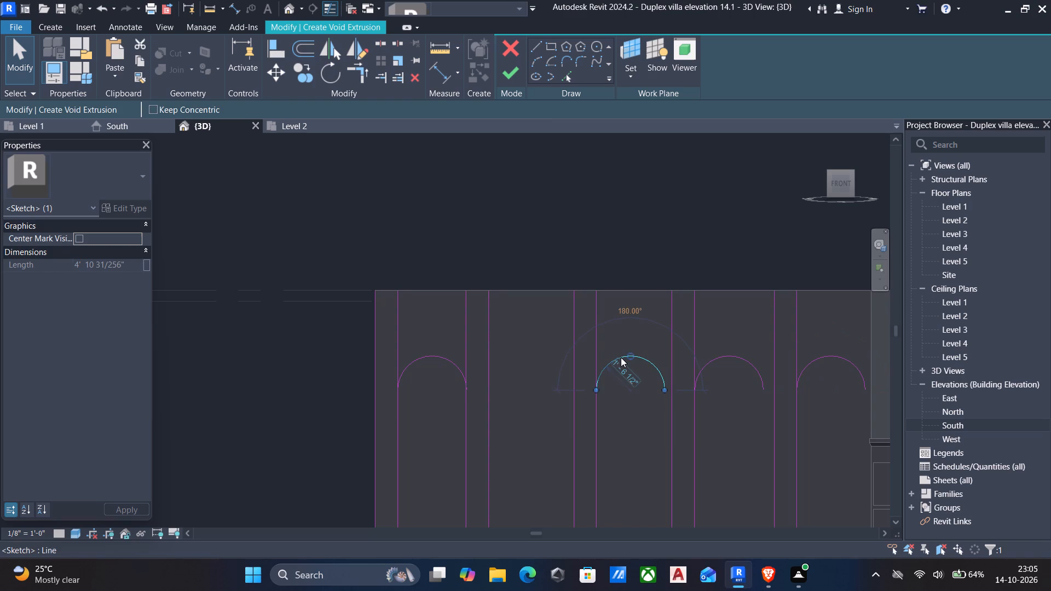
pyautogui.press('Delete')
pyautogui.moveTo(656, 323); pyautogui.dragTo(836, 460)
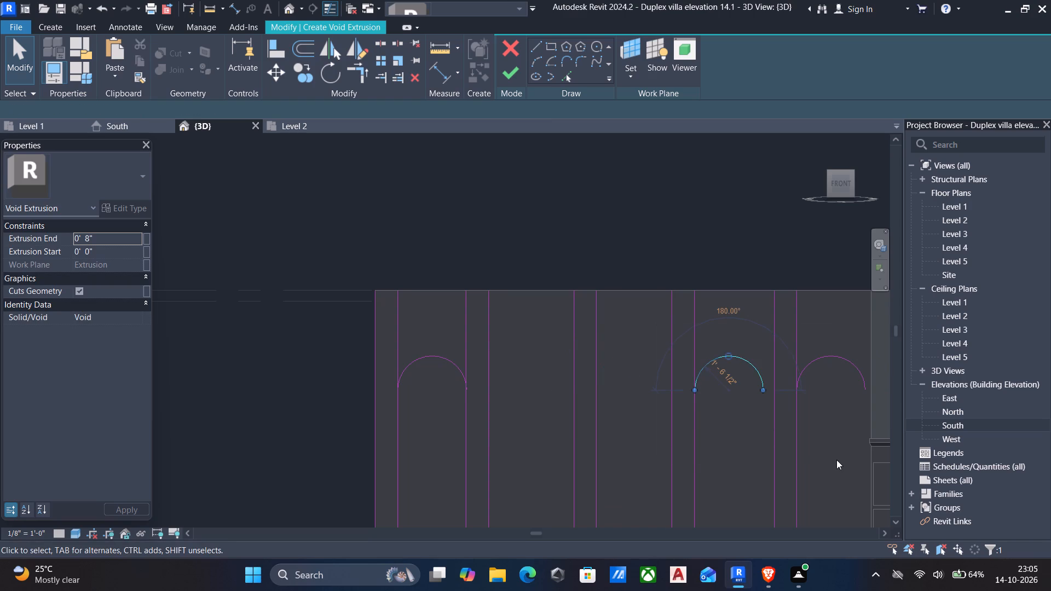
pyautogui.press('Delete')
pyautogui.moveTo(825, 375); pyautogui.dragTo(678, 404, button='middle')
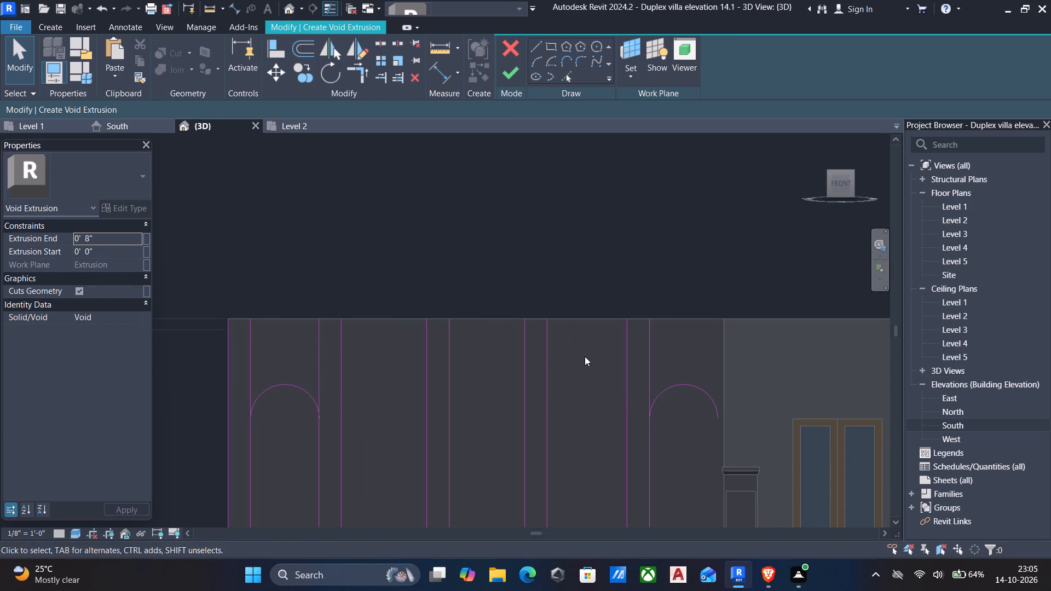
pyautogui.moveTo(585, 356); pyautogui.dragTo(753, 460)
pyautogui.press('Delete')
# Draw semicircular arch heads across the second and third gaps, radii 1' 11" and 1' 8 1/2", starting level with the first arch.
pyautogui.moveTo(273, 350); pyautogui.dragTo(337, 289, button='middle')
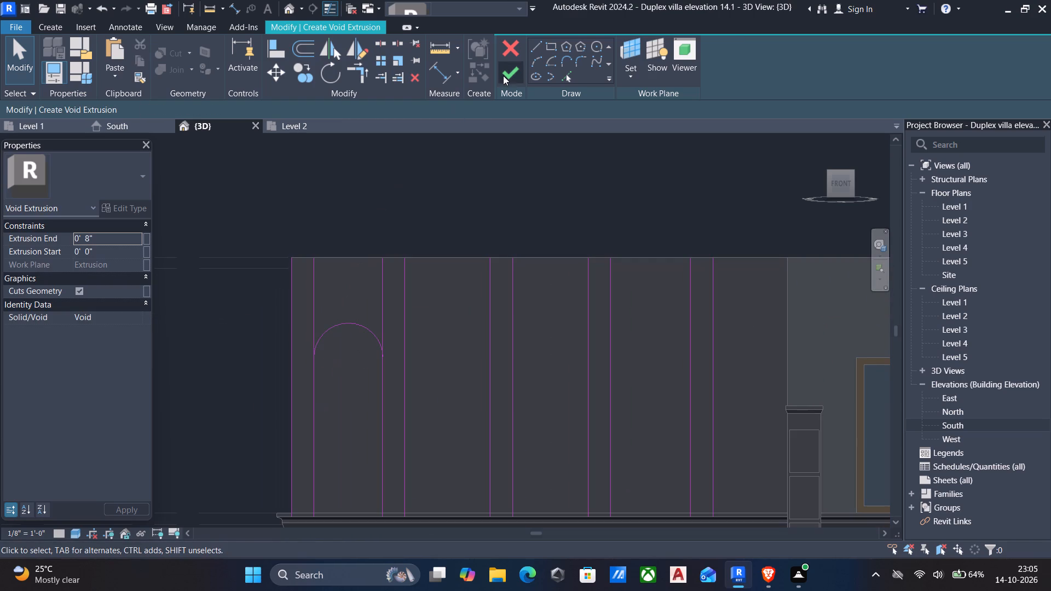
pyautogui.click(532, 58)
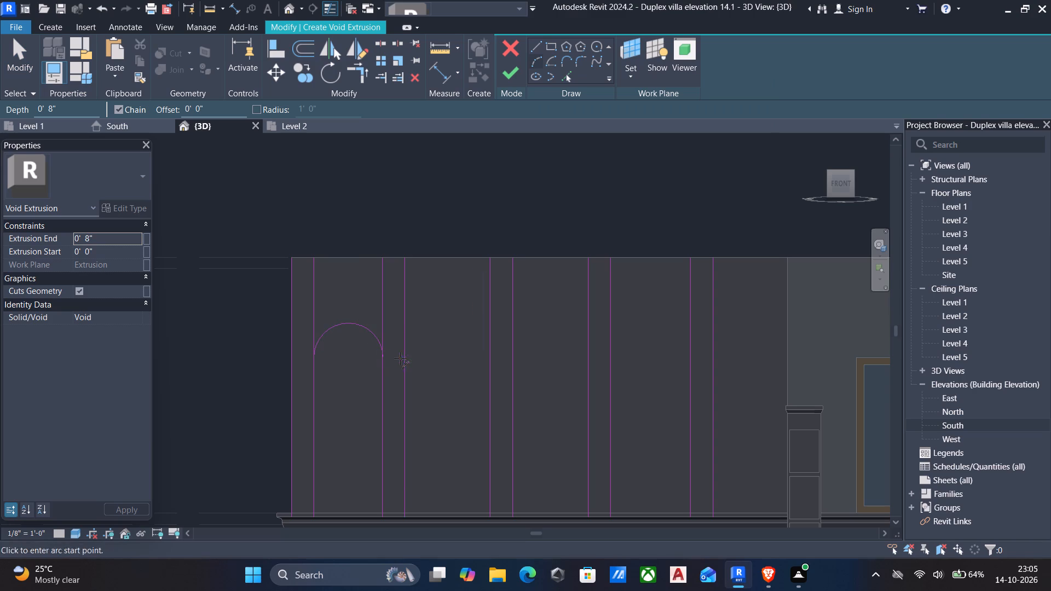
pyautogui.click(403, 358)
pyautogui.click(488, 362)
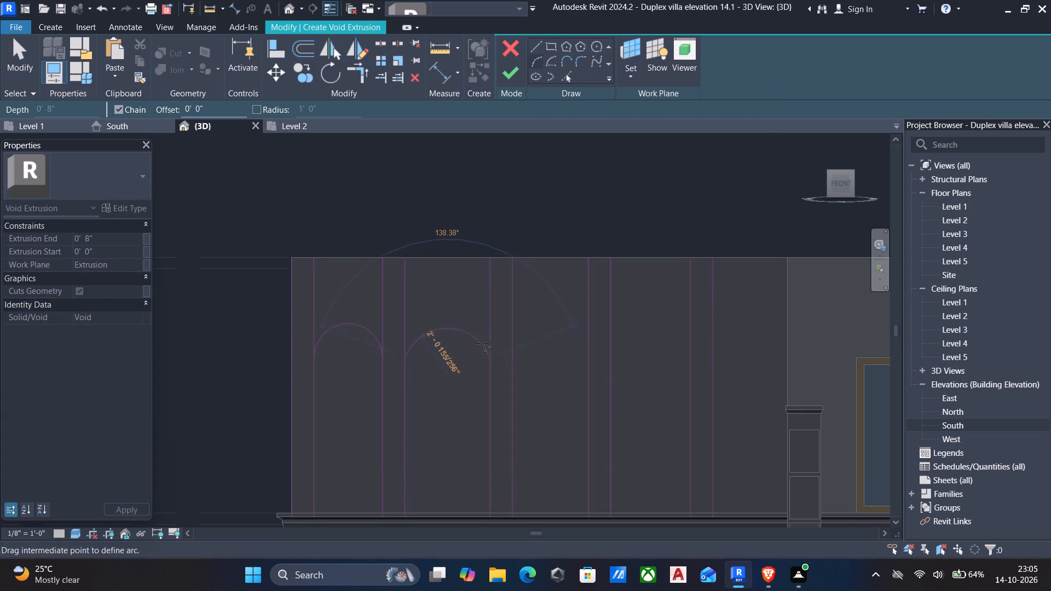
pyautogui.click(453, 312)
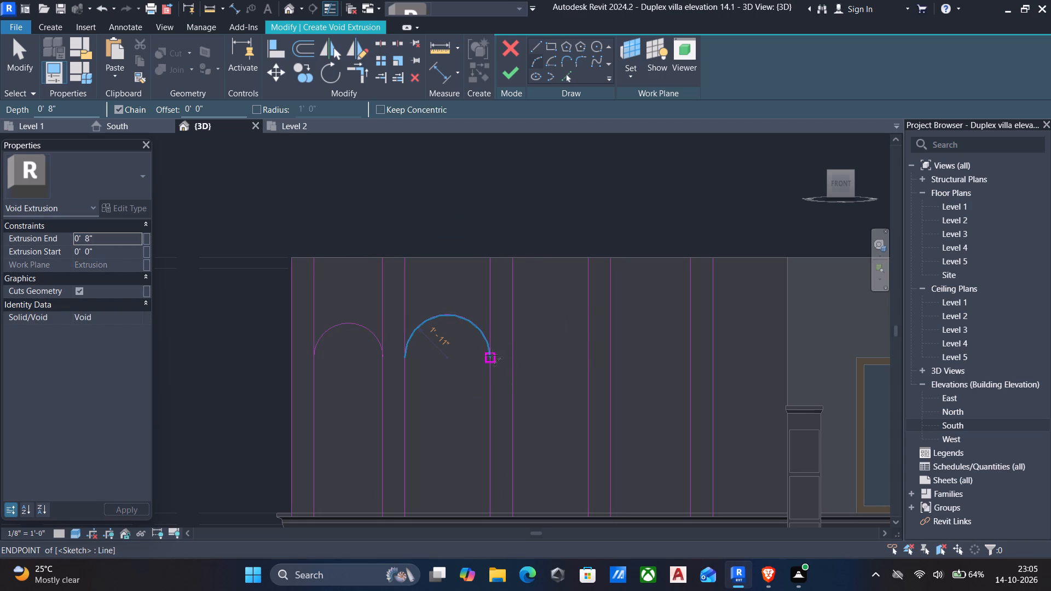
pyautogui.click(512, 355)
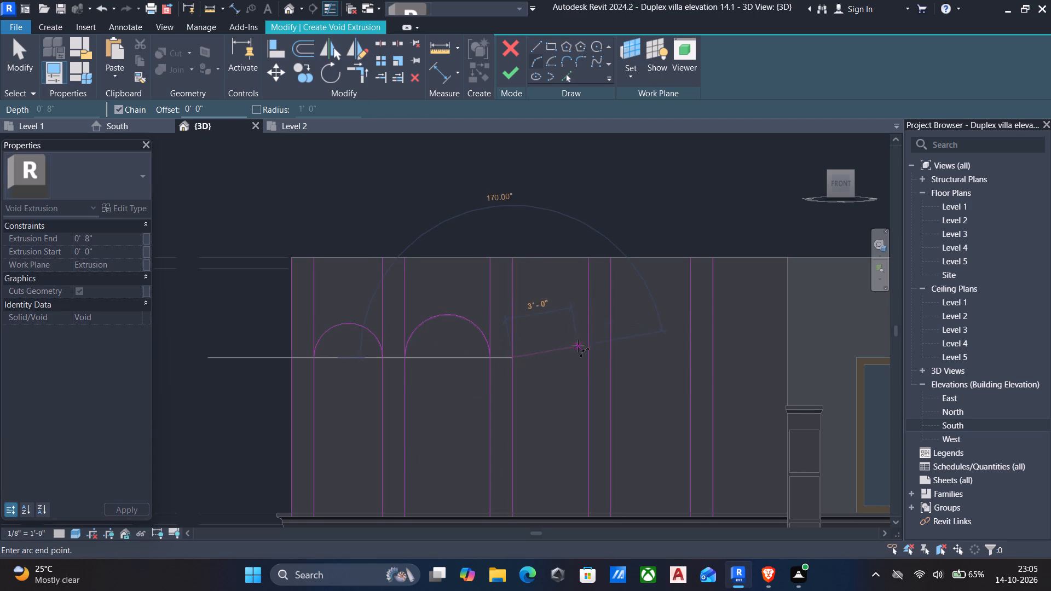
pyautogui.click(586, 356)
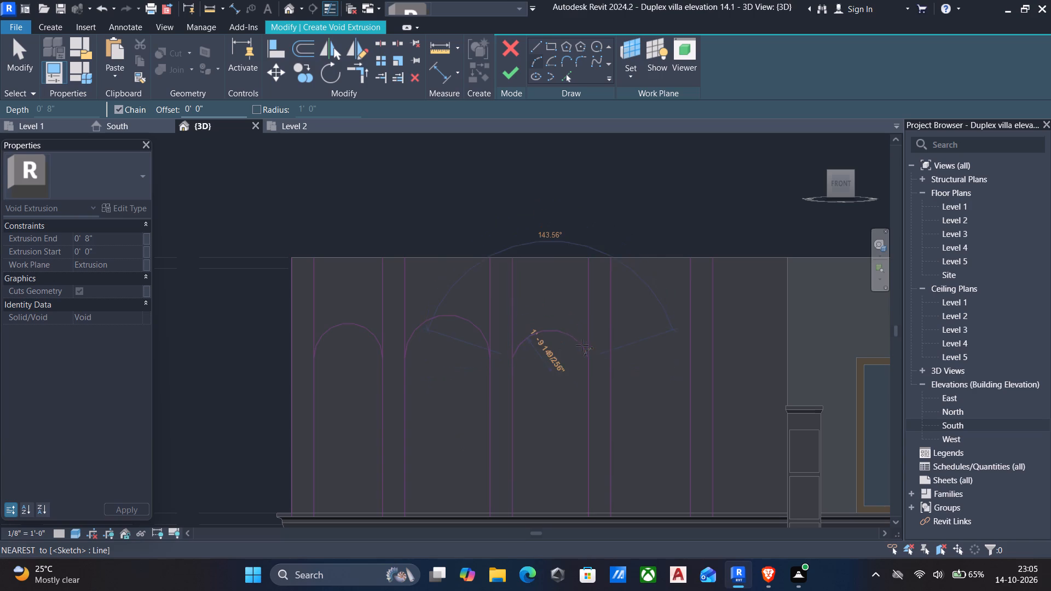
pyautogui.click(581, 335)
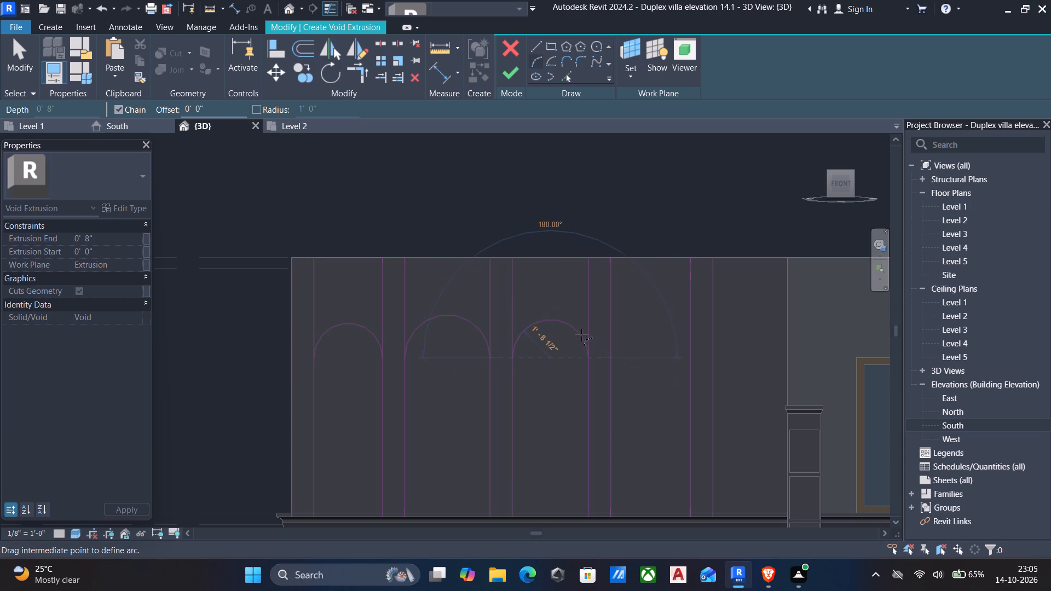
# Draw an arch head of about 1' 10" radius across the fourth gap and a semicircular one across the fifth to the panel's inner edge.
pyautogui.click(614, 356)
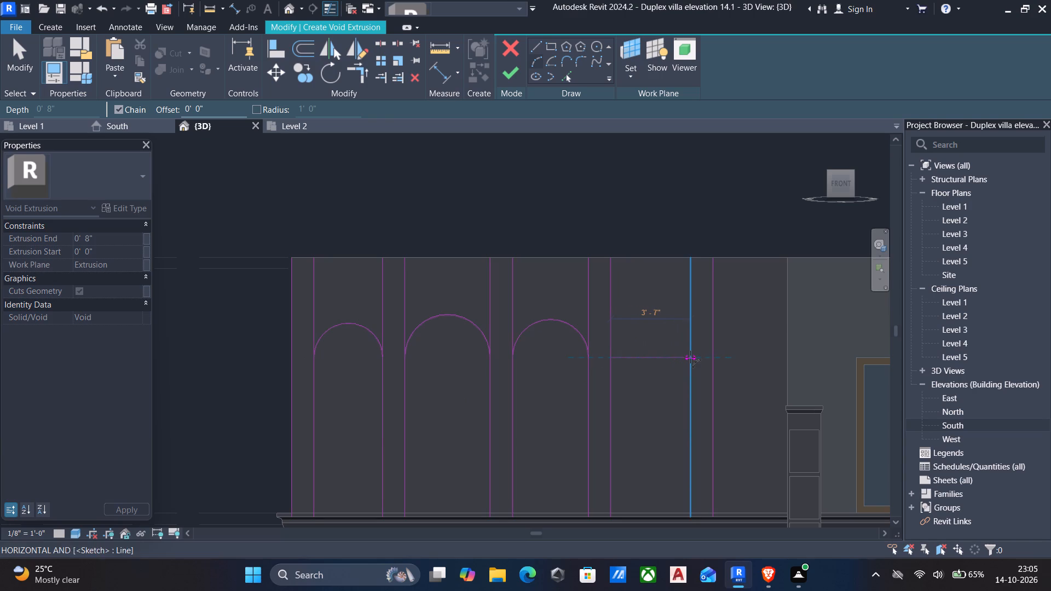
pyautogui.click(690, 357)
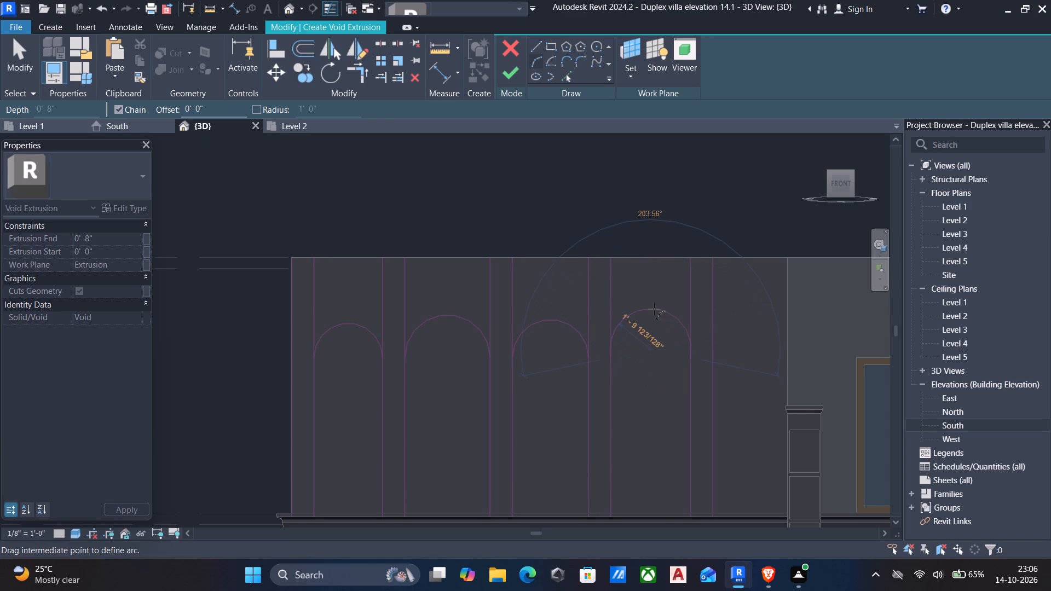
pyautogui.click(654, 309)
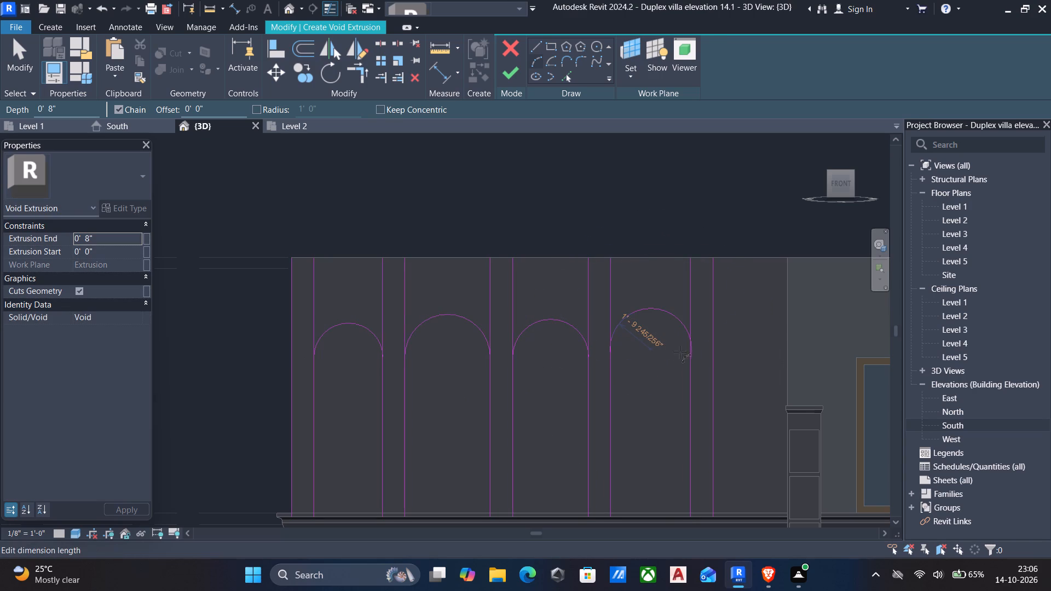
pyautogui.click(713, 358)
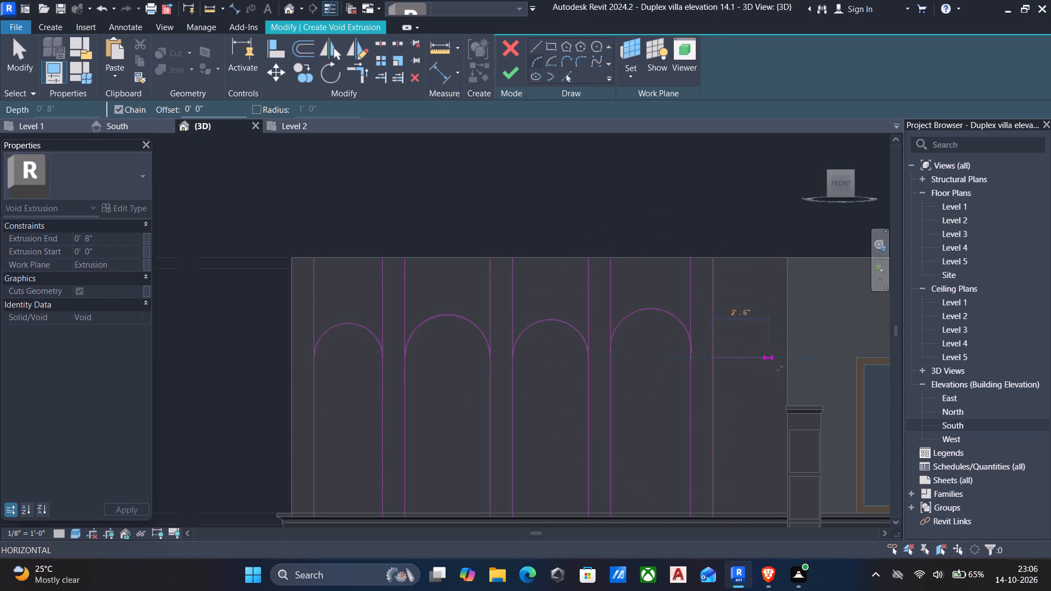
pyautogui.click(790, 362)
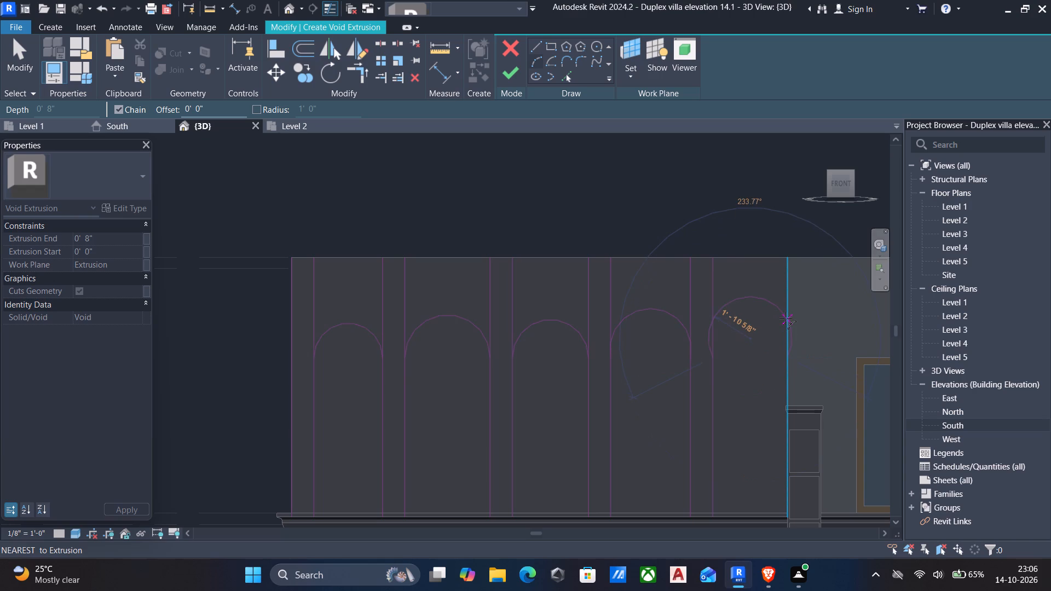
pyautogui.click(781, 333)
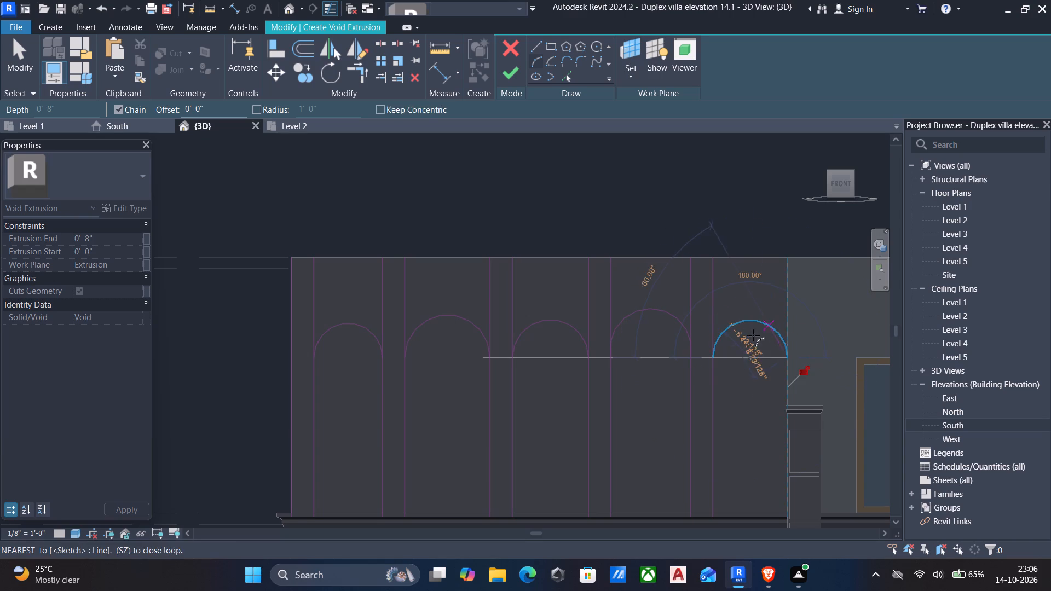
# Raise the crown of the third gap's arch head above its neighbours, giving the arc a radius of about 1' 9".
pyautogui.moveTo(689, 372); pyautogui.dragTo(746, 411, button='middle')
pyautogui.press('Escape')
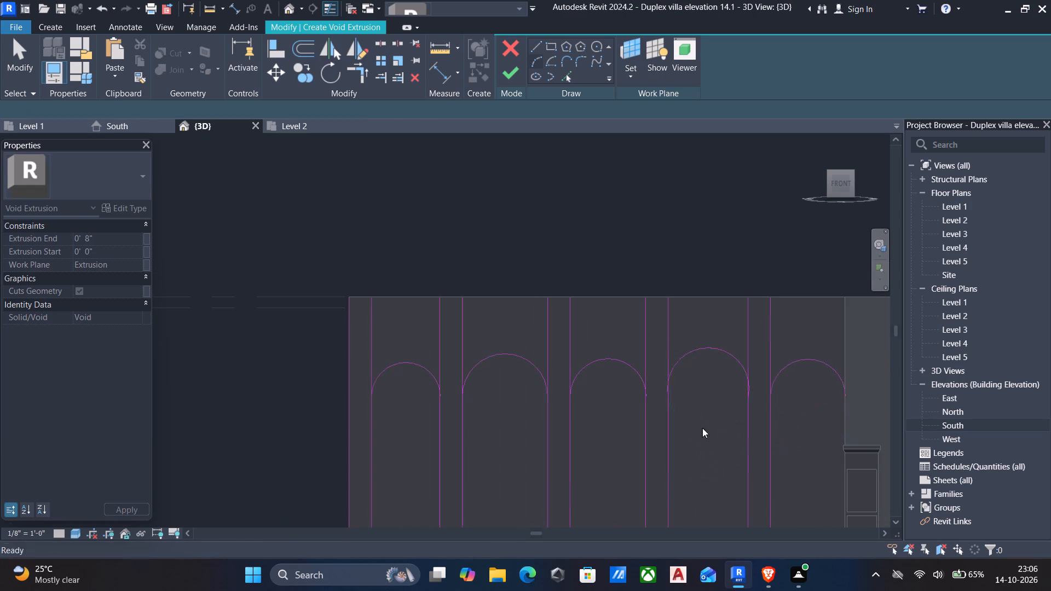
pyautogui.moveTo(429, 392); pyautogui.dragTo(408, 363, button='middle')
pyautogui.press('Escape')
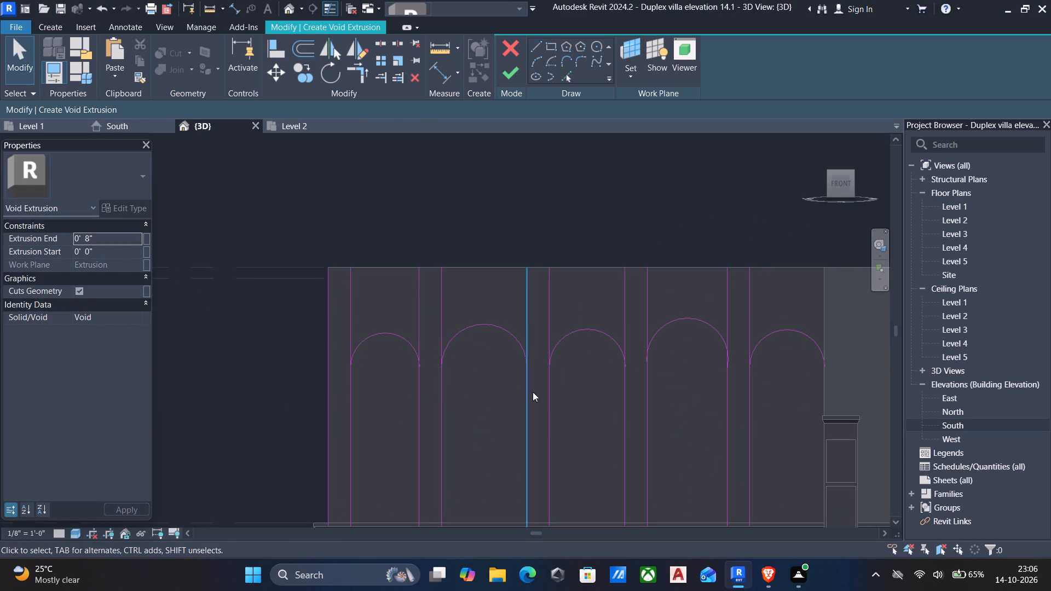
pyautogui.click(581, 332)
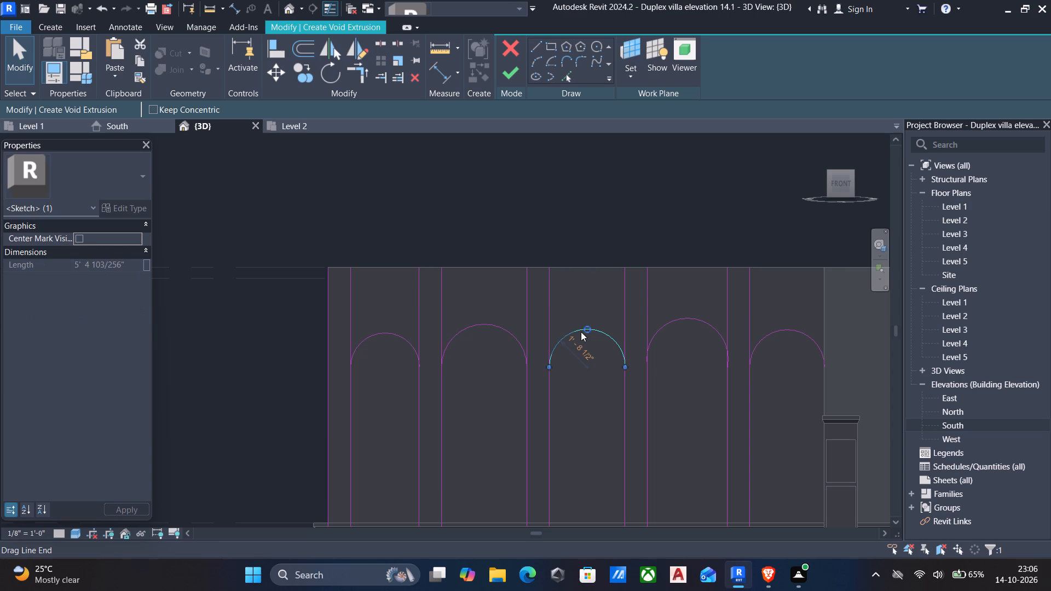
pyautogui.press('Up')
pyautogui.moveTo(588, 321); pyautogui.dragTo(588, 310)
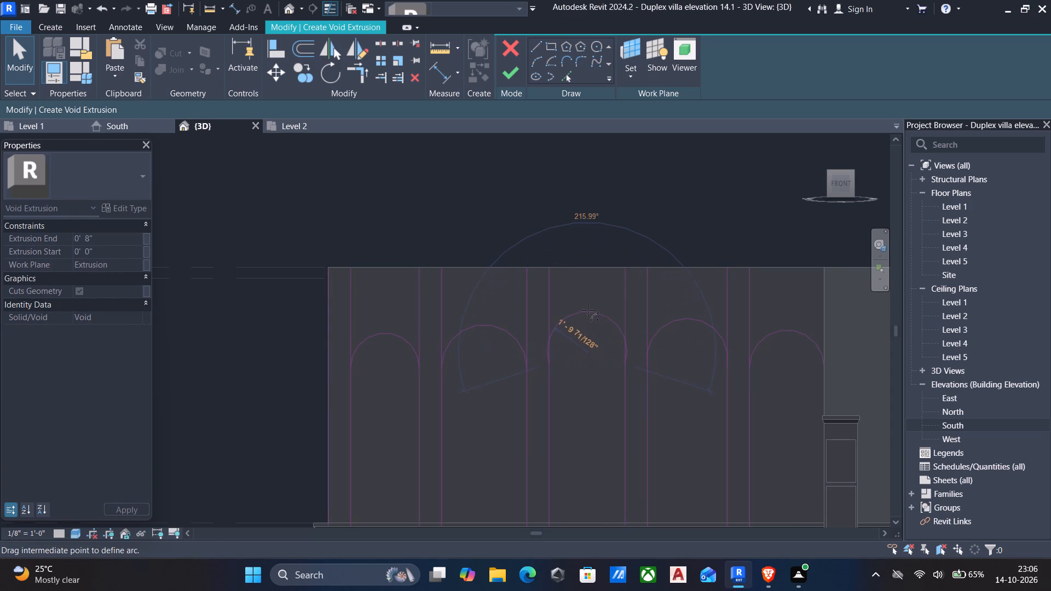
pyautogui.moveTo(588, 310); pyautogui.dragTo(584, 315)
pyautogui.press('Escape')
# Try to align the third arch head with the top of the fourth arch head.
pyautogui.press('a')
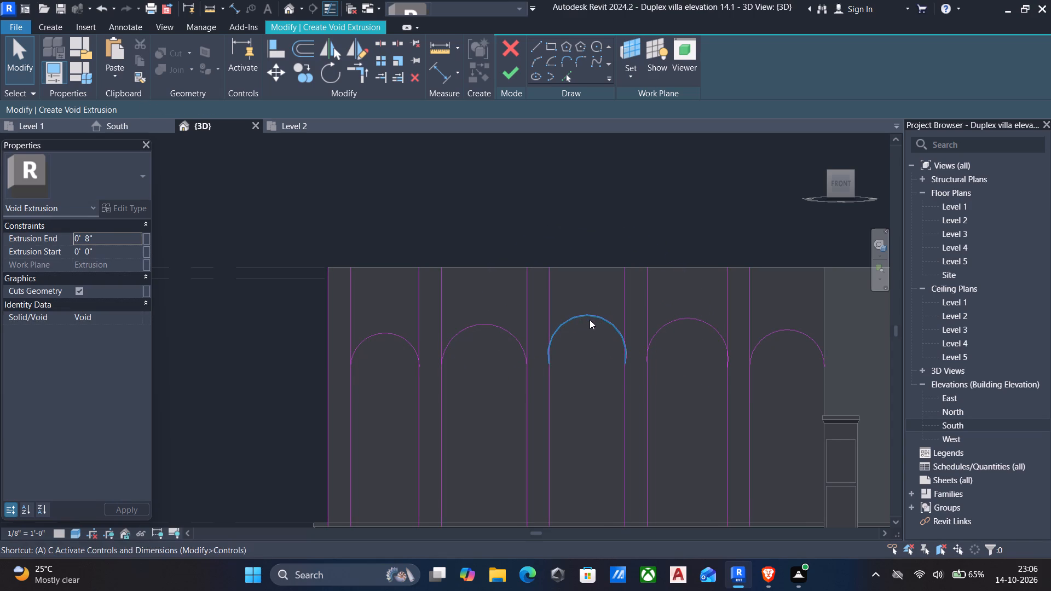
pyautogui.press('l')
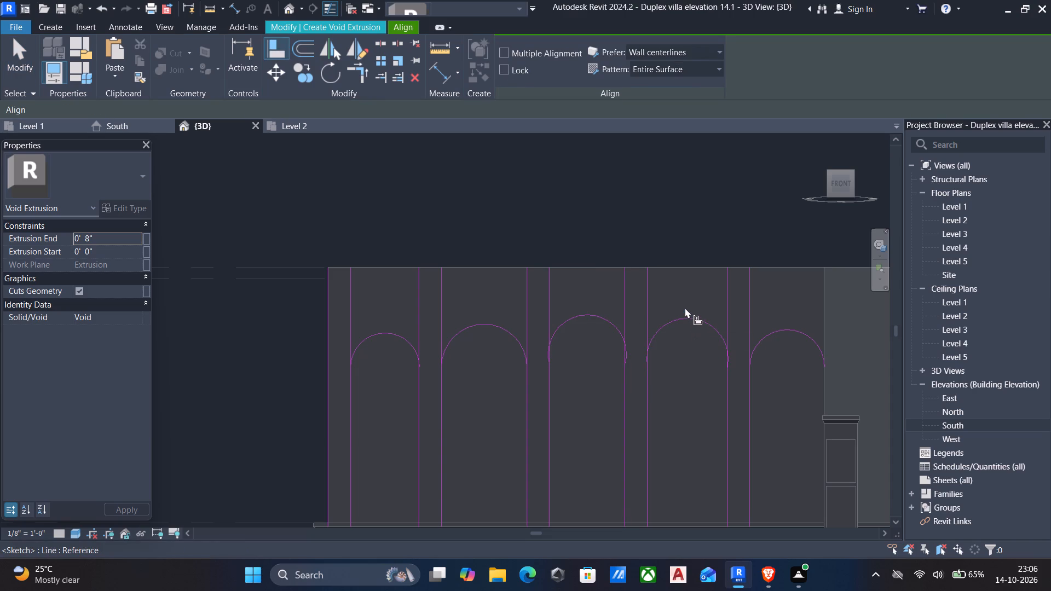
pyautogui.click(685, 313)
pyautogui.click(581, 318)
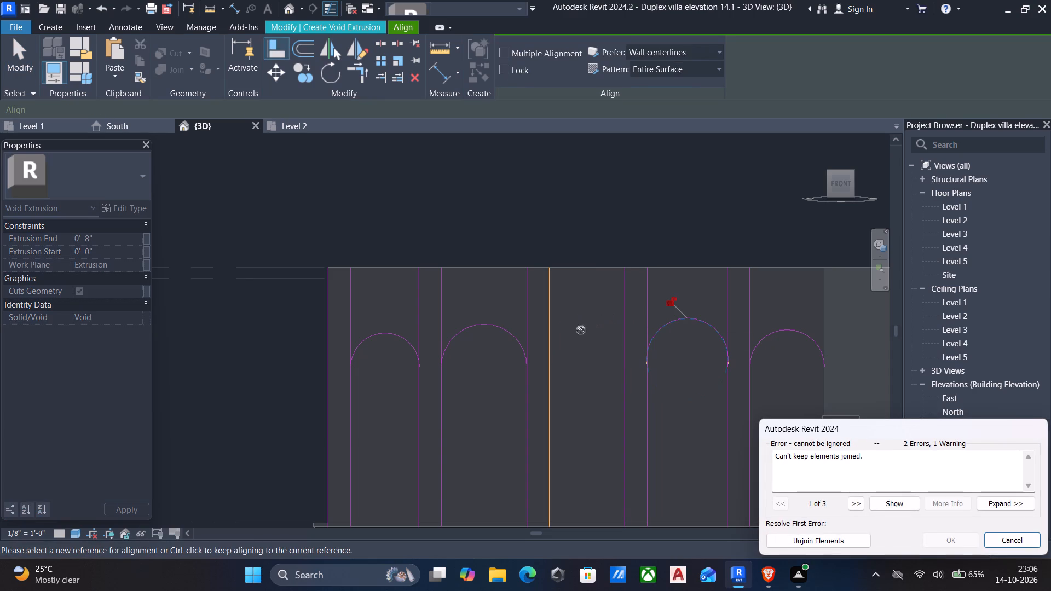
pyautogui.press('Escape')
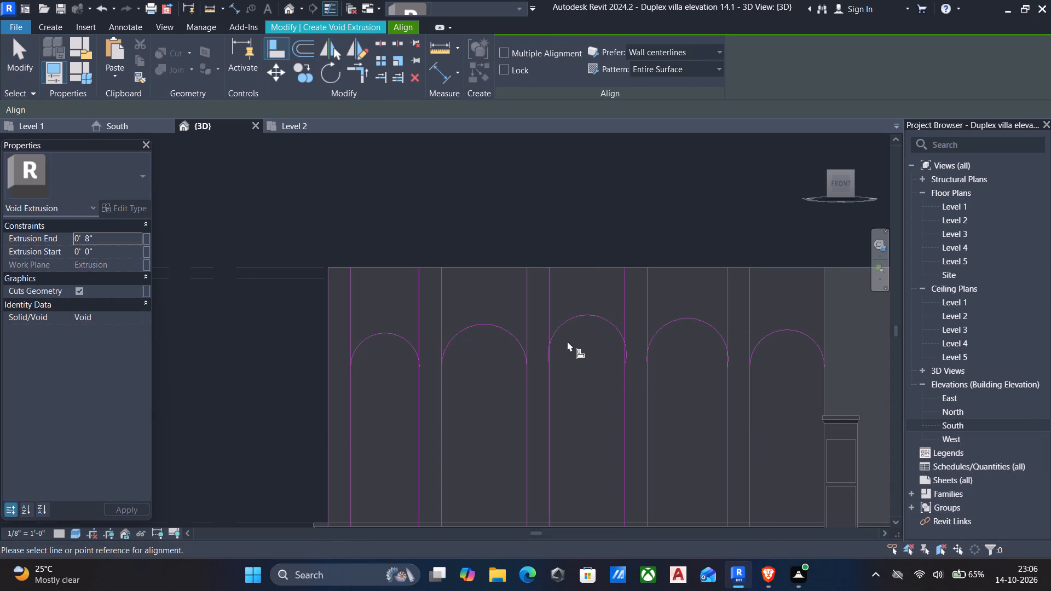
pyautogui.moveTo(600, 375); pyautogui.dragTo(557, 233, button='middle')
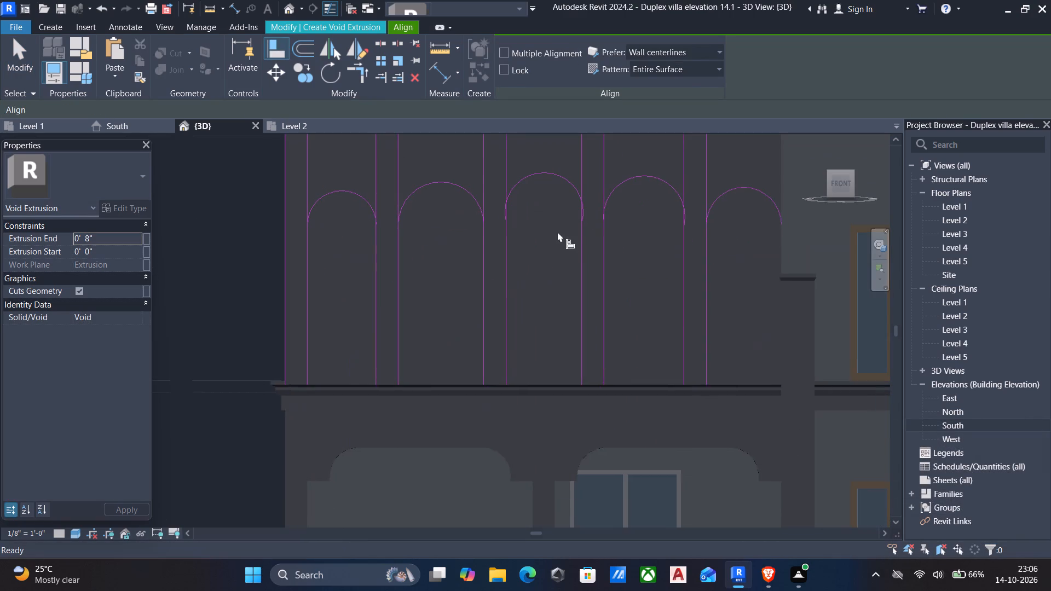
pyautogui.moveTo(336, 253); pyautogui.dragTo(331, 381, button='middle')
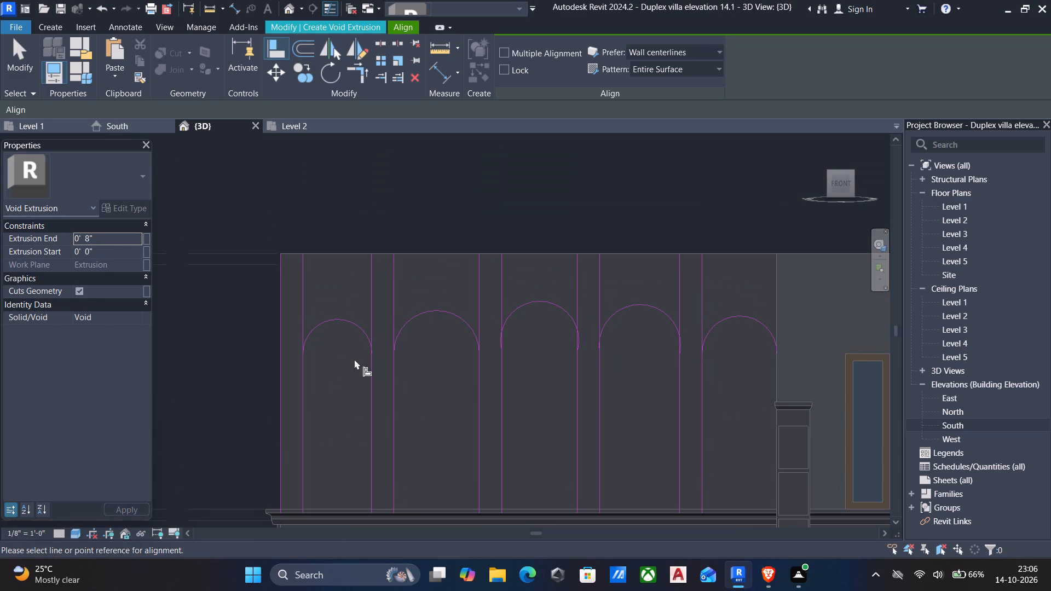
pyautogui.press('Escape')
# Trim both side lines of the first and second gaps to their arch heads, keeping the parts below the arches.
pyautogui.write('tr')
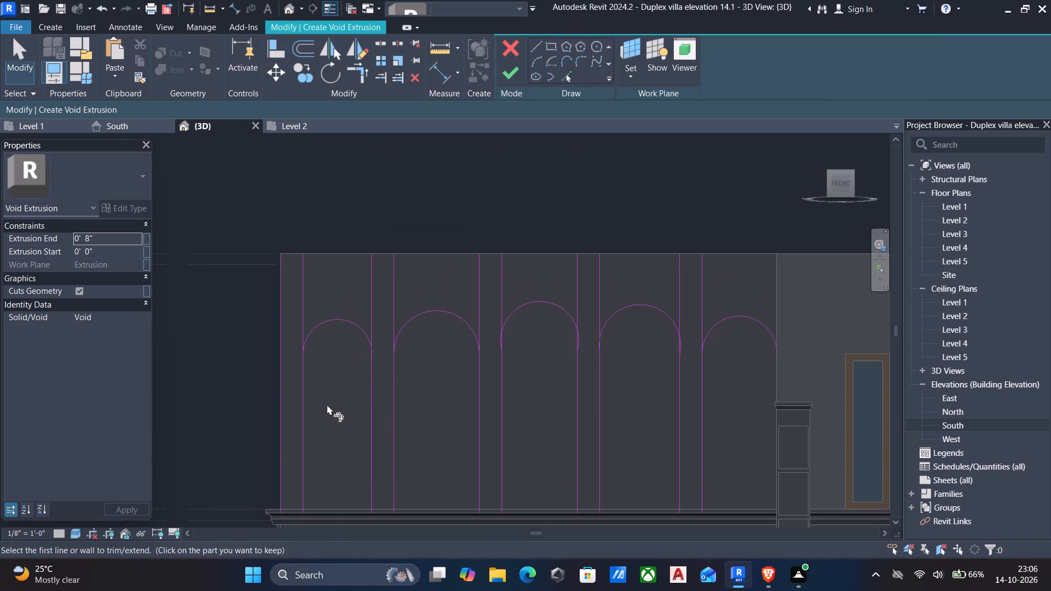
pyautogui.click(304, 391)
pyautogui.click(317, 327)
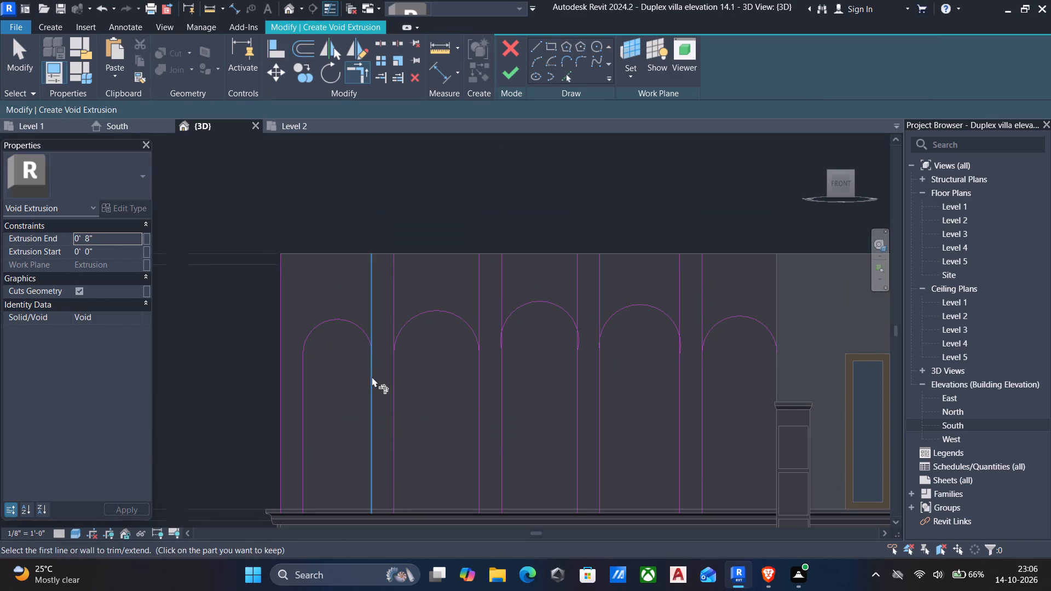
pyautogui.click(372, 378)
pyautogui.click(345, 318)
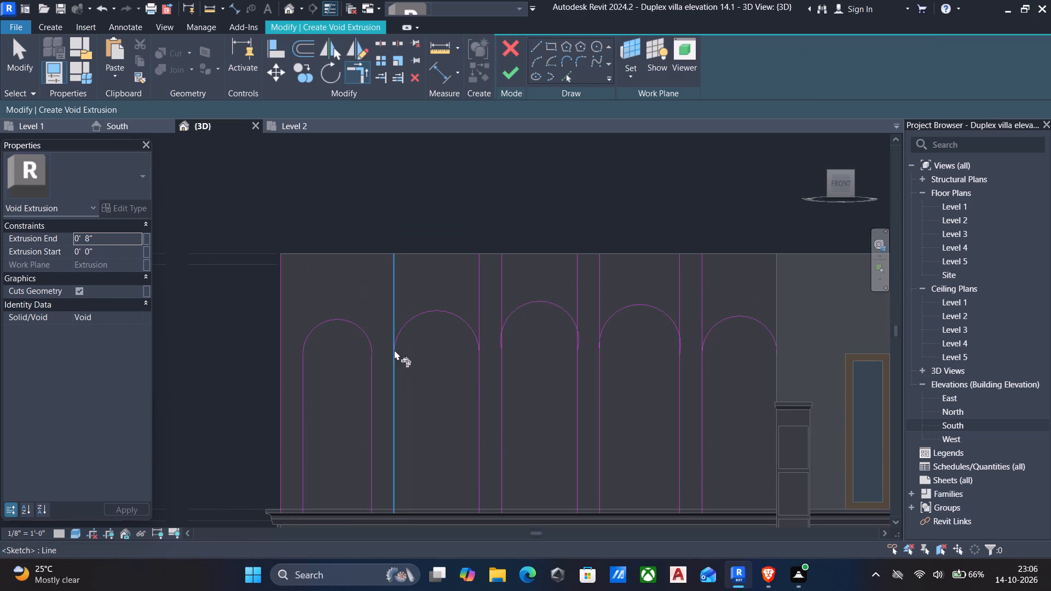
pyautogui.click(394, 376)
pyautogui.click(409, 323)
pyautogui.click(481, 392)
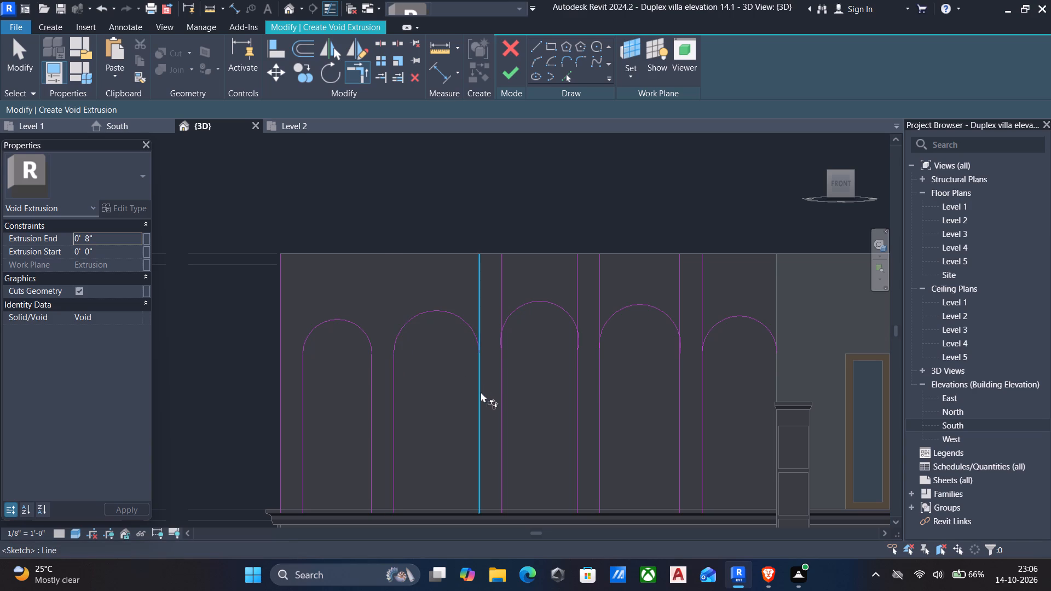
pyautogui.click(452, 312)
# Trim the side lines of the third and fourth gaps and the fifth gap's outer side line to their arch heads.
pyautogui.click(505, 355)
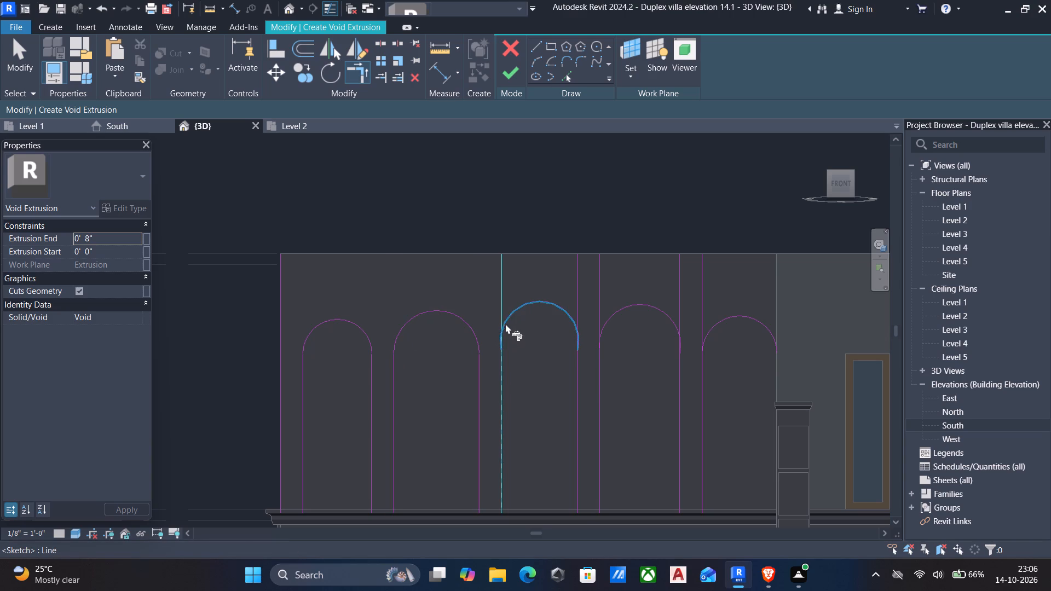
pyautogui.click(515, 314)
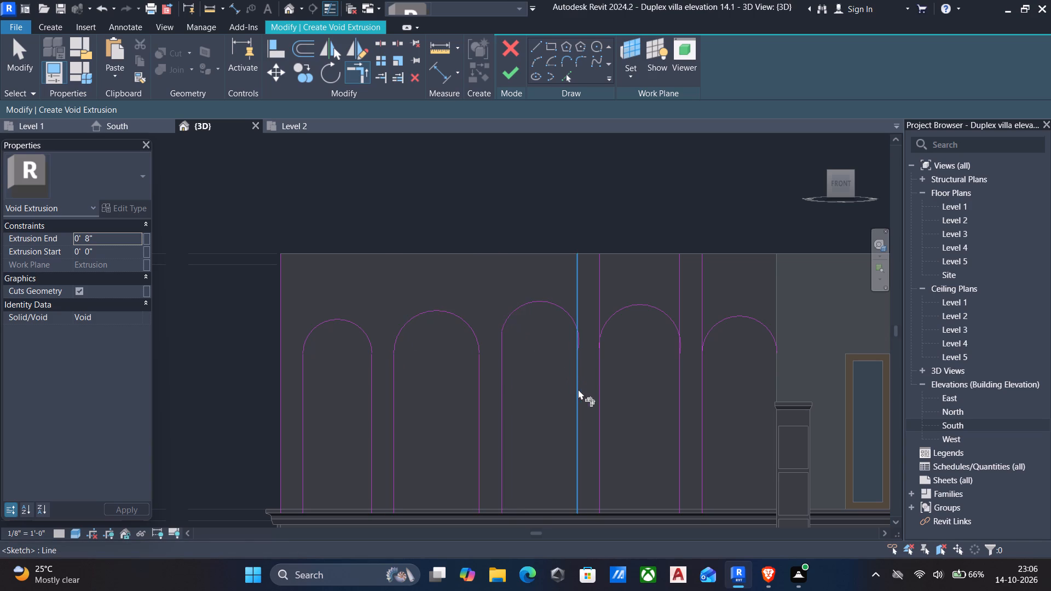
pyautogui.click(578, 390)
pyautogui.click(551, 295)
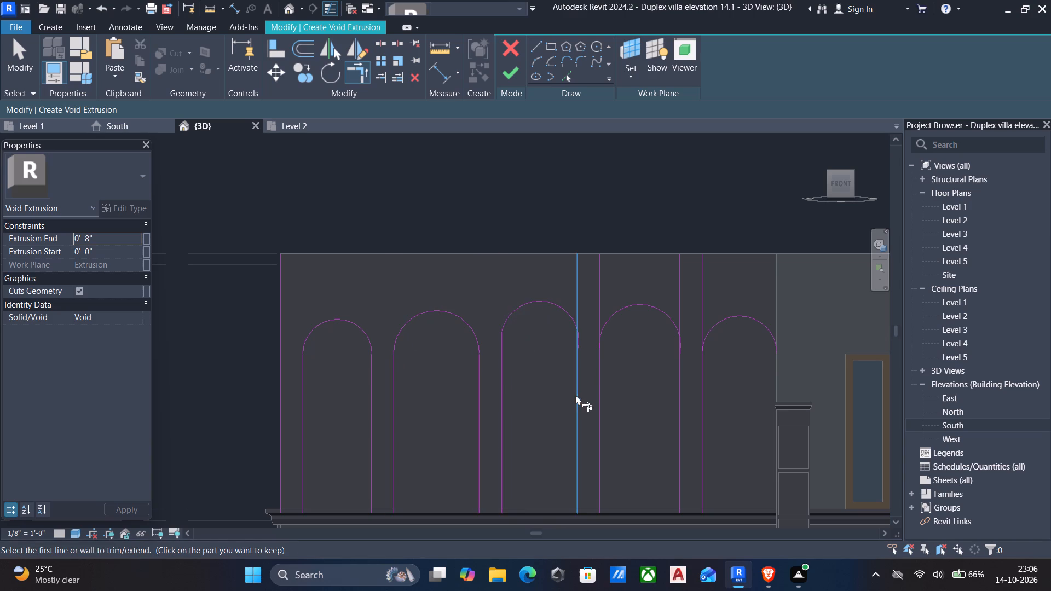
pyautogui.click(575, 395)
pyautogui.click(538, 298)
pyautogui.click(599, 371)
pyautogui.click(614, 312)
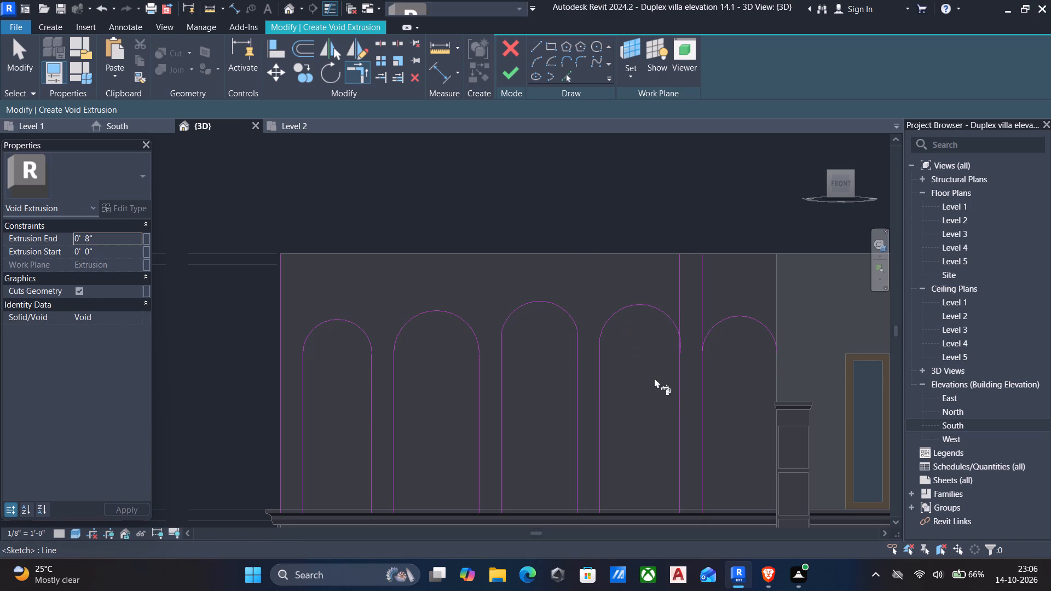
pyautogui.click(678, 397)
pyautogui.click(659, 308)
pyautogui.click(706, 381)
pyautogui.click(717, 323)
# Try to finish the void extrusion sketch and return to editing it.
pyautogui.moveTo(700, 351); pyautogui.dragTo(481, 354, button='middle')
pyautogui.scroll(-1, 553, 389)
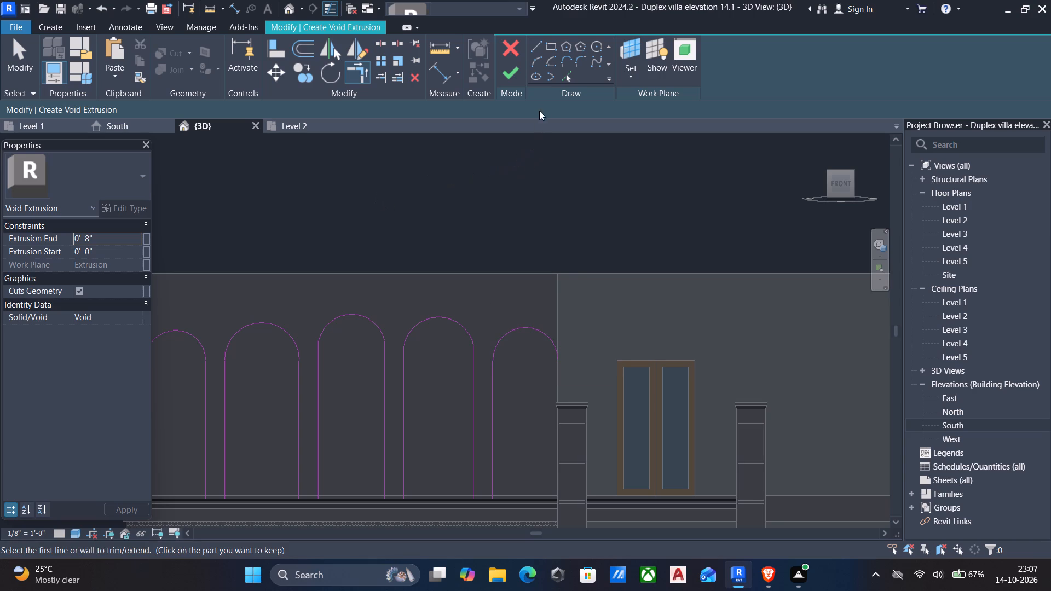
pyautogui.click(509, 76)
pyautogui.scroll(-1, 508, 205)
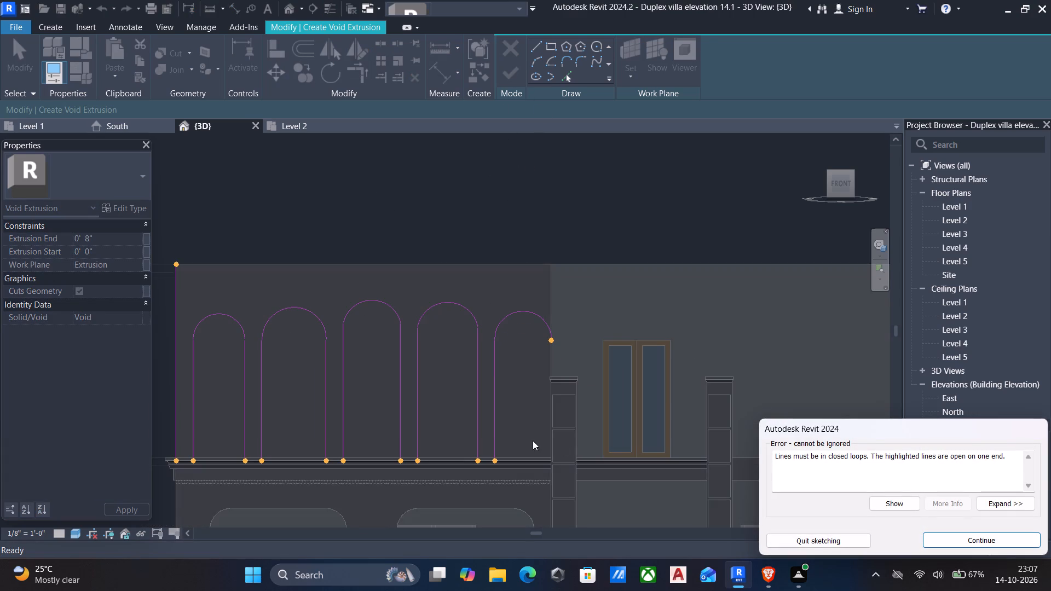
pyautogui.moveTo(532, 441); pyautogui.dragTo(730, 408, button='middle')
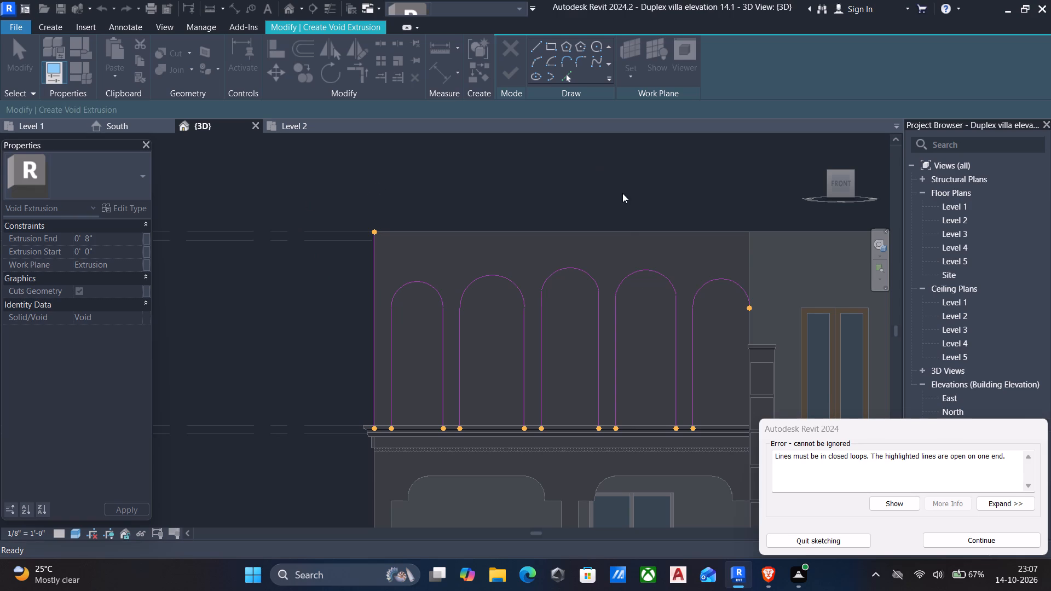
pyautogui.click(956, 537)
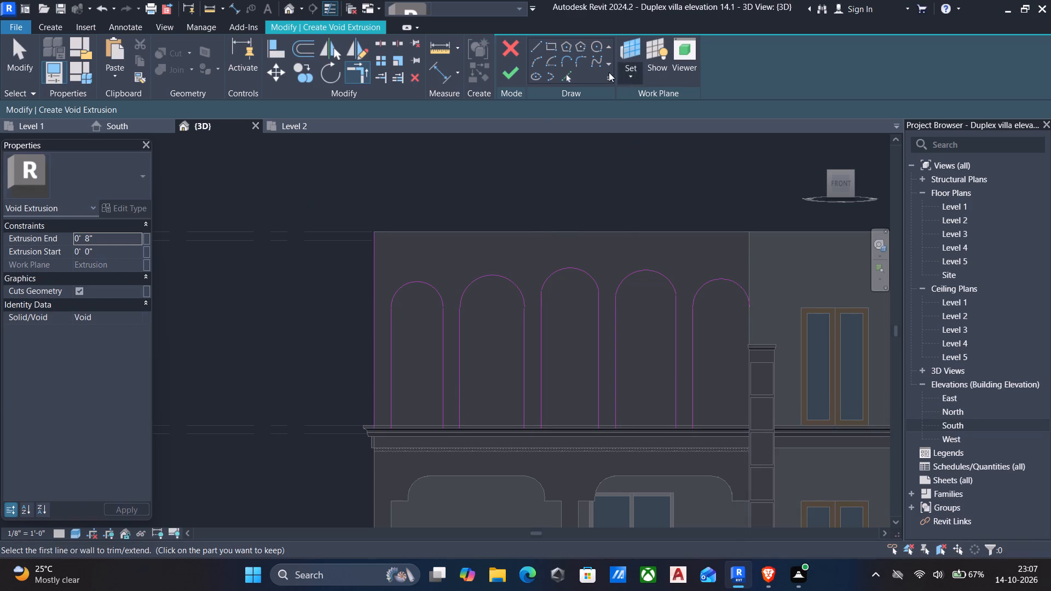
# Draw 1' 0" horizontal lines closing the bases of the first and second piers, starting at the panel's outer edge.
pyautogui.click(533, 51)
pyautogui.scroll(5, 360, 454)
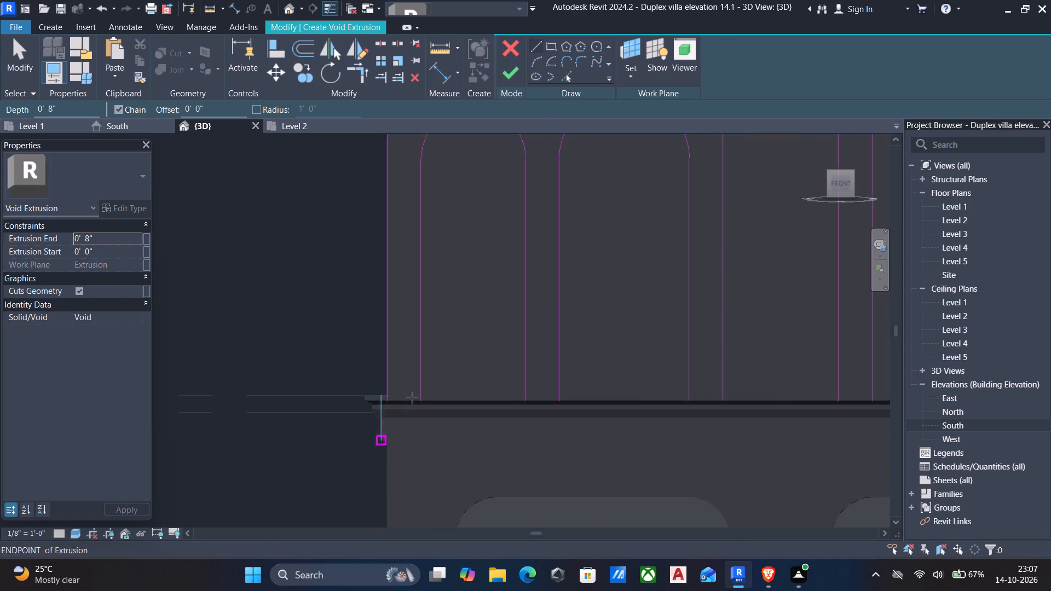
pyautogui.scroll(6, 443, 355)
pyautogui.scroll(5, 283, 456)
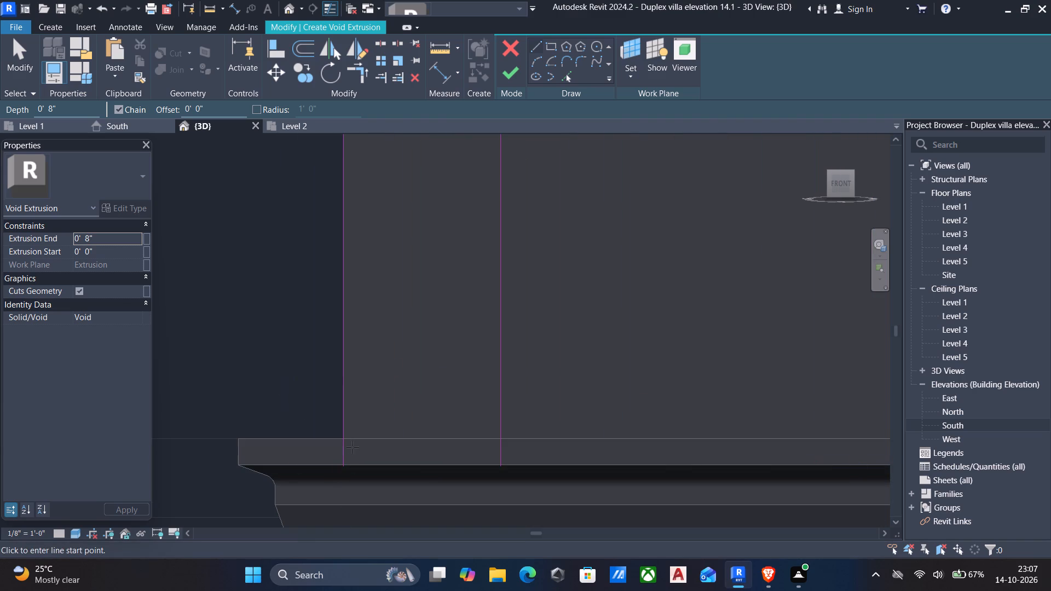
pyautogui.click(342, 466)
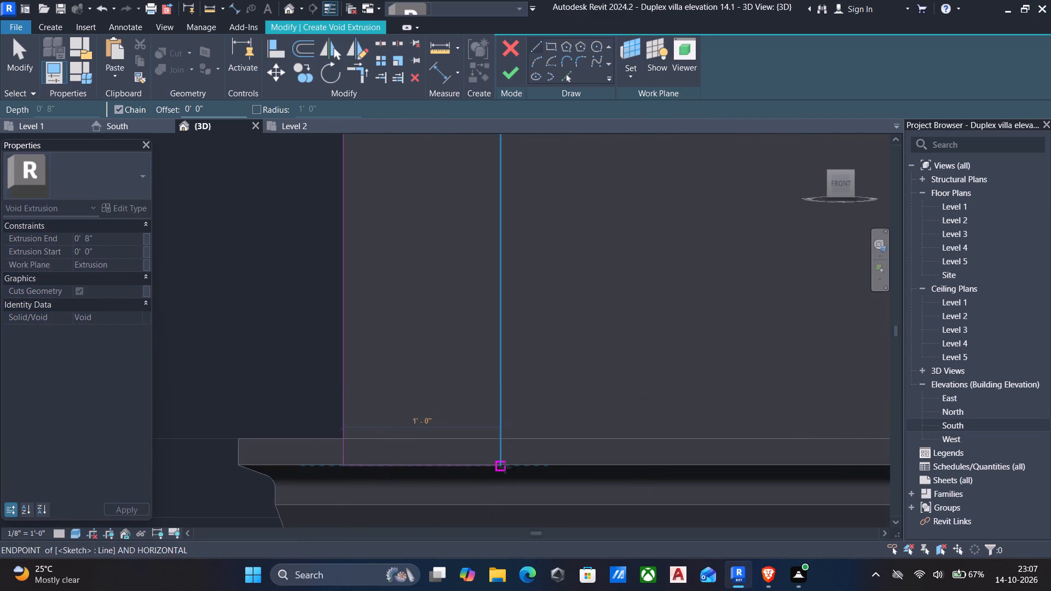
pyautogui.click(505, 467)
pyautogui.press('Escape')
pyautogui.moveTo(496, 459); pyautogui.dragTo(368, 438, button='middle')
pyautogui.scroll(-2, 368, 438)
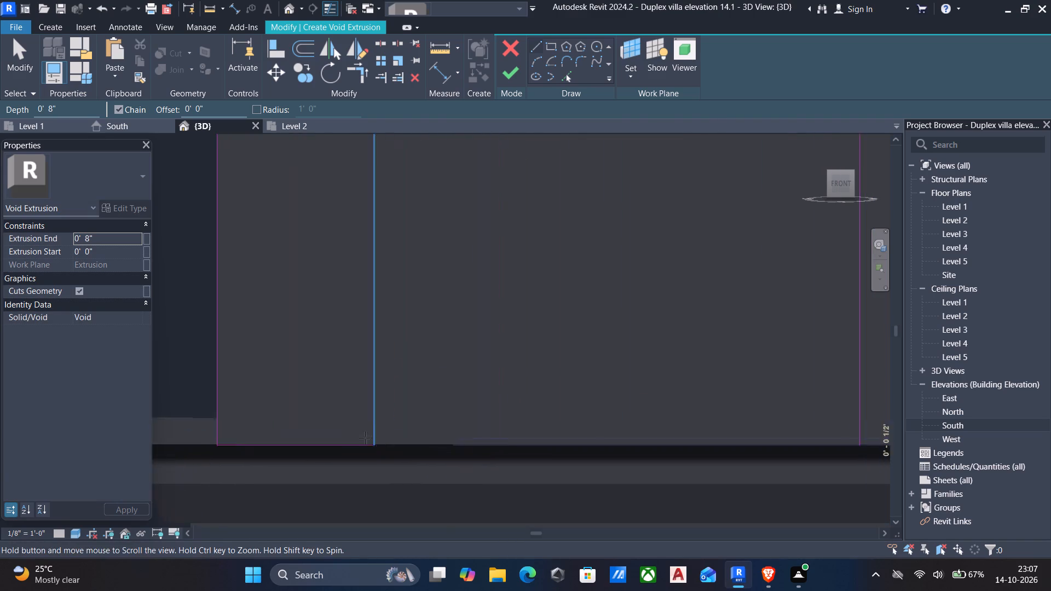
pyautogui.scroll(-3, 365, 438)
pyautogui.moveTo(626, 489); pyautogui.dragTo(441, 436, button='middle')
pyautogui.click(428, 393)
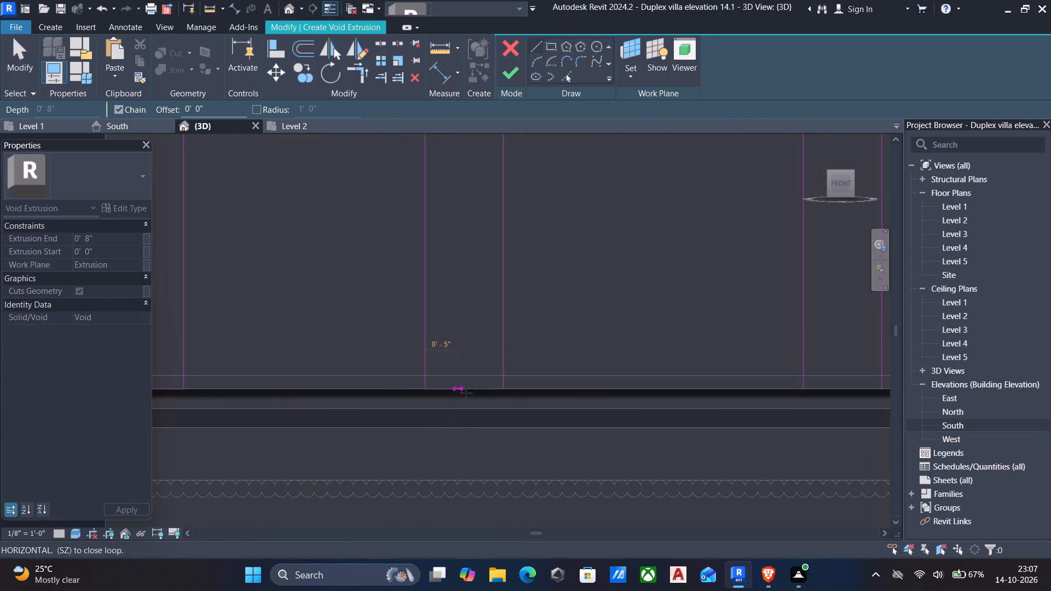
pyautogui.click(498, 390)
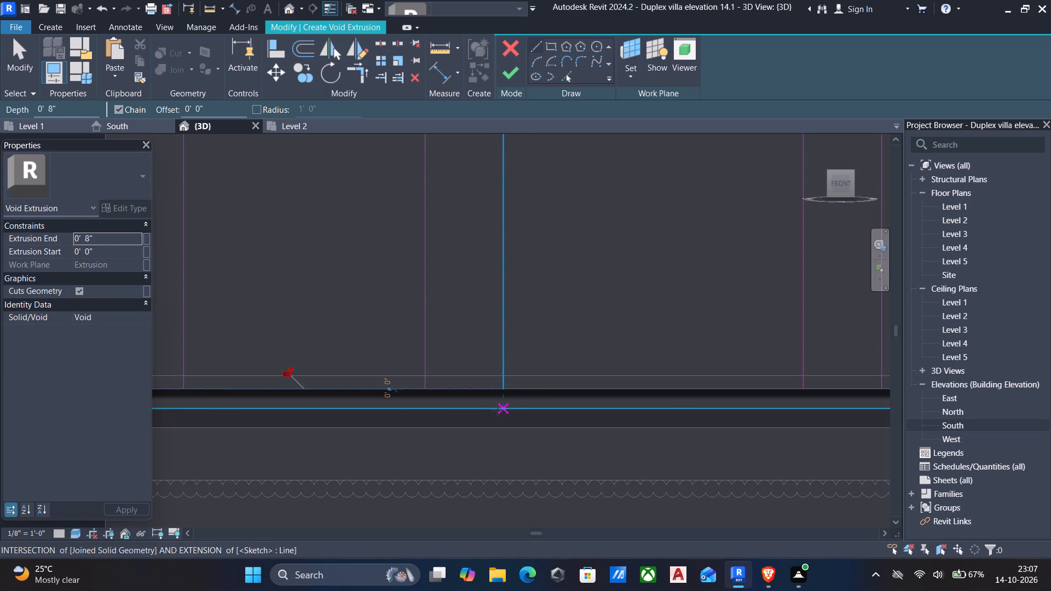
pyautogui.press('Escape')
# Draw 1' 0" horizontal lines closing the bases of the third, fourth and fifth piers in the void sketch.
pyautogui.moveTo(497, 416); pyautogui.dragTo(400, 403, button='middle')
pyautogui.scroll(-2, 395, 419)
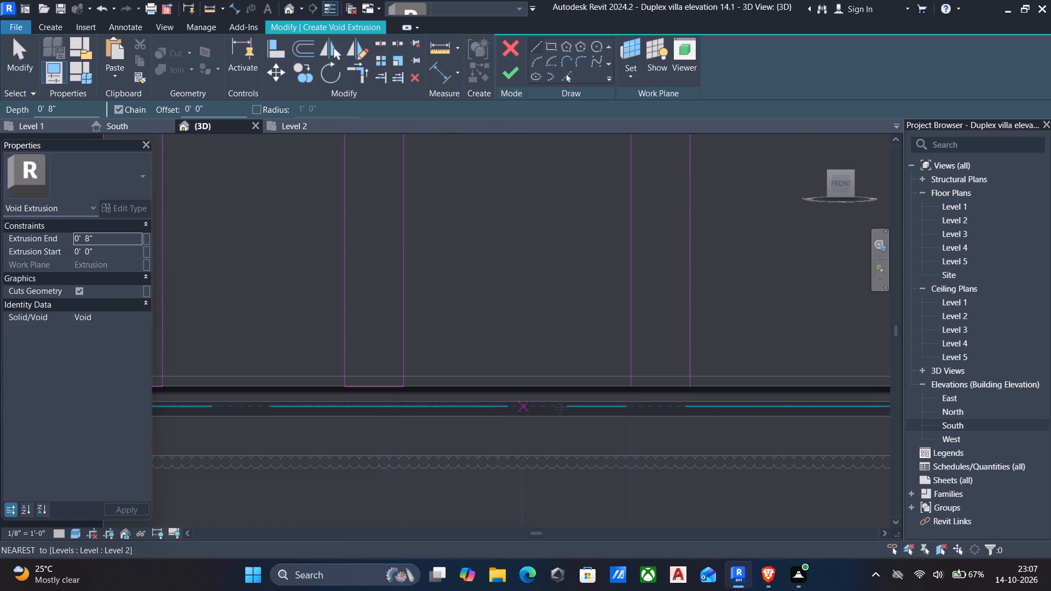
pyautogui.click(628, 387)
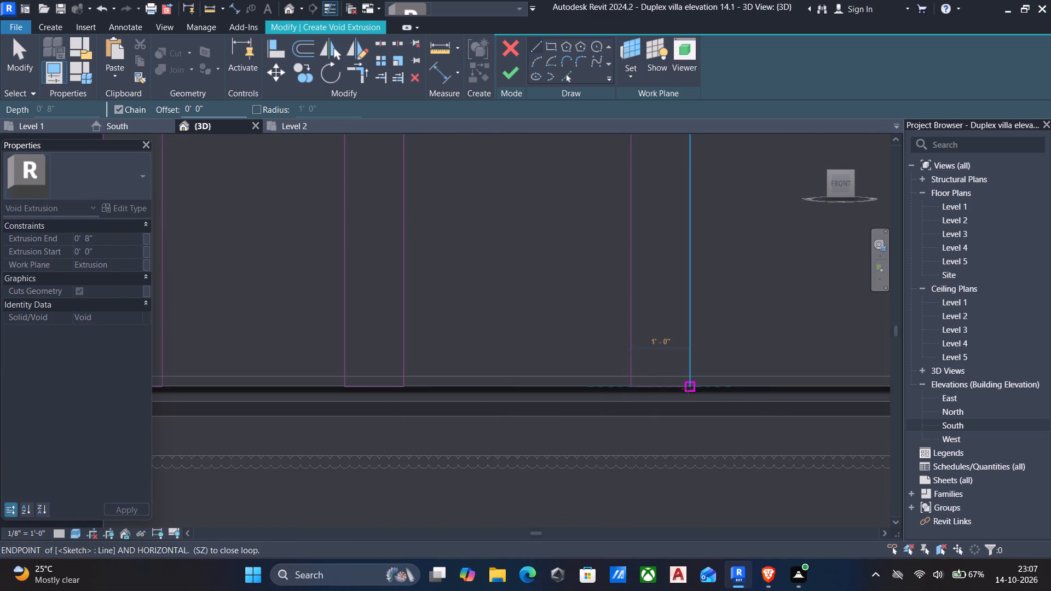
pyautogui.click(688, 389)
pyautogui.scroll(-5, 482, 439)
pyautogui.moveTo(634, 457); pyautogui.dragTo(412, 441, button='middle')
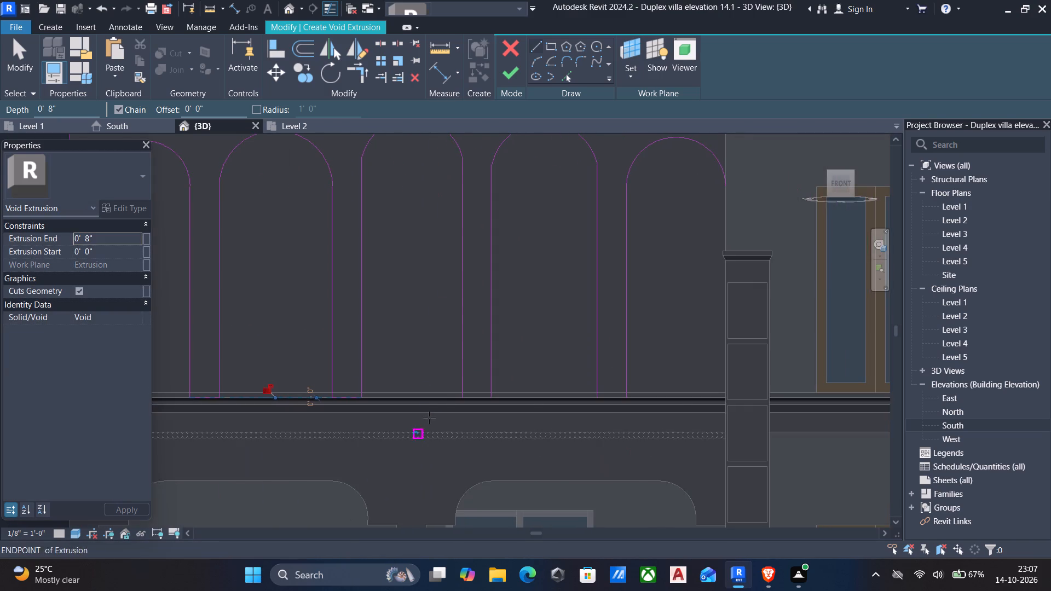
pyautogui.scroll(4, 440, 404)
pyautogui.click(476, 395)
pyautogui.click(528, 392)
pyautogui.scroll(1, 528, 392)
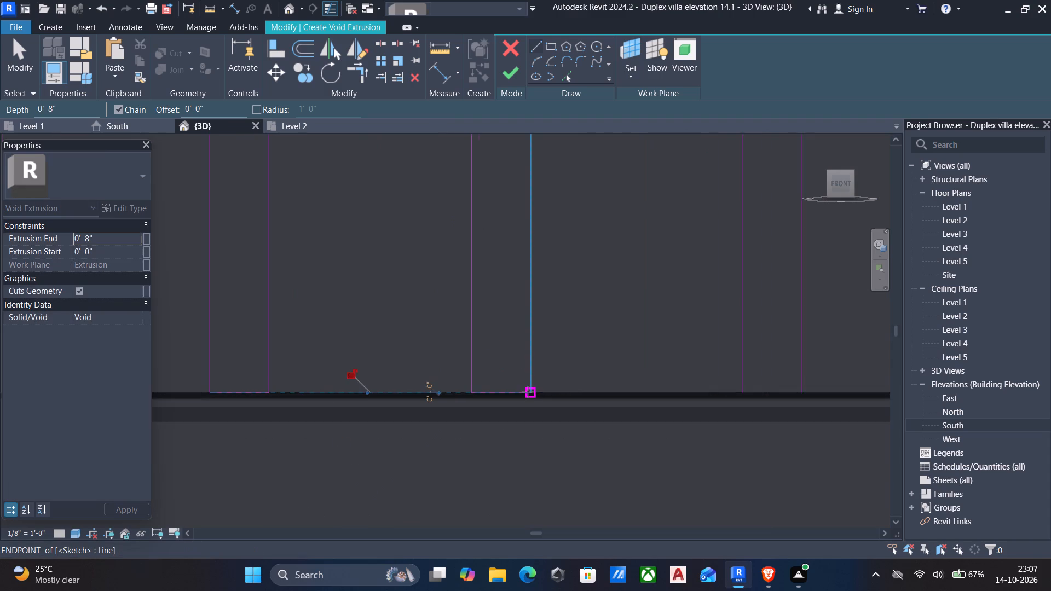
pyautogui.moveTo(528, 393); pyautogui.dragTo(479, 437, button='middle')
pyautogui.press('Escape')
pyautogui.click(699, 437)
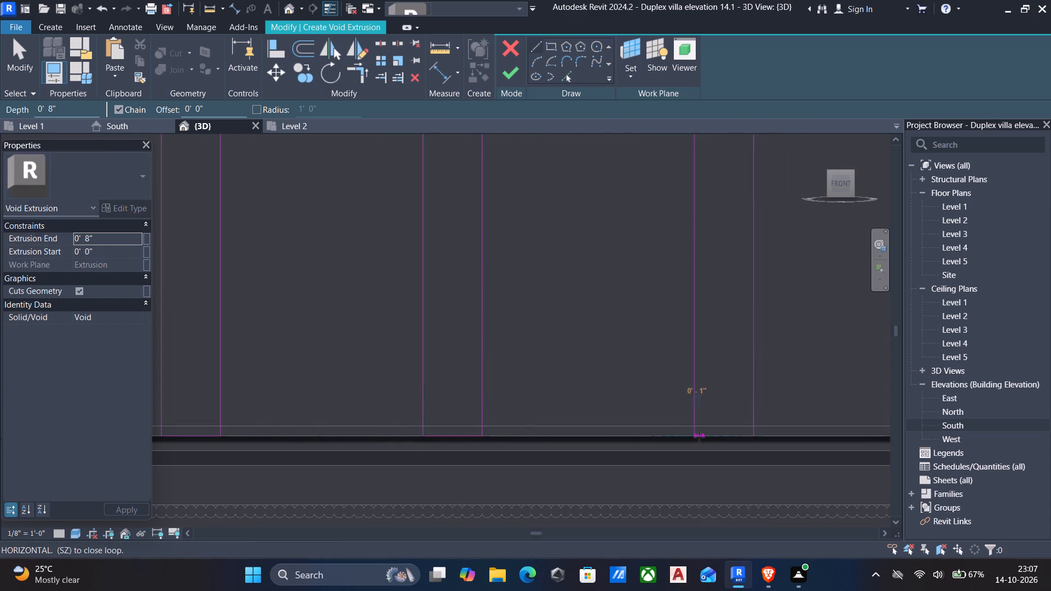
pyautogui.click(755, 433)
pyautogui.press('Escape')
# Draw a vertical line about 7' 5" long down the panel's edge from the end of the fifth arch head.
pyautogui.scroll(-1, 754, 433)
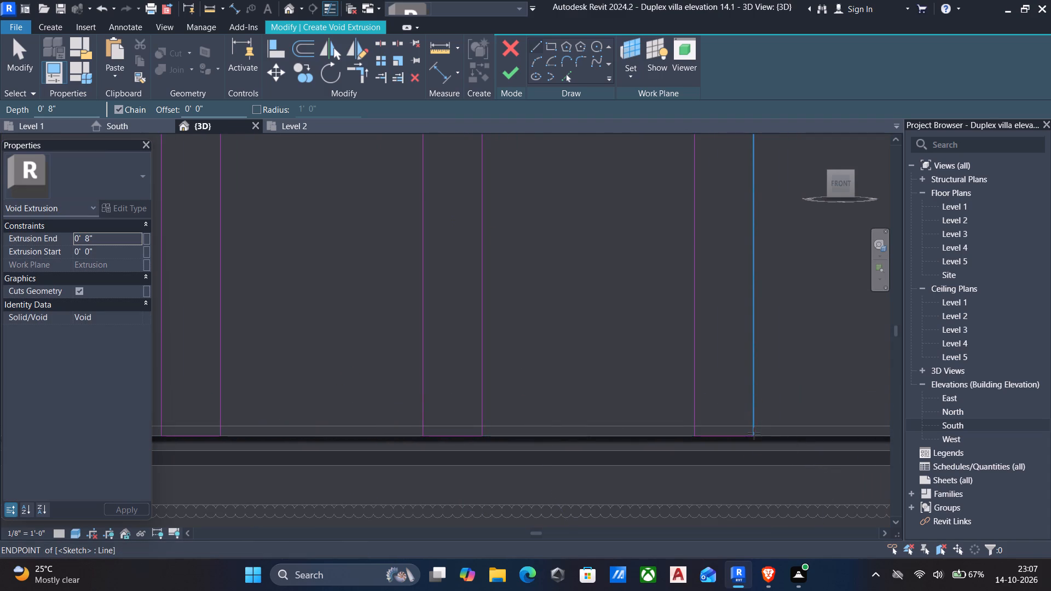
pyautogui.moveTo(725, 457); pyautogui.dragTo(551, 490, button='middle')
pyautogui.scroll(-5, 550, 490)
pyautogui.moveTo(588, 430); pyautogui.dragTo(579, 471, button='middle')
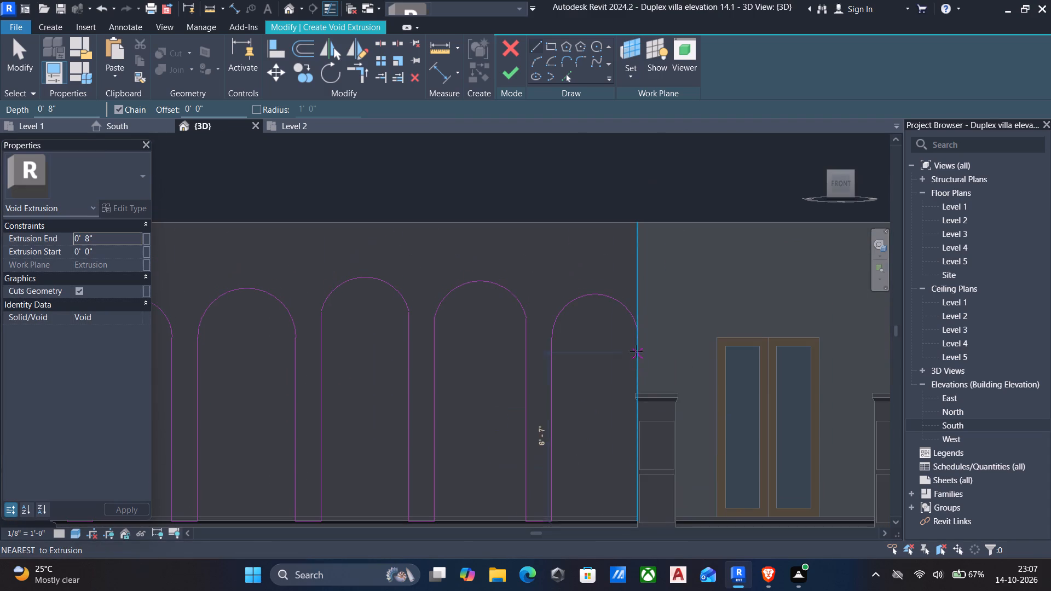
pyautogui.click(636, 334)
pyautogui.moveTo(638, 443); pyautogui.dragTo(639, 431, button='middle')
pyautogui.middleClick(640, 427)
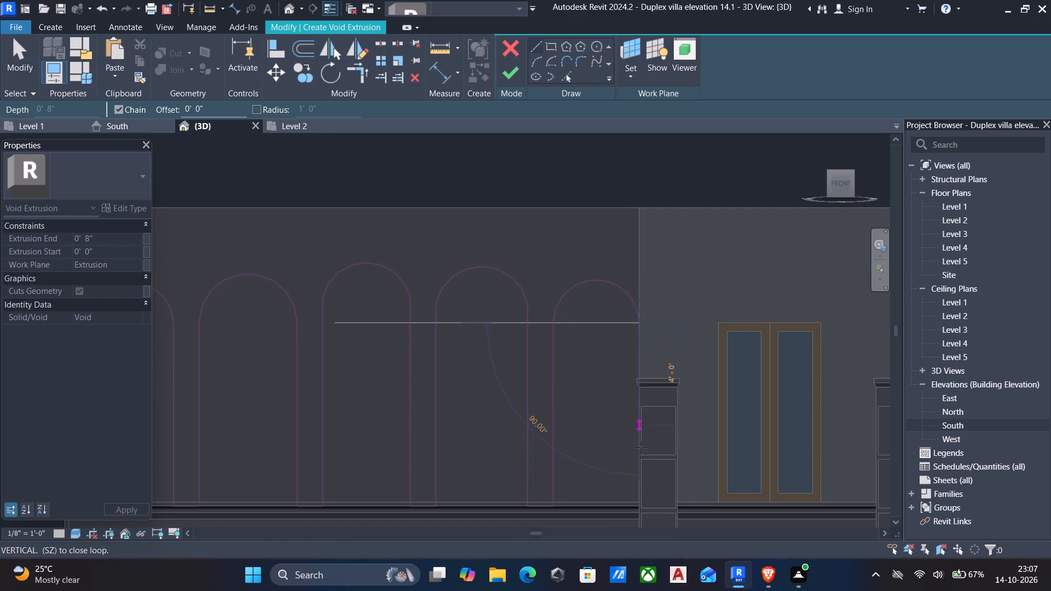
pyautogui.scroll(4, 639, 508)
pyautogui.click(639, 515)
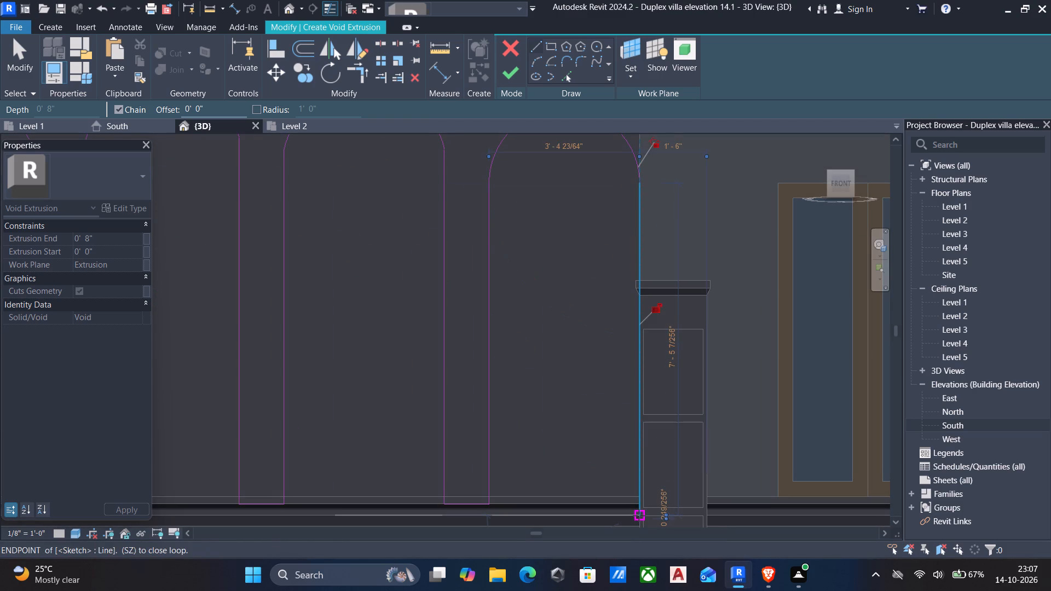
pyautogui.press('Escape')
pyautogui.moveTo(569, 420); pyautogui.dragTo(553, 400, button='middle')
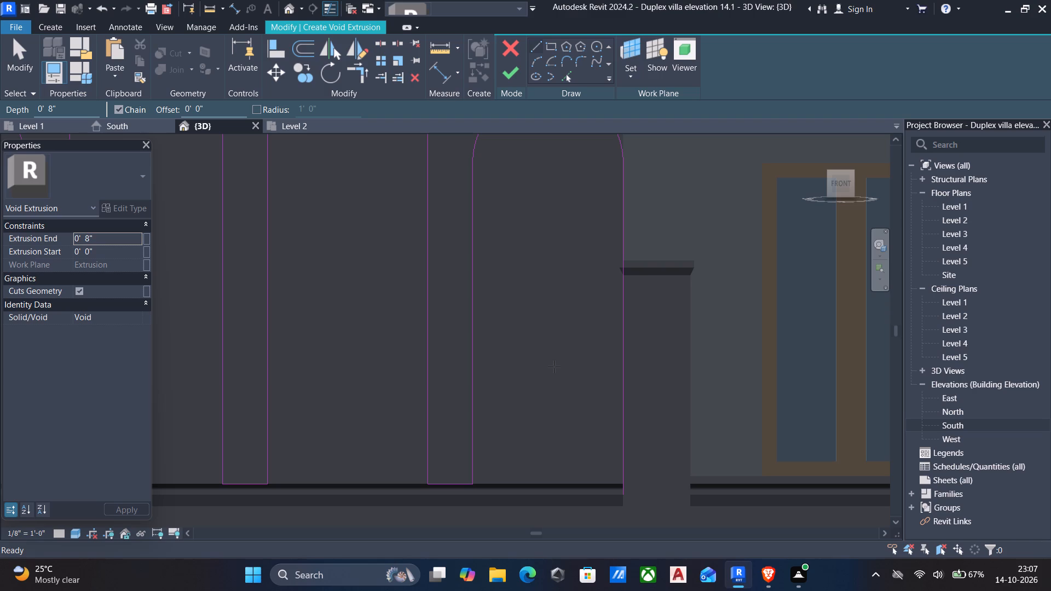
pyautogui.moveTo(563, 372); pyautogui.dragTo(562, 501, button='middle')
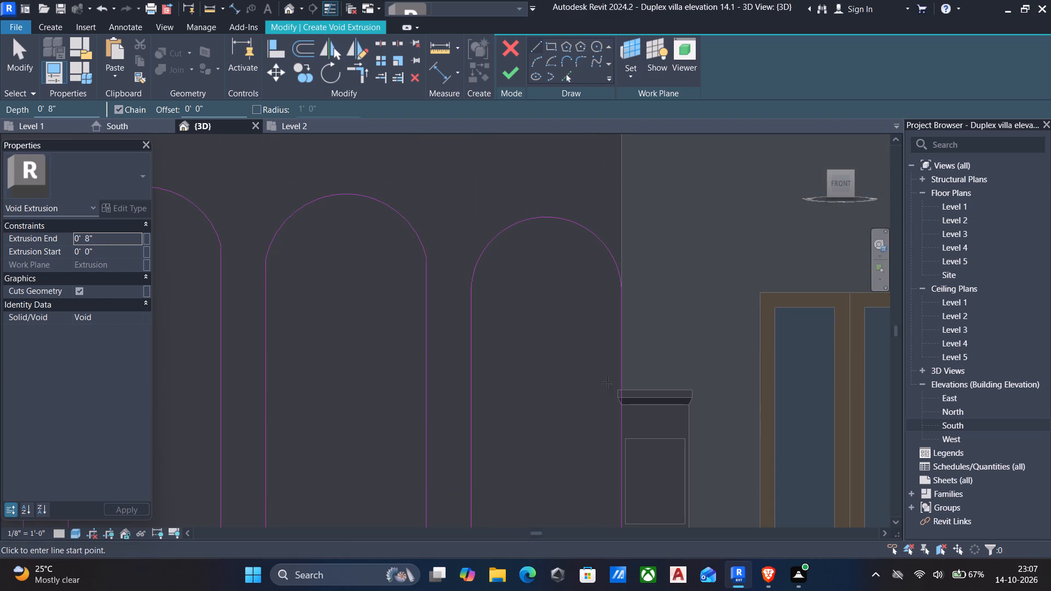
pyautogui.press('Escape')
pyautogui.moveTo(600, 332); pyautogui.dragTo(596, 322, button='middle')
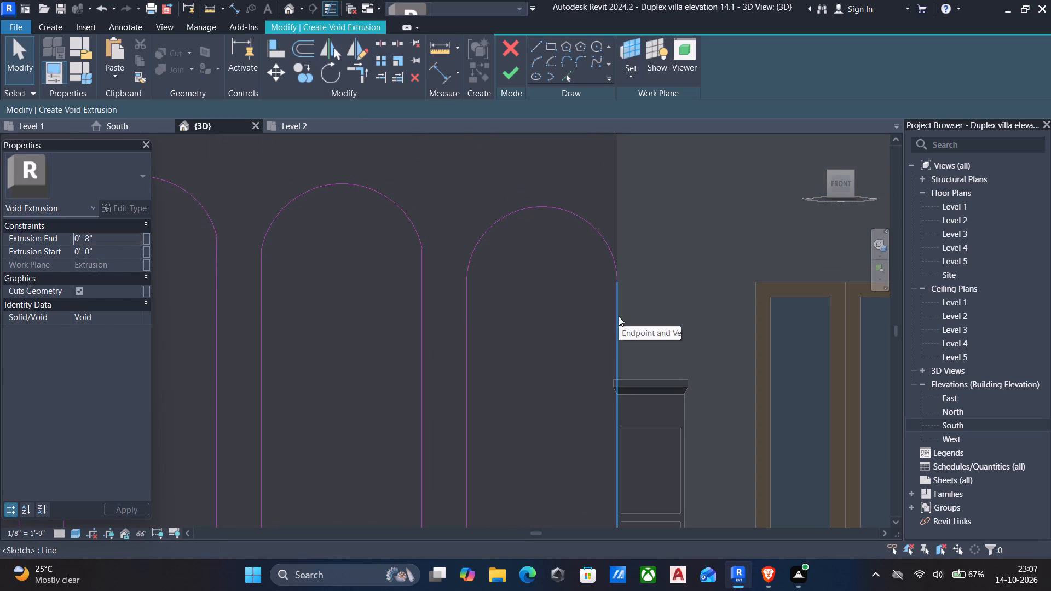
pyautogui.scroll(-5, 619, 316)
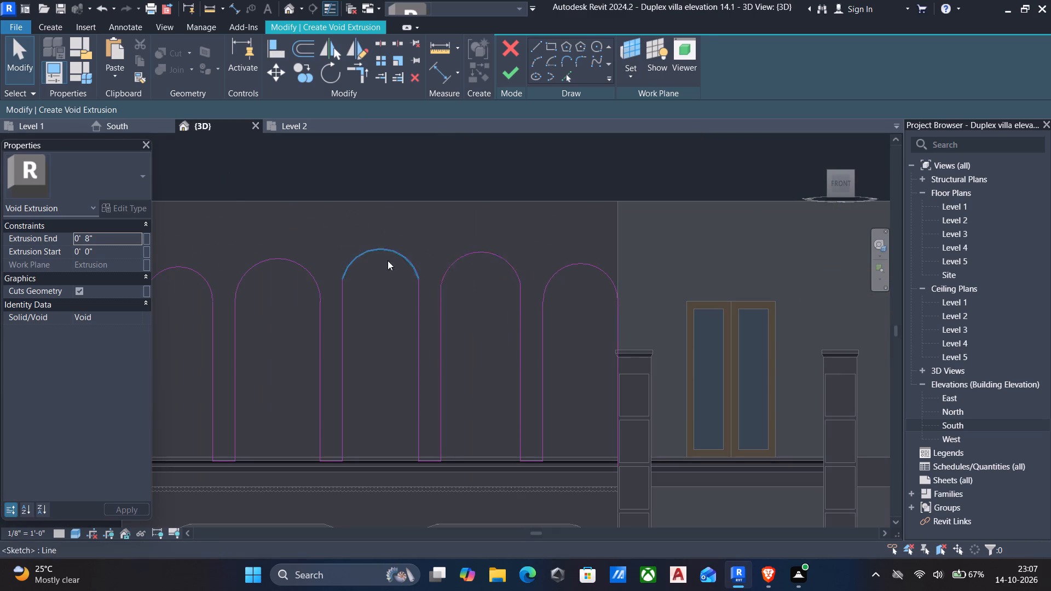
pyautogui.scroll(-3, 382, 259)
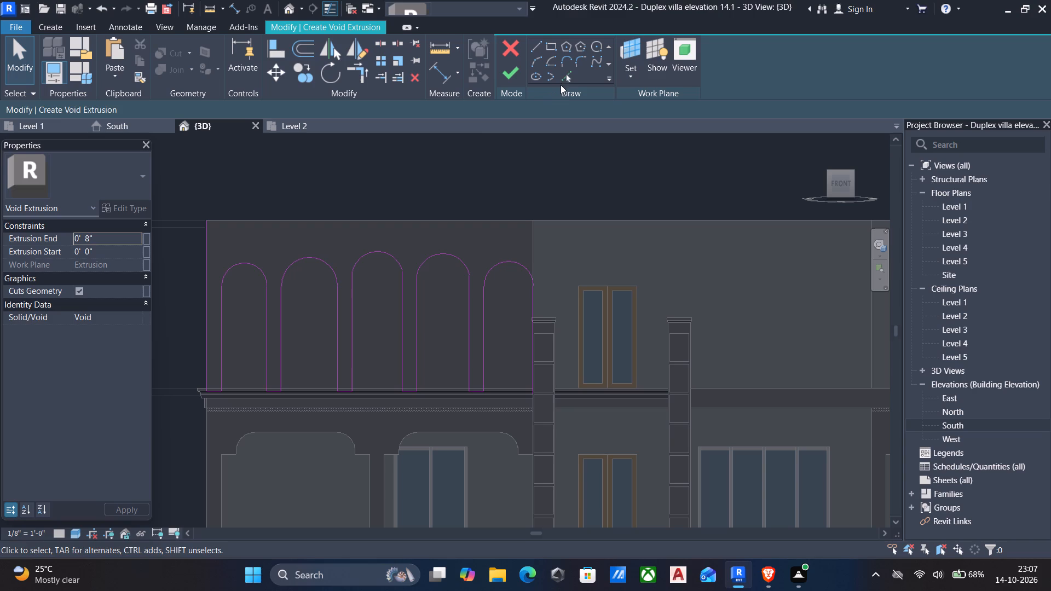
# Pick the panel's top edge as a sketch line of the void.
pyautogui.click(564, 77)
pyautogui.click(359, 217)
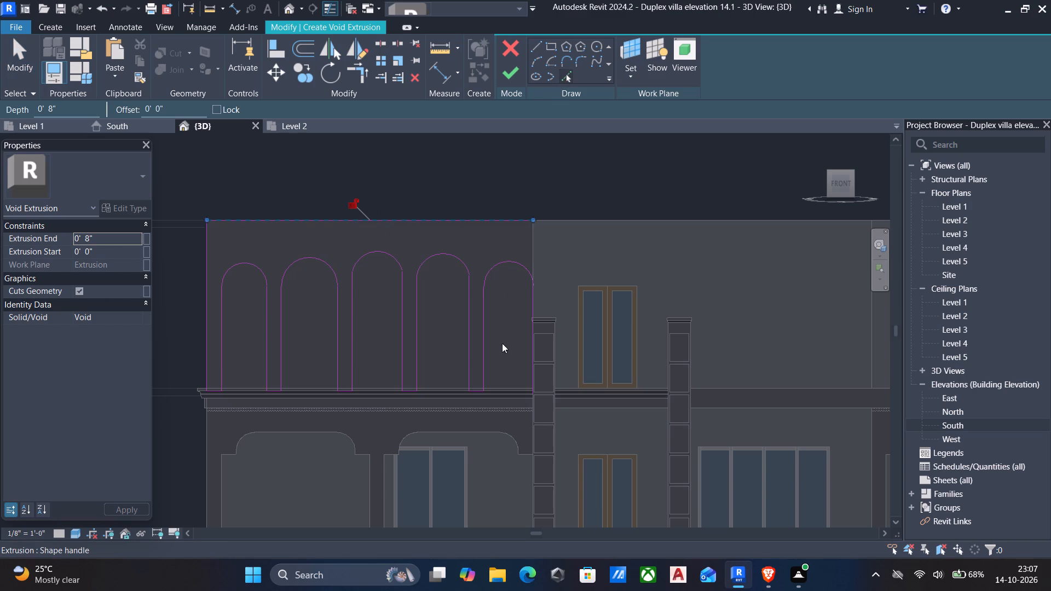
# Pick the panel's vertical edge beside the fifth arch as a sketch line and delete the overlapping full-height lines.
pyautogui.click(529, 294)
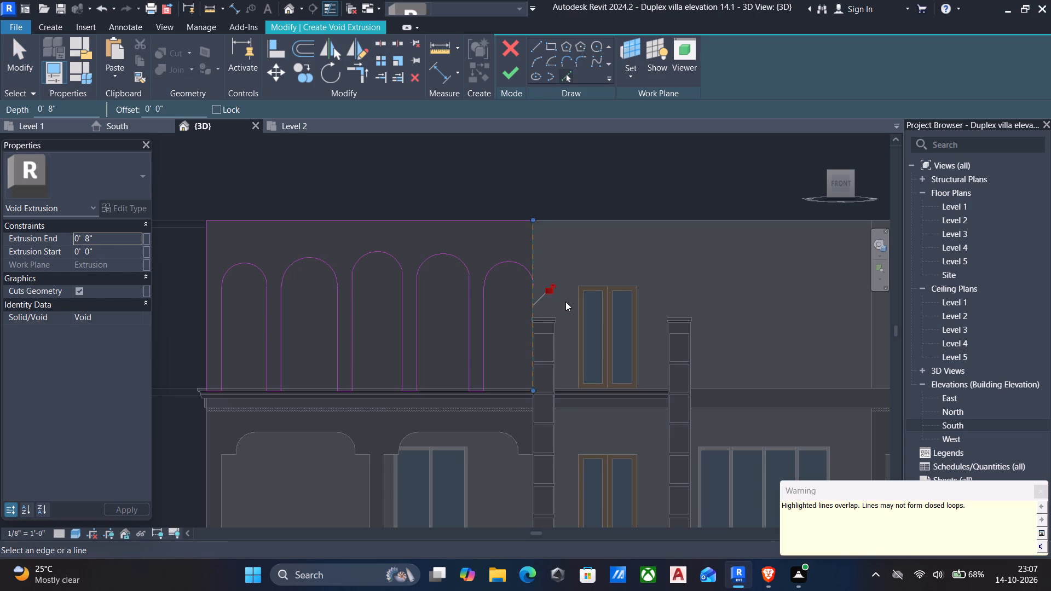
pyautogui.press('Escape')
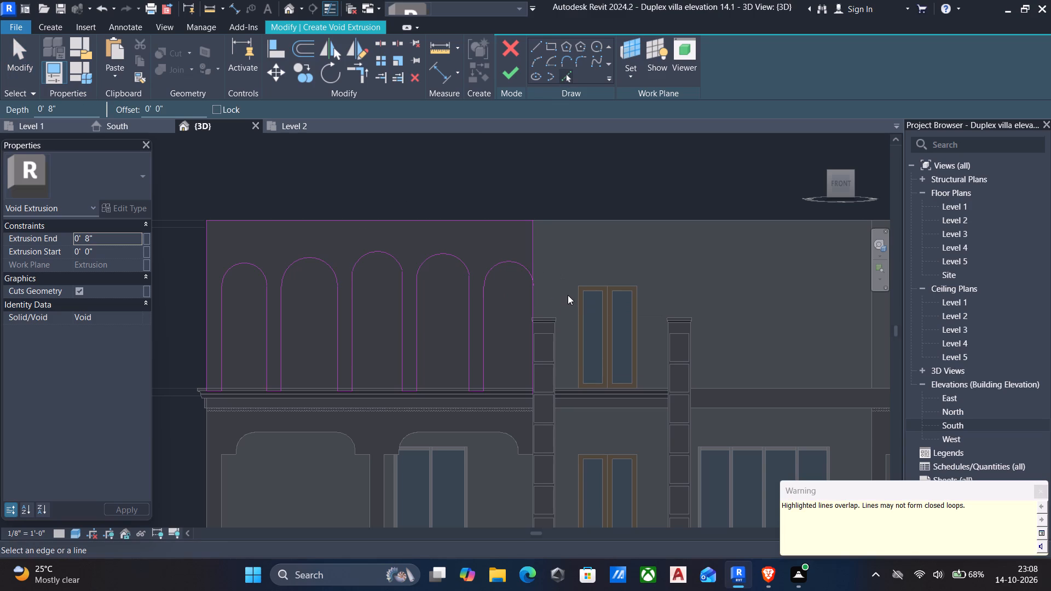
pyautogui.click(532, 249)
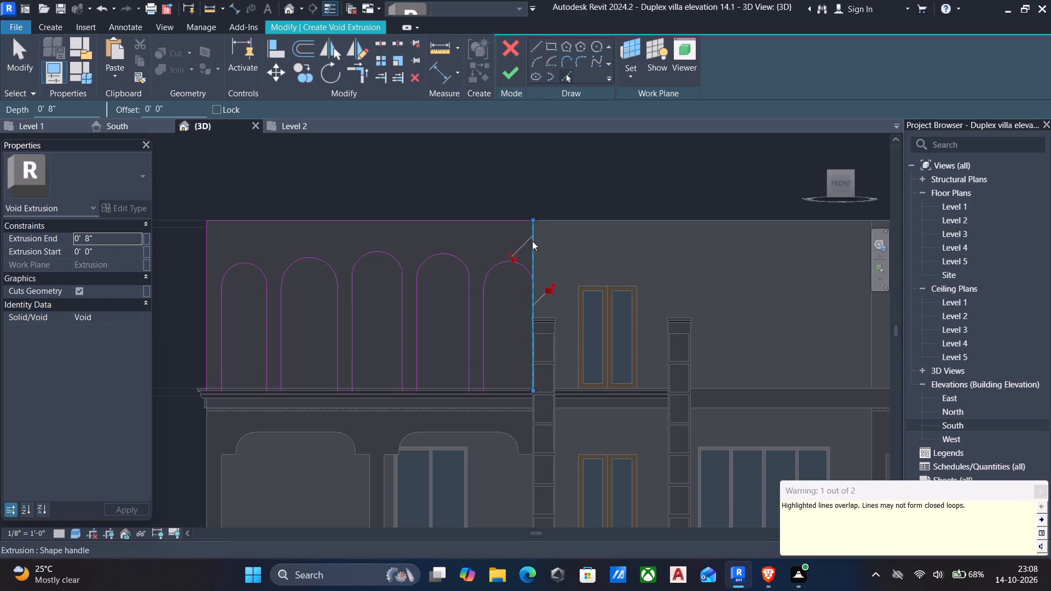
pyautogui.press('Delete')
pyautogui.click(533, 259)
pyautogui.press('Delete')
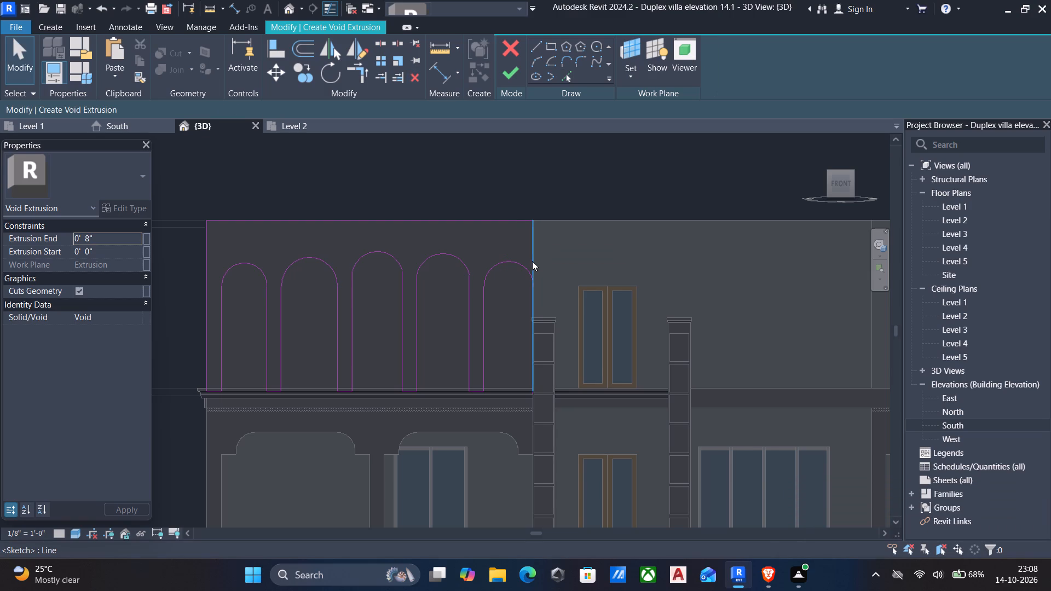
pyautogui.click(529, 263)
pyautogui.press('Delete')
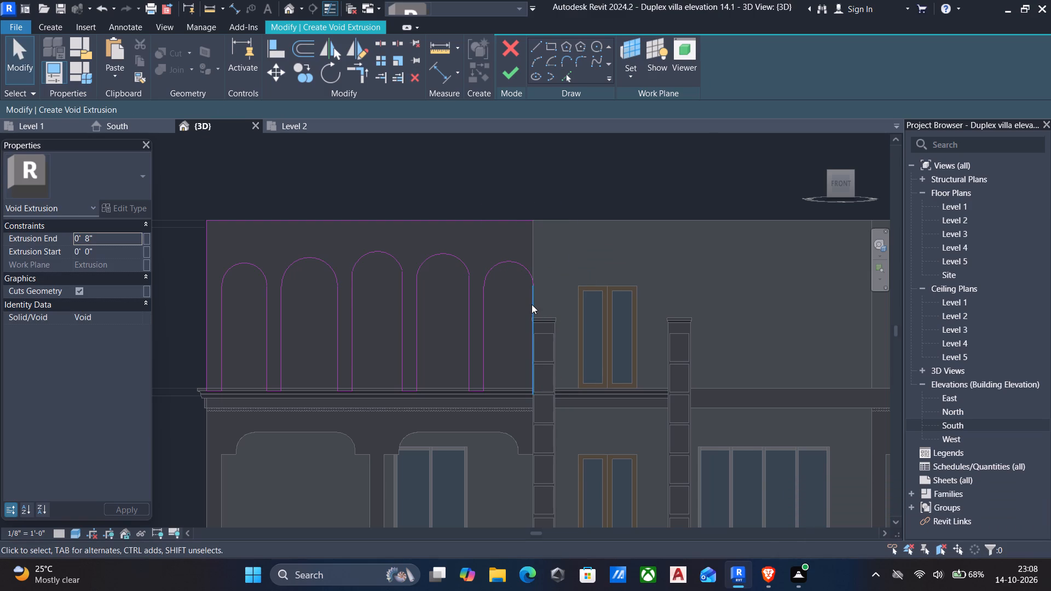
# Trim/Extend the panel's top sketch line and the vertical line beside the fifth arch into a corner.
pyautogui.press('t')
pyautogui.press('r')
pyautogui.moveTo(530, 304); pyautogui.dragTo(539, 271)
pyautogui.click(497, 228)
pyautogui.click(494, 221)
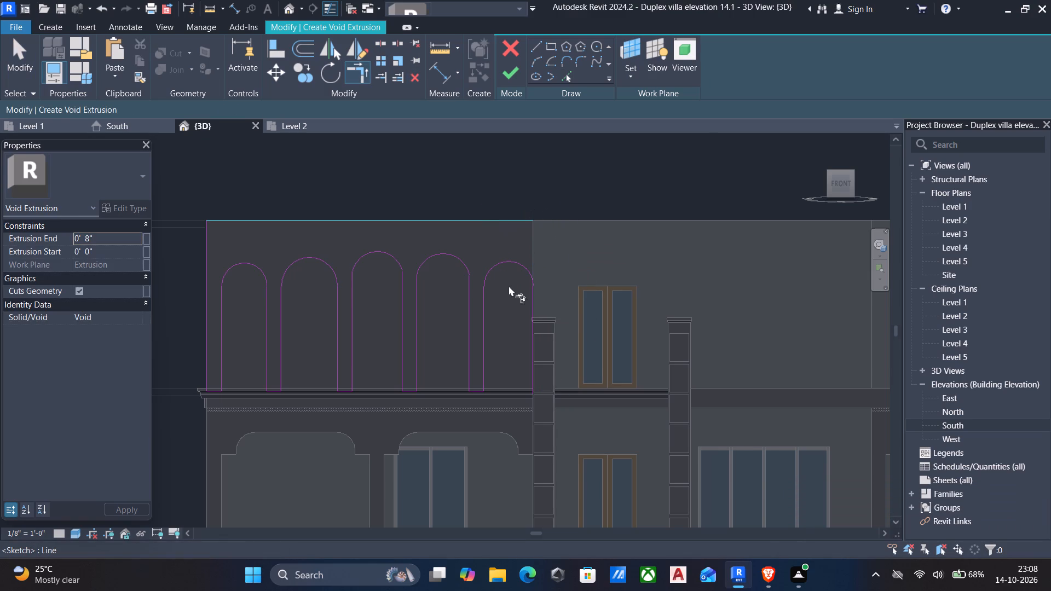
pyautogui.click(533, 308)
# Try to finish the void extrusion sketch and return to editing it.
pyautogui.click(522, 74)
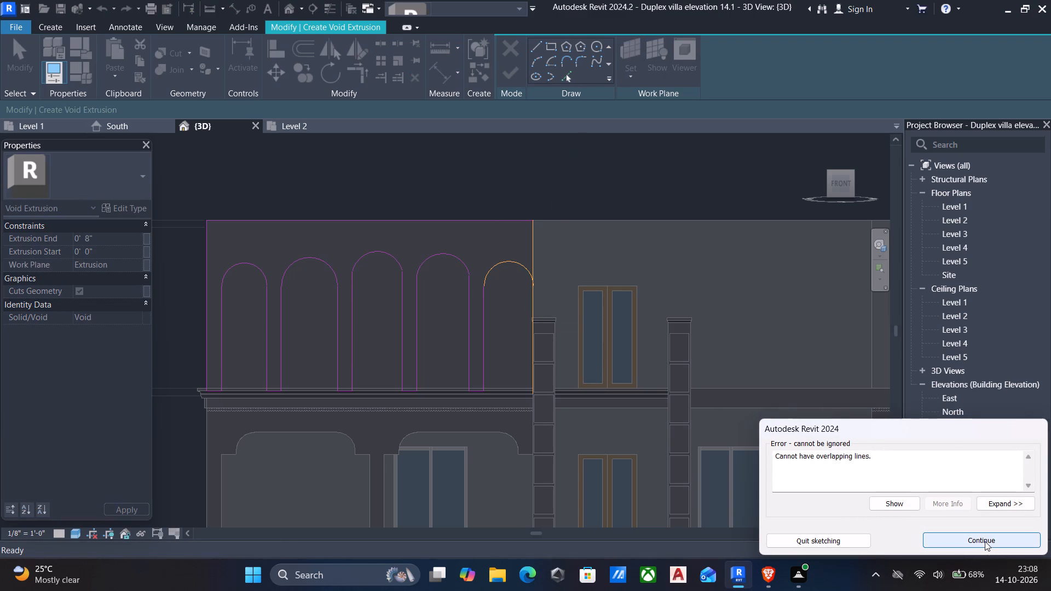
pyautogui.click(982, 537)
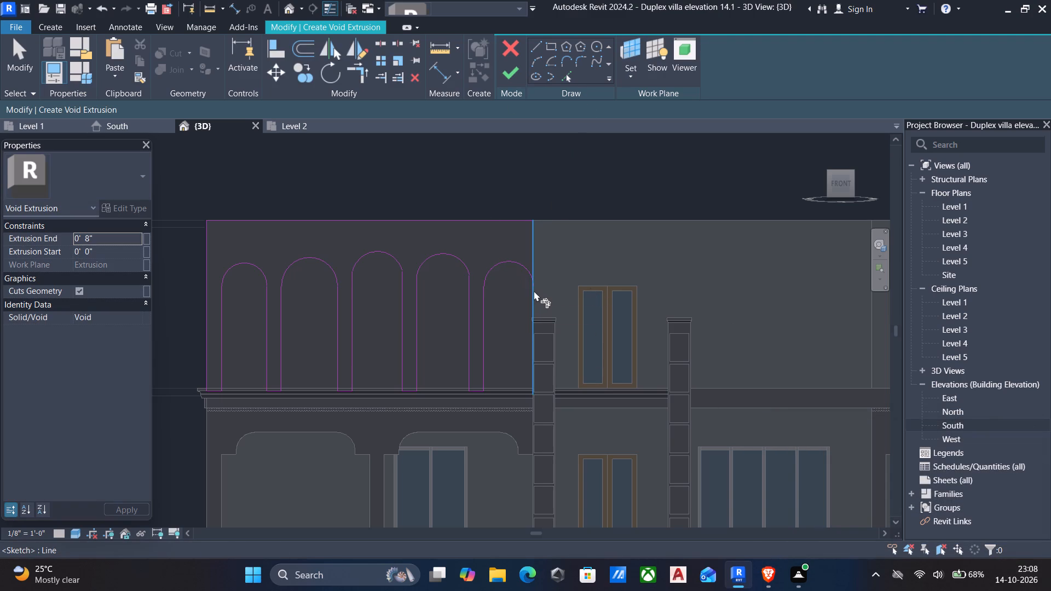
# Trim the vertical line to the fifth arch head, keeping the part above the arch, and finish the void sketch.
pyautogui.press('t')
pyautogui.press('r')
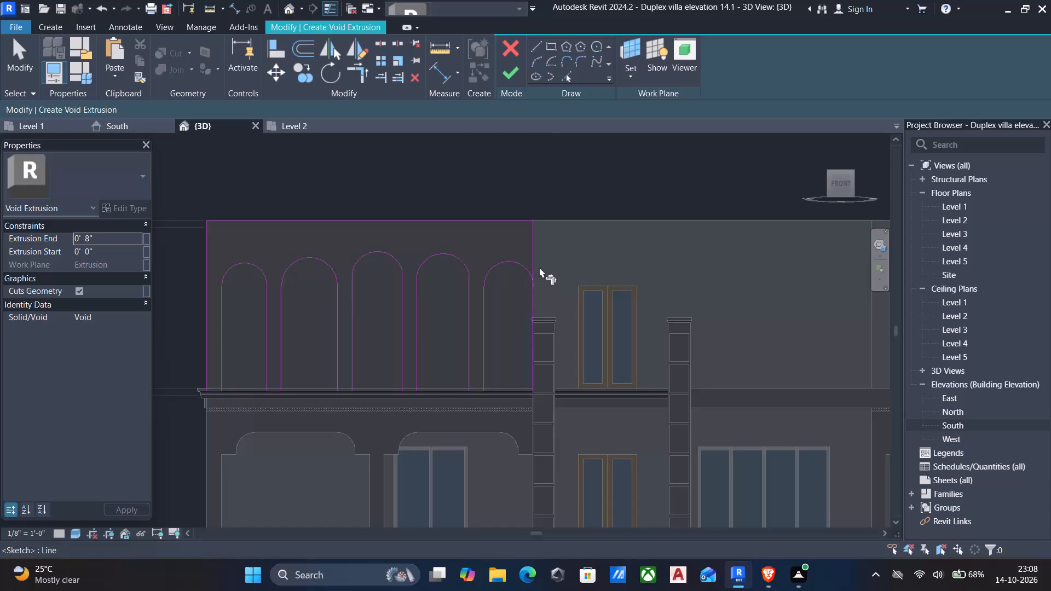
pyautogui.click(521, 264)
pyautogui.click(534, 251)
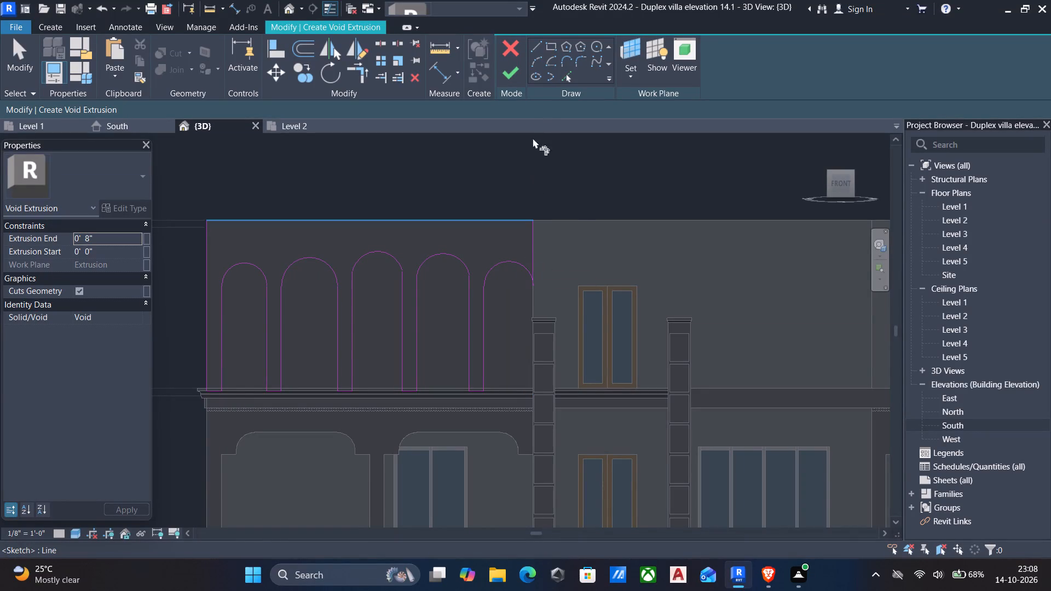
pyautogui.click(515, 76)
# Stretch the void extrusion's depth toward the house, through the panel, to about 2' 0 1/2".
pyautogui.scroll(-4, 496, 259)
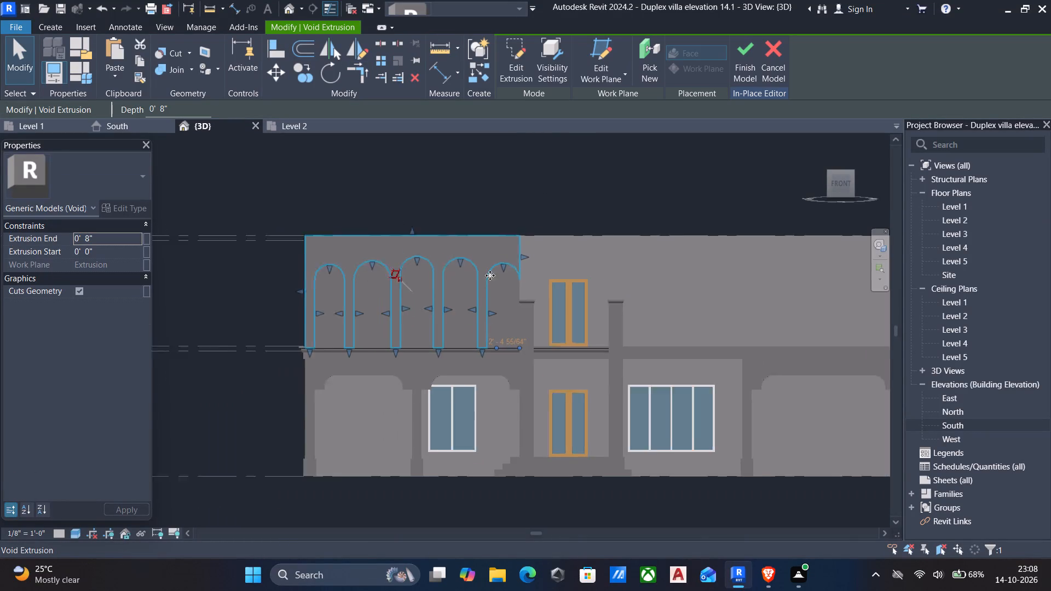
pyautogui.scroll(-4, 483, 293)
pyautogui.keyDown('shift'); pyautogui.moveTo(487, 292); pyautogui.dragTo(659, 356, button='middle'); pyautogui.keyUp('shift')
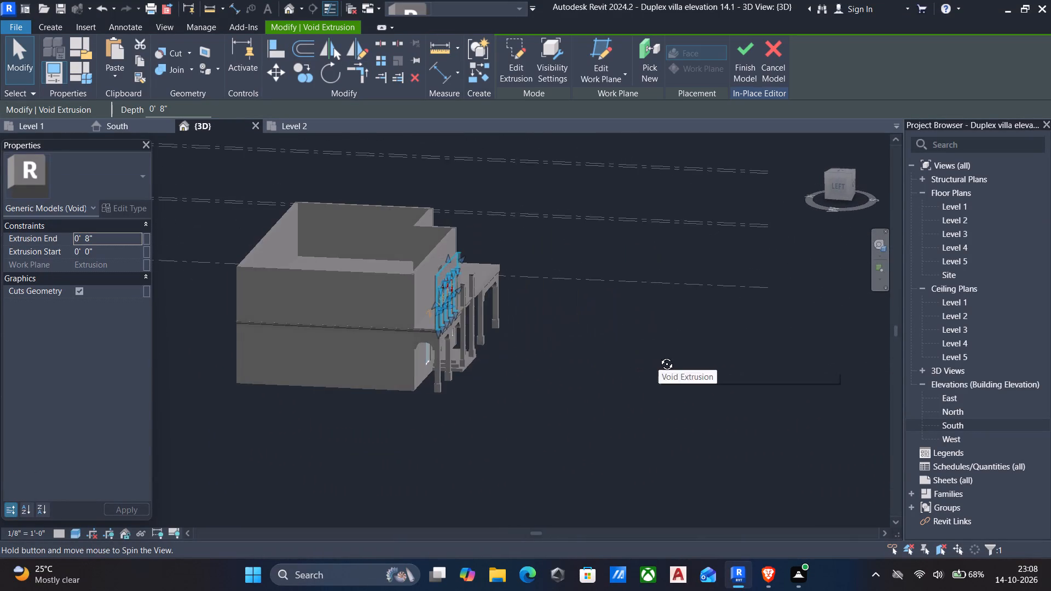
pyautogui.keyDown('shift'); pyautogui.moveTo(659, 356); pyautogui.dragTo(687, 351, button='middle'); pyautogui.keyUp('shift')
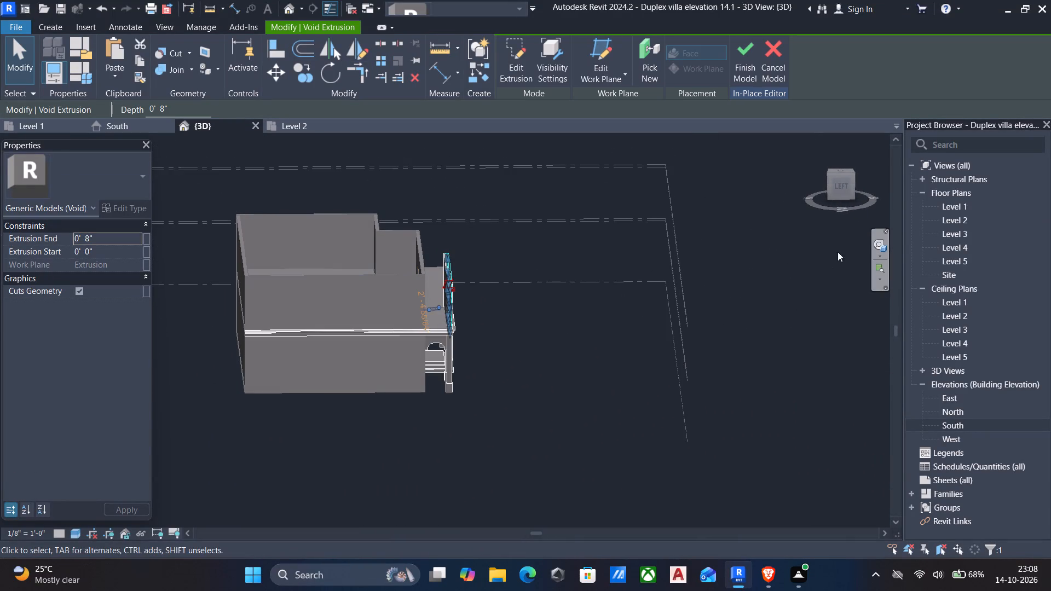
pyautogui.click(844, 188)
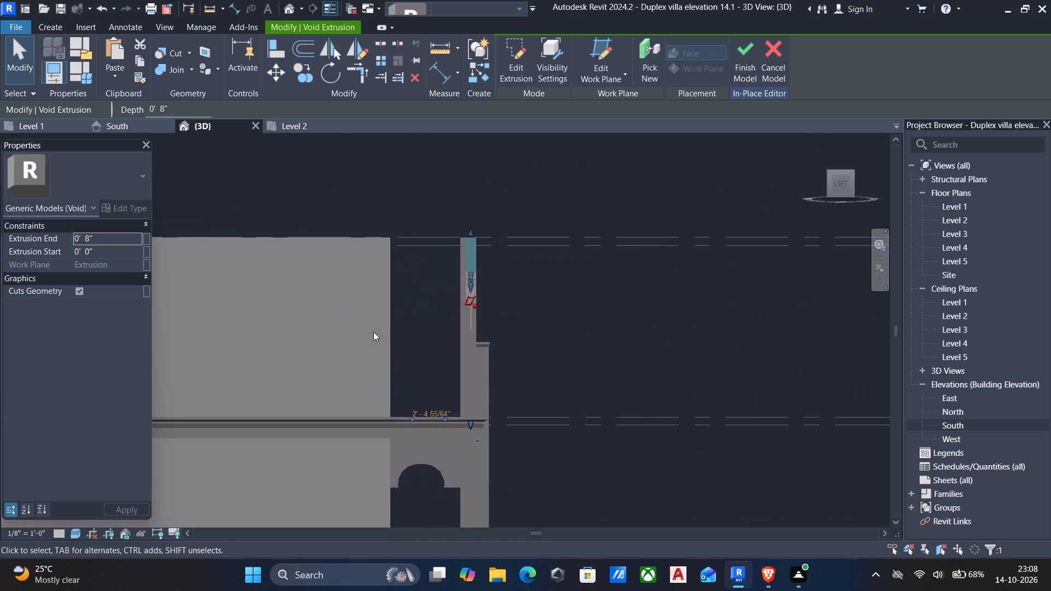
pyautogui.scroll(-2, 385, 338)
pyautogui.moveTo(383, 341); pyautogui.dragTo(434, 300, button='middle')
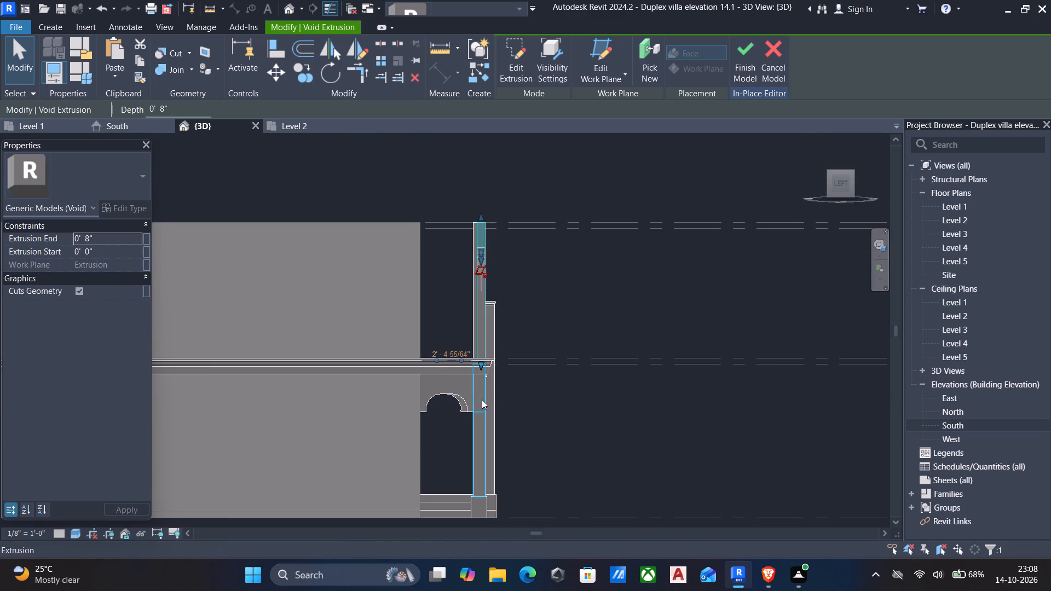
pyautogui.scroll(4, 468, 348)
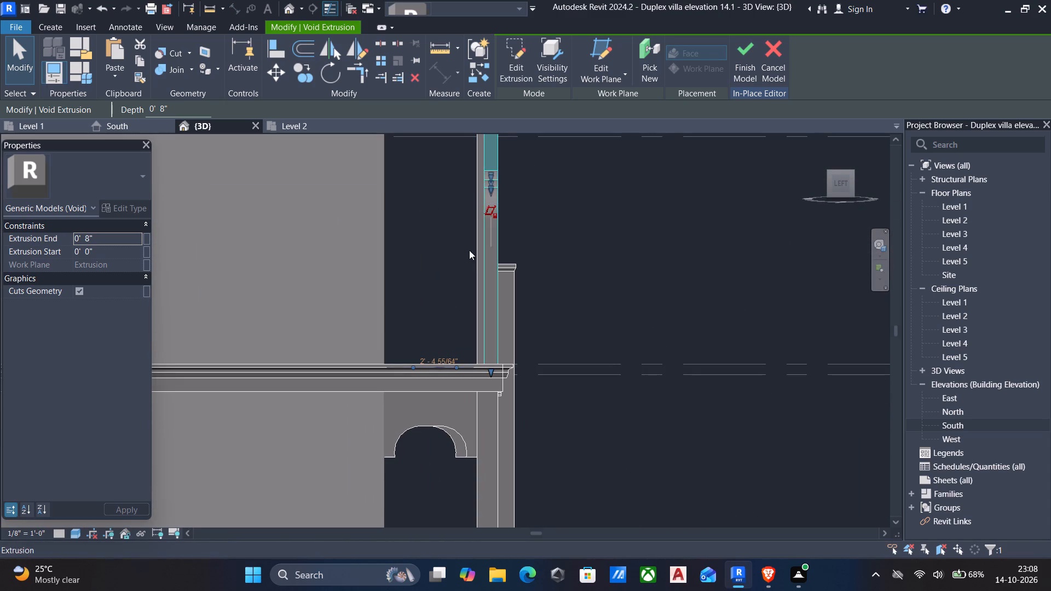
pyautogui.moveTo(485, 235); pyautogui.dragTo(482, 274, button='middle')
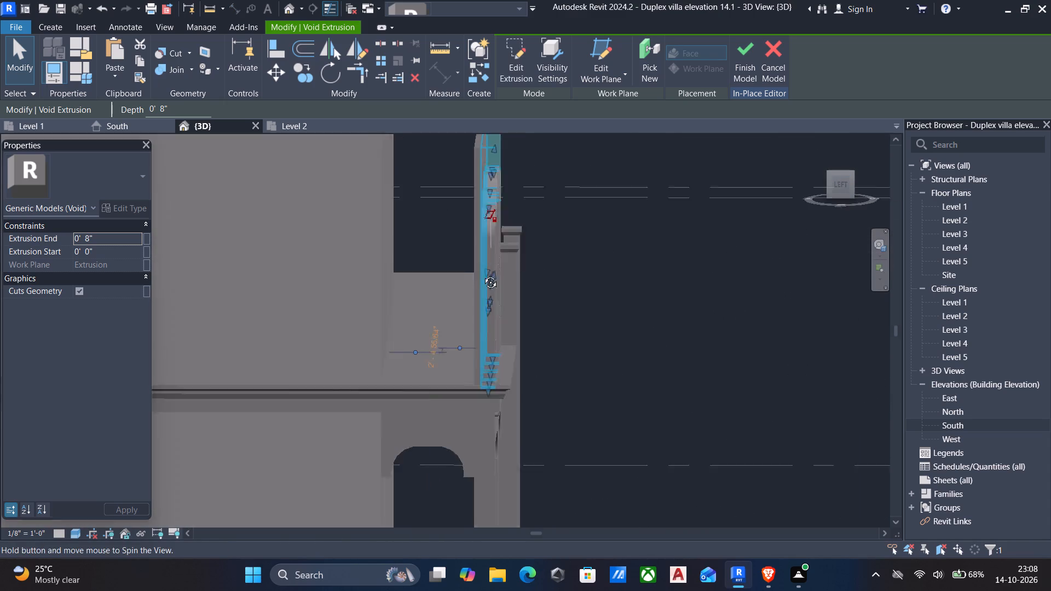
pyautogui.moveTo(482, 274); pyautogui.dragTo(474, 286, button='middle')
pyautogui.moveTo(476, 291); pyautogui.dragTo(505, 283, button='middle')
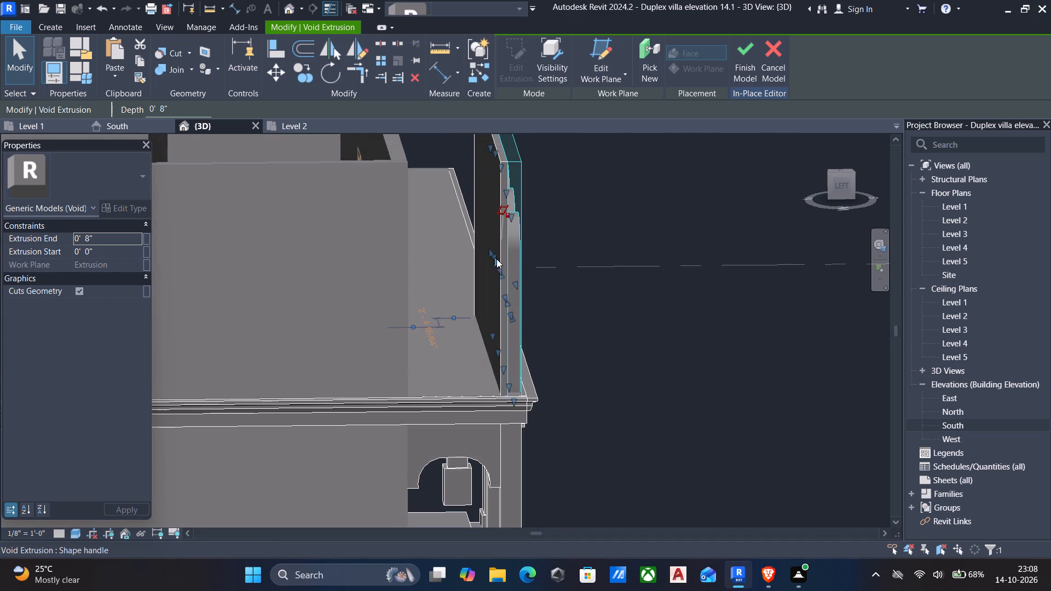
pyautogui.press('Escape')
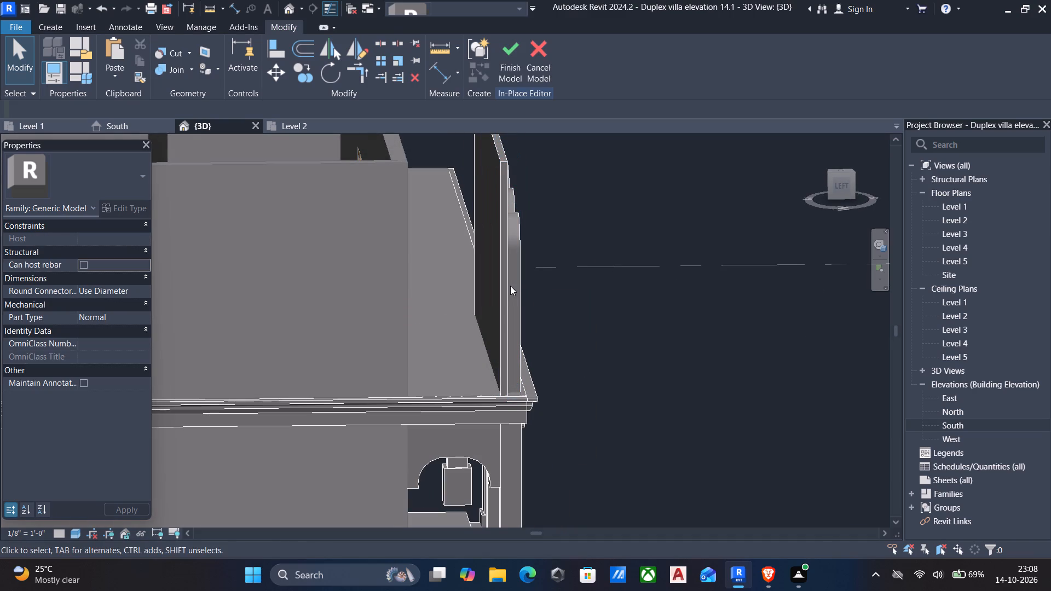
pyautogui.click(510, 286)
pyautogui.moveTo(488, 239); pyautogui.dragTo(461, 244)
pyautogui.moveTo(458, 288); pyautogui.dragTo(458, 265, button='middle')
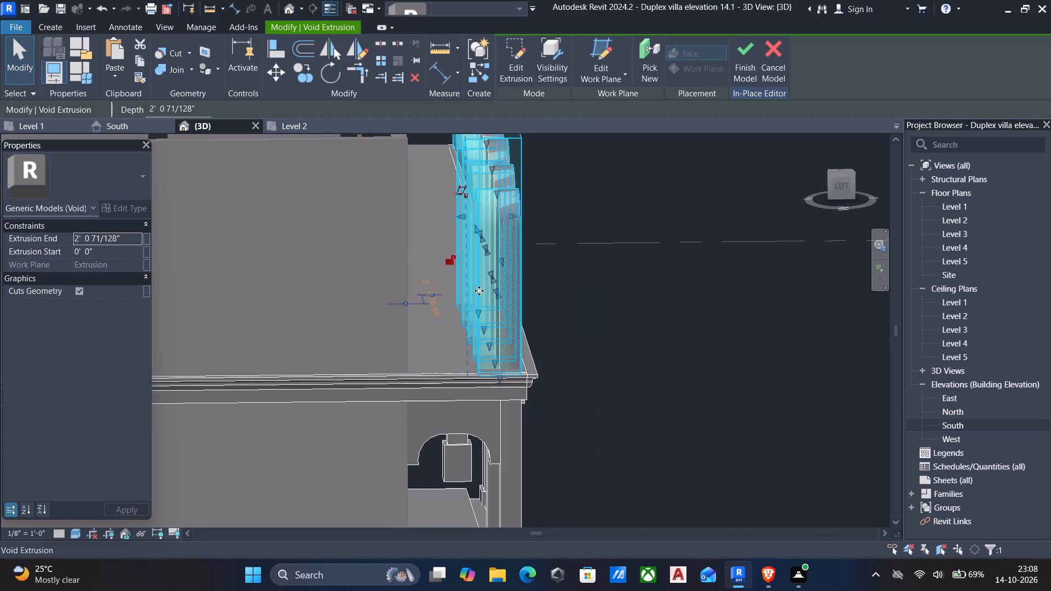
# Undo the void extrusion's depth stretch and its completion, returning to its sketch with the five arches.
pyautogui.press('Escape')
pyautogui.keyDown('shift'); pyautogui.moveTo(500, 318); pyautogui.dragTo(463, 329, button='middle'); pyautogui.keyUp('shift')
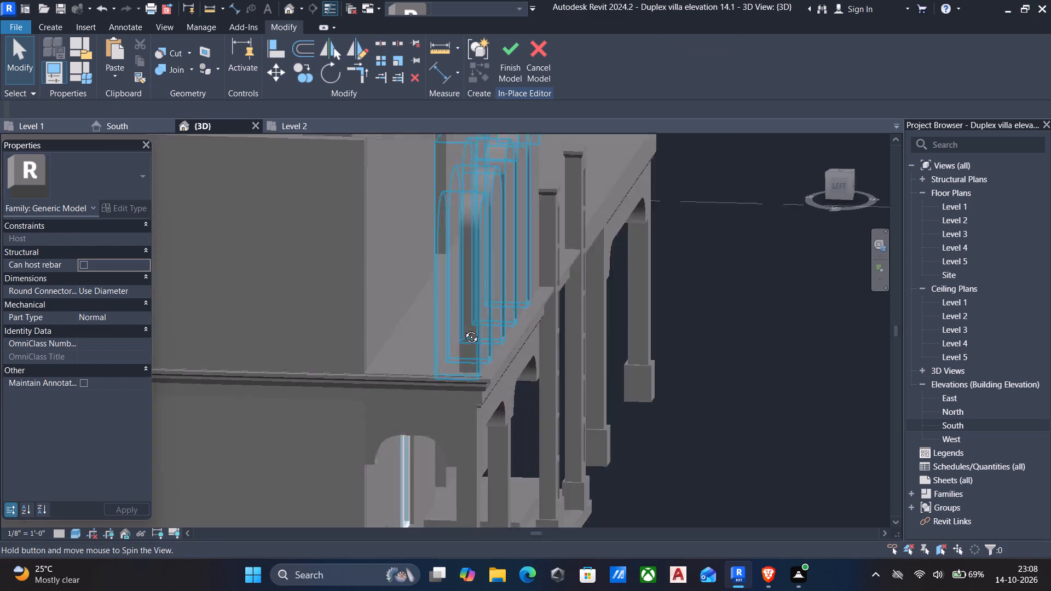
pyautogui.keyDown('shift'); pyautogui.moveTo(463, 329); pyautogui.dragTo(333, 298, button='middle'); pyautogui.keyUp('shift')
pyautogui.scroll(-3, 333, 298)
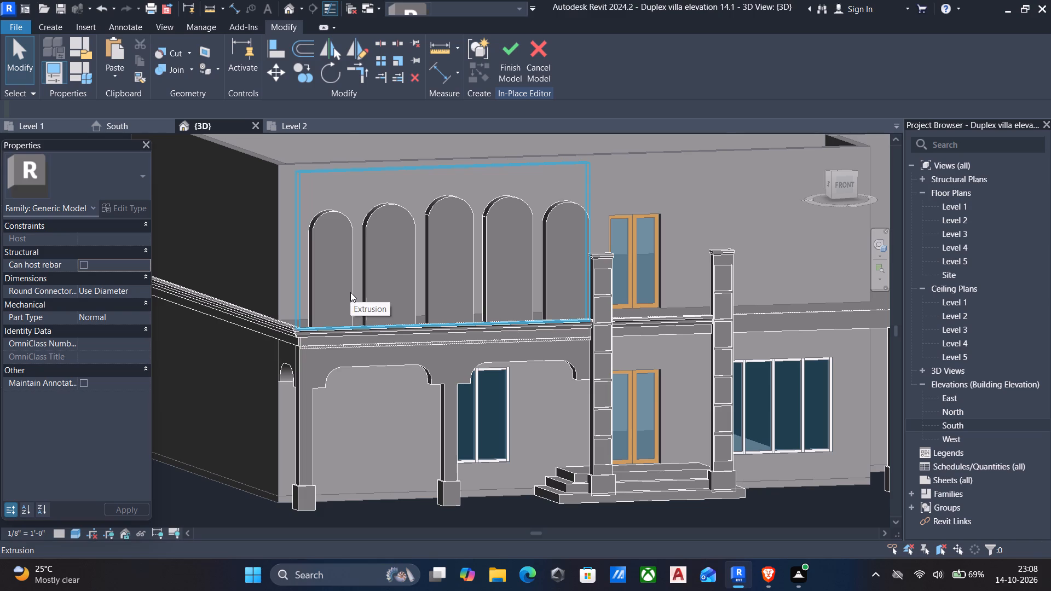
pyautogui.hotkey('ctrl', 'z')
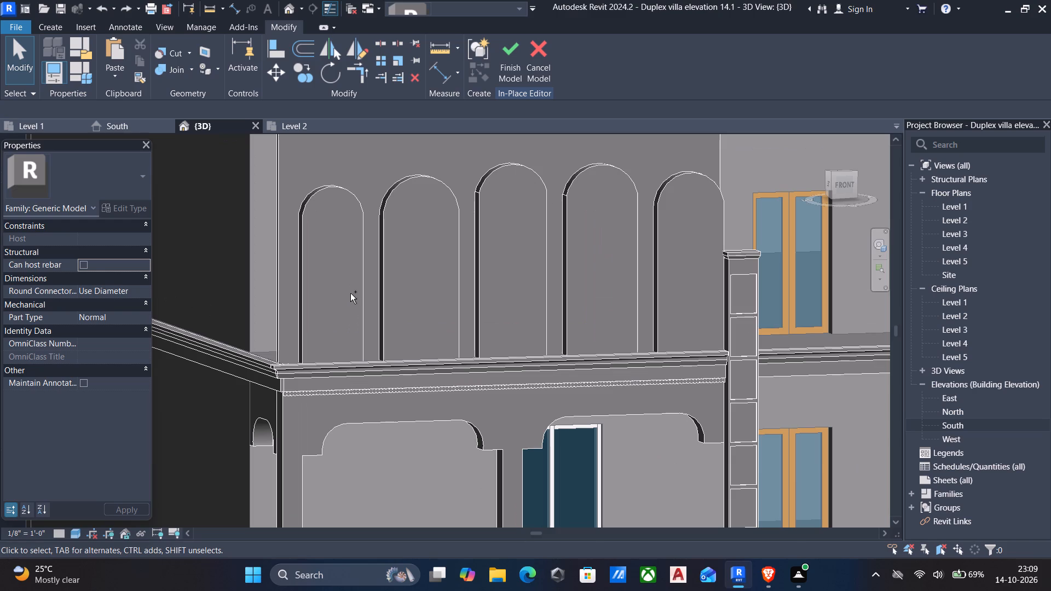
pyautogui.hotkey('ctrl', 'z')
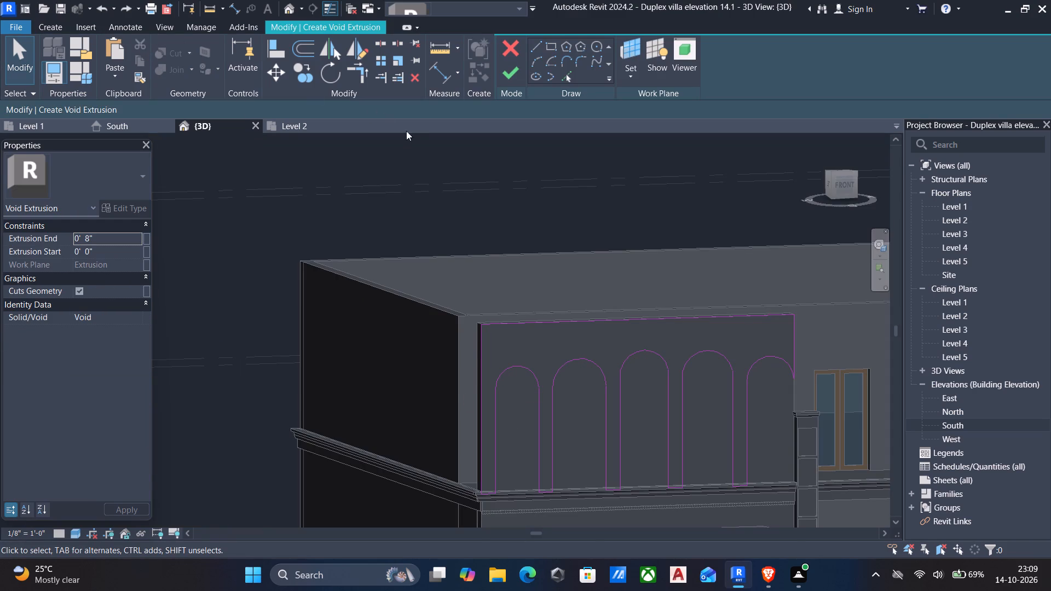
# Cancel the void extrusion sketch, discarding the five arches and the outline around them.
pyautogui.scroll(-1, 503, 259)
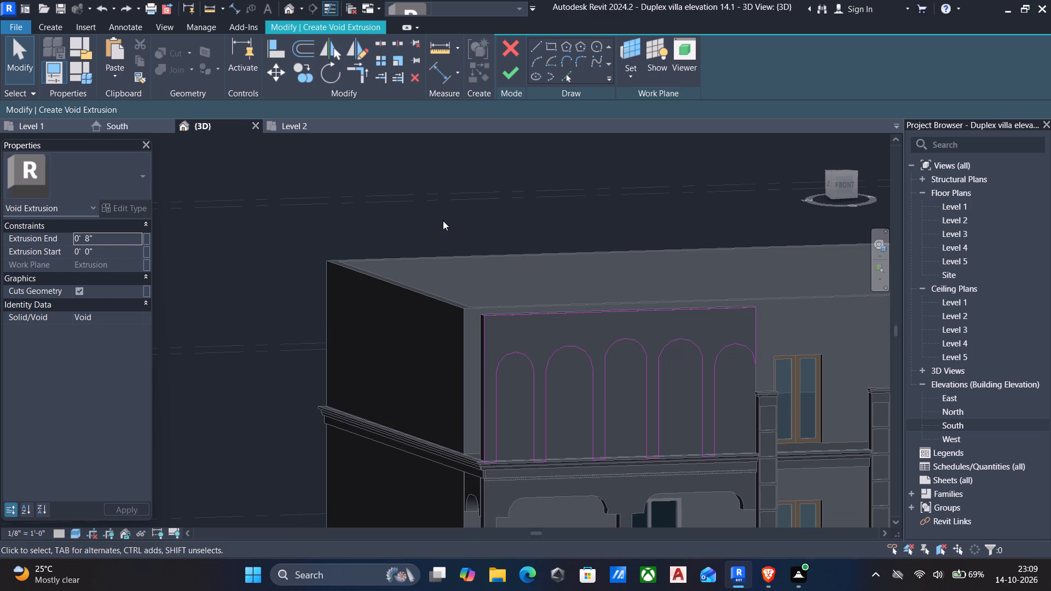
pyautogui.click(51, 23)
pyautogui.click(59, 28)
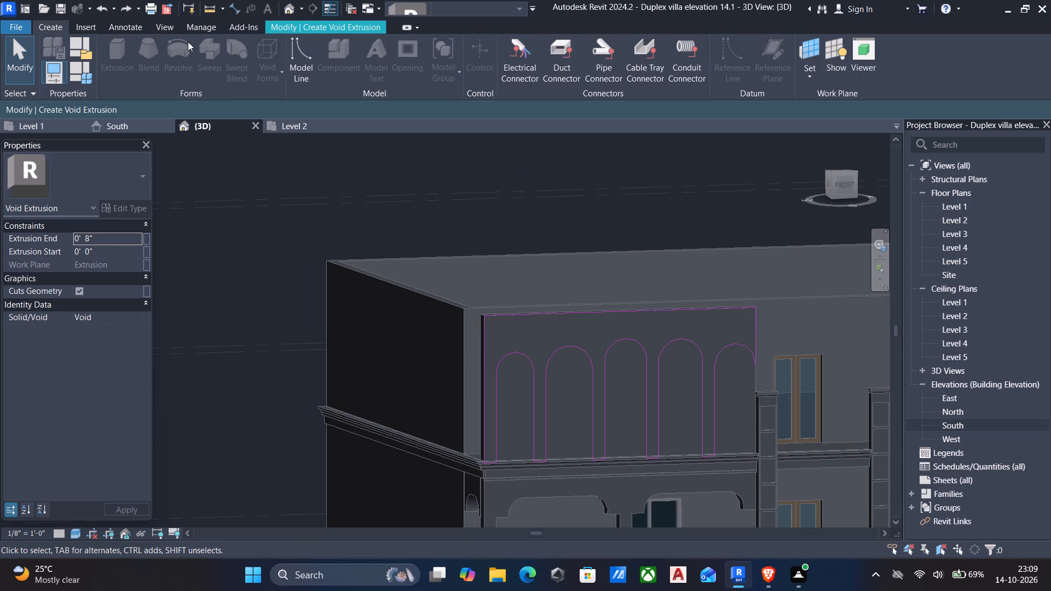
pyautogui.click(350, 32)
pyautogui.click(517, 50)
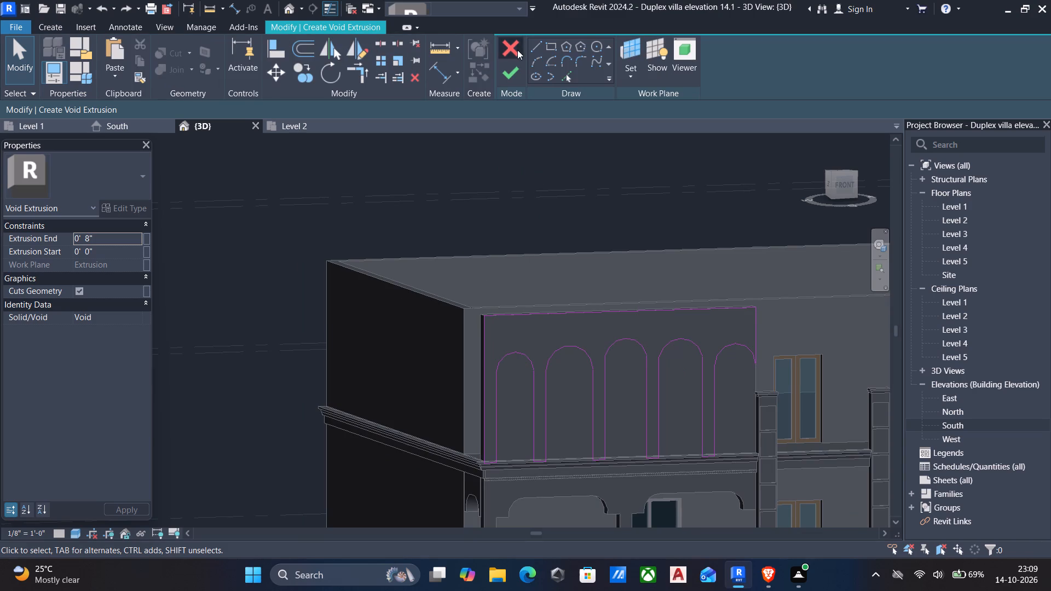
pyautogui.click(552, 294)
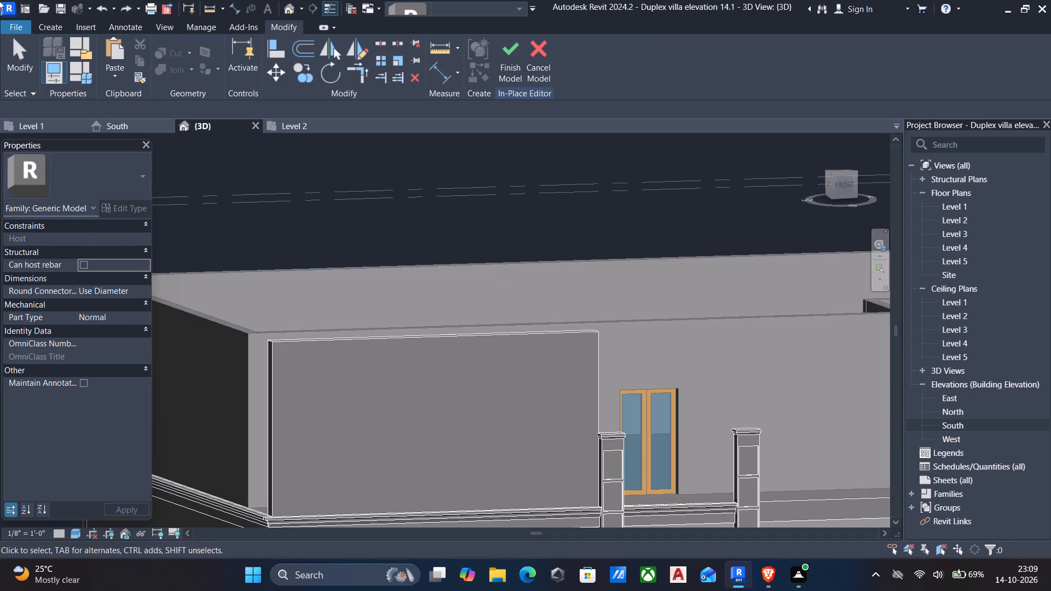
# Start a new void extrusion and pick the front face of the panel above the porch as its work plane.
pyautogui.click(44, 24)
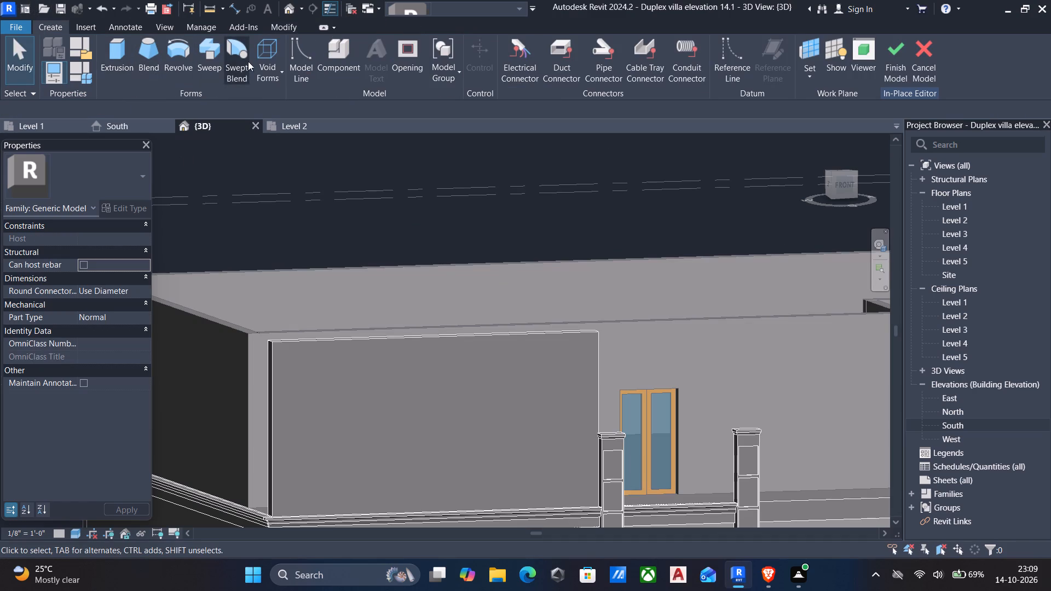
pyautogui.click(263, 65)
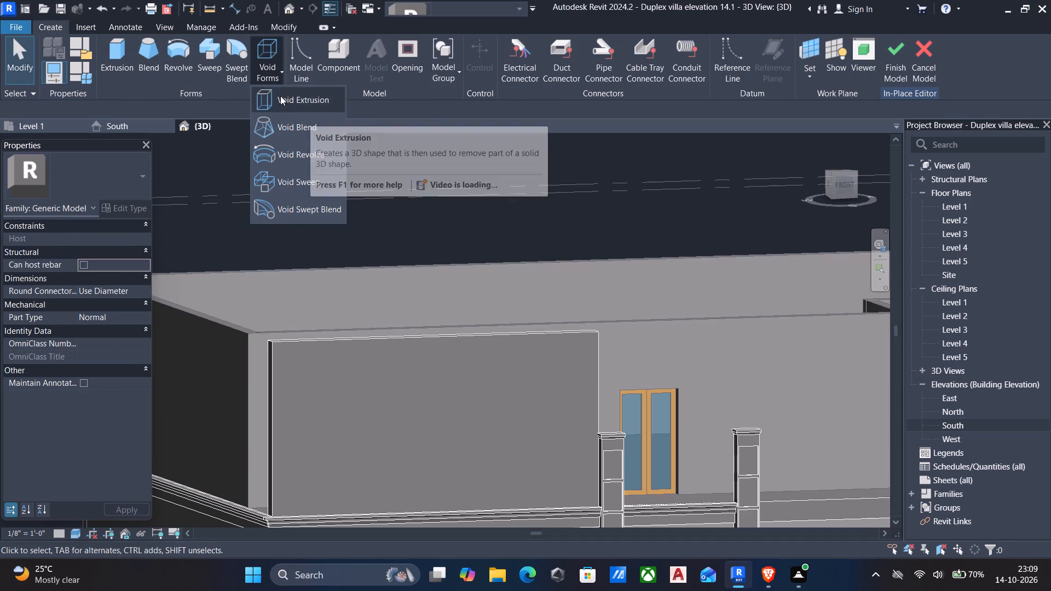
pyautogui.click(280, 96)
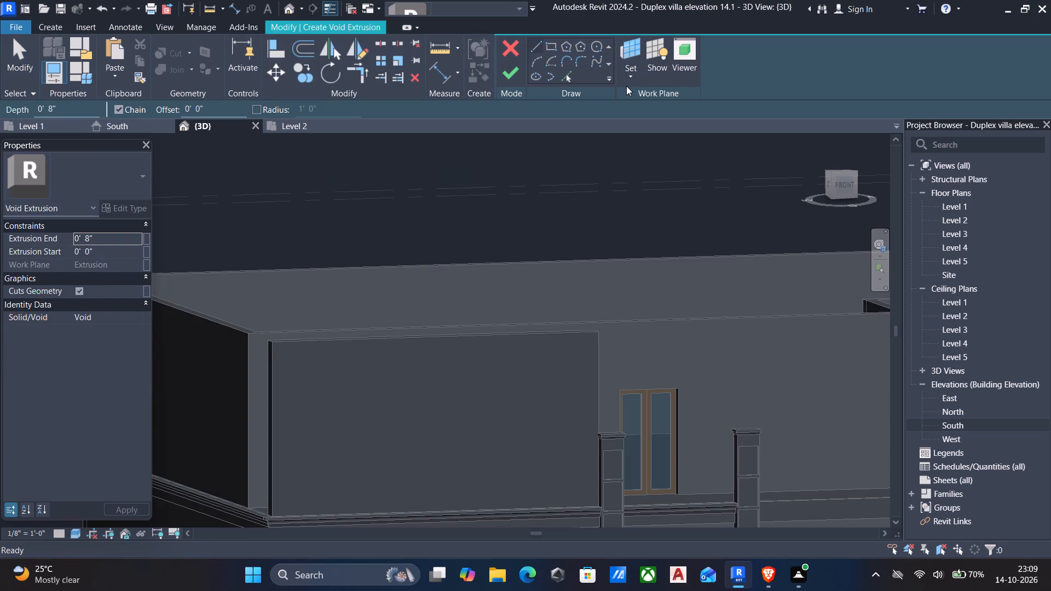
pyautogui.click(626, 86)
pyautogui.click(621, 76)
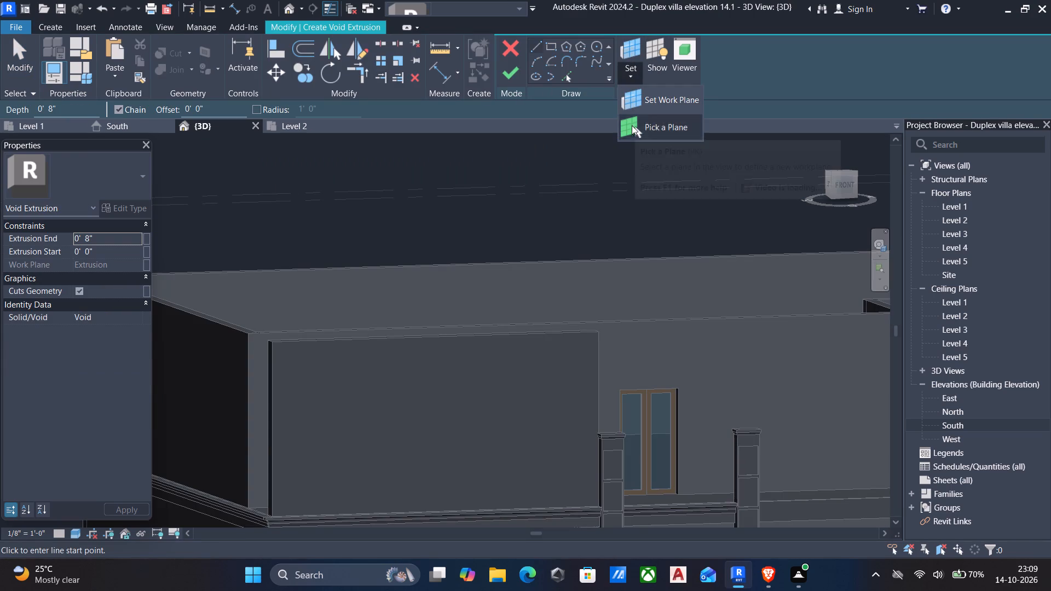
pyautogui.click(632, 125)
pyautogui.click(304, 345)
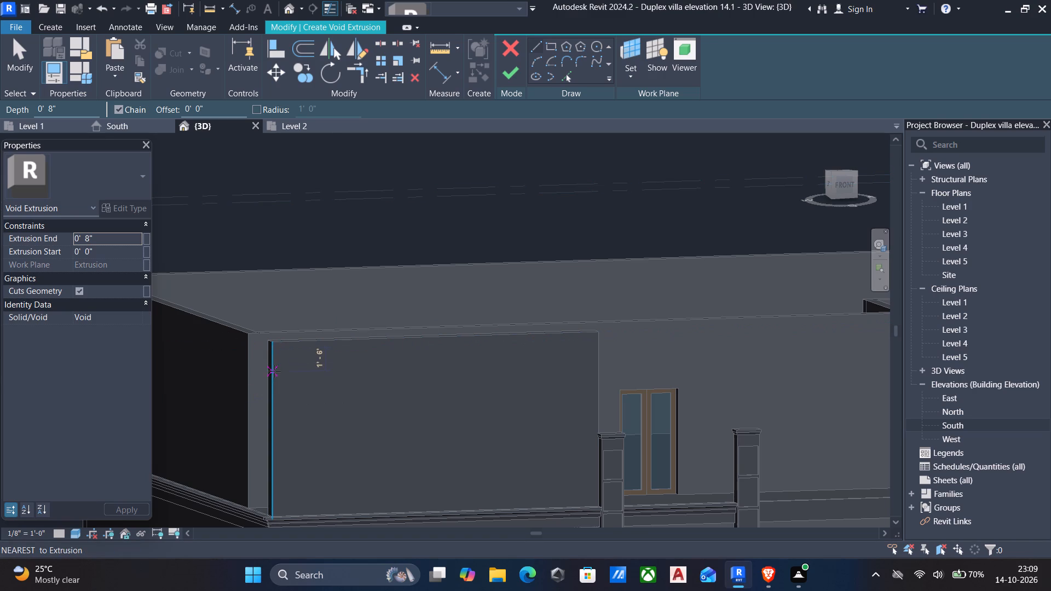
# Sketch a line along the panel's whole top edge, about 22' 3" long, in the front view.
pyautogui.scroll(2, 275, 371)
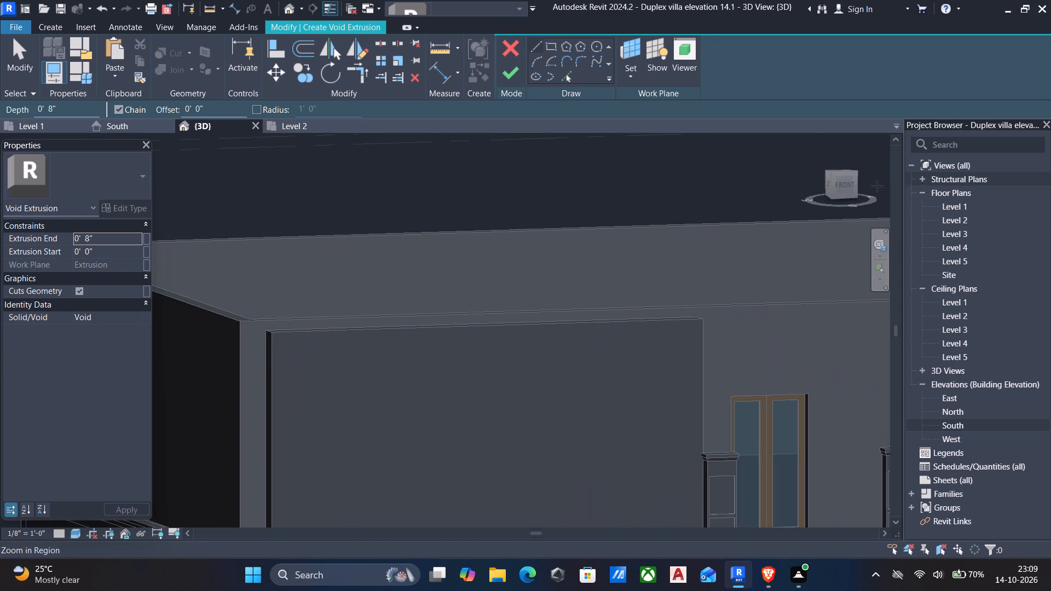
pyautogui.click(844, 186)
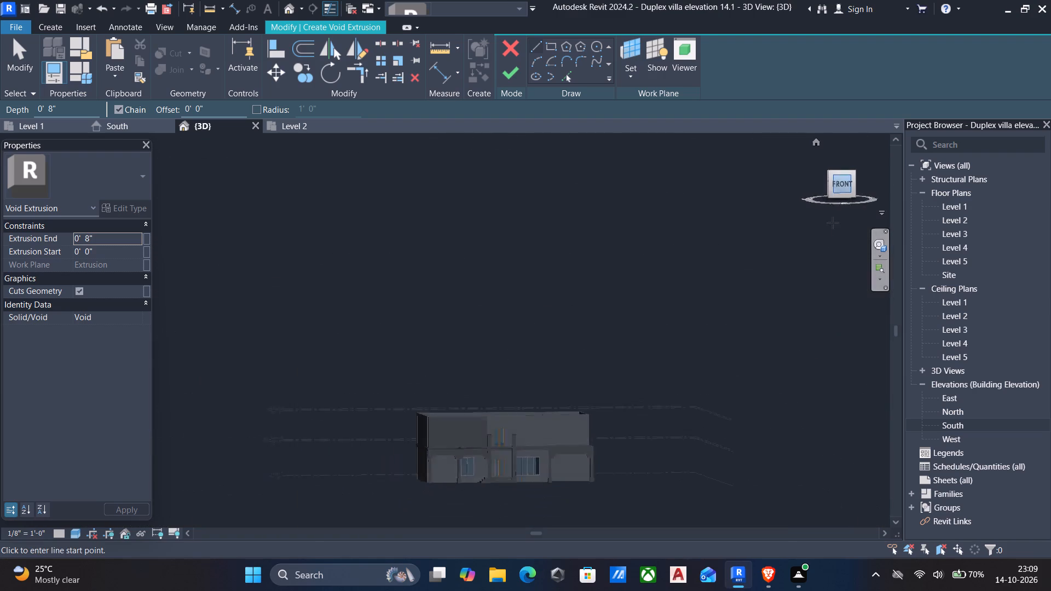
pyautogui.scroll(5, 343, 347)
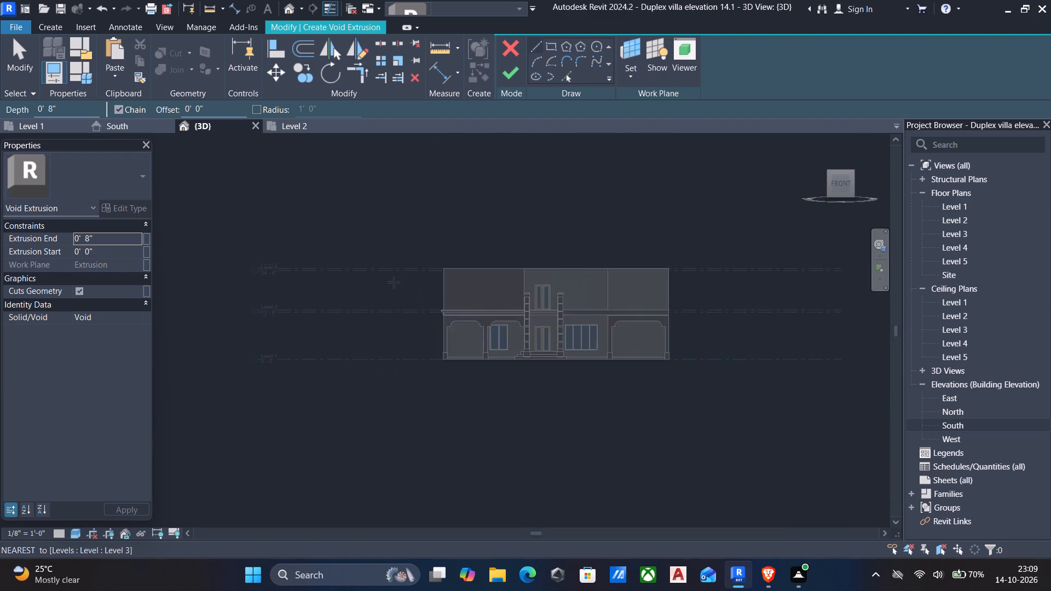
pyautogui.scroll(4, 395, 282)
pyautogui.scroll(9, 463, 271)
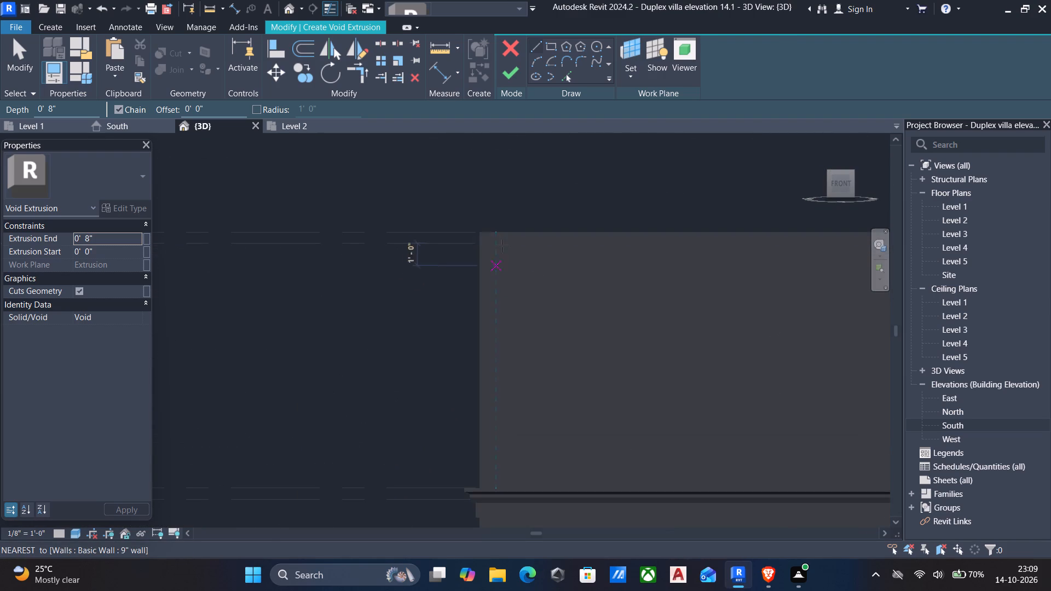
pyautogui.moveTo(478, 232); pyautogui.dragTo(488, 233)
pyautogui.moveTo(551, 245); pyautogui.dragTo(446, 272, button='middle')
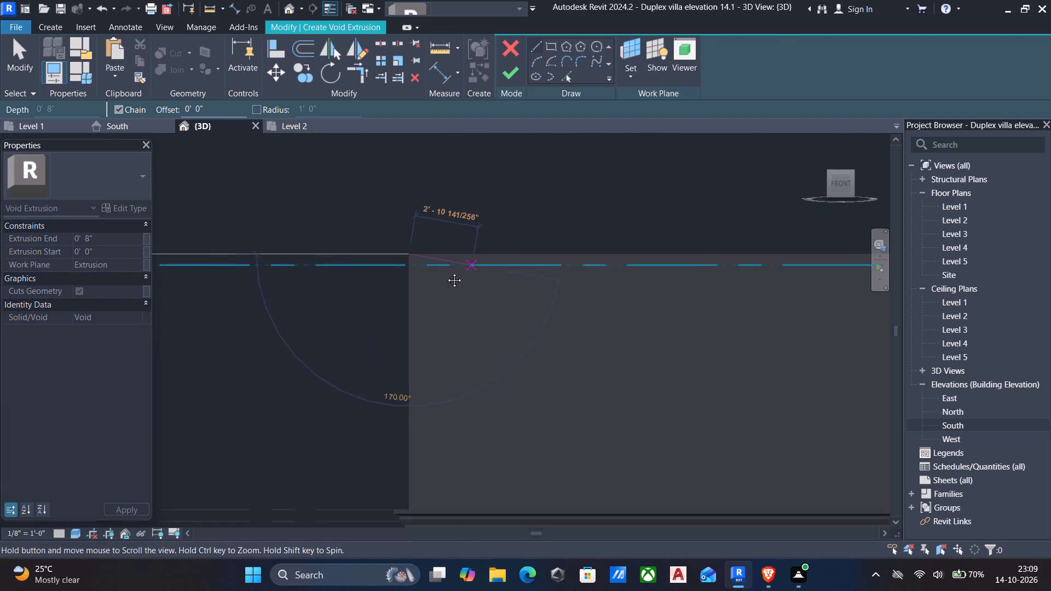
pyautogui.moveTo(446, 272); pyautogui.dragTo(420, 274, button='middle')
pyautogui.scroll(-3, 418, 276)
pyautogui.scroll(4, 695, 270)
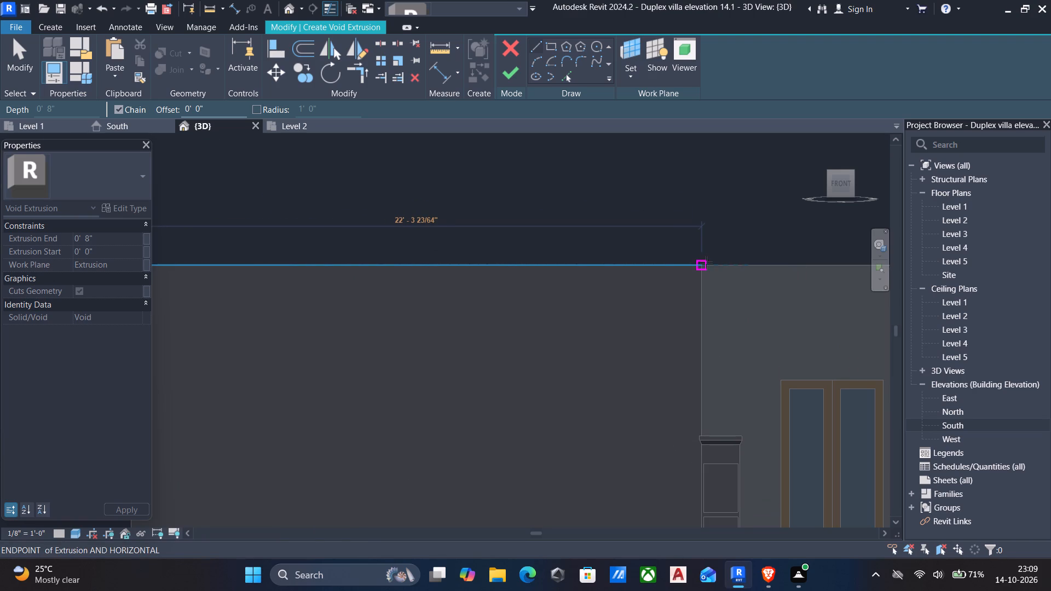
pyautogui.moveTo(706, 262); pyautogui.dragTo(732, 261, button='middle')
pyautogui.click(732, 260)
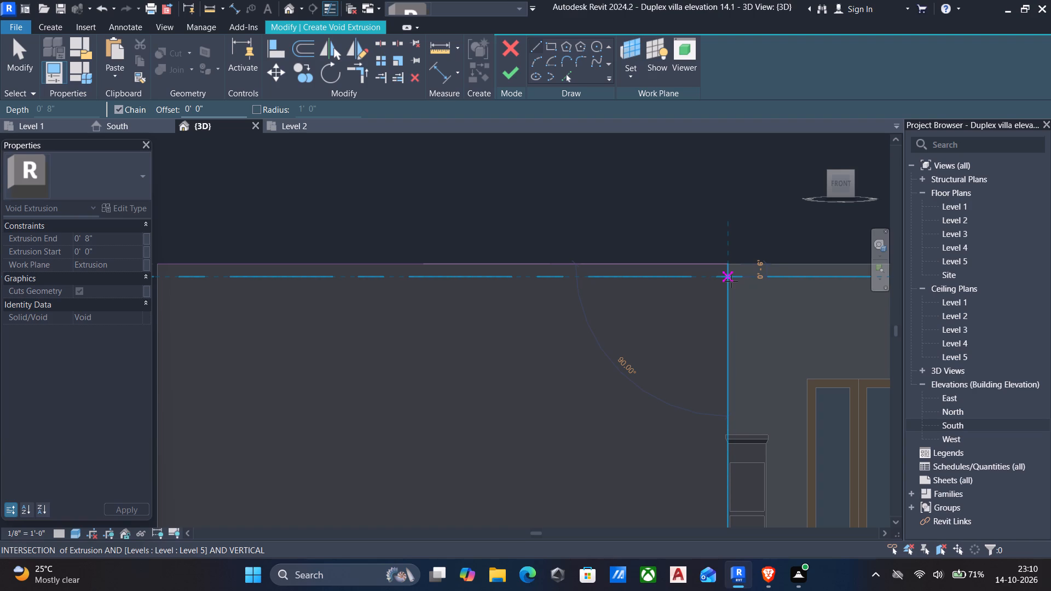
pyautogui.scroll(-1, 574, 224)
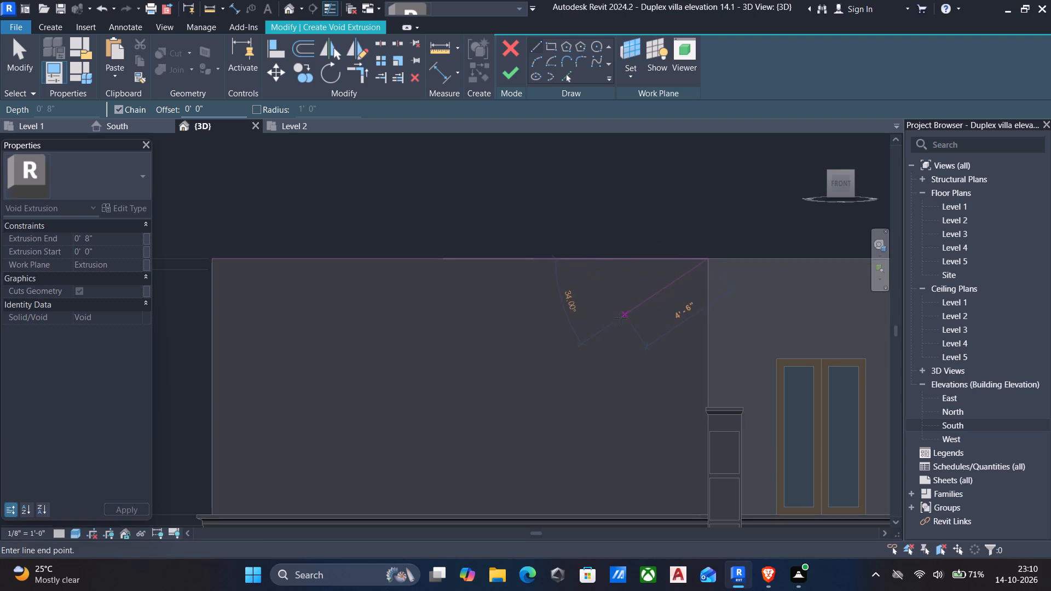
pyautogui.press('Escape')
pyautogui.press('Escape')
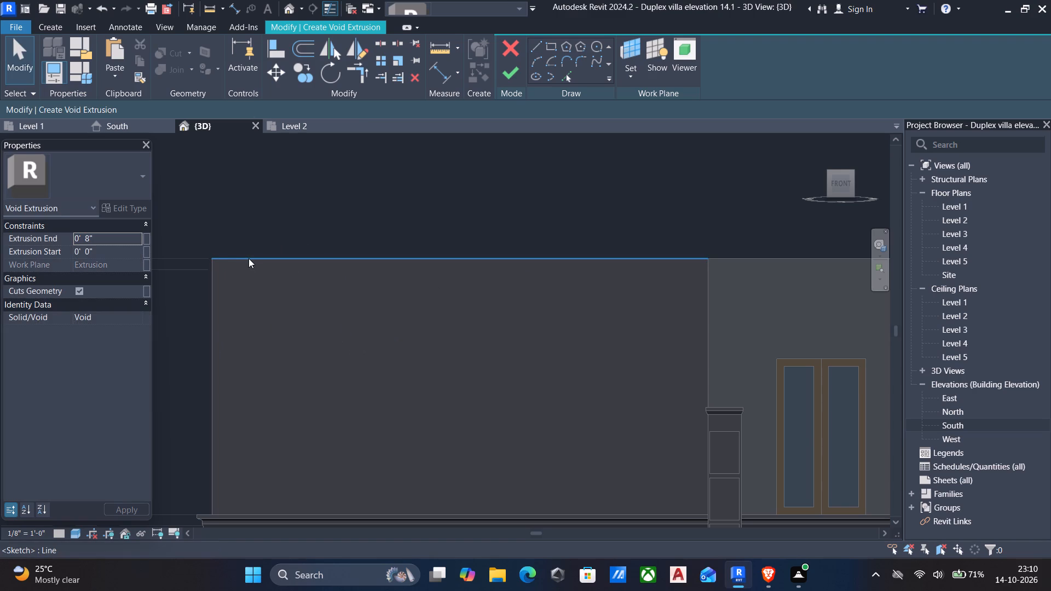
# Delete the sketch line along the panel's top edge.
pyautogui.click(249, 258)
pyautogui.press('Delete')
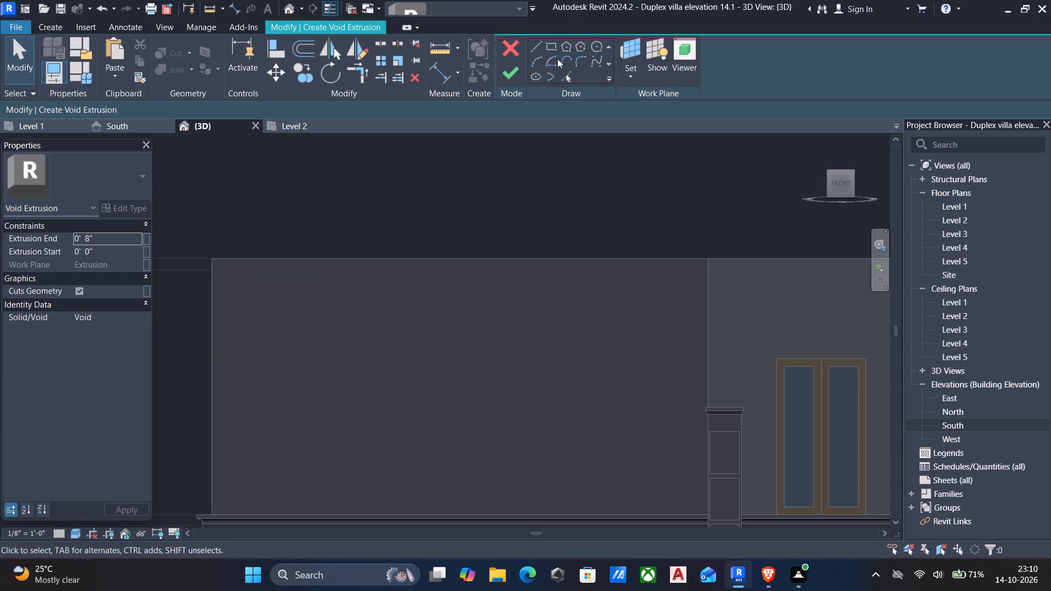
# Use Pick Lines to add the panel's two vertical side edges and its top edge to the void sketch.
pyautogui.scroll(-3, 499, 138)
pyautogui.keyDown('shift'); pyautogui.moveTo(453, 226); pyautogui.dragTo(435, 337, button='middle'); pyautogui.keyUp('shift')
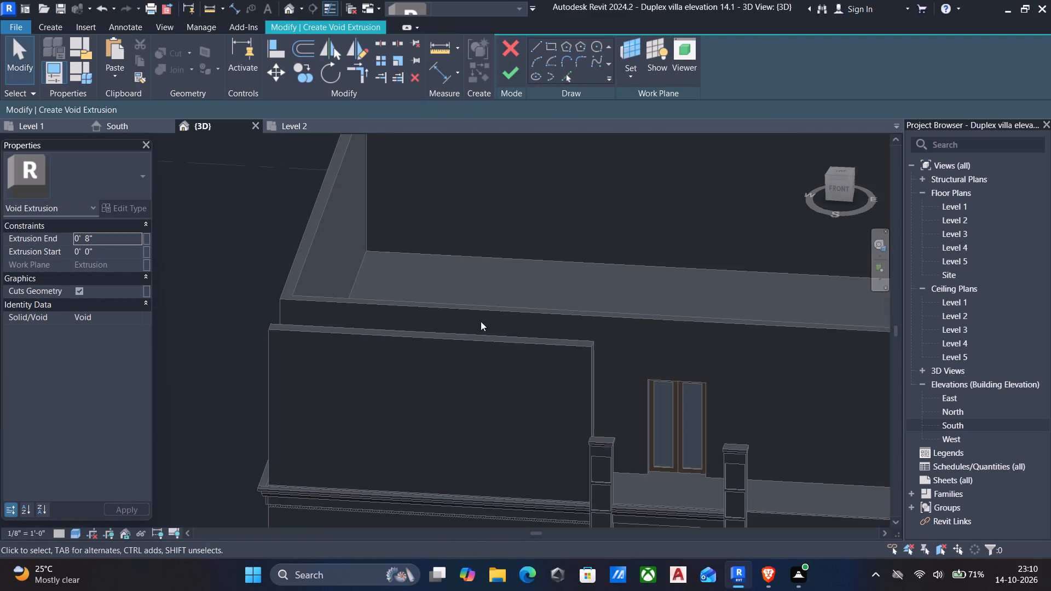
pyautogui.click(534, 50)
pyautogui.click(834, 190)
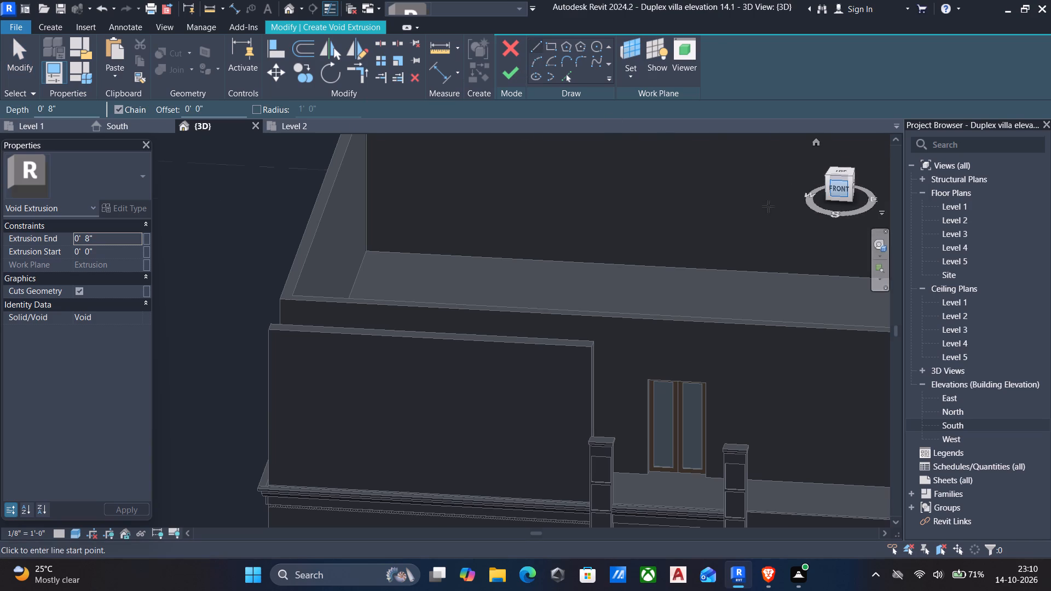
pyautogui.scroll(4, 487, 344)
pyautogui.scroll(4, 411, 351)
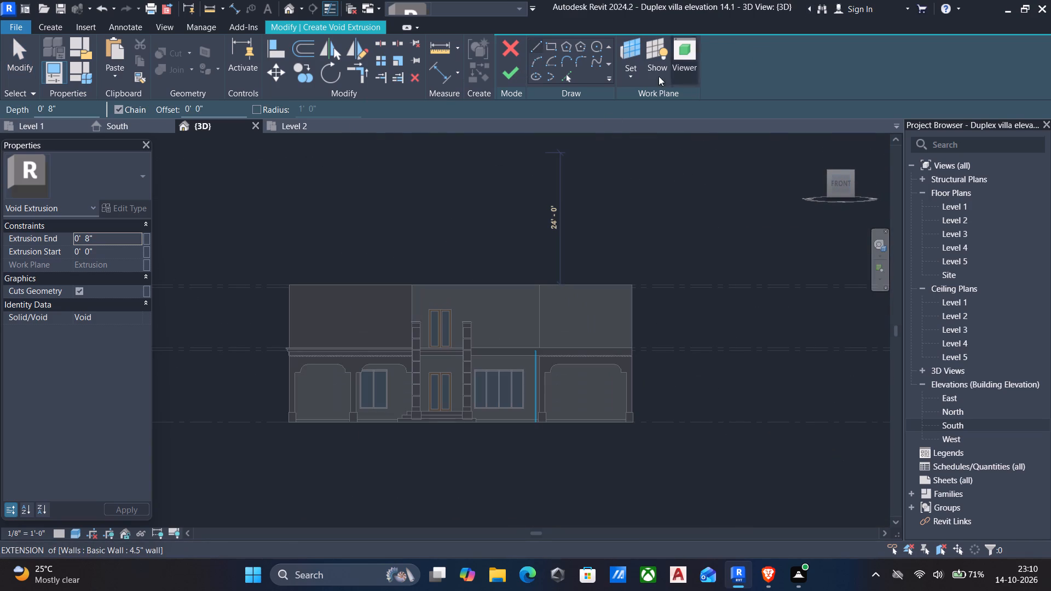
pyautogui.click(563, 76)
pyautogui.scroll(3, 317, 257)
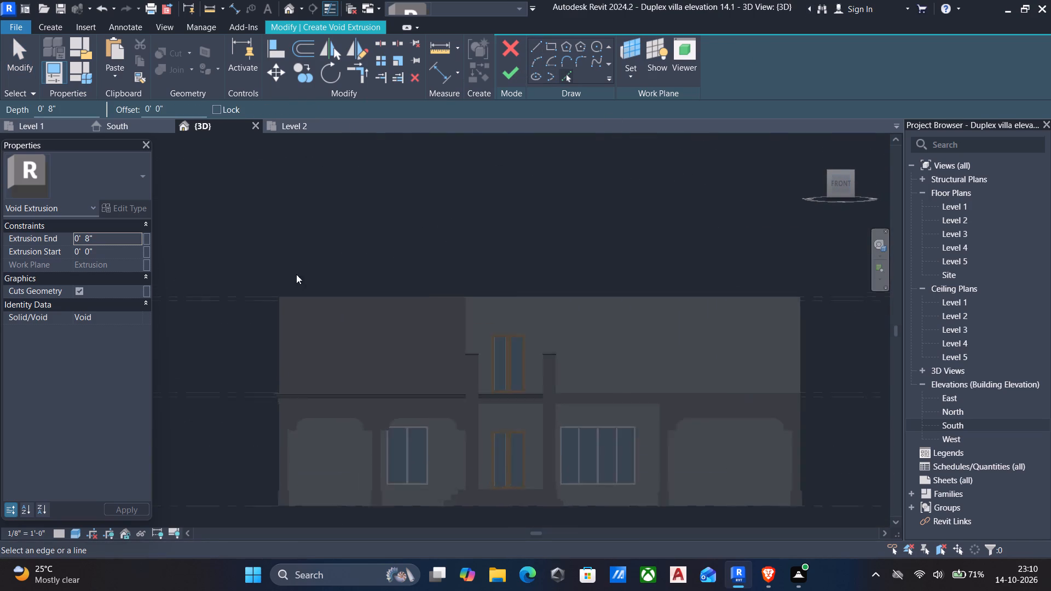
pyautogui.scroll(2, 296, 274)
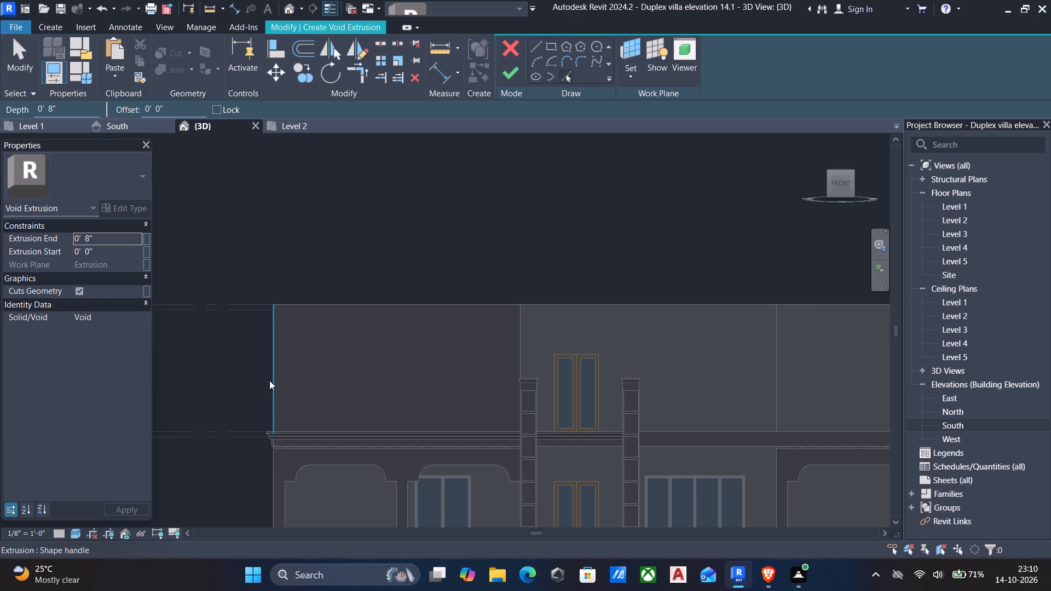
pyautogui.click(269, 380)
pyautogui.click(524, 341)
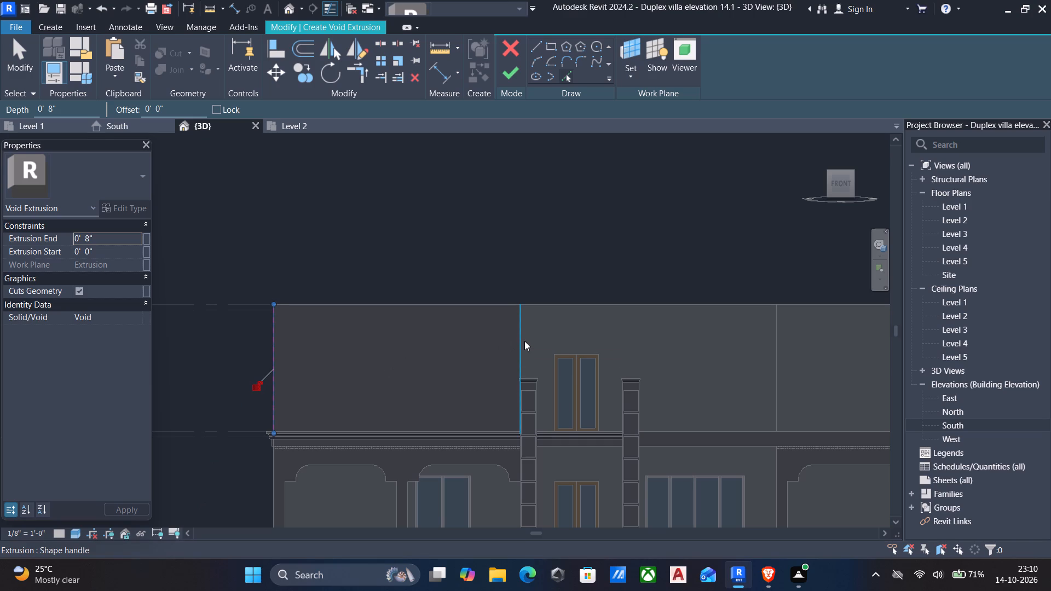
pyautogui.click(404, 304)
pyautogui.moveTo(380, 326); pyautogui.dragTo(393, 294, button='middle')
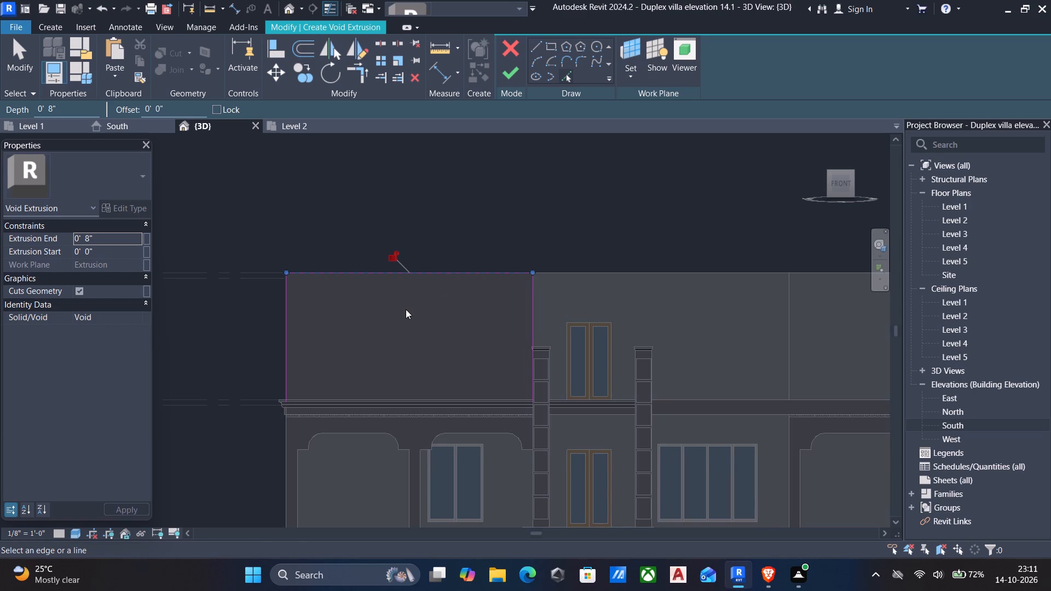
pyautogui.press('Escape')
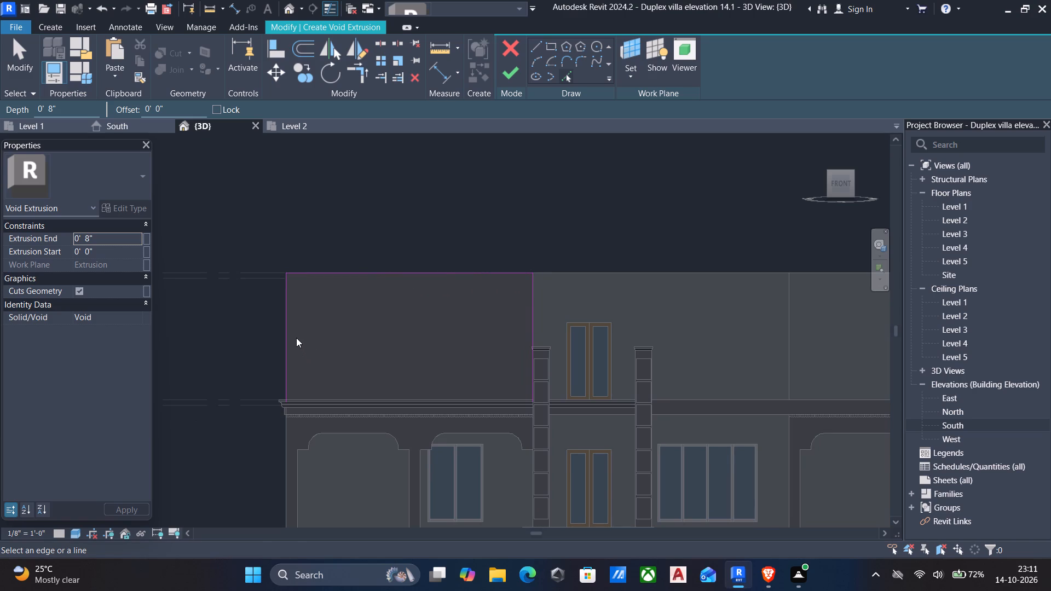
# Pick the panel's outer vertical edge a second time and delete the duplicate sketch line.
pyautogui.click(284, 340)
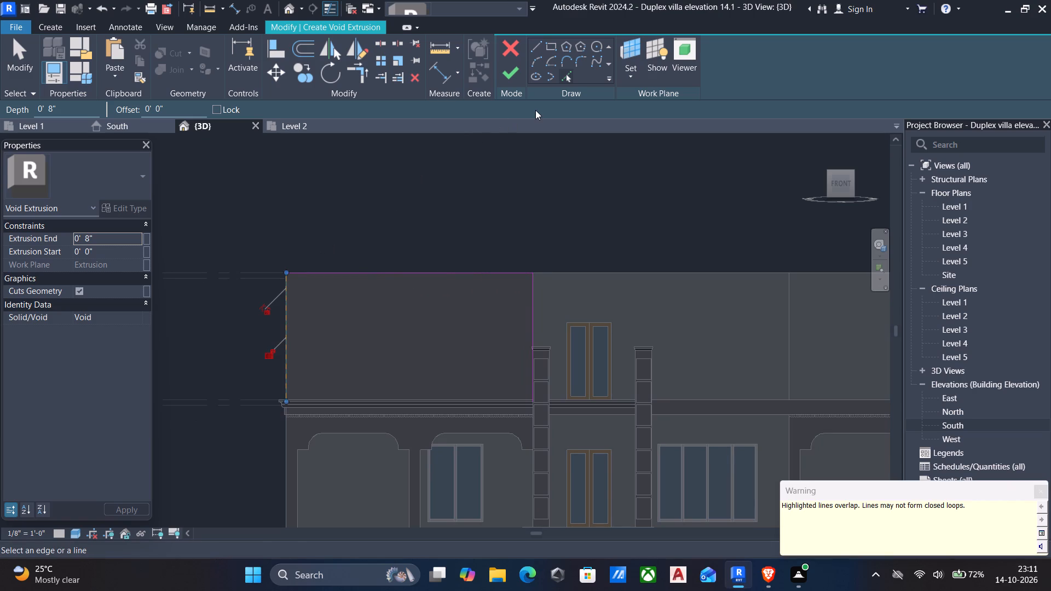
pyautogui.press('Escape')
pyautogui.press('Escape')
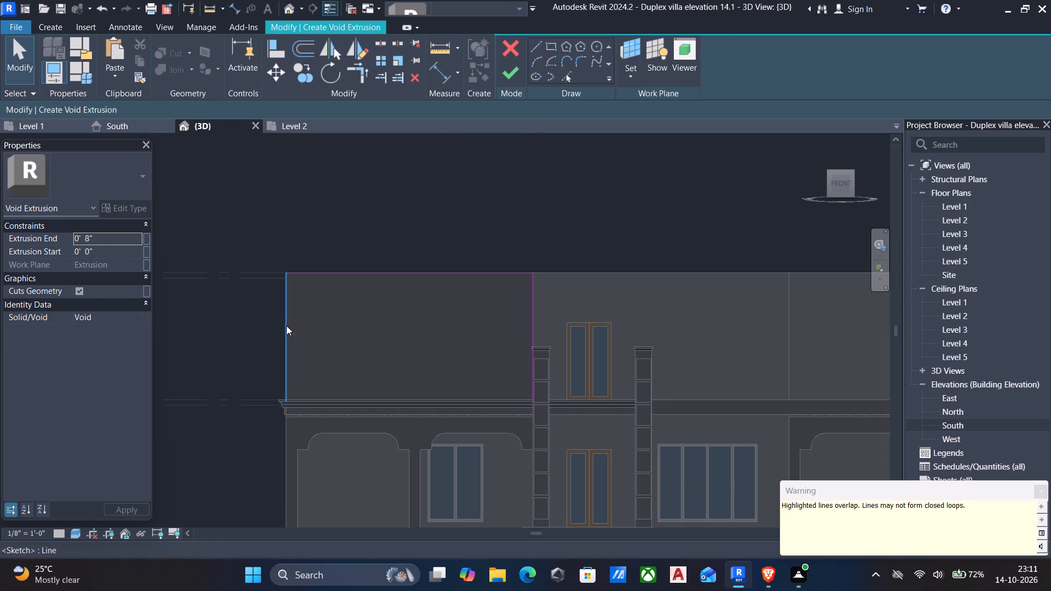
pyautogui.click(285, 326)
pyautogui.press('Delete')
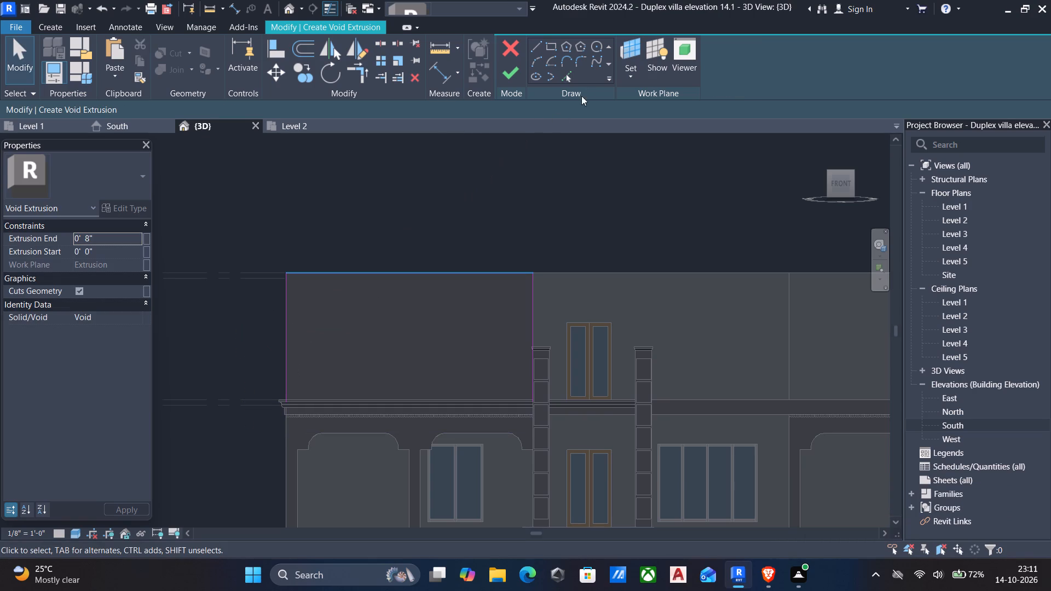
# Use Pick Lines with a 1' 0" offset to add a sketch line inside and parallel to the panel's outer vertical edge.
pyautogui.click(571, 78)
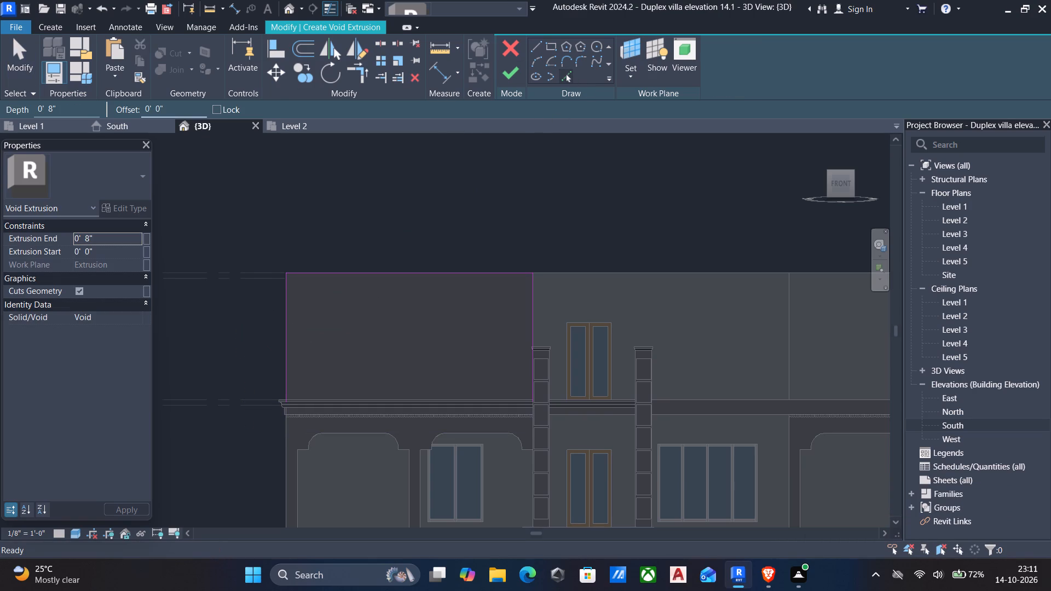
pyautogui.moveTo(172, 102); pyautogui.dragTo(63, 108)
pyautogui.press('1')
pyautogui.press("'")
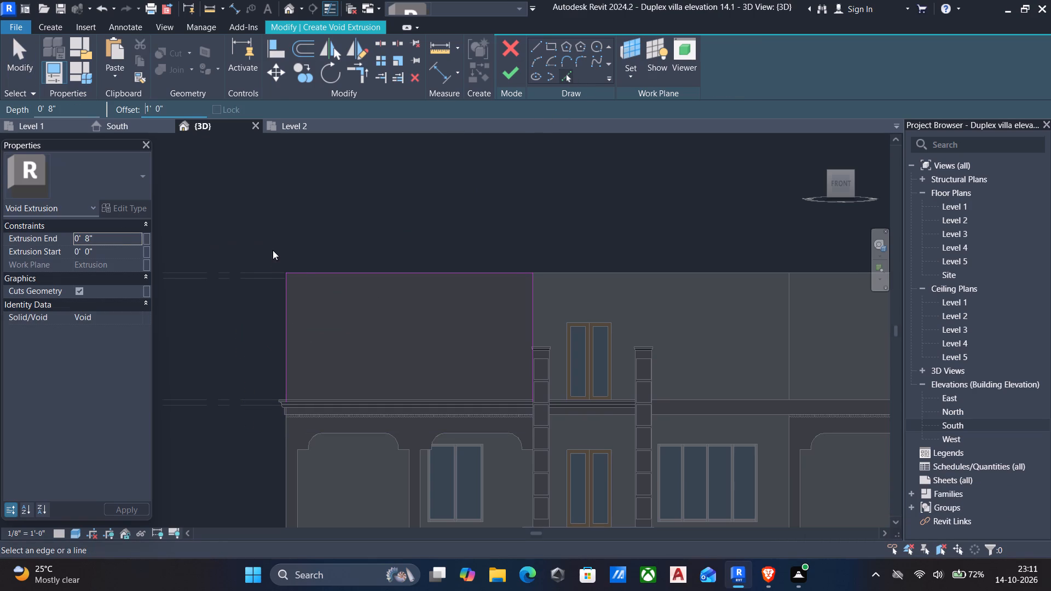
pyautogui.click(287, 297)
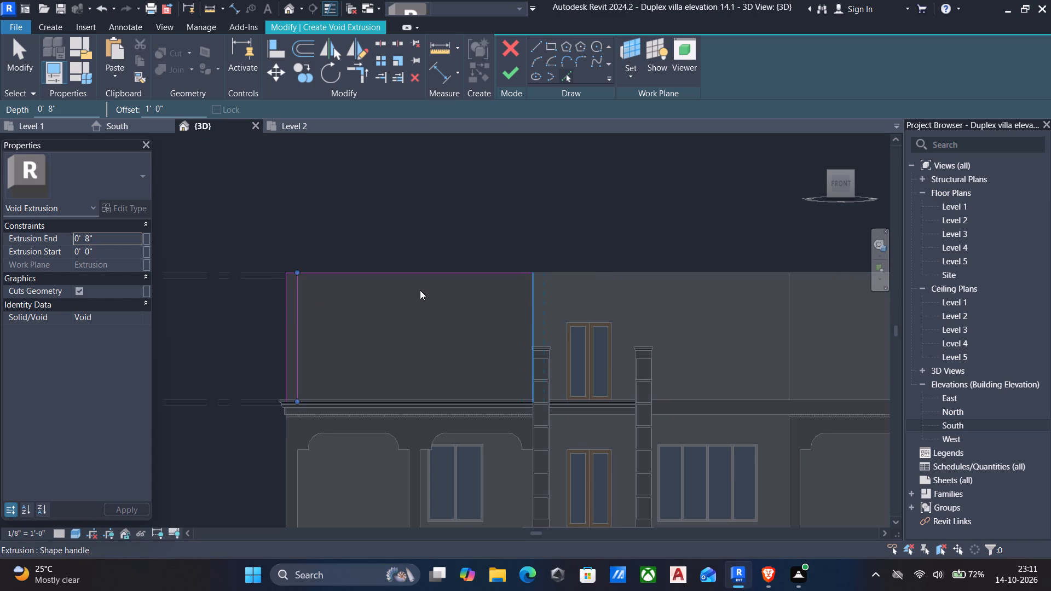
pyautogui.press('Escape')
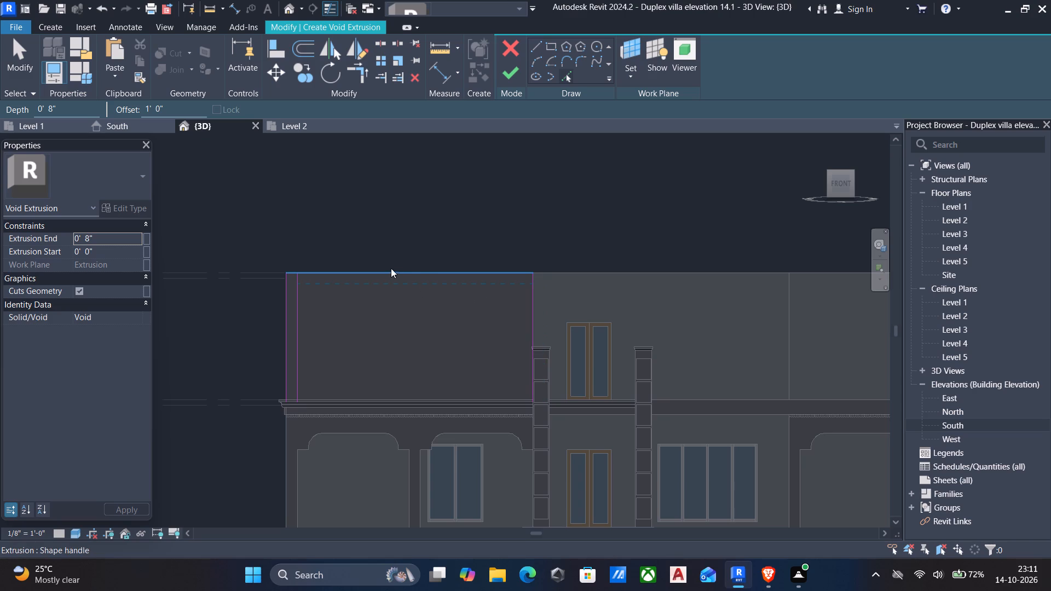
pyautogui.moveTo(252, 236); pyautogui.dragTo(320, 415)
pyautogui.moveTo(227, 175); pyautogui.dragTo(232, 203)
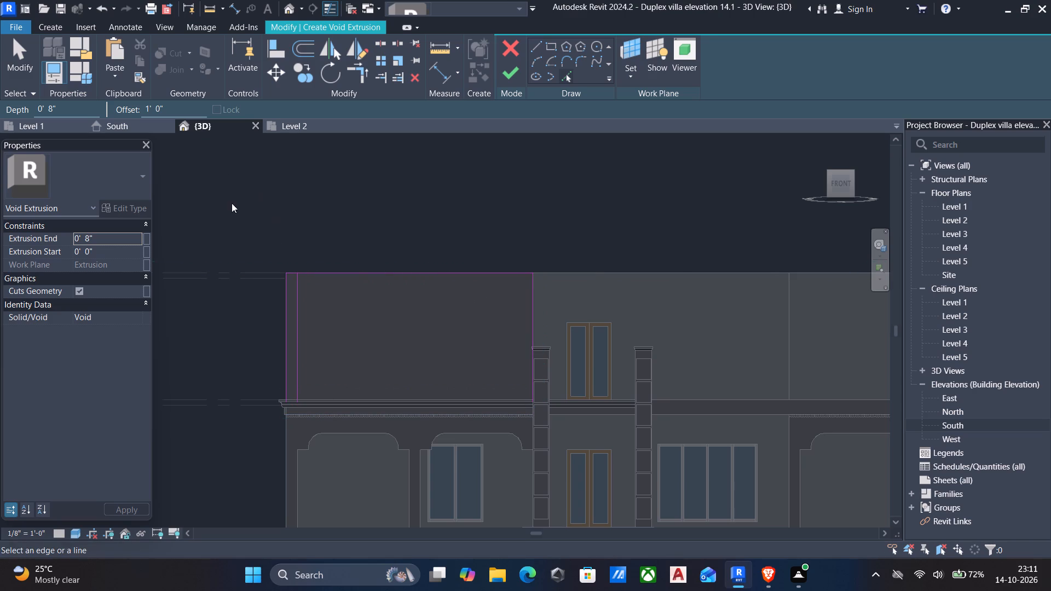
pyautogui.moveTo(232, 203); pyautogui.dragTo(367, 391)
pyautogui.moveTo(240, 228); pyautogui.dragTo(396, 382)
pyautogui.click(305, 248)
pyautogui.moveTo(258, 244); pyautogui.dragTo(311, 338)
pyautogui.press('Escape')
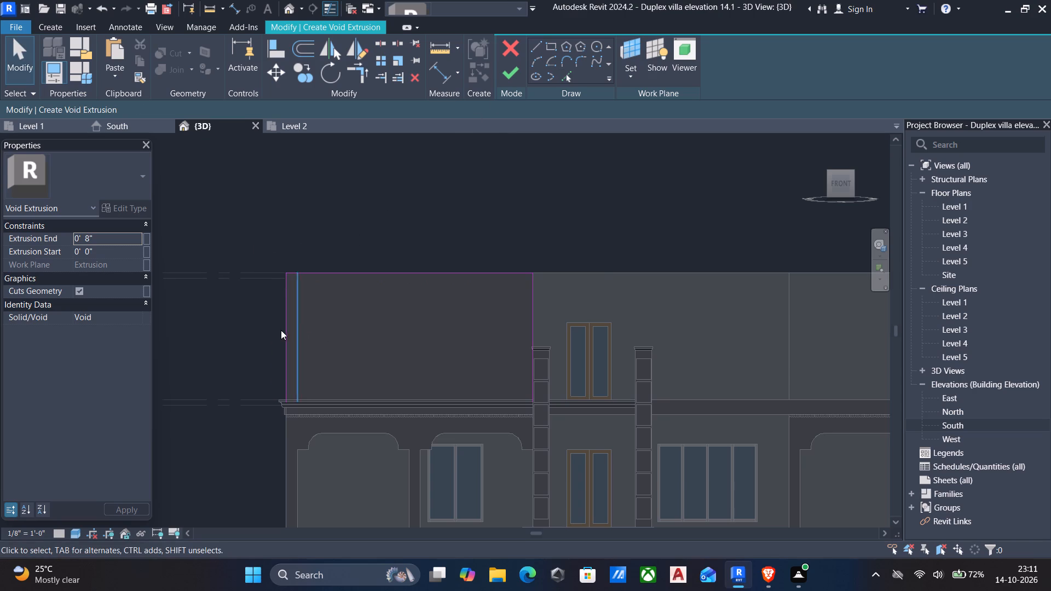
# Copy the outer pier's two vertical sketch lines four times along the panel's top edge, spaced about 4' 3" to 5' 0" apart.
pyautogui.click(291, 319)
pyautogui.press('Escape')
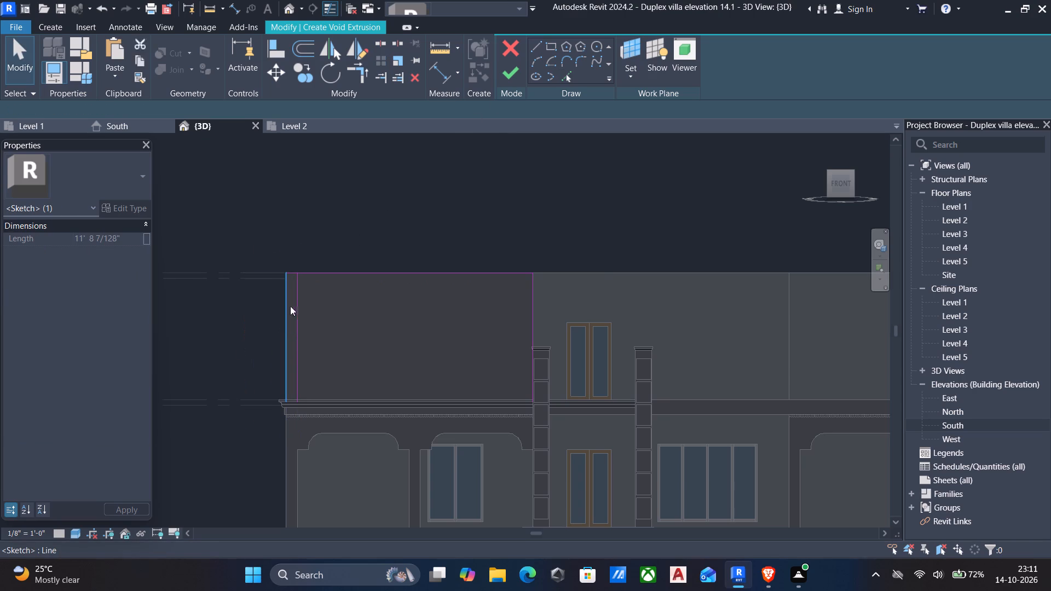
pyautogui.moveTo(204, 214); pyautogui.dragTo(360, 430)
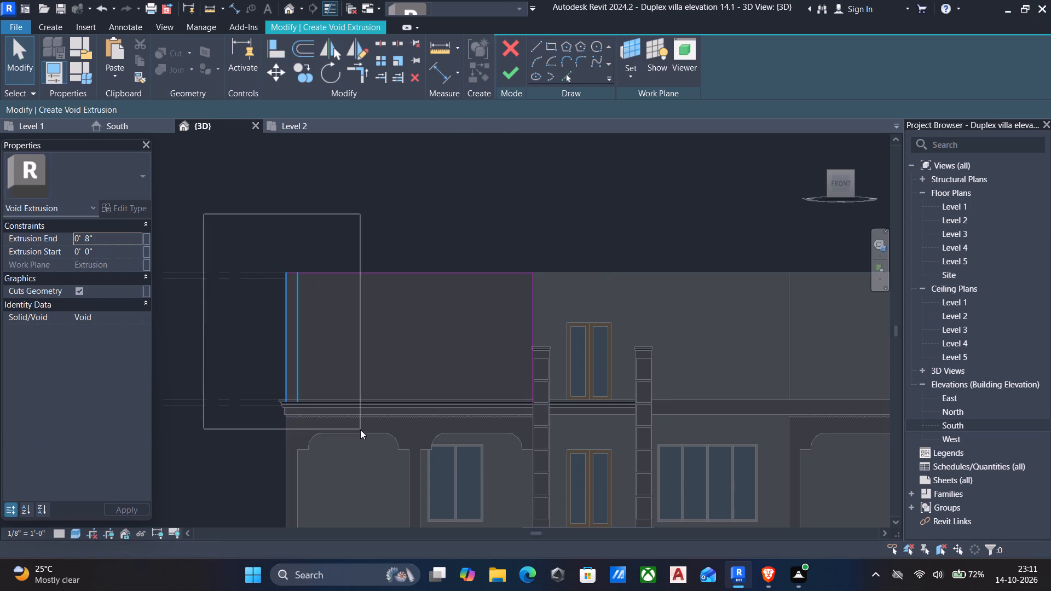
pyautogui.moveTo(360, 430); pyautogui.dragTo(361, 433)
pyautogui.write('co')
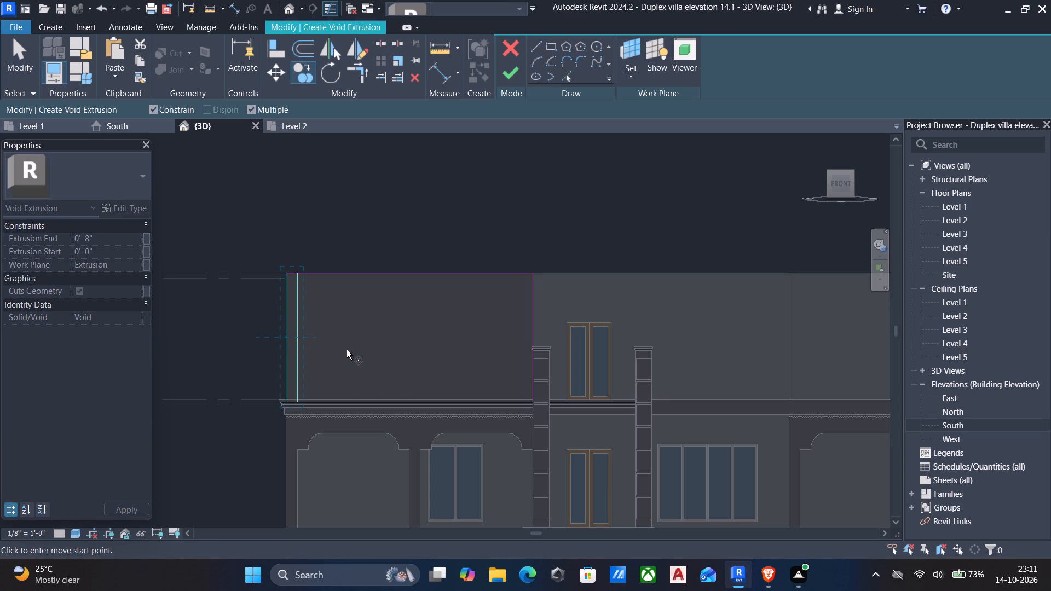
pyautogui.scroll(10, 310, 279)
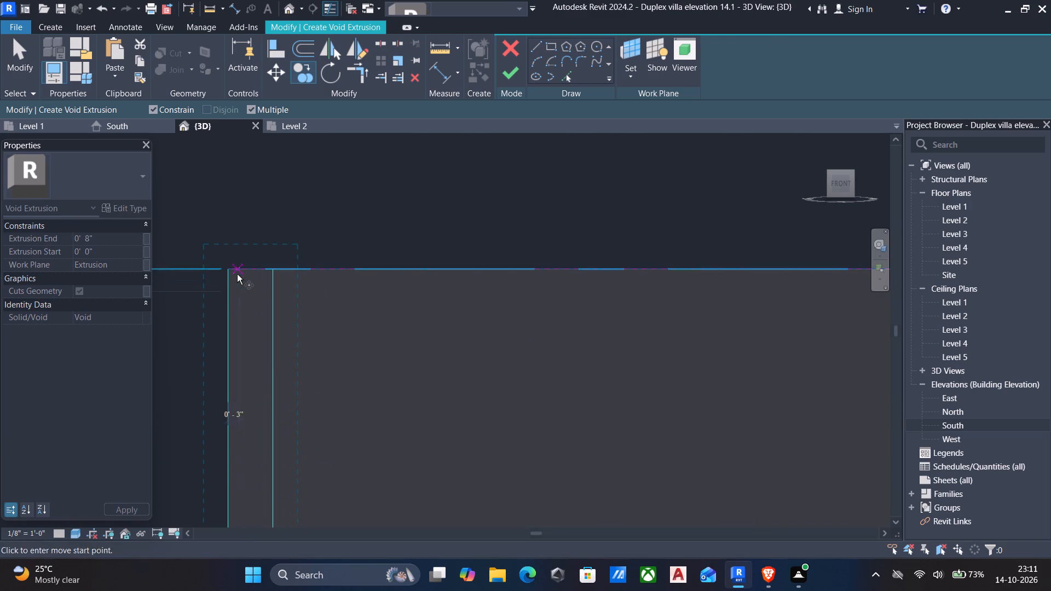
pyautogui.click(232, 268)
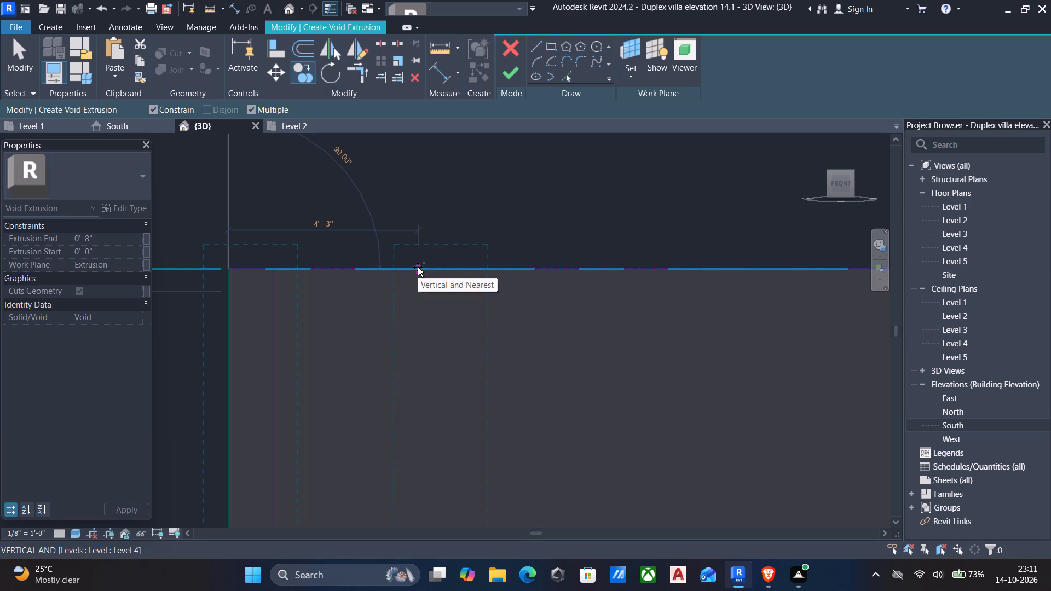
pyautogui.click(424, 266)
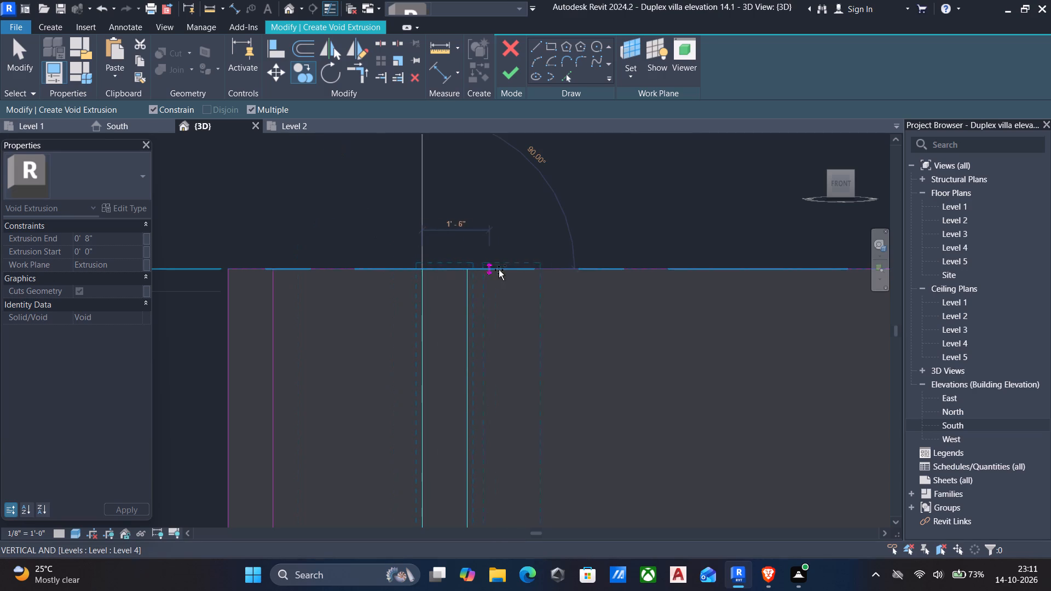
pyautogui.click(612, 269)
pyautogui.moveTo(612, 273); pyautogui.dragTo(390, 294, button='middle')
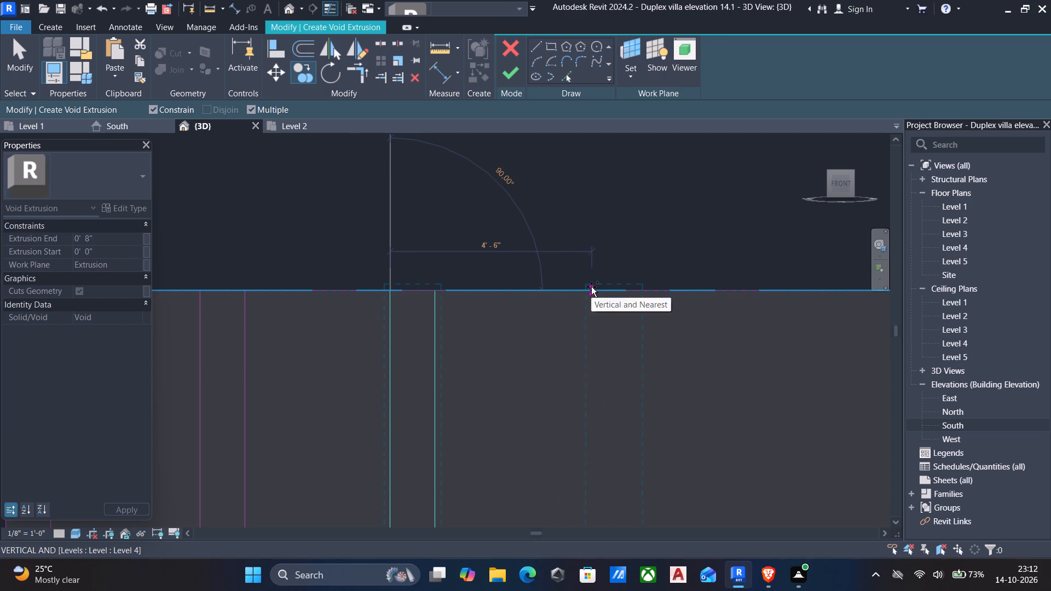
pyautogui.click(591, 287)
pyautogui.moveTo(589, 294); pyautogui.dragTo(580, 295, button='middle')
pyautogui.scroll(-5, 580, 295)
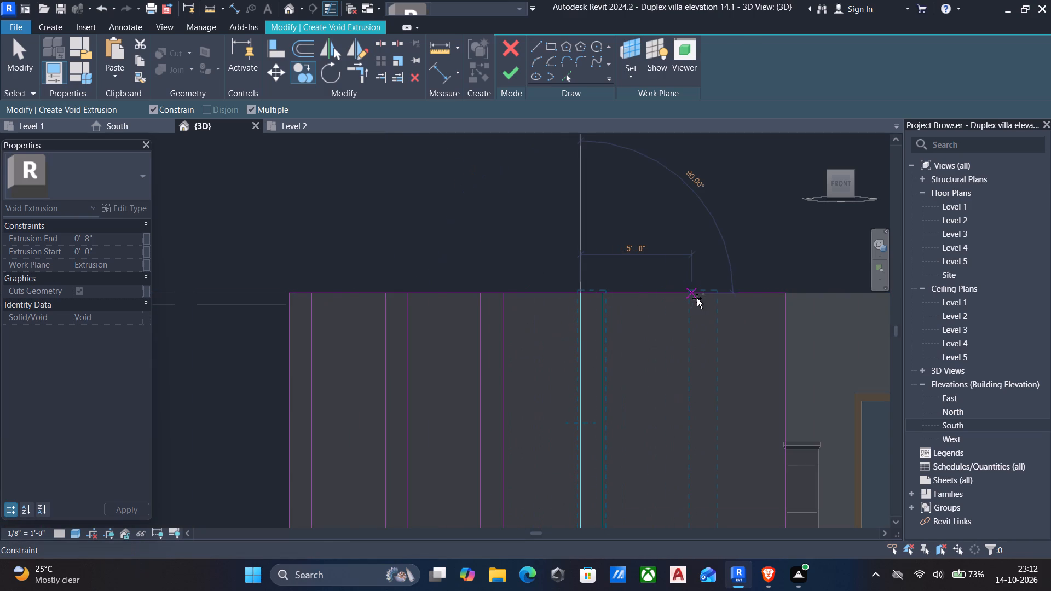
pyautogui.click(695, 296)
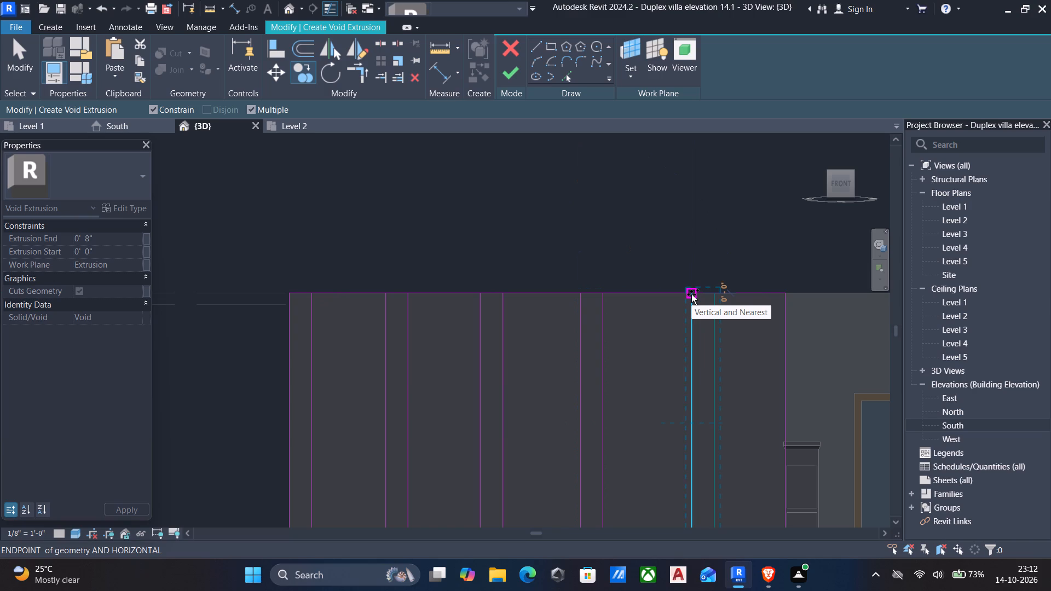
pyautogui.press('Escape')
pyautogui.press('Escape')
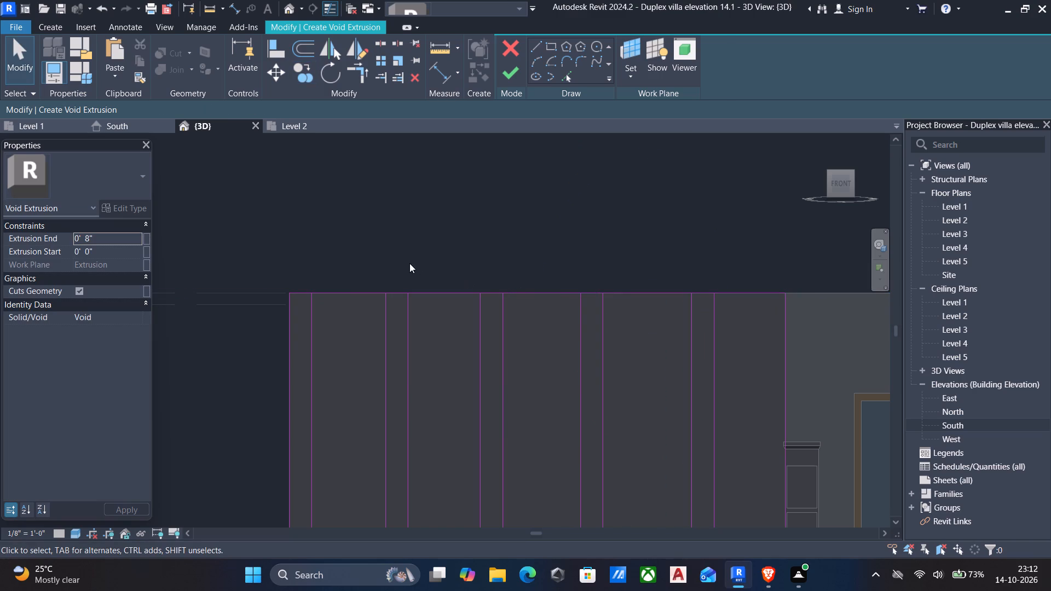
# Delete the four copied line pairs and the panel's inner vertical edge line from the void sketch.
pyautogui.scroll(-4, 379, 277)
pyautogui.moveTo(375, 280); pyautogui.dragTo(635, 486)
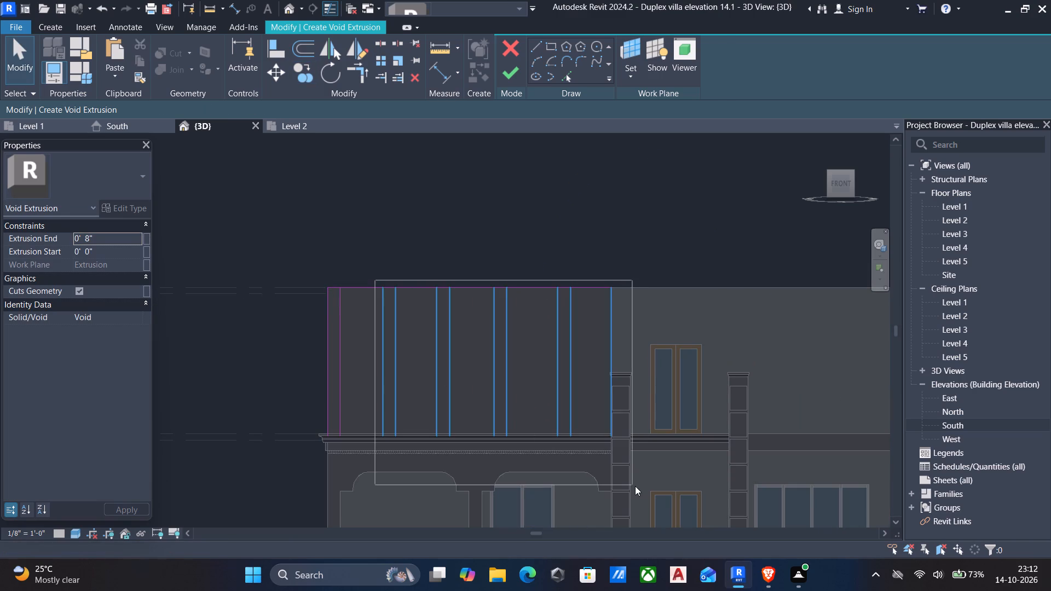
pyautogui.moveTo(635, 486); pyautogui.dragTo(639, 487)
pyautogui.press('Delete')
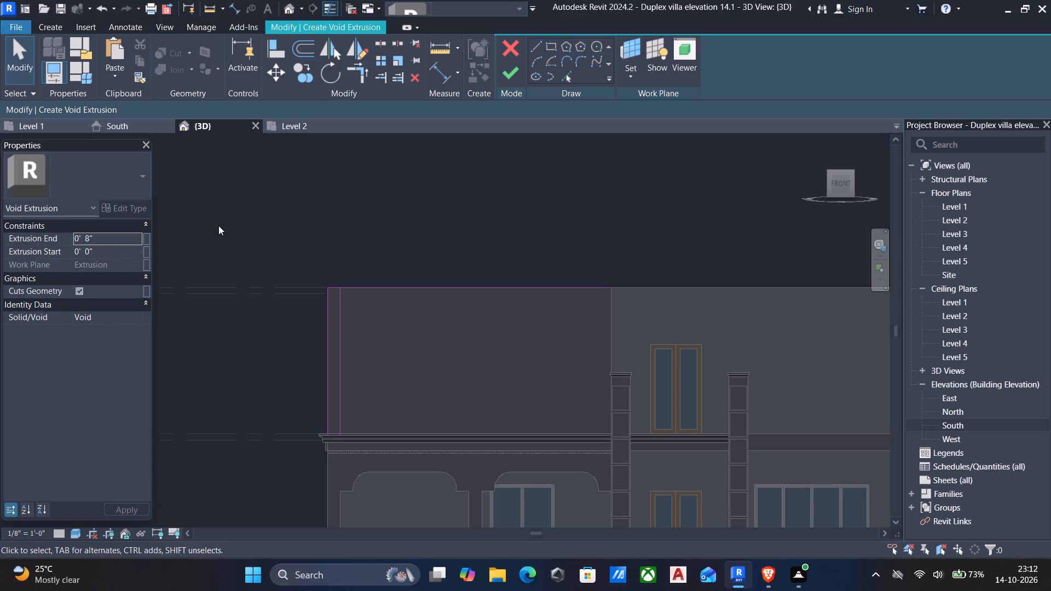
# Copy the outer pier's two vertical sketch lines four times along the panel's top edge, spaced about 5' 2" apart.
pyautogui.moveTo(214, 227); pyautogui.dragTo(438, 467)
pyautogui.write('co')
pyautogui.scroll(4, 363, 299)
pyautogui.scroll(5, 320, 271)
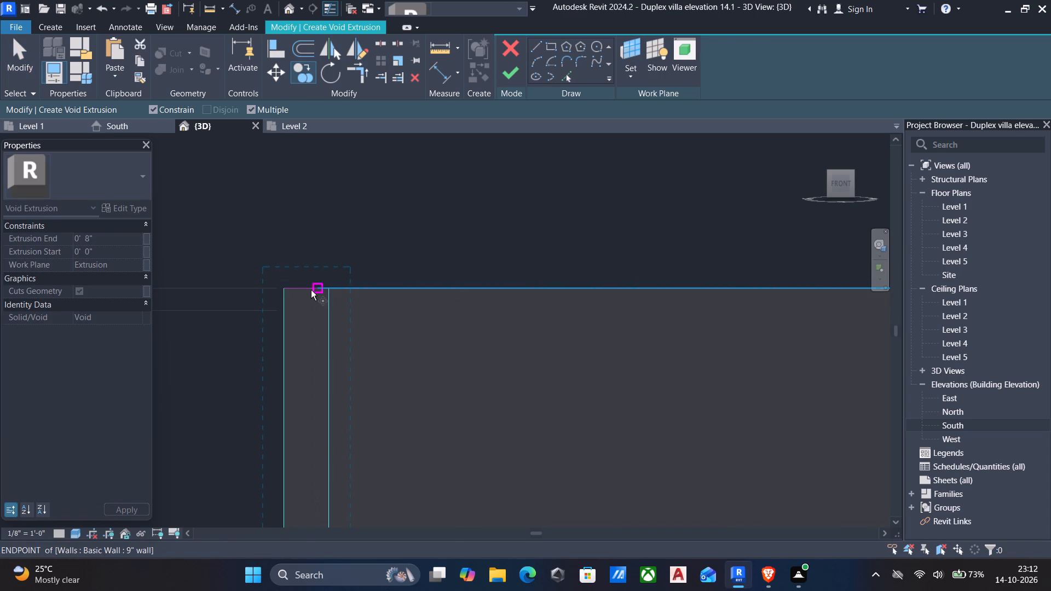
pyautogui.click(286, 290)
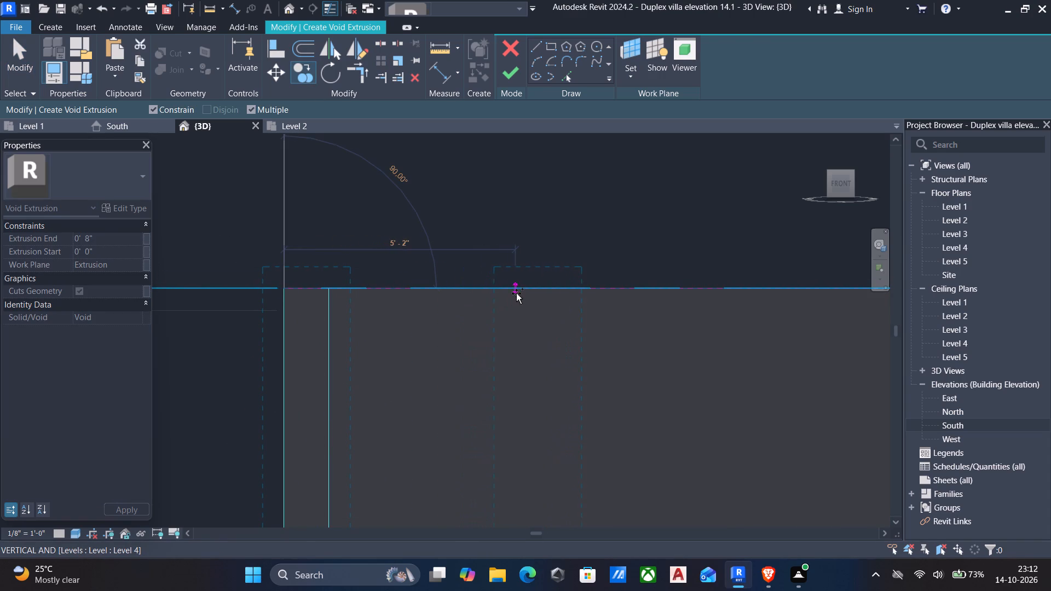
pyautogui.click(516, 292)
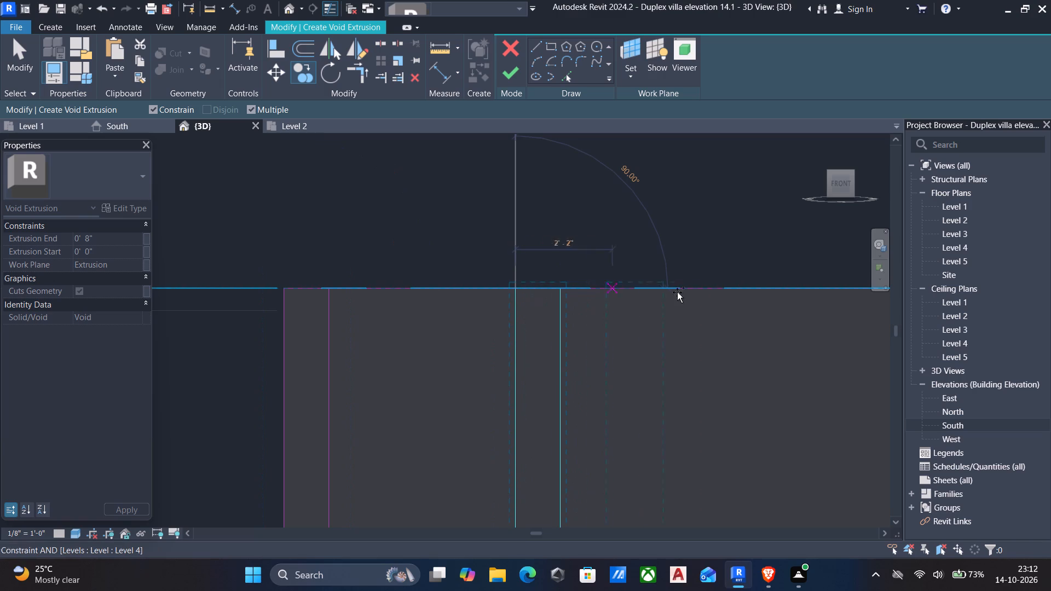
pyautogui.moveTo(708, 289); pyautogui.dragTo(541, 331, button='middle')
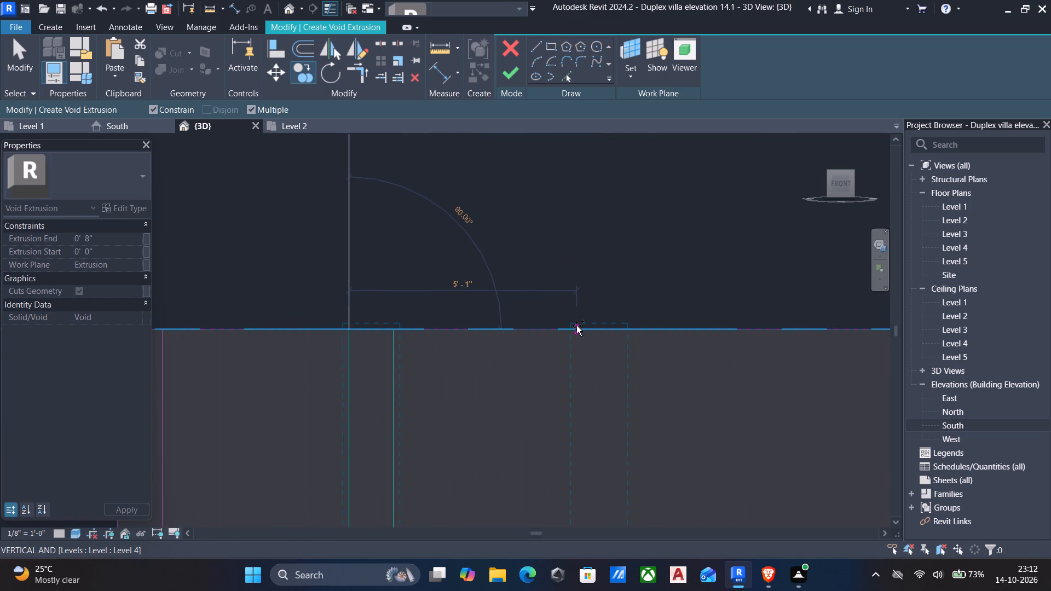
pyautogui.click(580, 324)
pyautogui.moveTo(580, 325); pyautogui.dragTo(306, 334, button='middle')
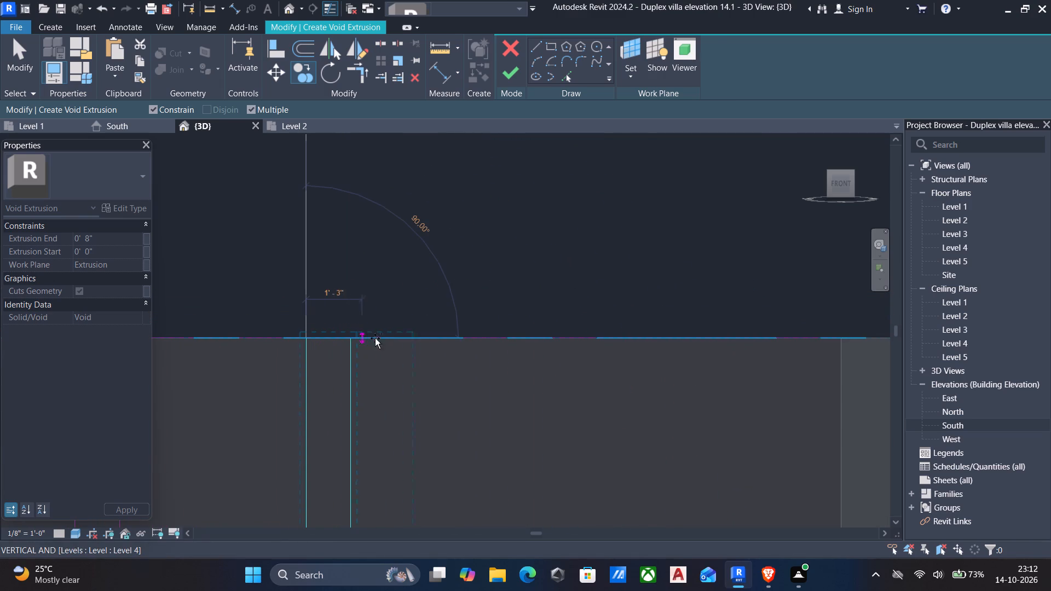
pyautogui.click(538, 339)
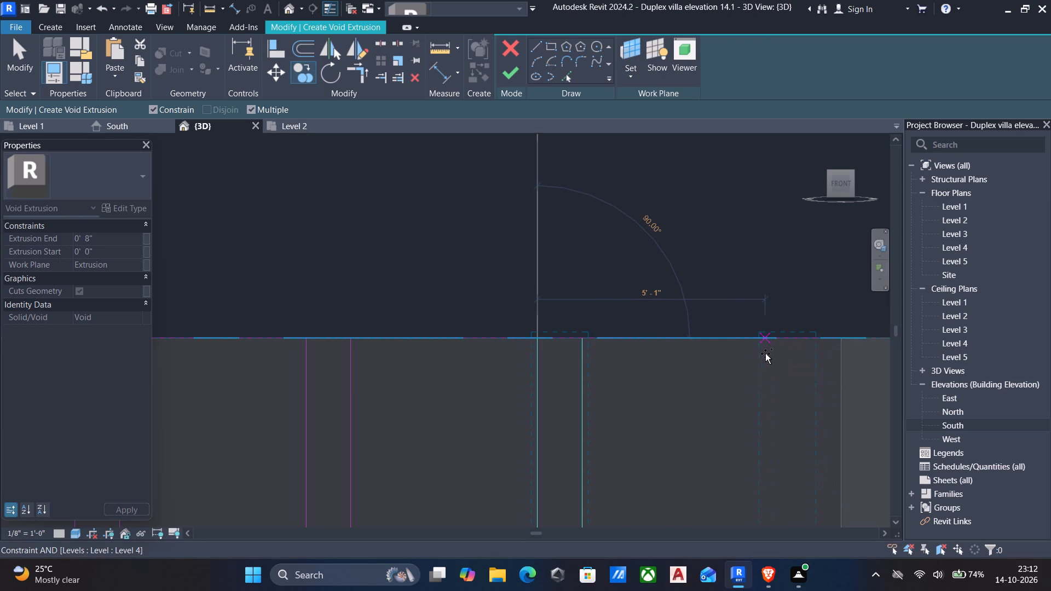
pyautogui.click(767, 350)
pyautogui.scroll(-6, 766, 352)
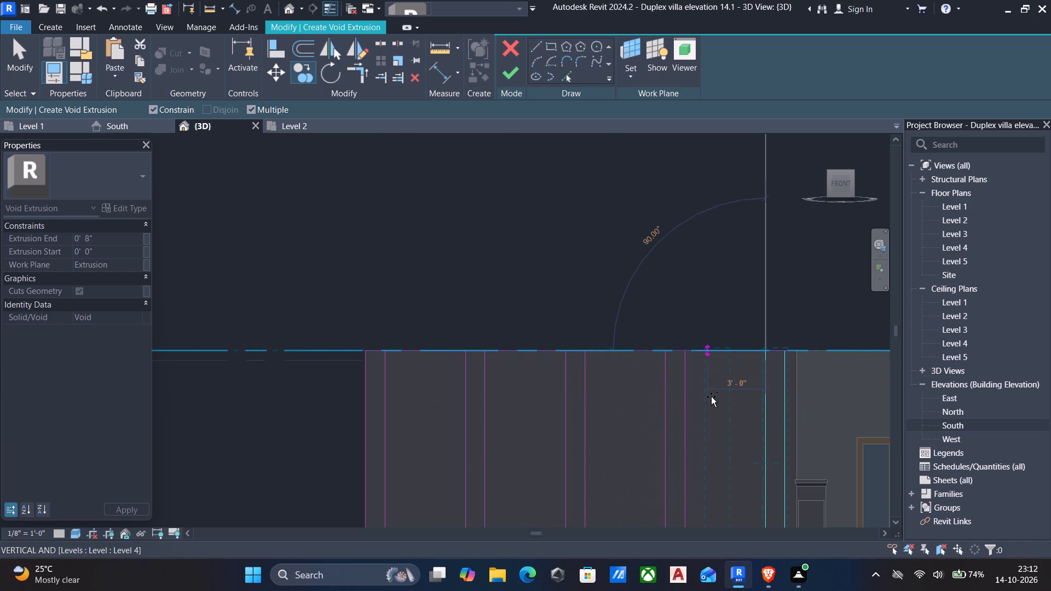
pyautogui.press('F6')
pyautogui.press('Escape')
# Examine the copied pier lines on the porch panel from an angled 3D view.
pyautogui.scroll(-2, 757, 445)
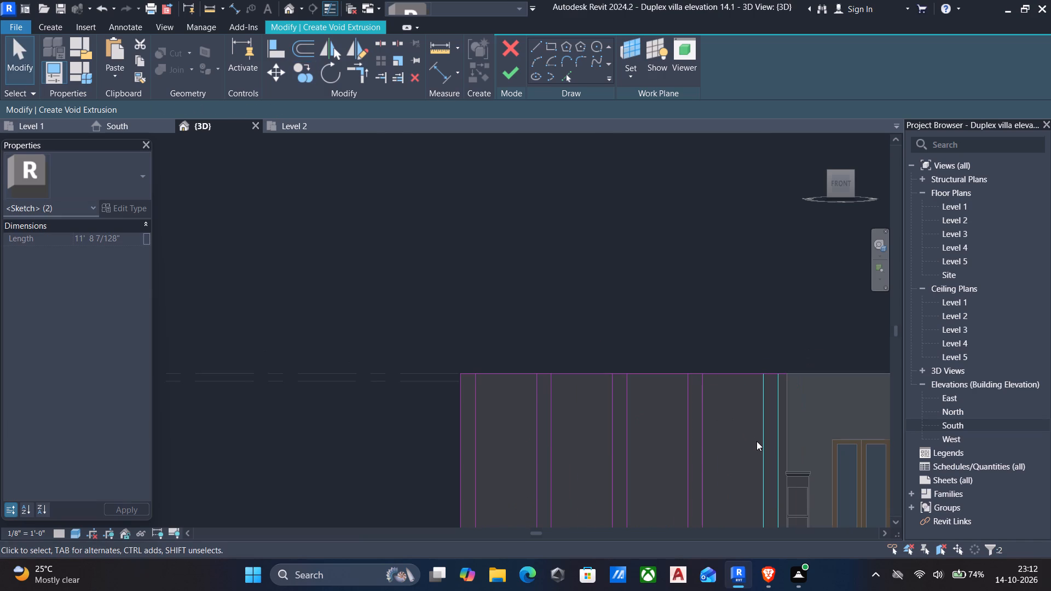
pyautogui.scroll(-5, 703, 474)
pyautogui.keyDown('shift'); pyautogui.moveTo(692, 458); pyautogui.dragTo(657, 478, button='middle'); pyautogui.keyUp('shift')
pyautogui.scroll(-4, 651, 479)
pyautogui.keyDown('shift'); pyautogui.moveTo(676, 448); pyautogui.dragTo(640, 522, button='middle'); pyautogui.keyUp('shift')
pyautogui.scroll(-4, 857, 517)
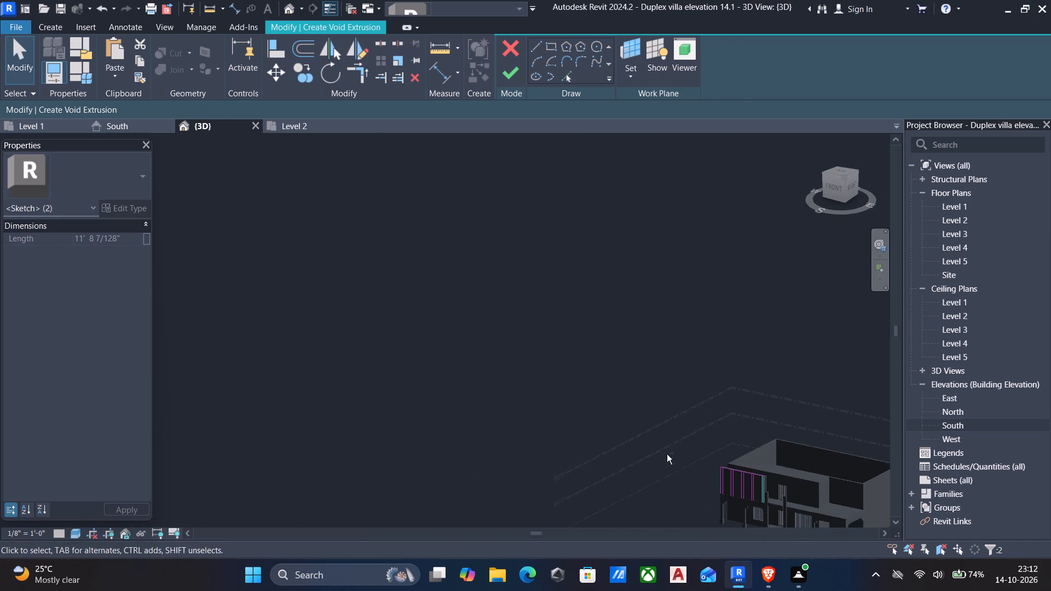
pyautogui.keyDown('shift'); pyautogui.middleClick(667, 454); pyautogui.keyUp('shift')
pyautogui.keyDown('shift'); pyautogui.moveTo(669, 455); pyautogui.dragTo(727, 456, button='middle'); pyautogui.keyUp('shift')
pyautogui.scroll(-1, 773, 494)
pyautogui.scroll(5, 773, 494)
pyautogui.scroll(-1, 768, 469)
pyautogui.scroll(5, 767, 469)
pyautogui.moveTo(714, 476); pyautogui.dragTo(715, 391, button='middle')
pyautogui.press('Escape')
pyautogui.press('`')
pyautogui.moveTo(721, 419); pyautogui.dragTo(714, 390, button='middle')
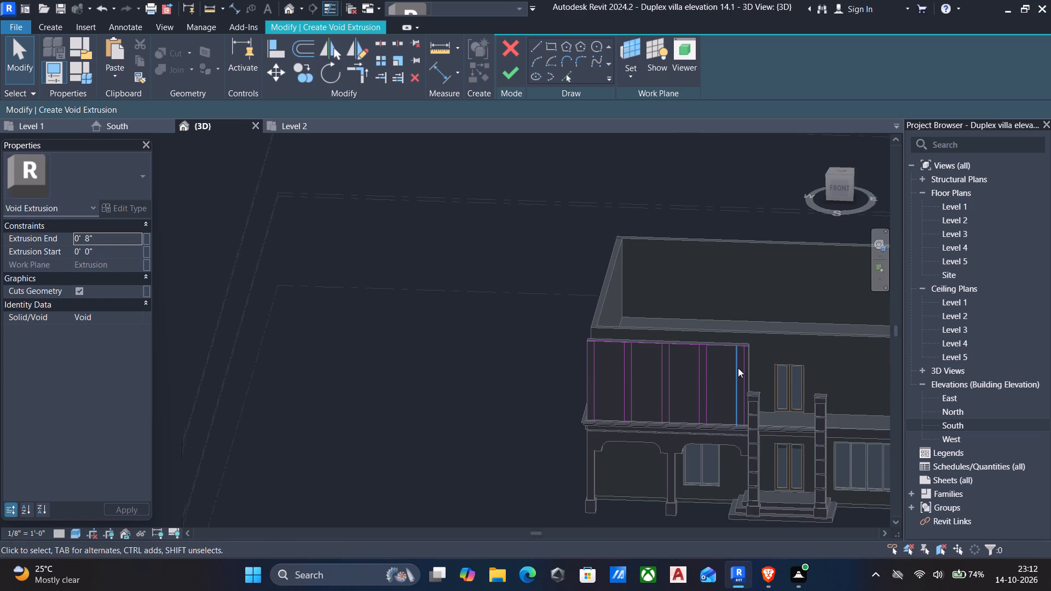
# In the front view, nudge the innermost pier's two sketch lines sideways to align with the panel's inner vertical edge by the entrance column.
pyautogui.click(836, 183)
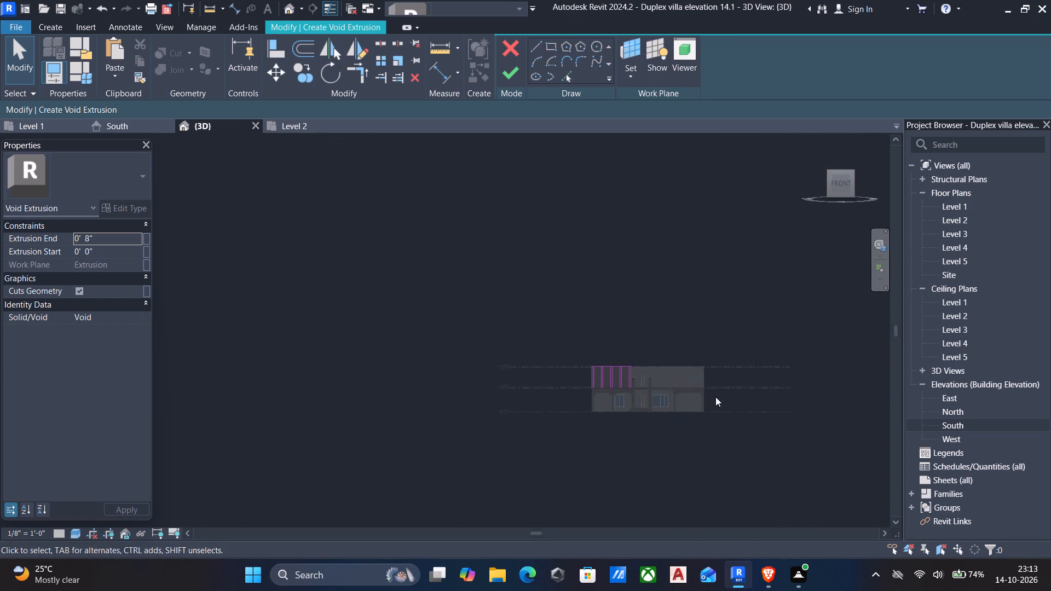
pyautogui.scroll(11, 443, 305)
pyautogui.moveTo(422, 327); pyautogui.dragTo(441, 328, button='middle')
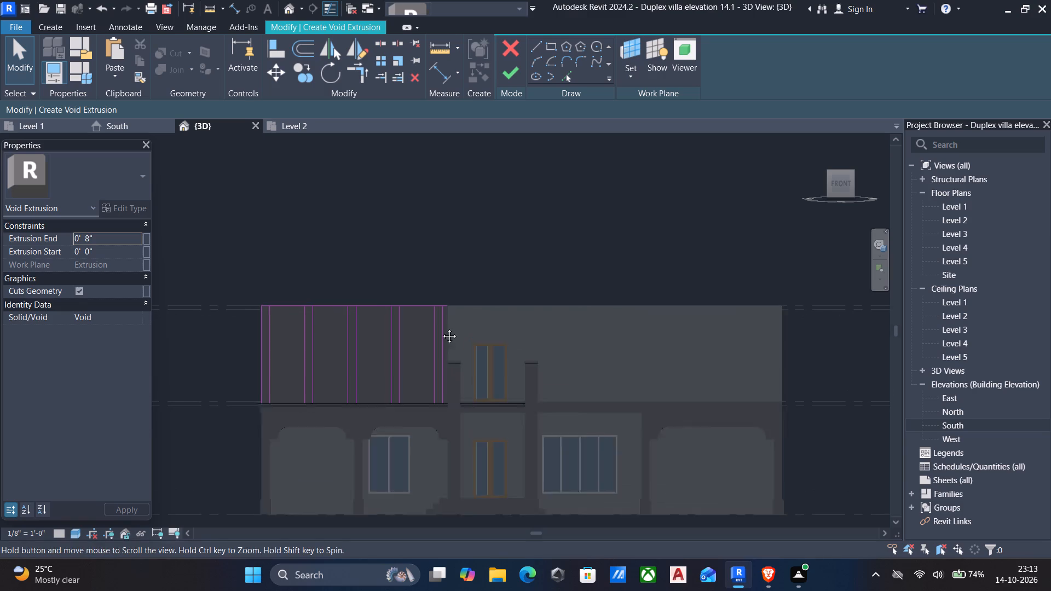
pyautogui.moveTo(441, 328); pyautogui.dragTo(555, 333, button='middle')
pyautogui.scroll(5, 583, 363)
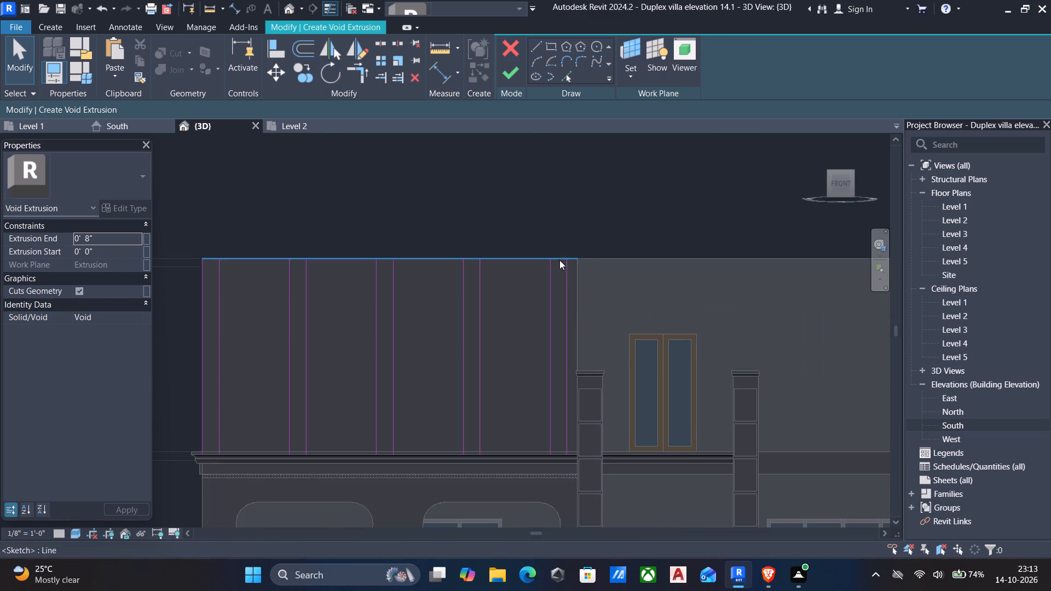
pyautogui.moveTo(495, 248); pyautogui.dragTo(569, 341)
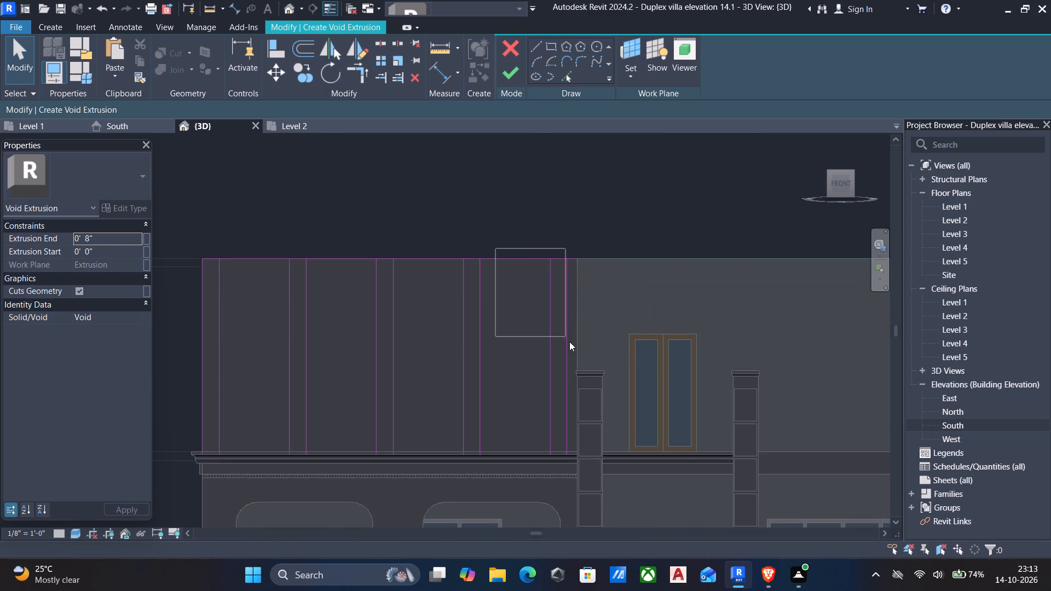
pyautogui.moveTo(569, 341); pyautogui.dragTo(614, 489)
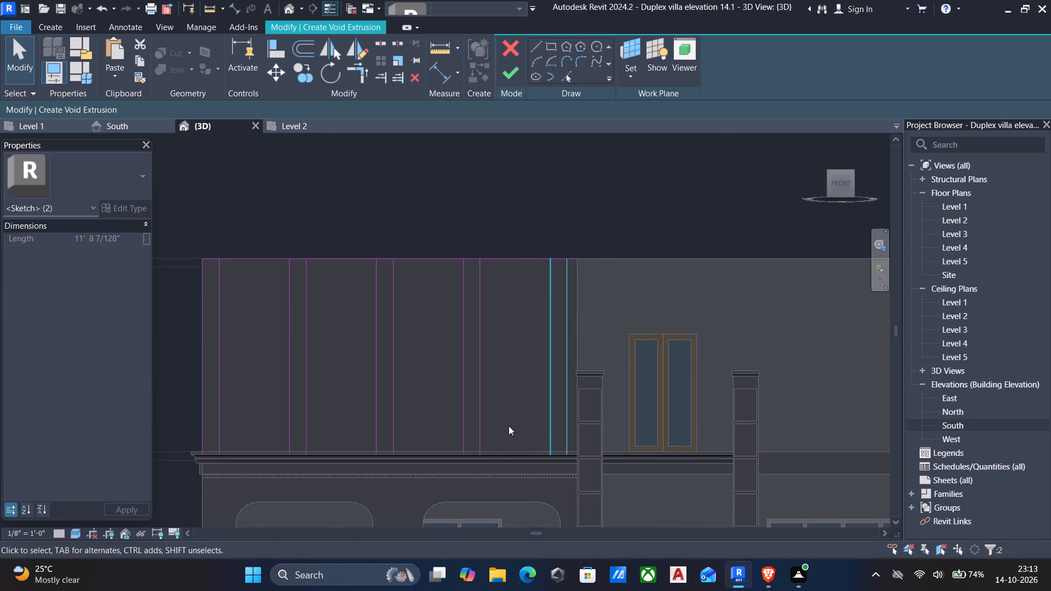
pyautogui.press('Right')
pyautogui.press('Right')
pyautogui.press('Right')
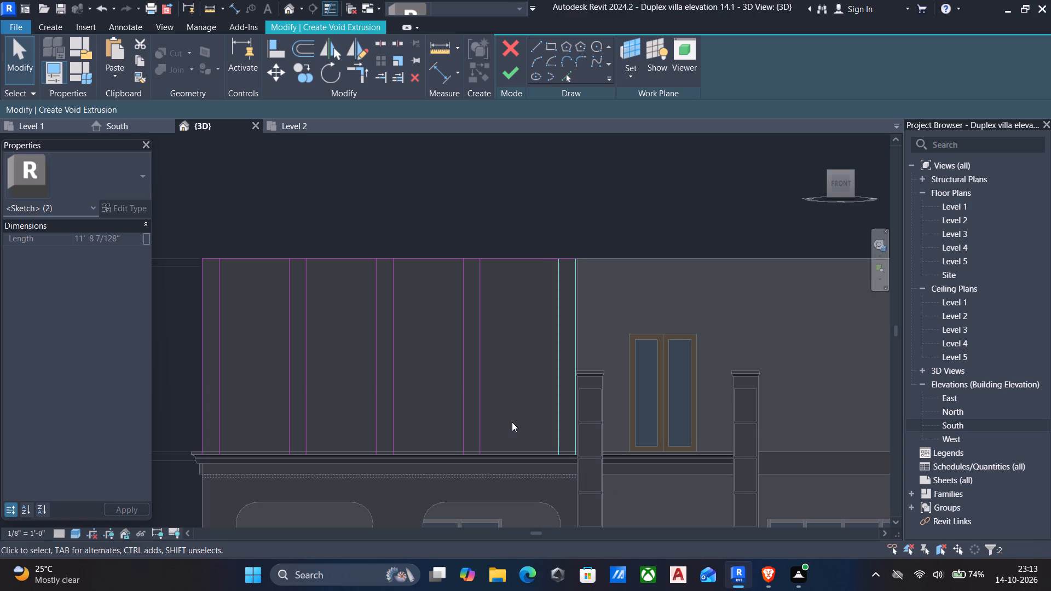
# Nudge the innermost pier's line pair sideways and align its outer line exactly with the panel's inner vertical edge.
pyautogui.scroll(5, 560, 288)
pyautogui.press('Right')
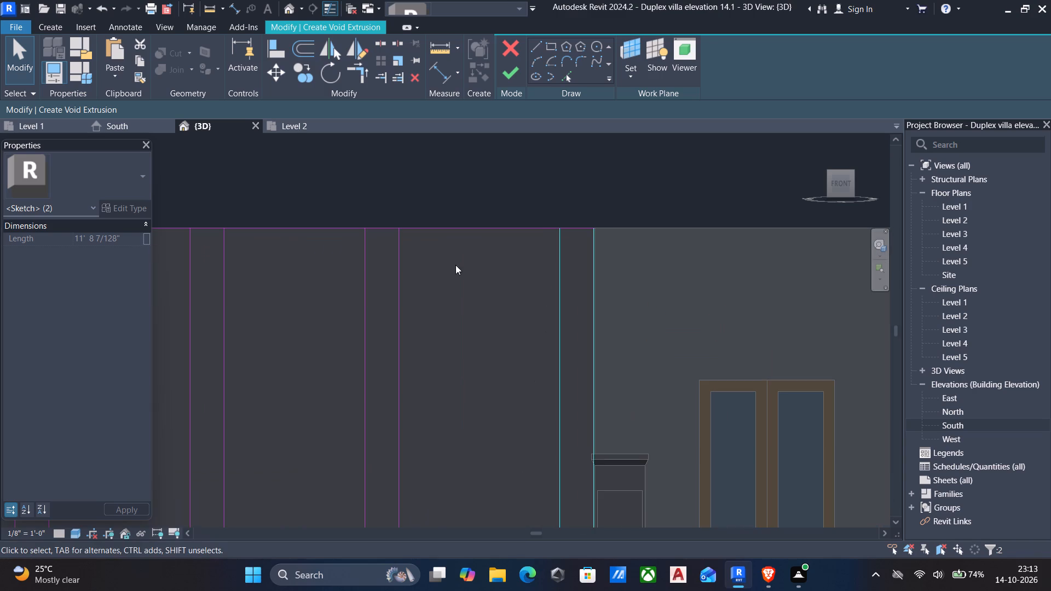
pyautogui.scroll(5, 543, 325)
pyautogui.scroll(3, 642, 367)
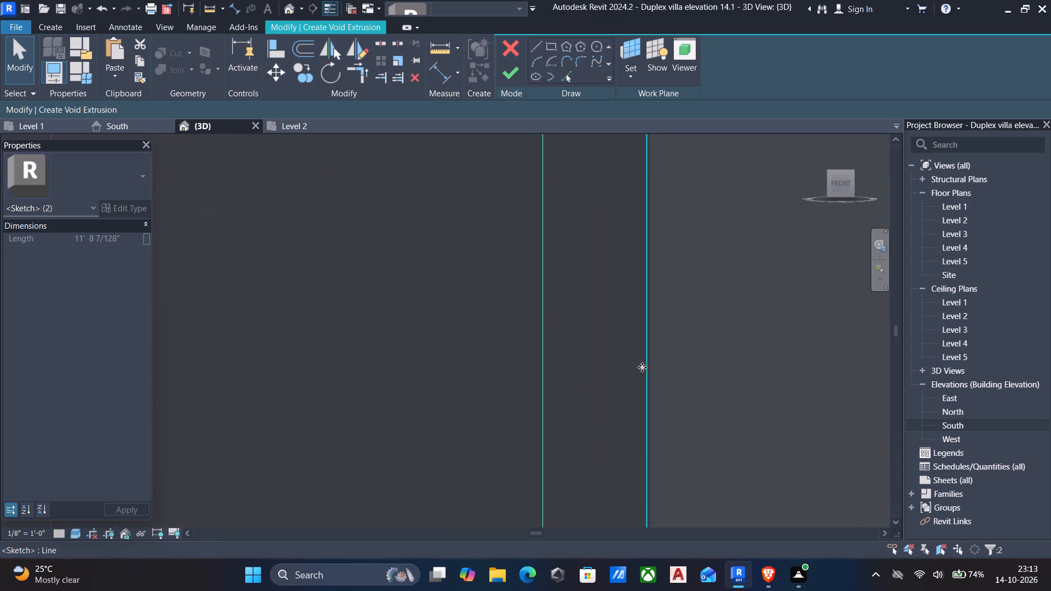
pyautogui.scroll(7, 642, 367)
pyautogui.press('Right')
pyautogui.press('Right')
pyautogui.press('Right')
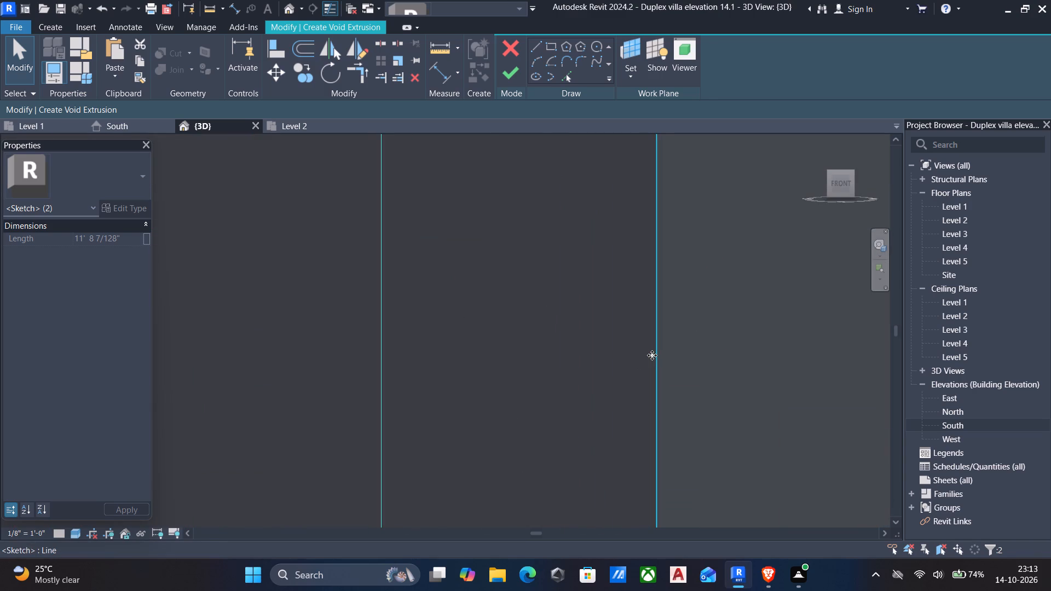
pyautogui.press('Right')
pyautogui.write('al')
pyautogui.scroll(5, 663, 363)
pyautogui.click(652, 367)
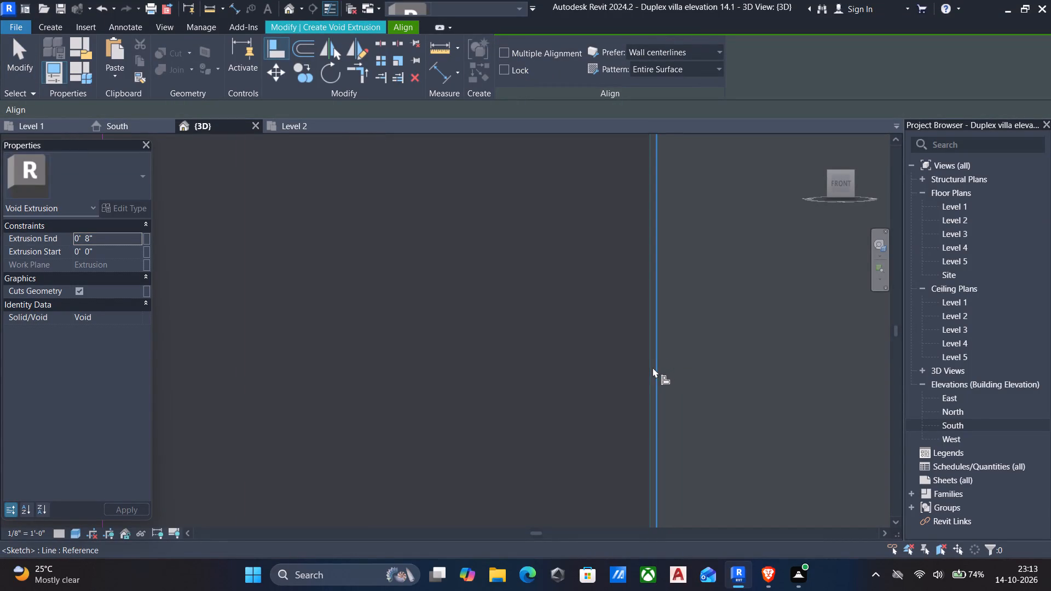
pyautogui.click(659, 360)
pyautogui.scroll(-20, 659, 361)
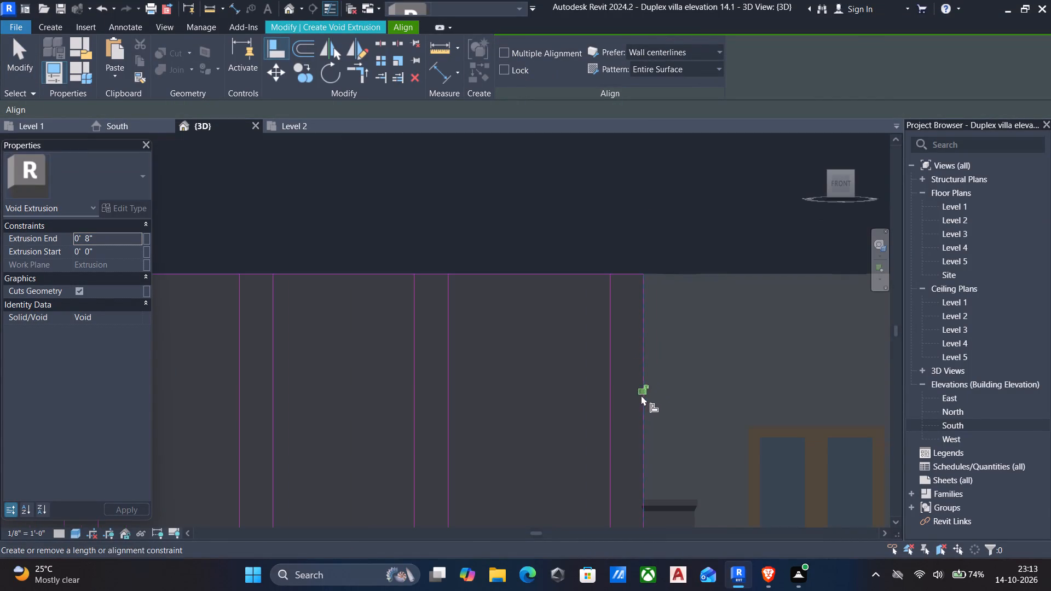
pyautogui.moveTo(633, 366); pyautogui.dragTo(646, 366, button='middle')
pyautogui.moveTo(663, 365); pyautogui.dragTo(688, 362, button='middle')
pyautogui.press('Escape')
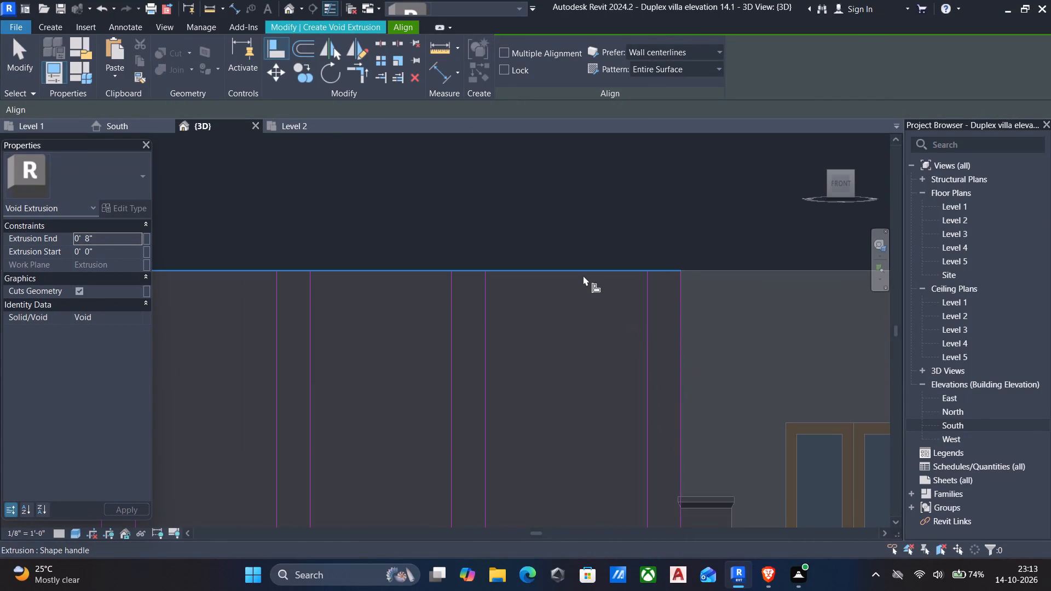
# Delete the horizontal sketch line along the panel's top edge.
pyautogui.click(583, 275)
pyautogui.press('Delete')
pyautogui.click(546, 272)
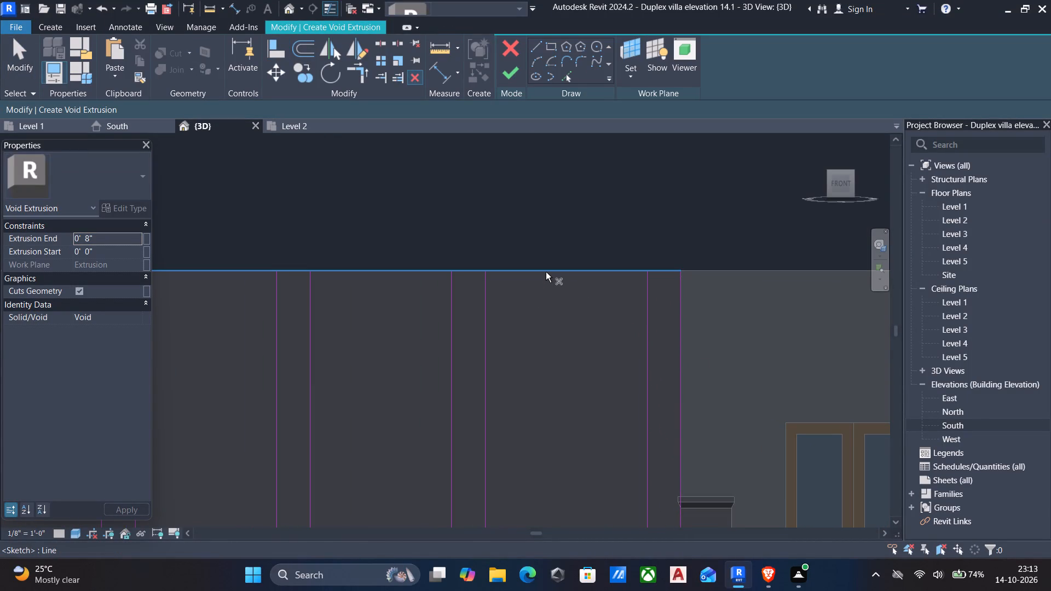
pyautogui.press('Delete')
# Nudge the three intermediate piers' line pairs sideways toward the entrance column to even out the pier spacing.
pyautogui.scroll(-5, 515, 283)
pyautogui.moveTo(498, 322); pyautogui.dragTo(550, 314, button='middle')
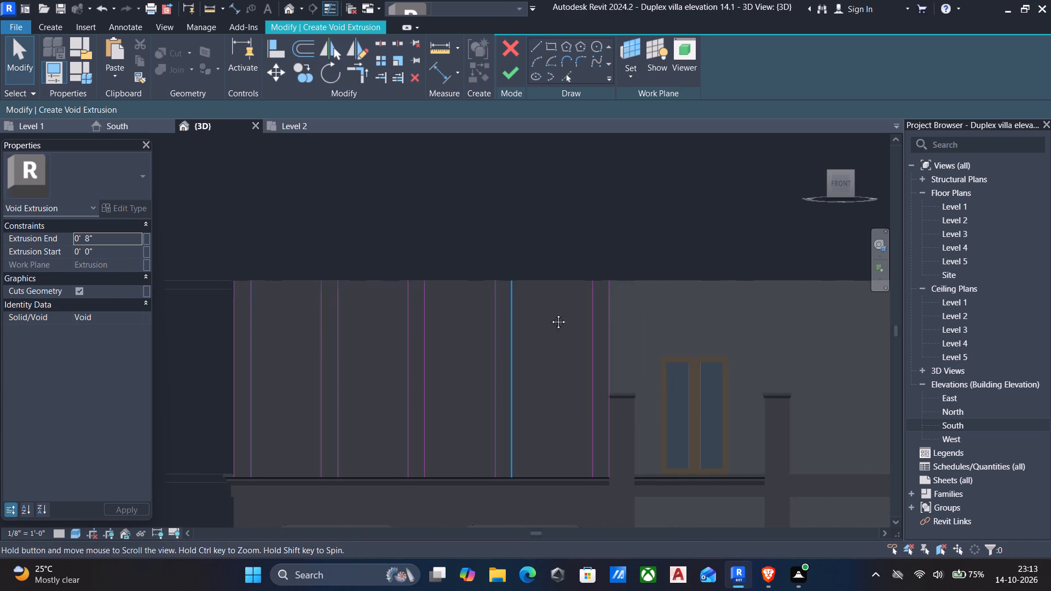
pyautogui.moveTo(550, 314); pyautogui.dragTo(565, 311, button='middle')
pyautogui.moveTo(502, 252); pyautogui.dragTo(605, 487)
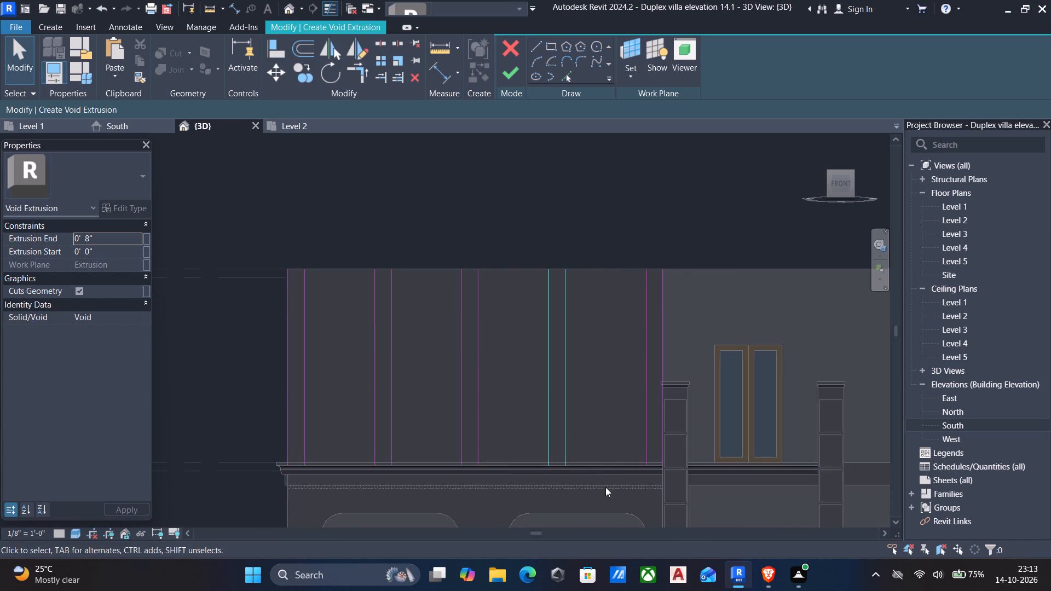
pyautogui.press('Right')
pyautogui.press('Right')
pyautogui.moveTo(433, 260); pyautogui.dragTo(515, 461)
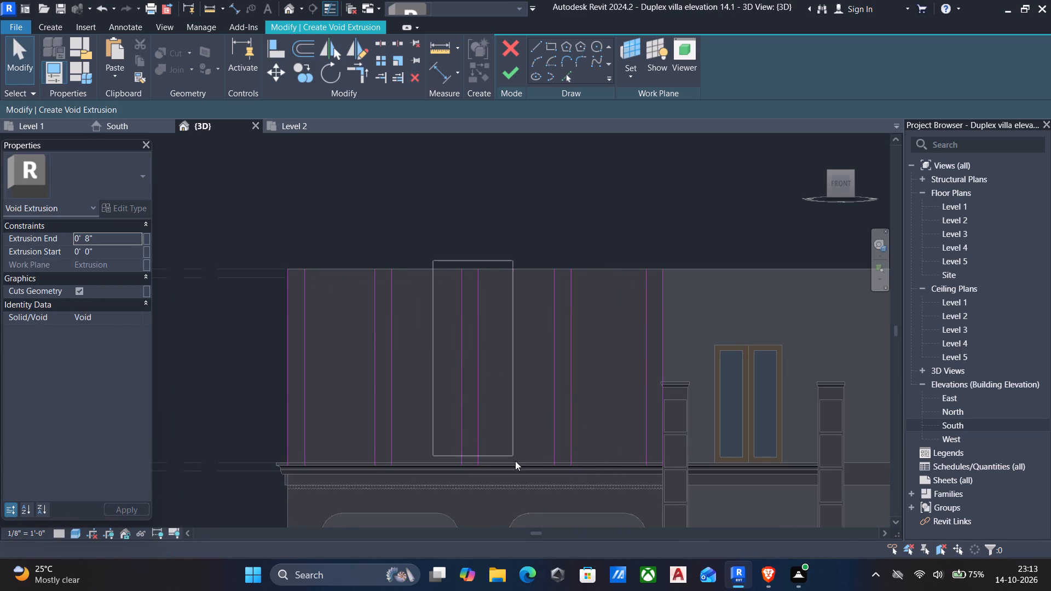
pyautogui.moveTo(515, 461); pyautogui.dragTo(530, 502)
pyautogui.press('Right')
pyautogui.moveTo(353, 255); pyautogui.dragTo(449, 493)
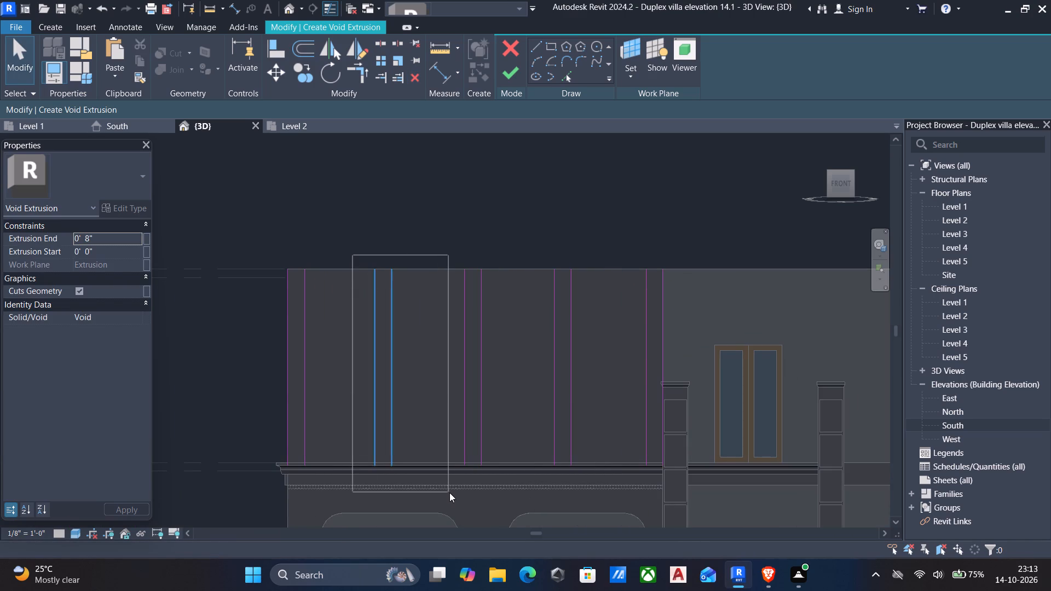
pyautogui.moveTo(449, 493); pyautogui.dragTo(449, 496)
pyautogui.press('Right')
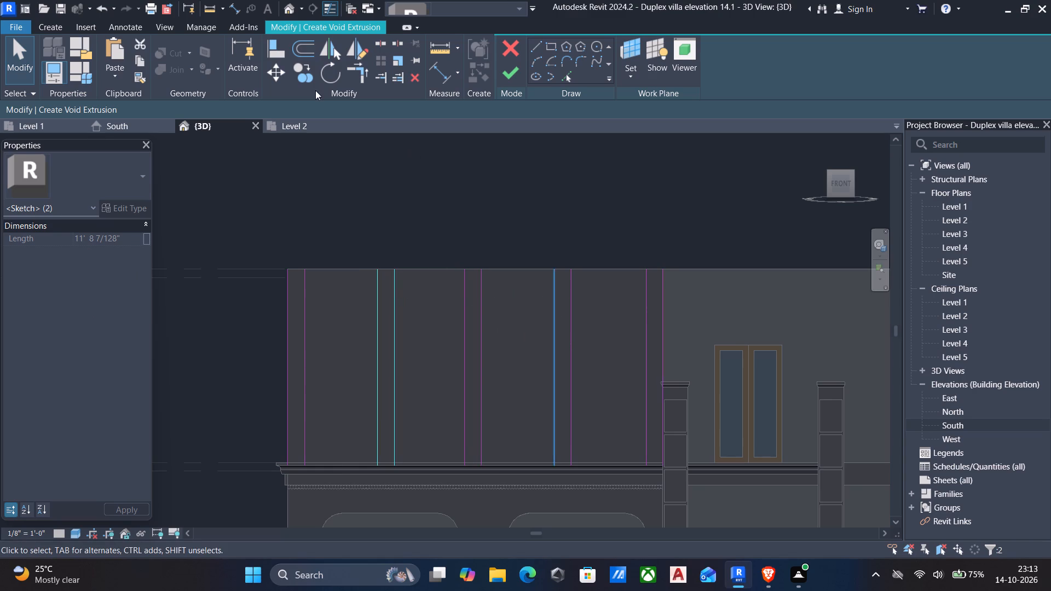
# Sketch a semicircular arch of about 2' 2" radius between the piers in each of the four bays, at matching heights.
pyautogui.click(534, 65)
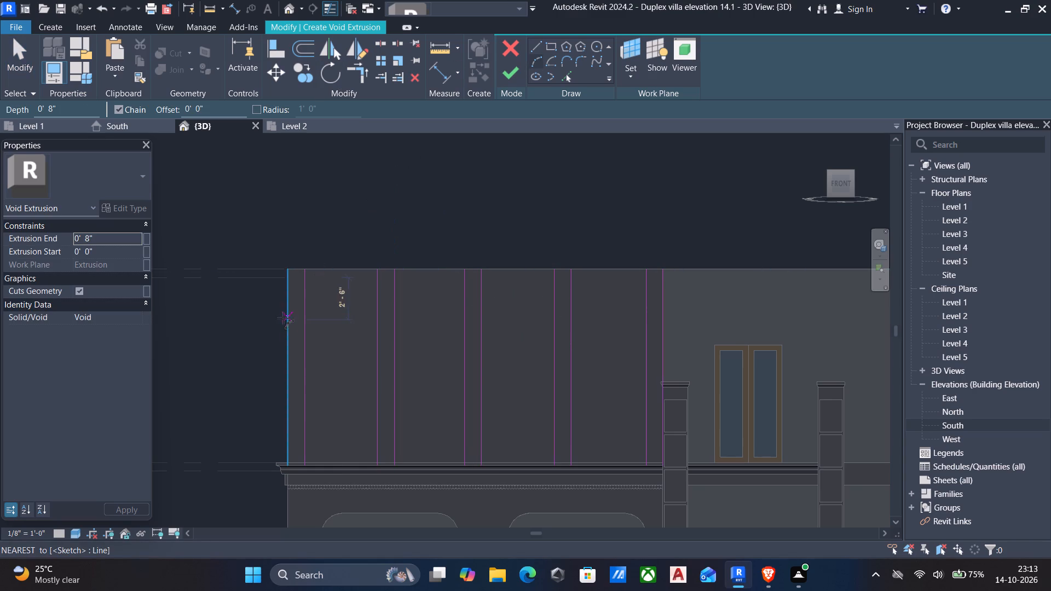
pyautogui.click(303, 342)
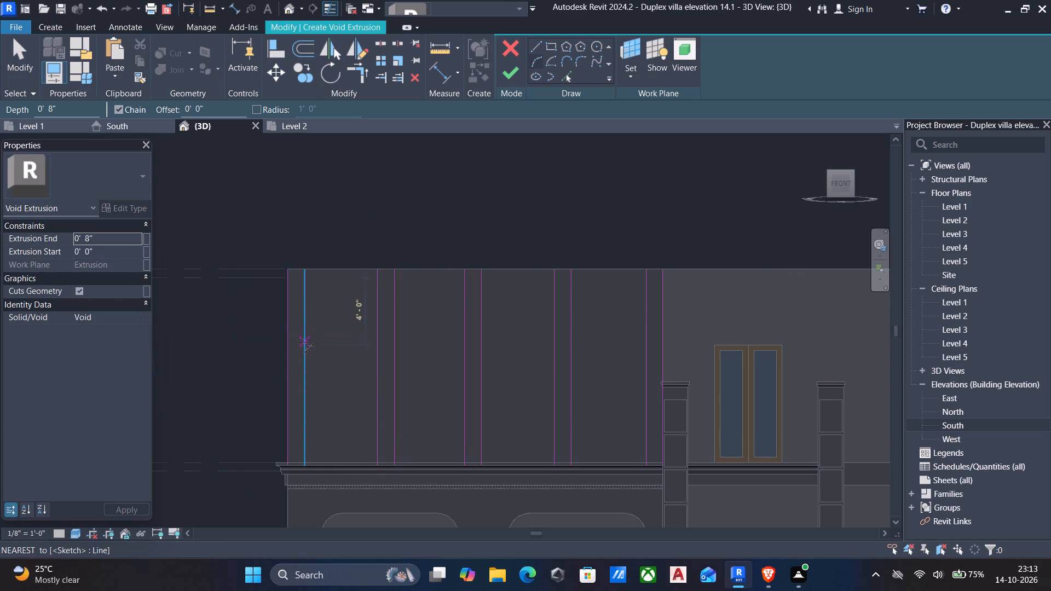
pyautogui.click(374, 340)
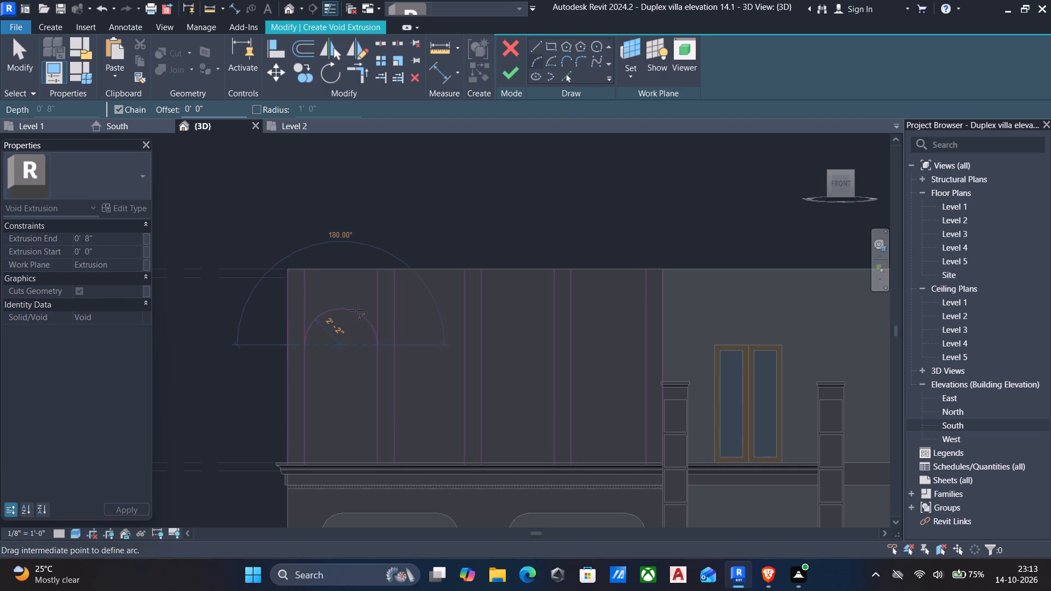
pyautogui.click(354, 304)
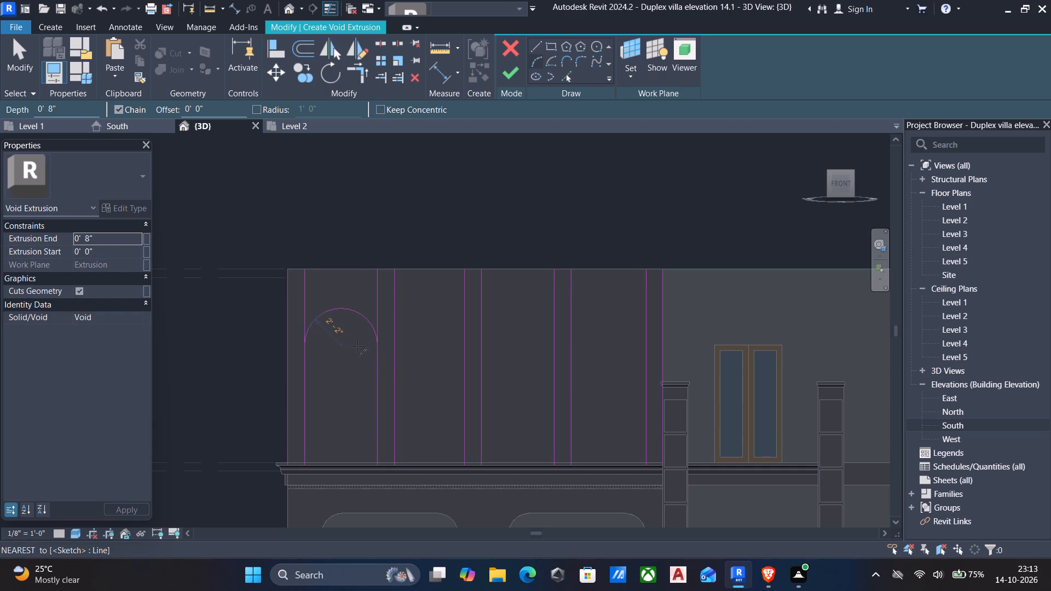
pyautogui.click(394, 347)
pyautogui.click(466, 347)
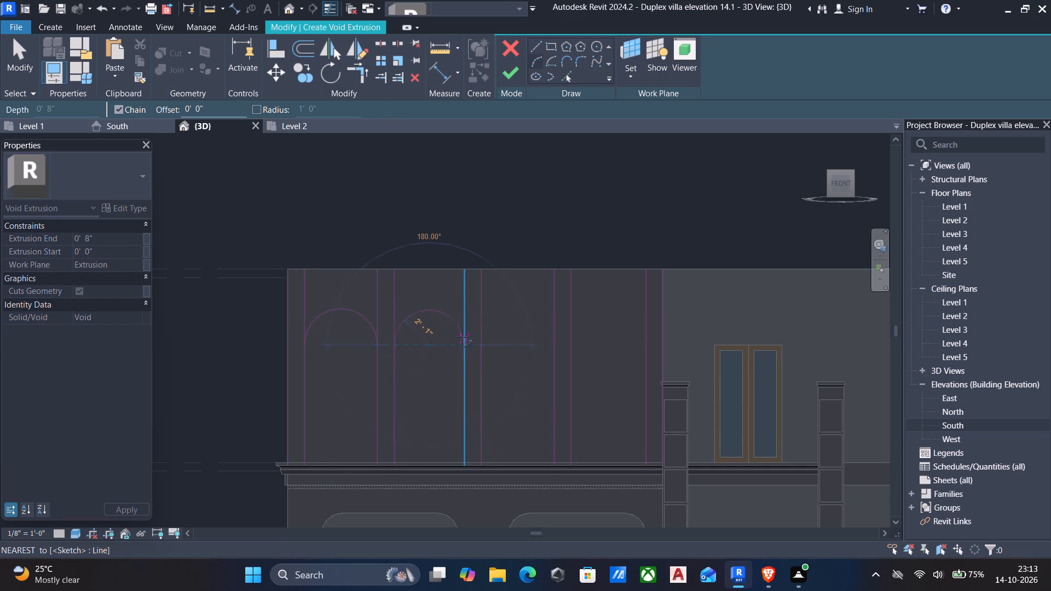
pyautogui.scroll(3, 457, 321)
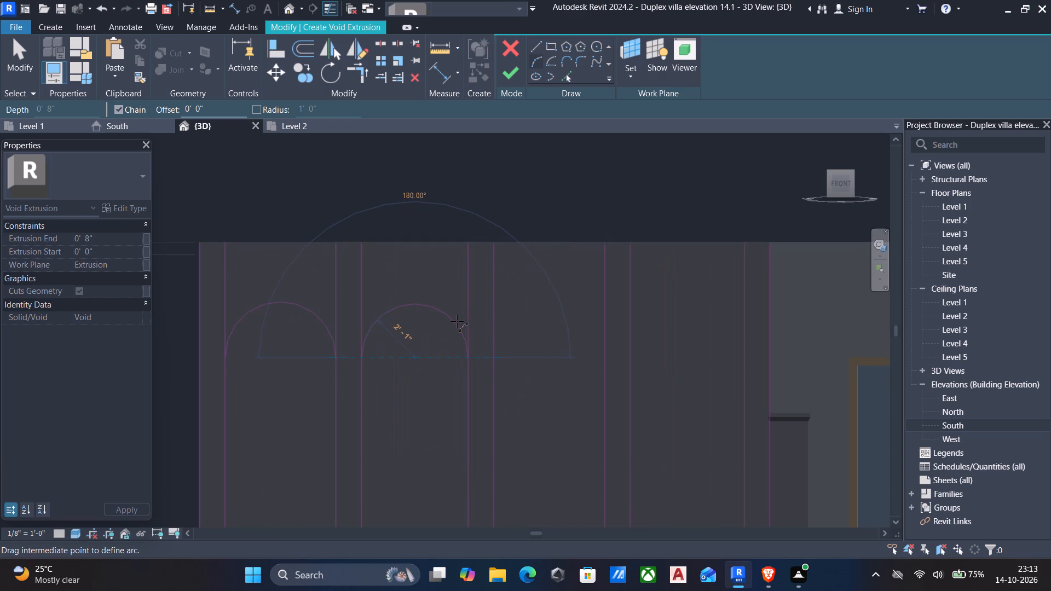
pyautogui.click(457, 321)
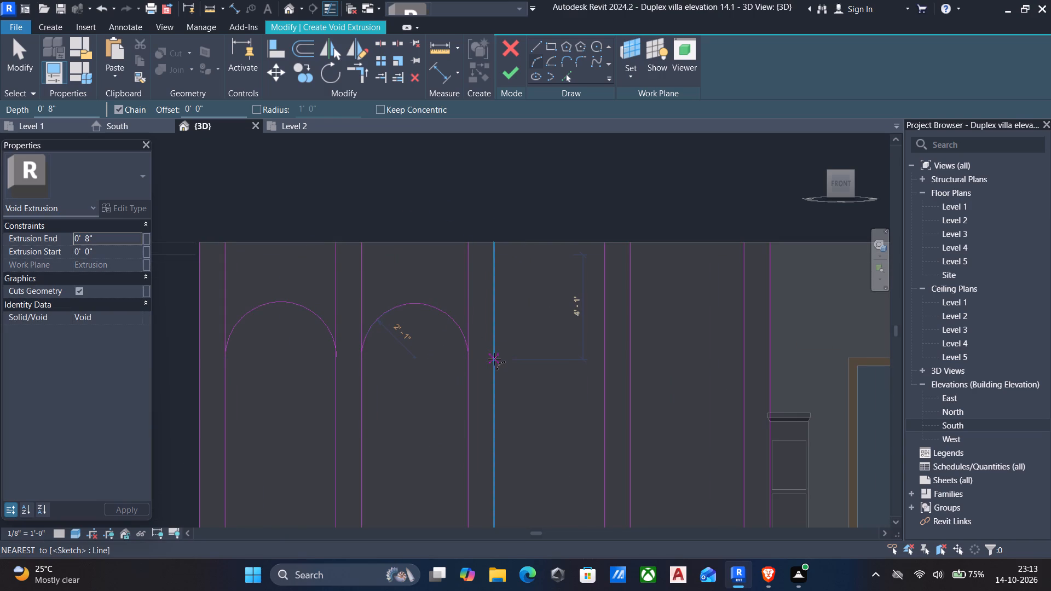
pyautogui.click(493, 358)
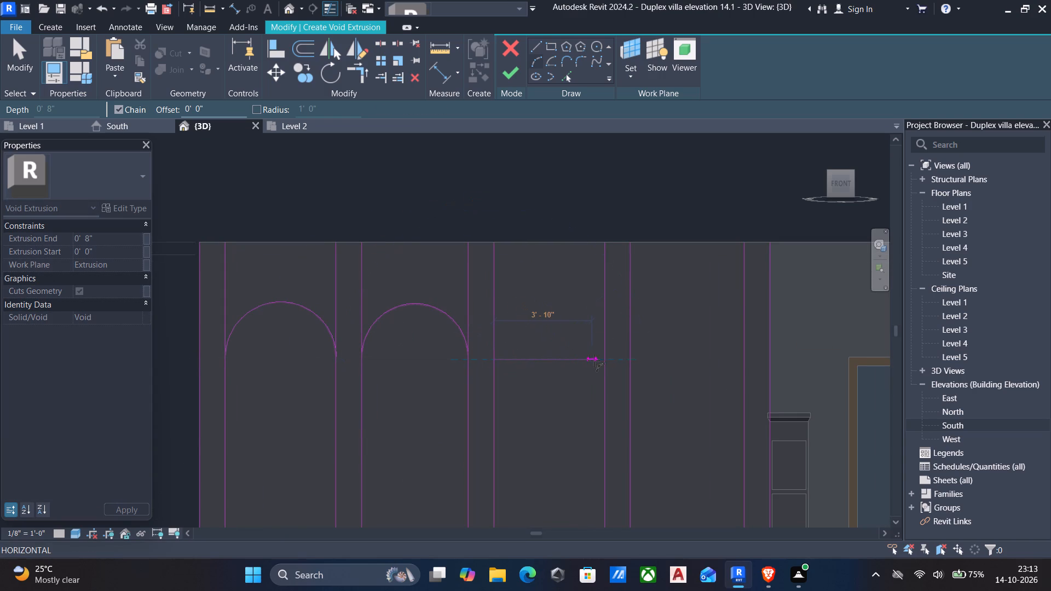
pyautogui.click(601, 361)
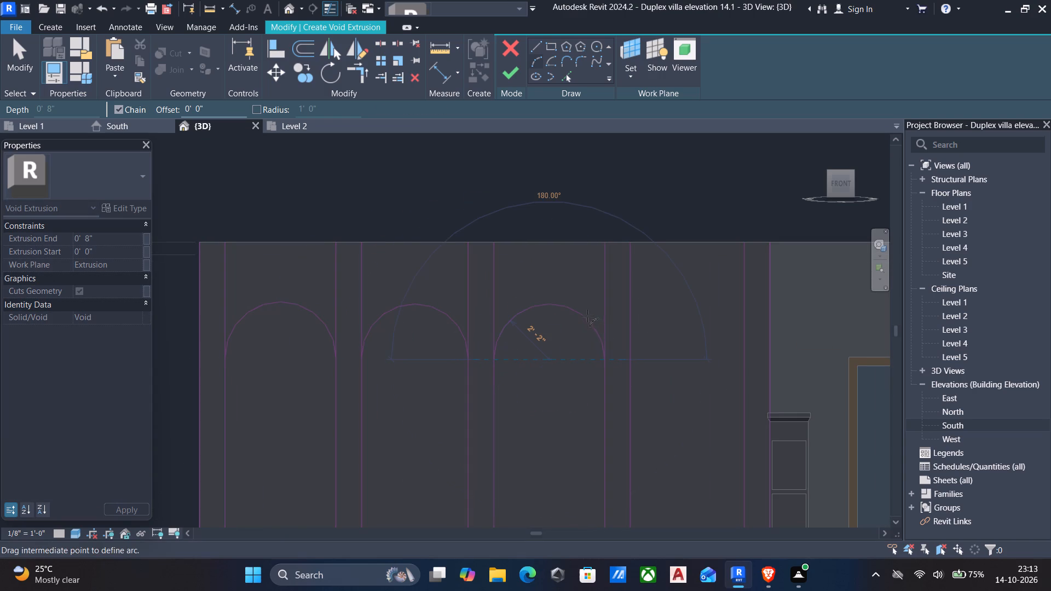
pyautogui.click(587, 316)
pyautogui.click(628, 360)
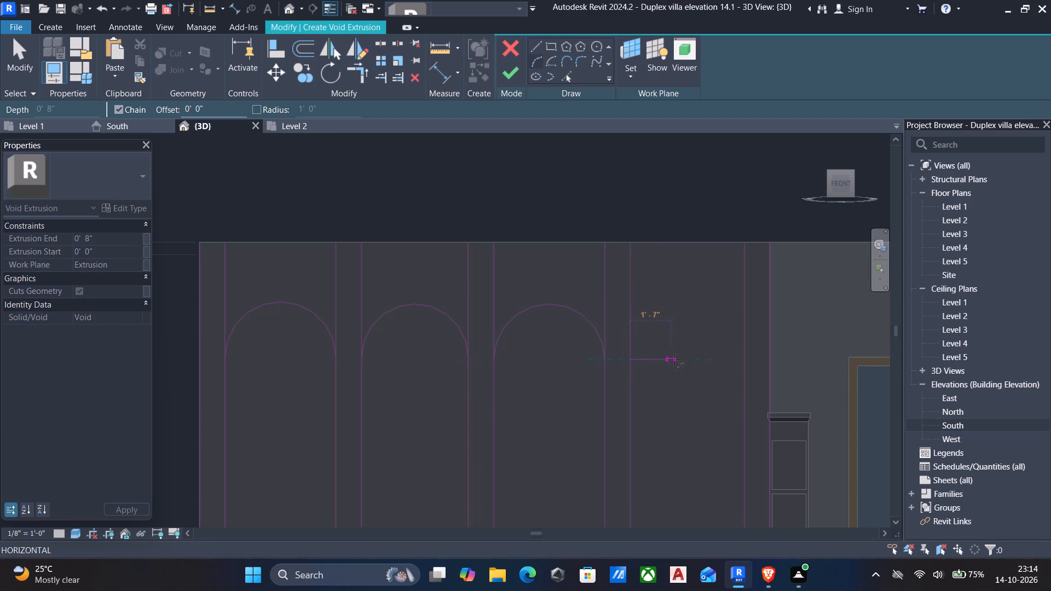
pyautogui.click(746, 361)
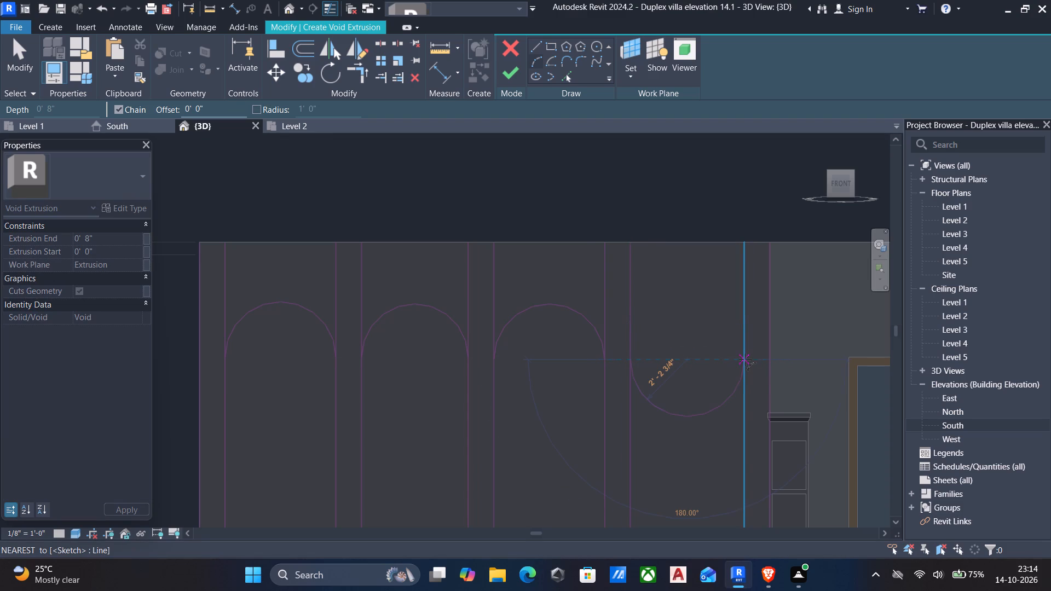
pyautogui.click(734, 325)
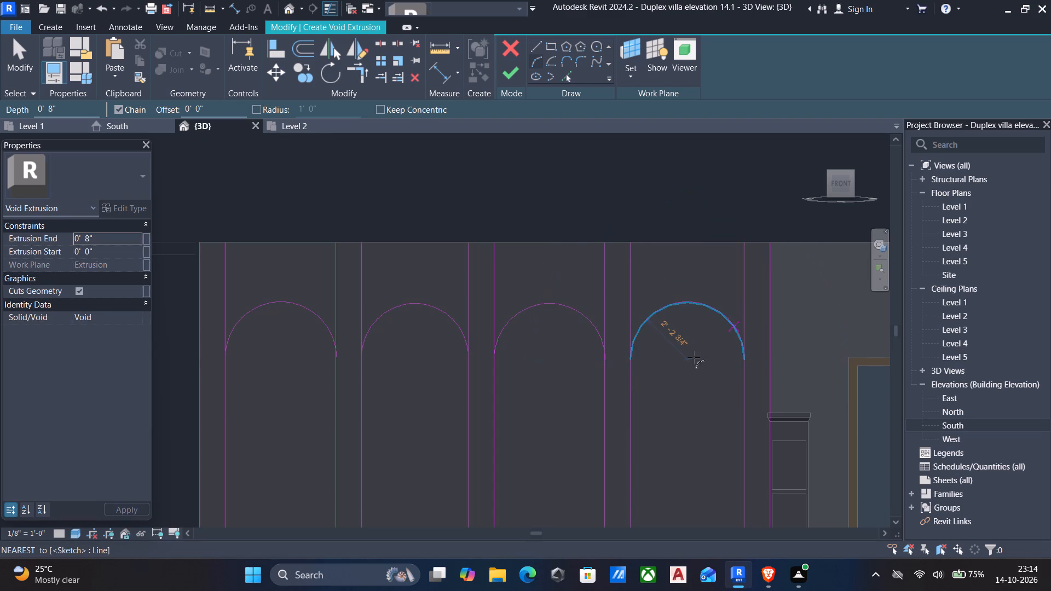
# Trim the vertical pier lines to the arch ends in the two outer bays, keeping the parts below the arches.
pyautogui.scroll(-3, 690, 363)
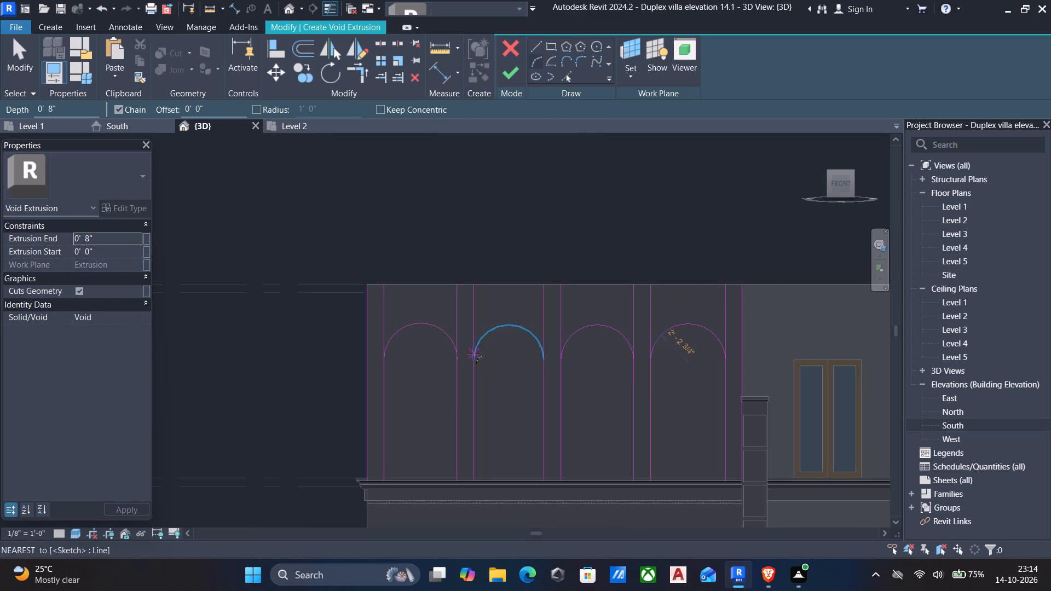
pyautogui.write('tr')
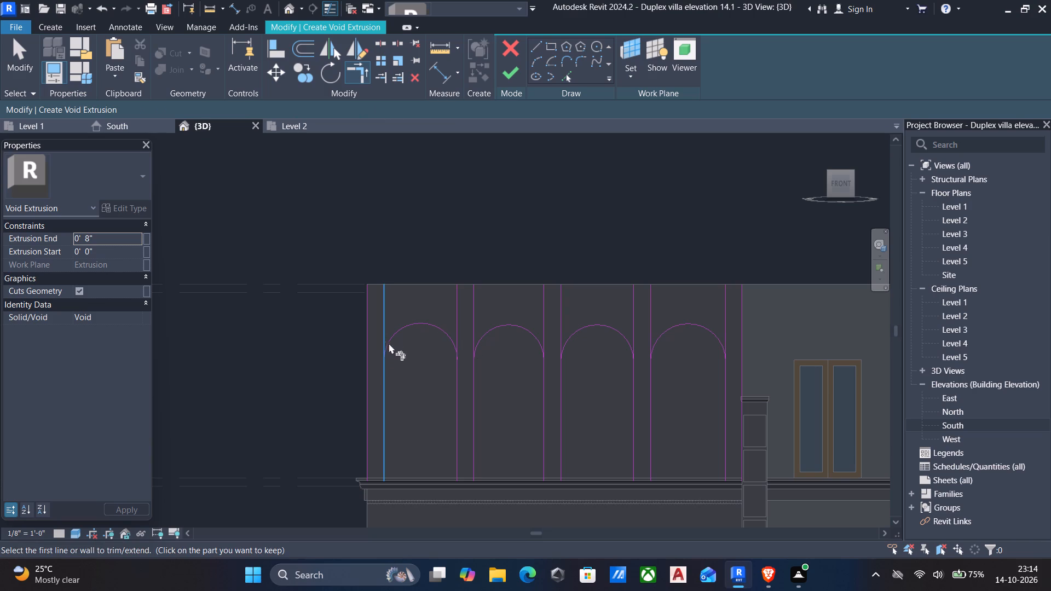
pyautogui.click(382, 391)
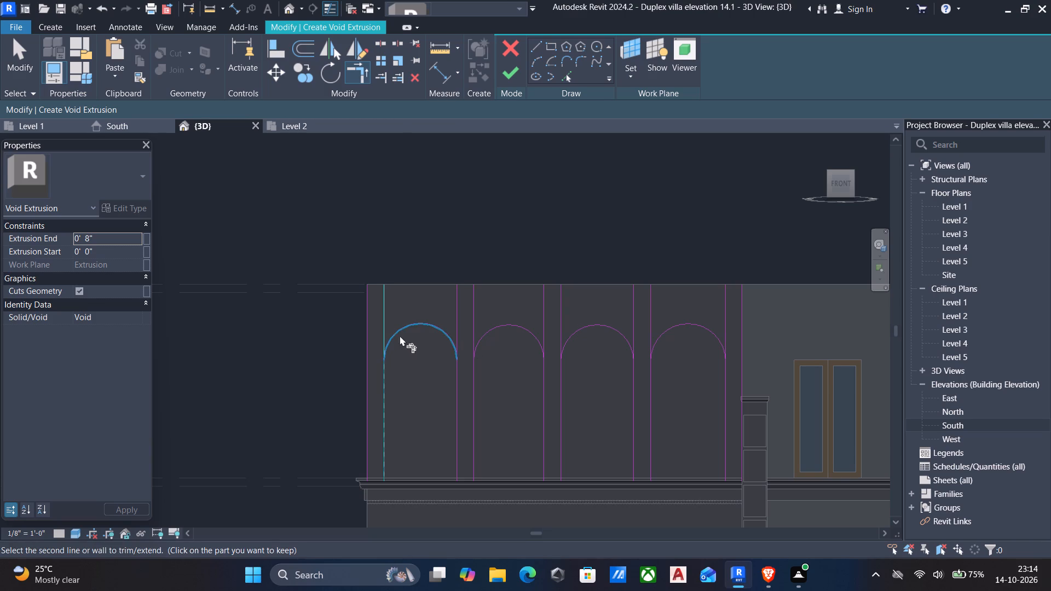
pyautogui.click(400, 334)
pyautogui.click(459, 400)
pyautogui.click(440, 331)
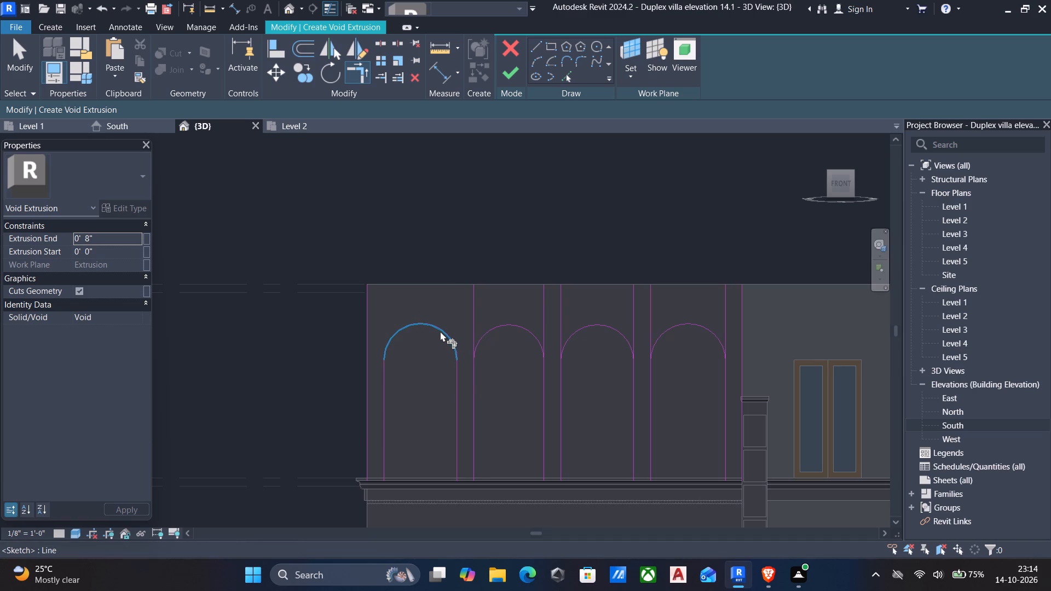
pyautogui.click(478, 375)
pyautogui.click(488, 341)
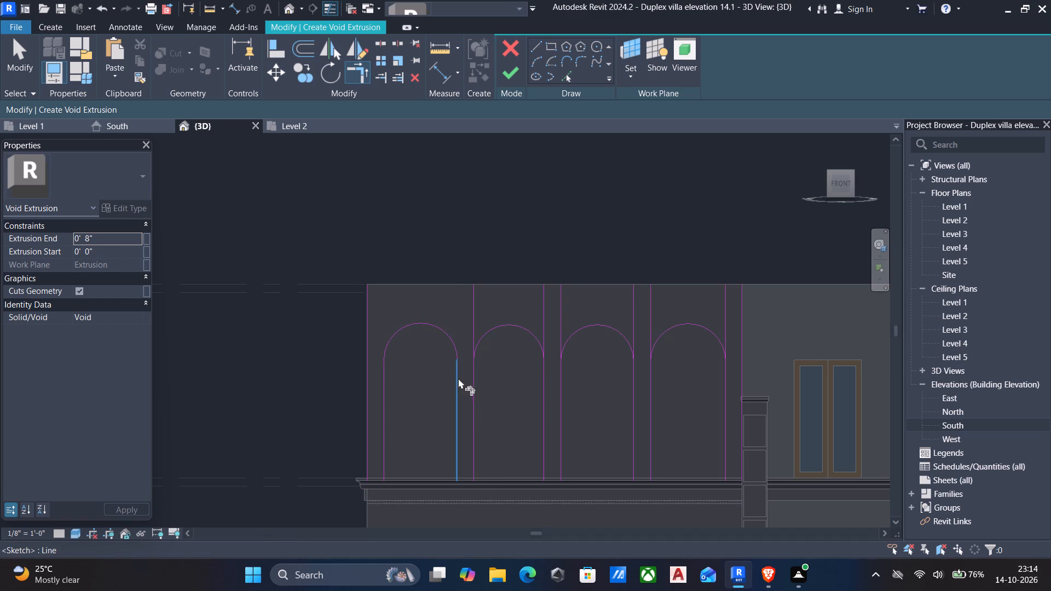
pyautogui.click(476, 381)
pyautogui.click(486, 328)
pyautogui.click(545, 376)
pyautogui.click(526, 332)
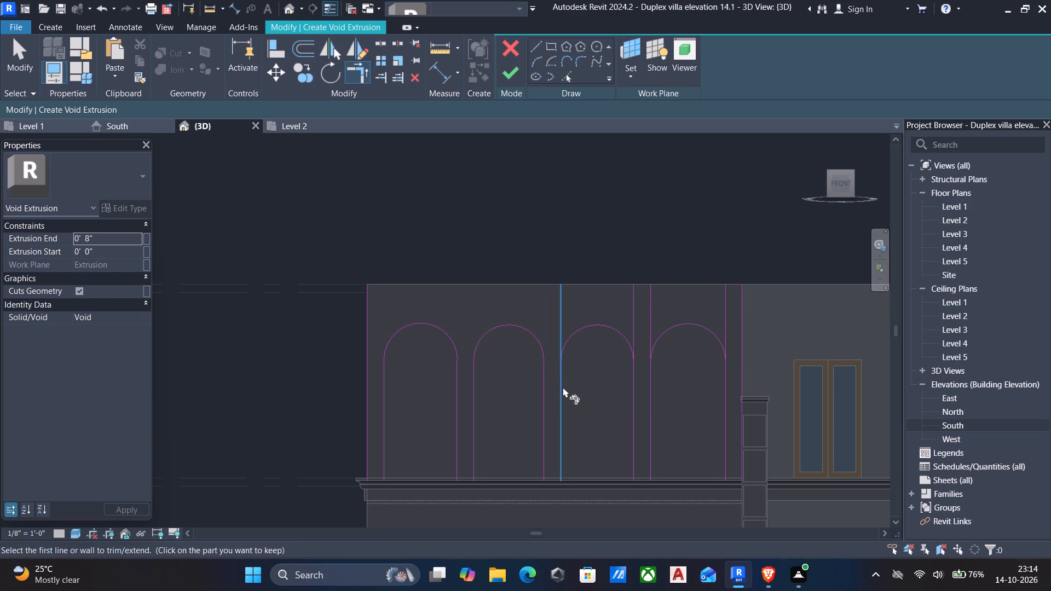
# Trim the vertical pier lines to the arch ends in the two bays nearest the entrance, keeping the parts below the arches.
pyautogui.click(563, 387)
pyautogui.click(571, 333)
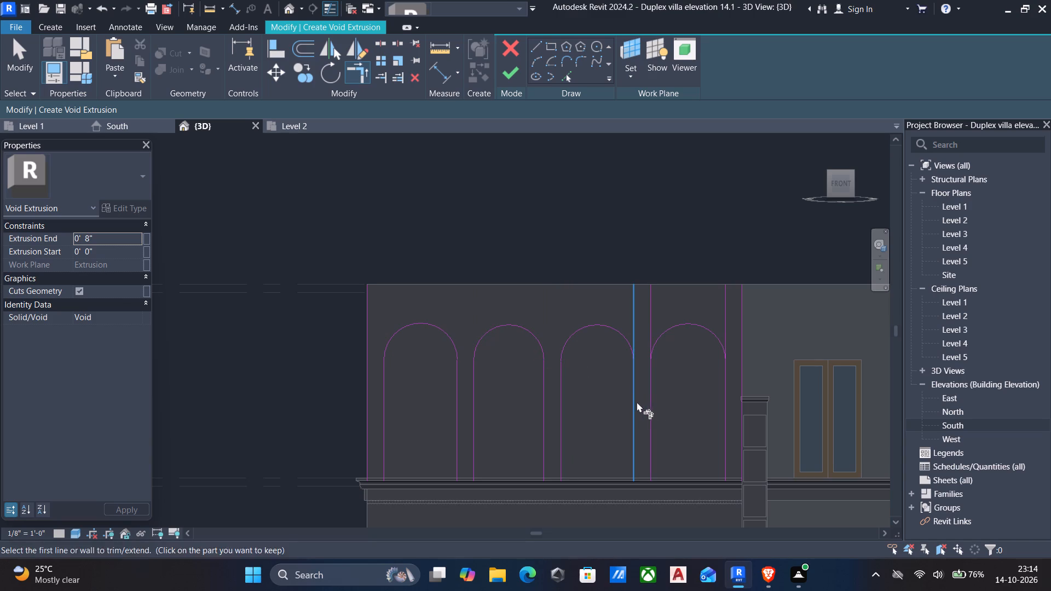
pyautogui.click(636, 403)
pyautogui.click(608, 329)
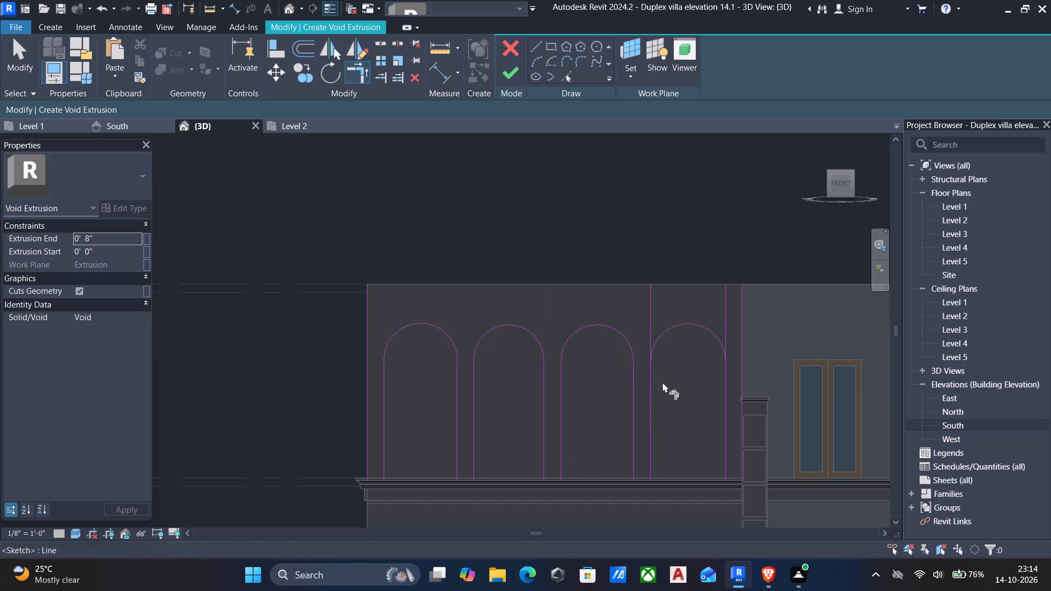
pyautogui.click(652, 394)
pyautogui.click(665, 336)
pyautogui.click(726, 407)
pyautogui.click(700, 322)
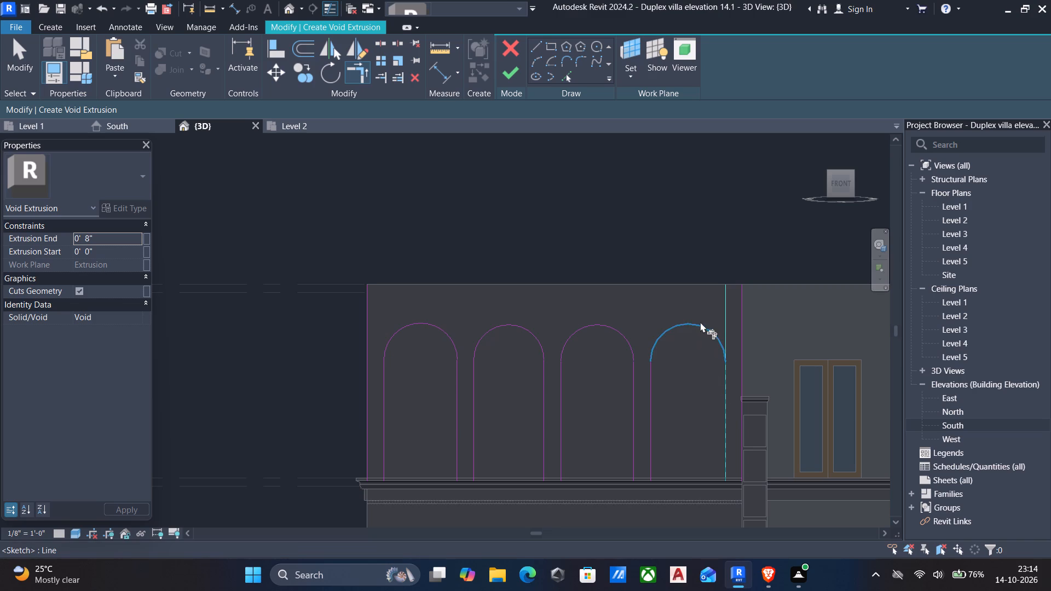
# Delete the full-height vertical sketch line beside the entrance column.
pyautogui.press('Escape')
pyautogui.click(743, 348)
pyautogui.press('Delete')
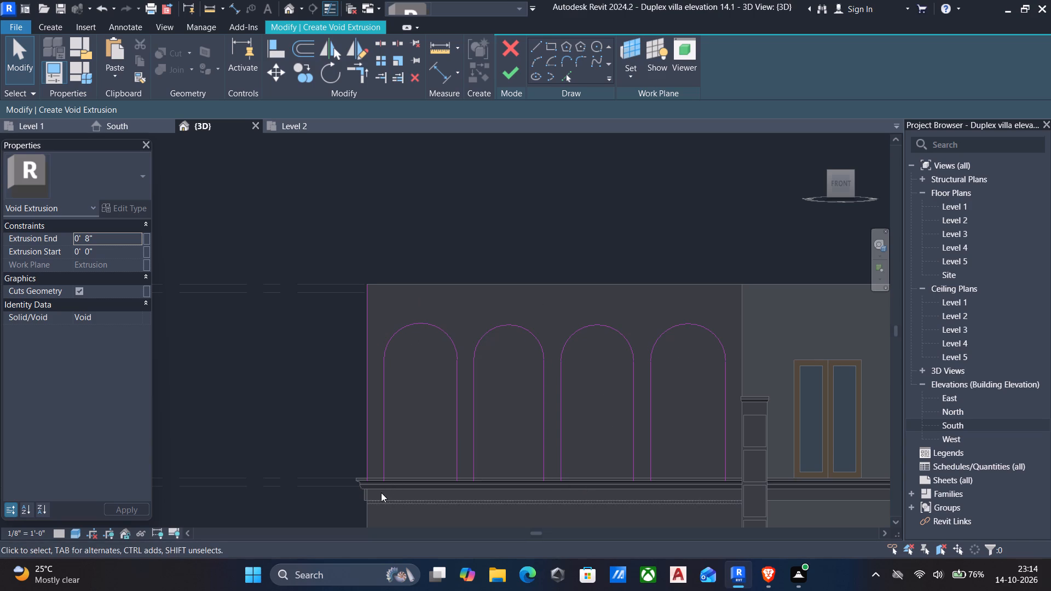
# Draw short horizontal lines closing the bases of the outermost pier and the first intermediate pier, joining each pair of vertical lines.
pyautogui.scroll(3, 381, 494)
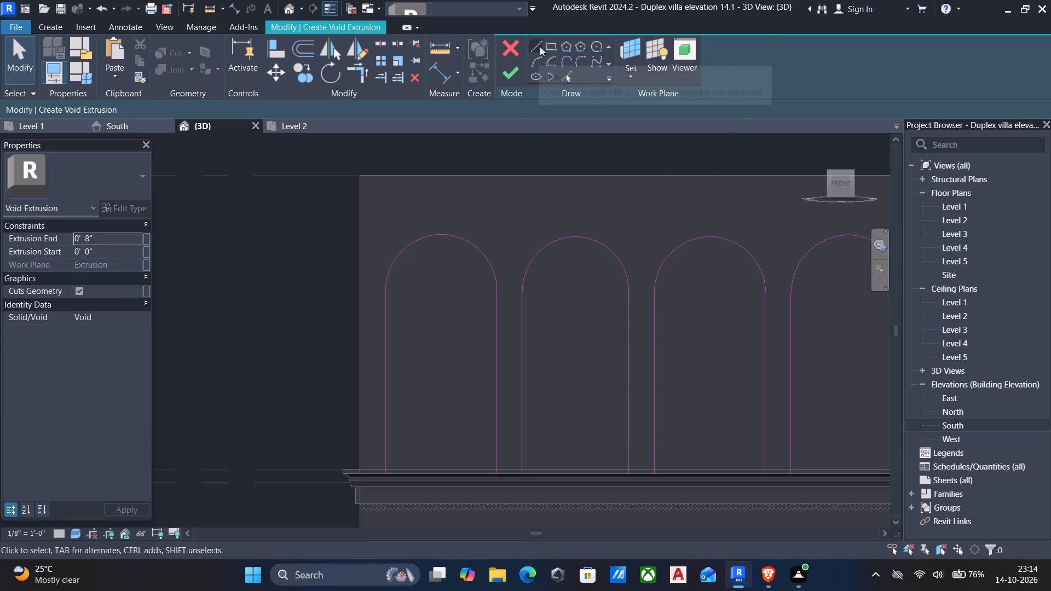
pyautogui.click(540, 47)
pyautogui.scroll(9, 356, 479)
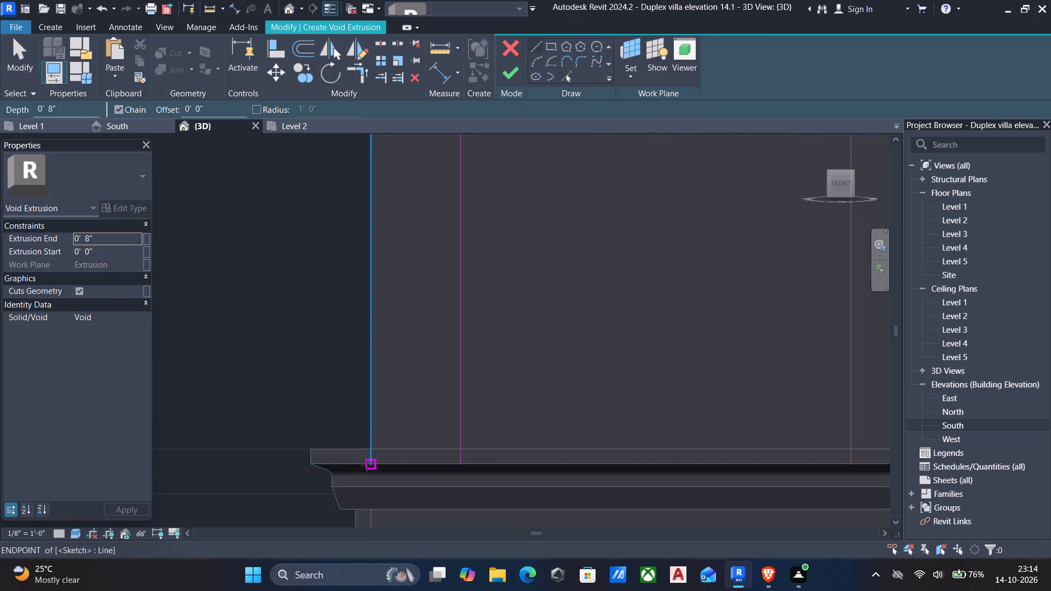
pyautogui.click(368, 465)
pyautogui.click(464, 466)
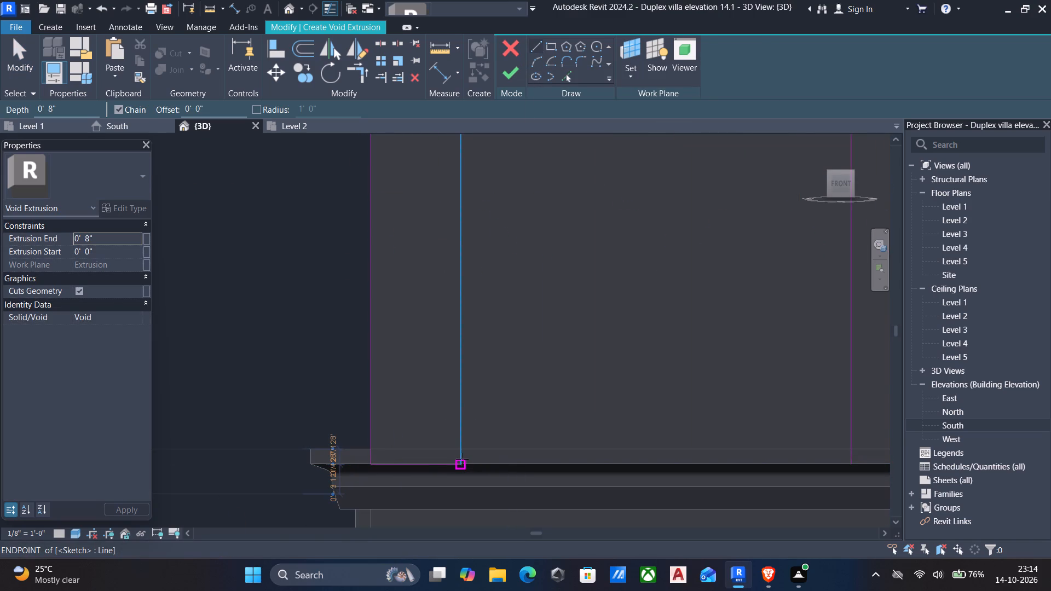
pyautogui.moveTo(460, 461); pyautogui.dragTo(408, 453, button='middle')
pyautogui.scroll(-3, 400, 449)
pyautogui.press('Escape')
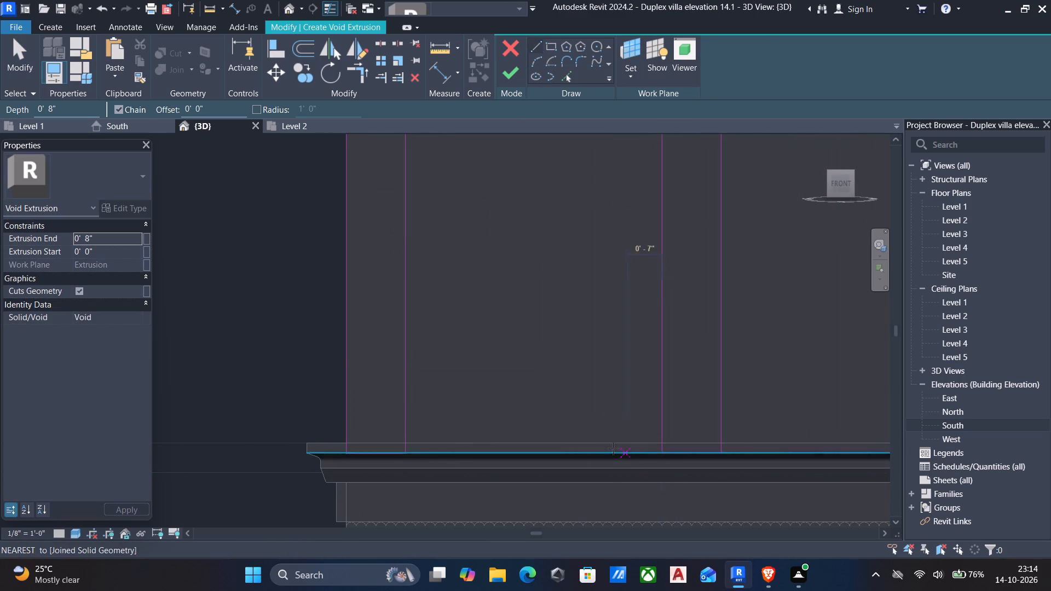
pyautogui.click(657, 456)
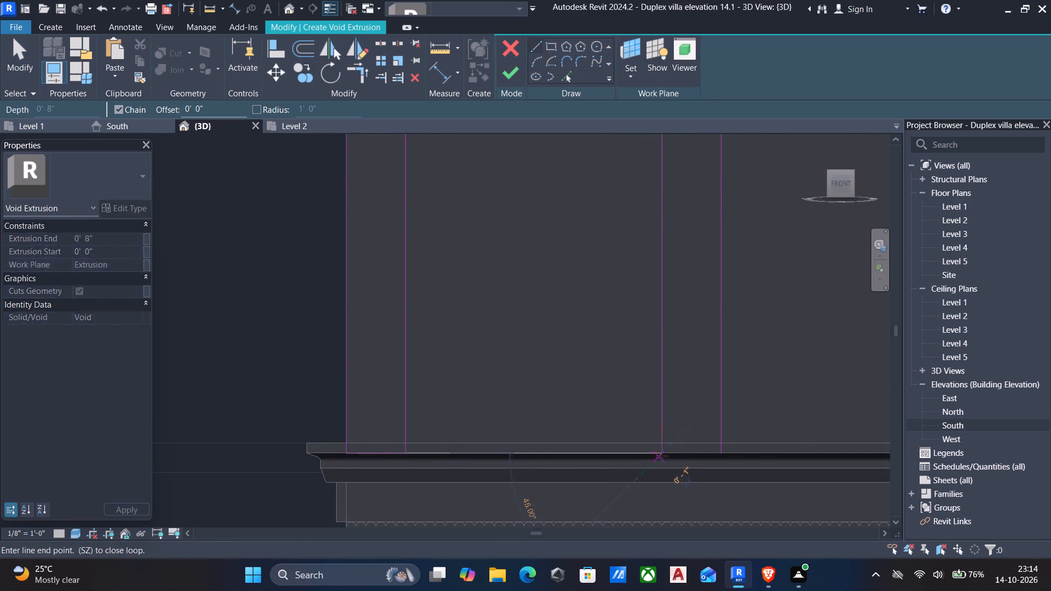
pyautogui.click(721, 457)
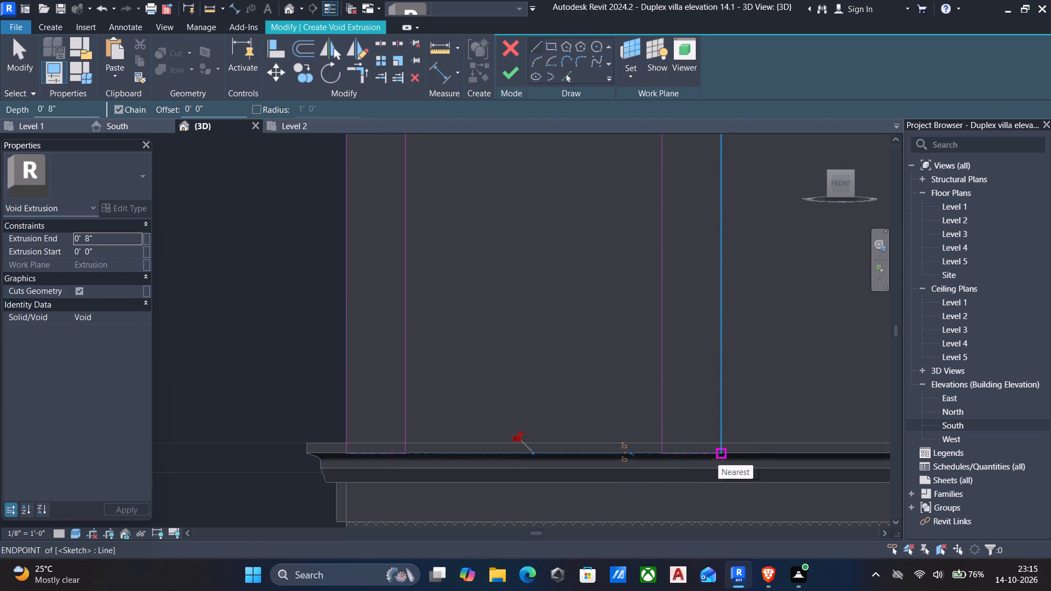
pyautogui.press('Escape')
# Draw short horizontal lines closing the bases of the remaining two intermediate piers along the top of the cornice.
pyautogui.scroll(-5, 674, 473)
pyautogui.moveTo(609, 431); pyautogui.dragTo(513, 402, button='middle')
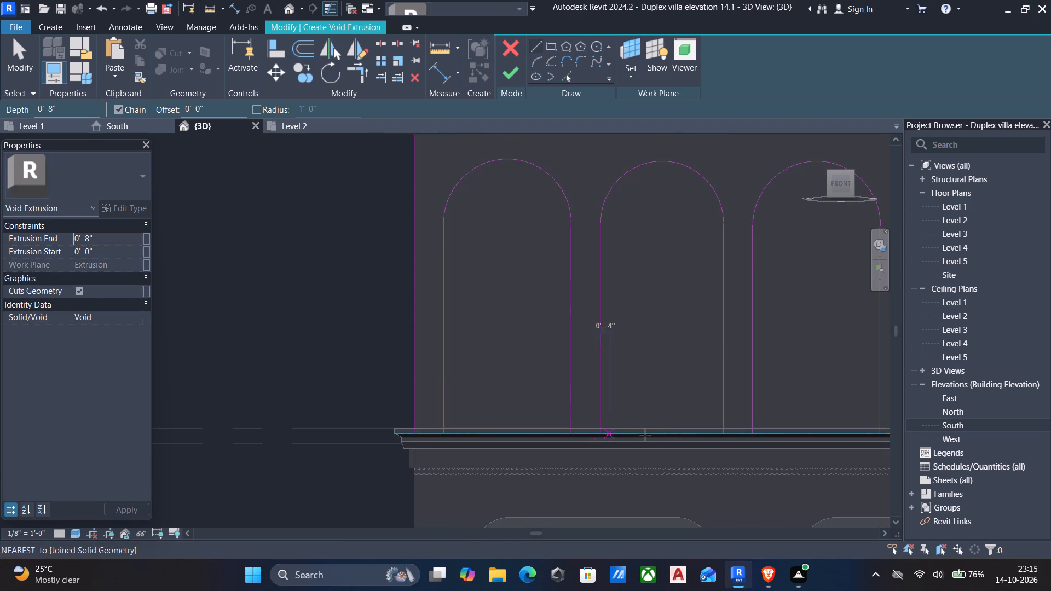
pyautogui.scroll(5, 769, 448)
pyautogui.scroll(4, 700, 419)
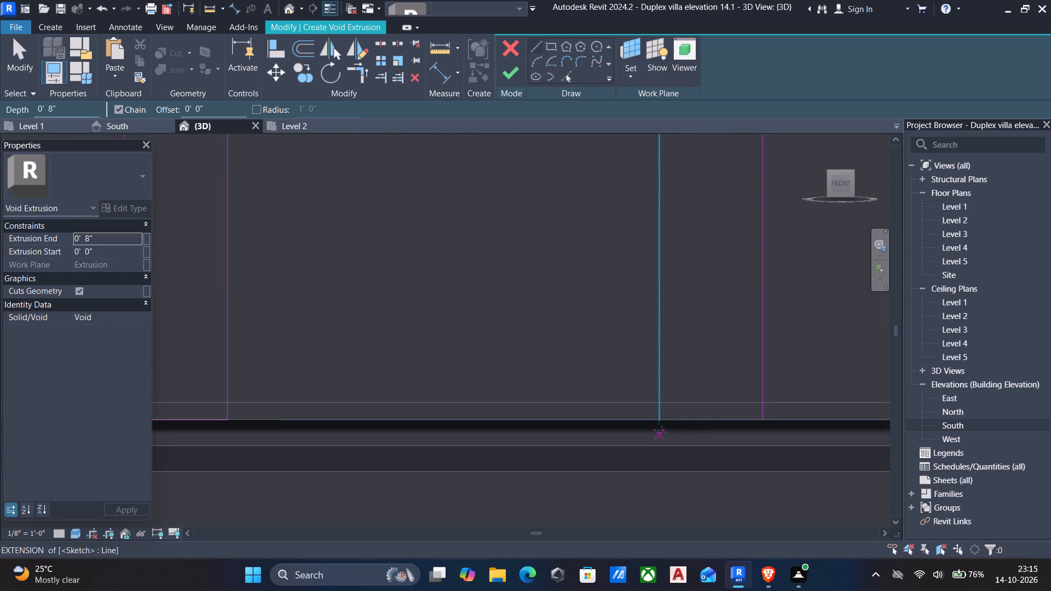
pyautogui.click(658, 424)
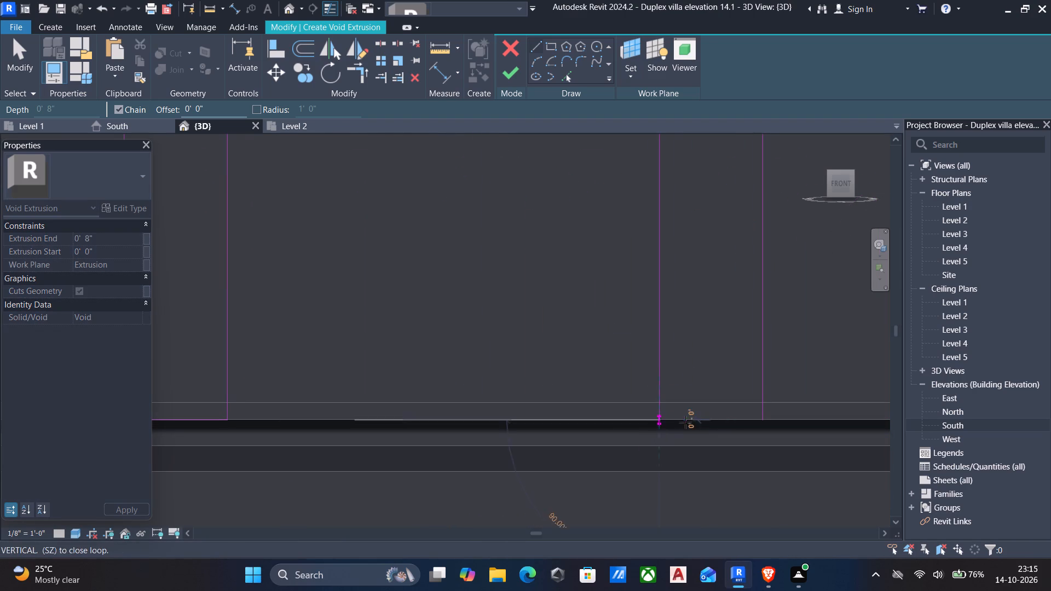
pyautogui.click(759, 421)
pyautogui.press('Escape')
pyautogui.scroll(-5, 737, 446)
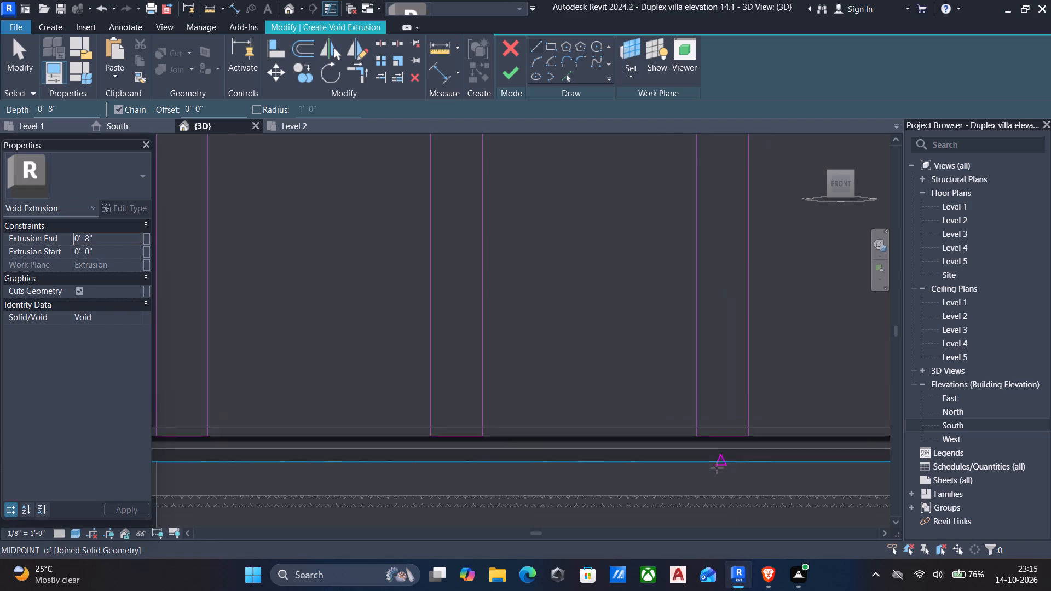
pyautogui.moveTo(714, 470); pyautogui.dragTo(265, 432, button='middle')
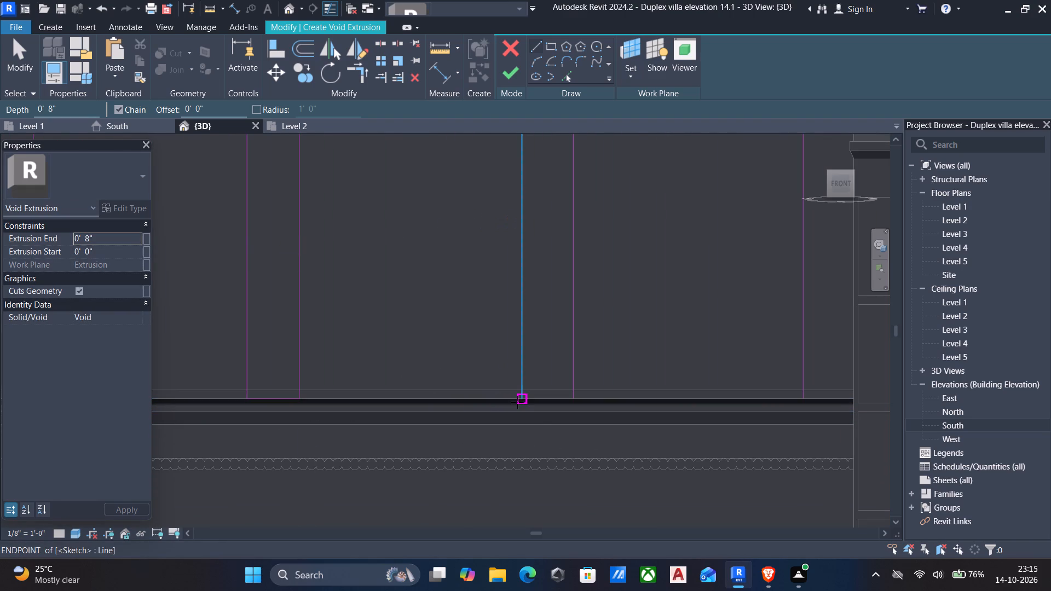
pyautogui.click(517, 402)
pyautogui.click(574, 403)
pyautogui.moveTo(558, 439); pyautogui.dragTo(539, 457, button='middle')
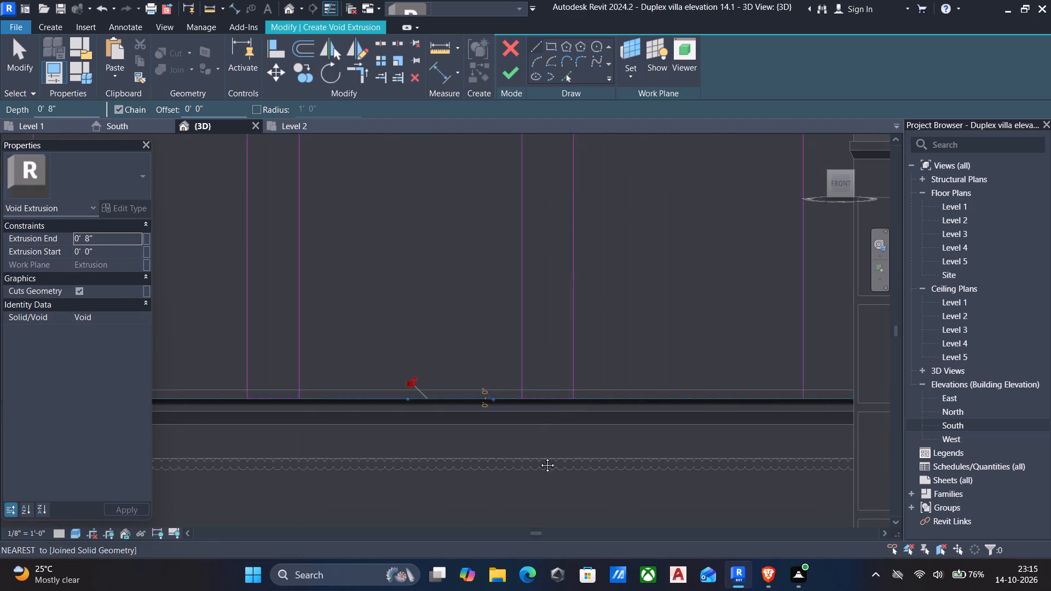
pyautogui.moveTo(539, 457); pyautogui.dragTo(524, 467, button='middle')
pyautogui.scroll(-4, 518, 470)
pyautogui.press('Escape')
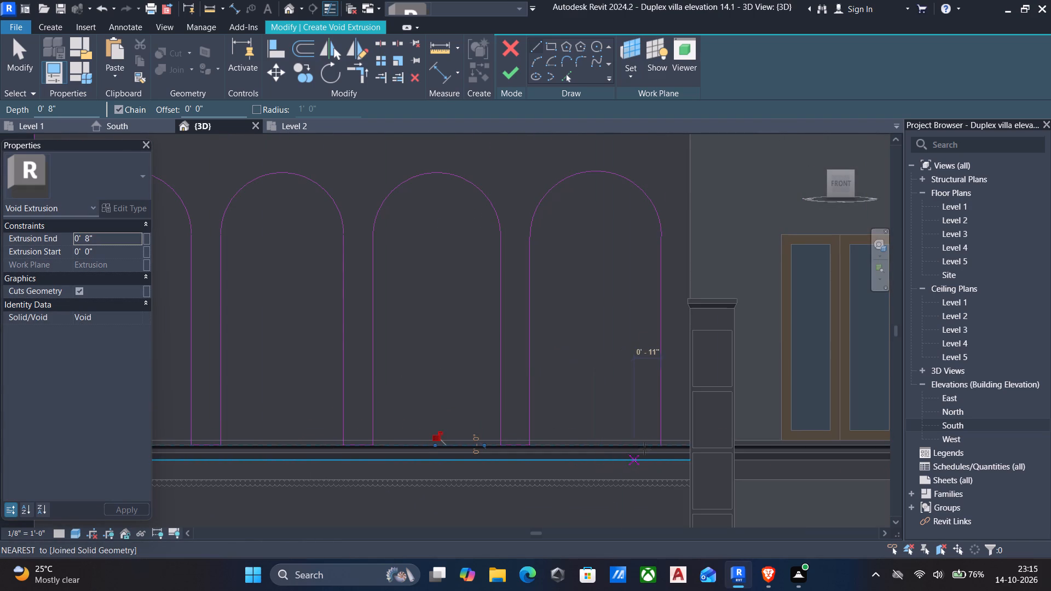
# Pick the solid extrusion's vertical edge beside the entrance column as a boundary line of the void sketch.
pyautogui.moveTo(645, 418); pyautogui.dragTo(648, 449, button='middle')
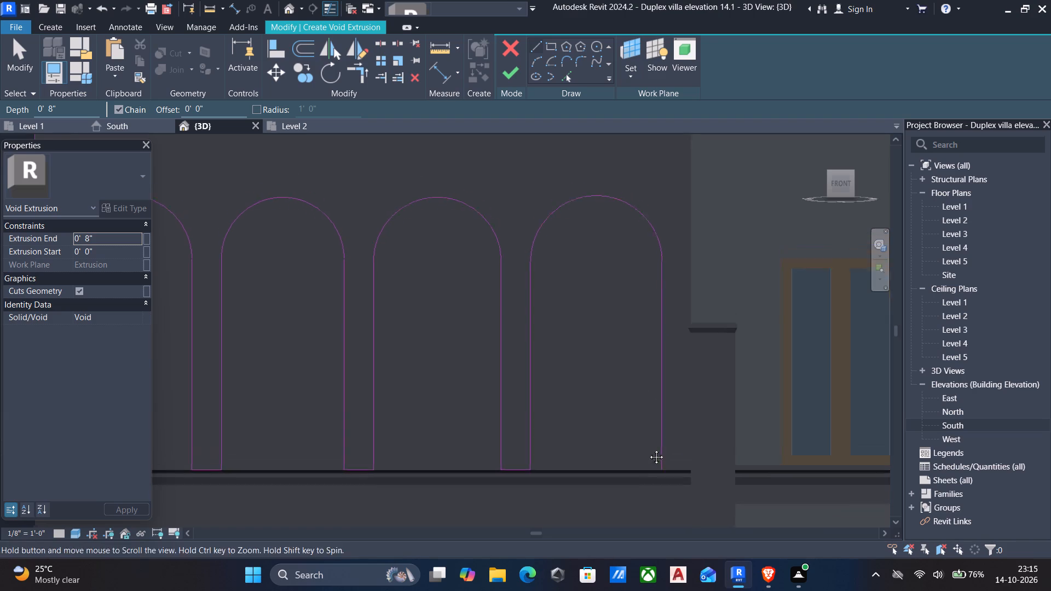
pyautogui.moveTo(648, 449); pyautogui.dragTo(649, 450, button='middle')
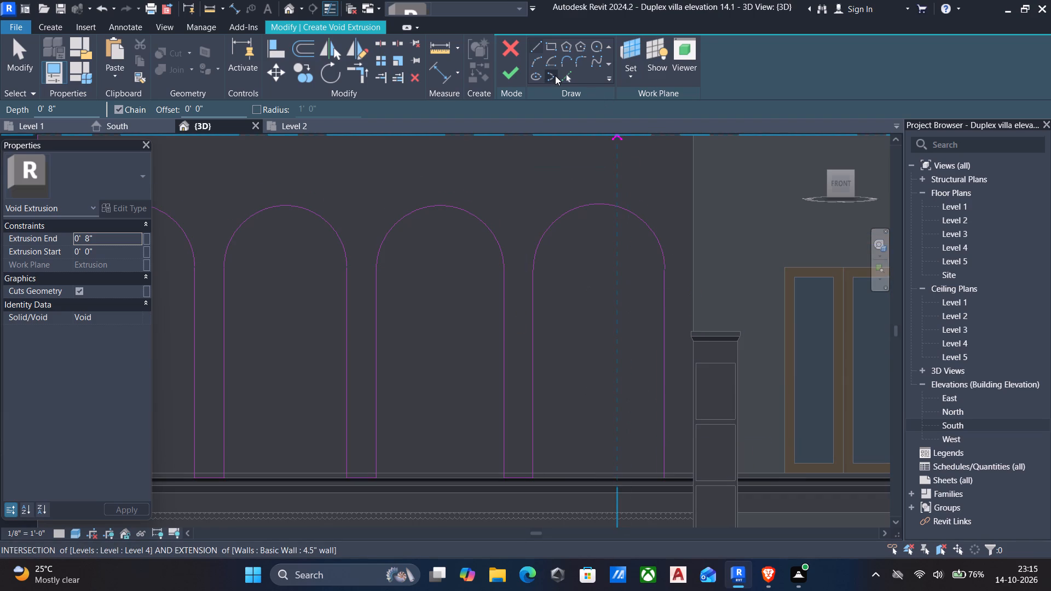
pyautogui.click(564, 79)
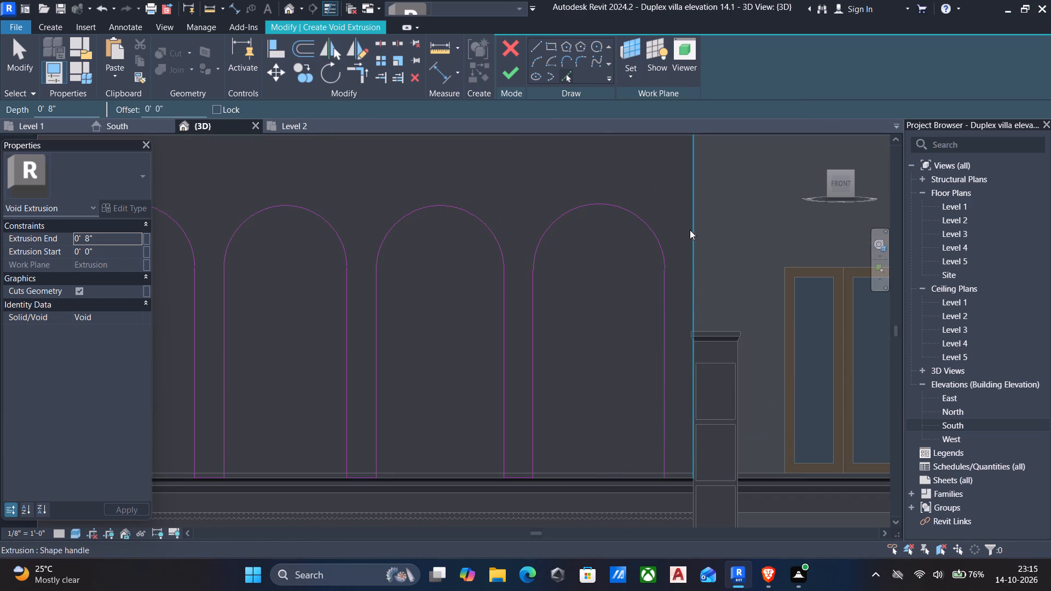
pyautogui.click(695, 243)
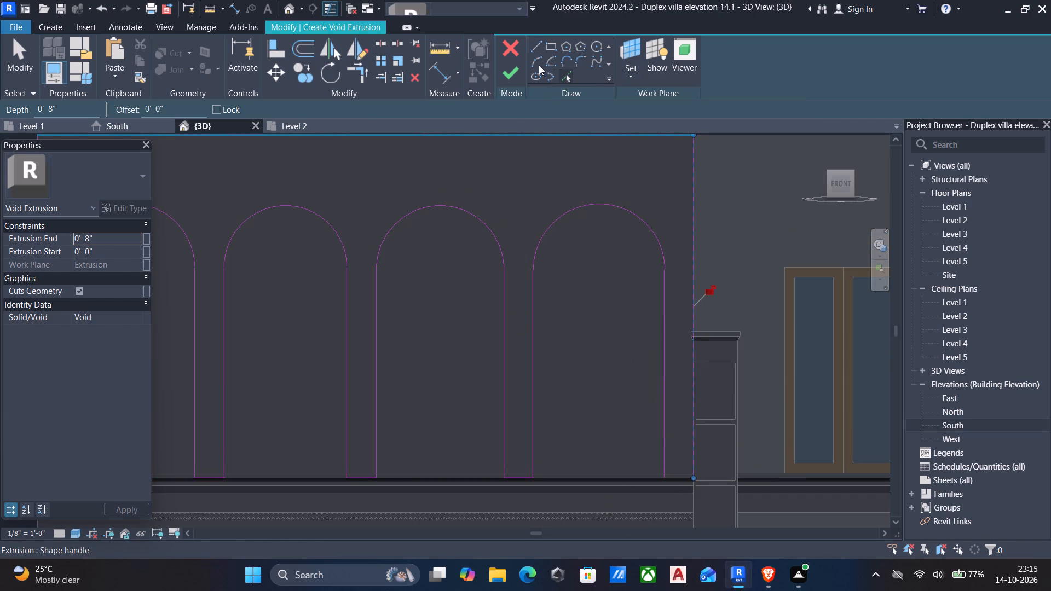
# Draw a horizontal line about 1' long closing the base of the pier beside the entrance column.
pyautogui.click(538, 47)
pyautogui.scroll(11, 667, 494)
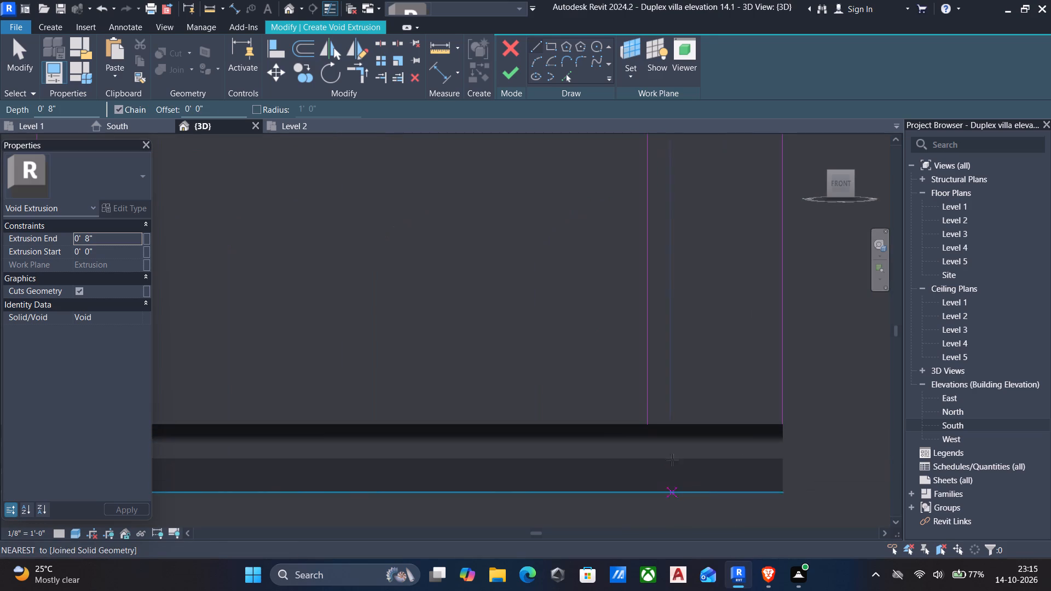
pyautogui.click(650, 427)
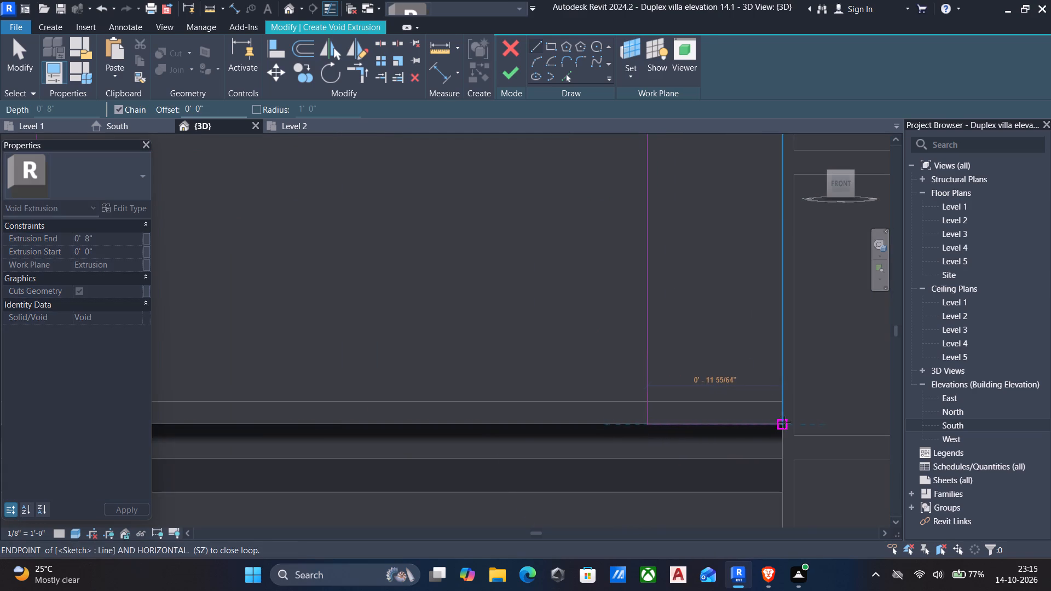
pyautogui.click(784, 422)
pyautogui.scroll(-6, 750, 434)
pyautogui.press('Escape')
pyautogui.scroll(-7, 731, 438)
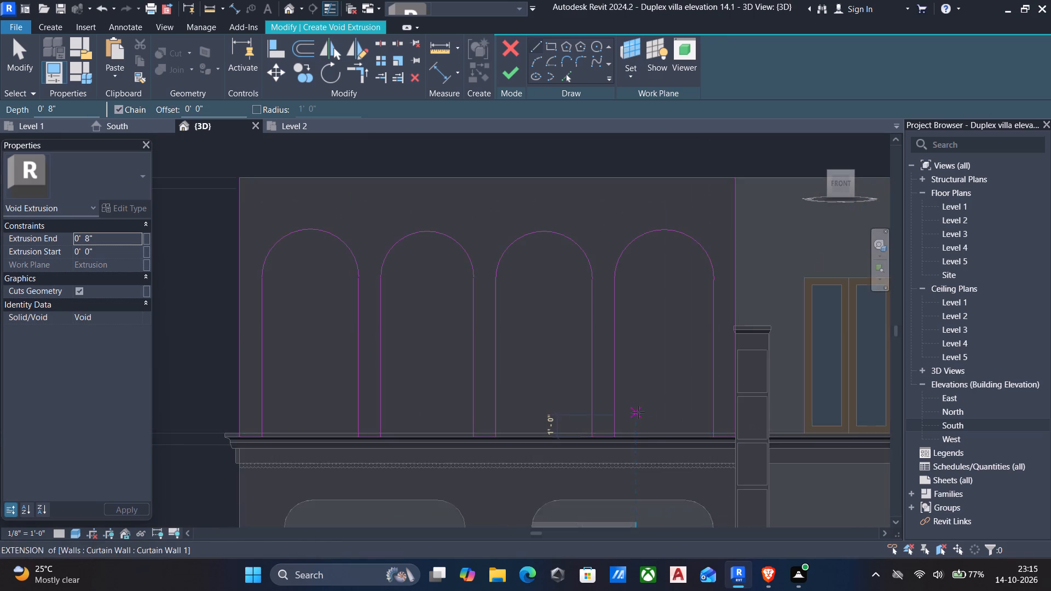
pyautogui.moveTo(638, 415); pyautogui.dragTo(653, 476, button='middle')
pyautogui.scroll(-1, 656, 481)
pyautogui.press('Escape')
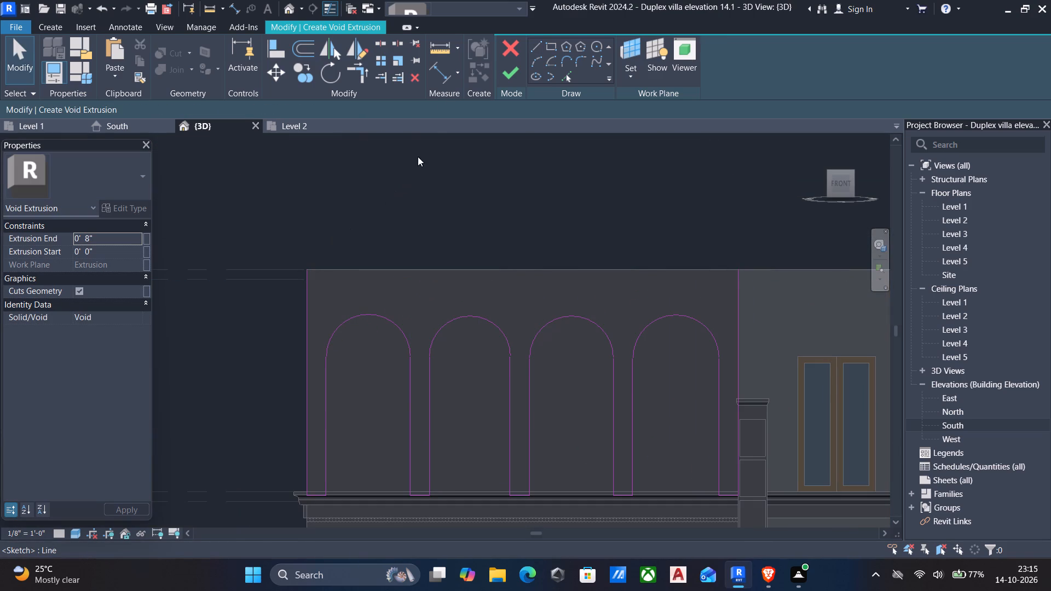
# Pick the solid extrusion's top edge to close the void outline and finish the void extrusion sketch.
pyautogui.click(563, 80)
pyautogui.click(534, 269)
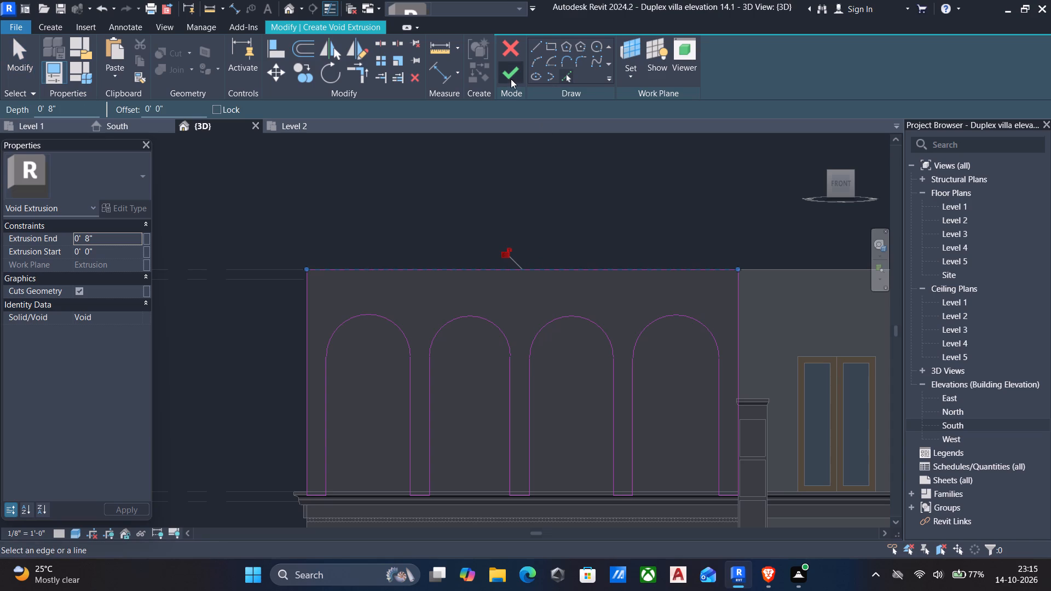
pyautogui.click(509, 76)
# Examine the arched void and the solid above the porch from oblique and side angles.
pyautogui.scroll(-2, 478, 247)
pyautogui.keyDown('shift'); pyautogui.scroll(-1, 477, 248); pyautogui.keyUp('shift')
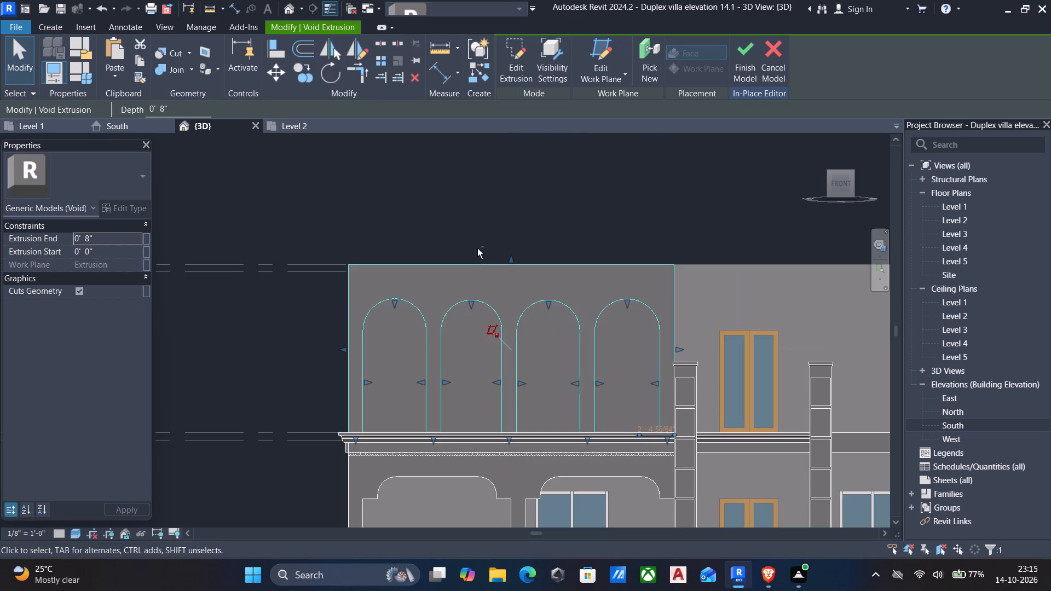
pyautogui.keyDown('shift'); pyautogui.moveTo(484, 264); pyautogui.dragTo(512, 299, button='middle'); pyautogui.keyUp('shift')
pyautogui.keyDown('shift'); pyautogui.moveTo(546, 324); pyautogui.dragTo(570, 335, button='middle'); pyautogui.keyUp('shift')
pyautogui.keyDown('shift'); pyautogui.moveTo(598, 344); pyautogui.dragTo(636, 356, button='middle'); pyautogui.keyUp('shift')
pyautogui.keyDown('shift'); pyautogui.scroll(-1, 873, 447); pyautogui.keyUp('shift')
pyautogui.keyDown('shift'); pyautogui.moveTo(561, 276); pyautogui.dragTo(572, 304, button='middle'); pyautogui.keyUp('shift')
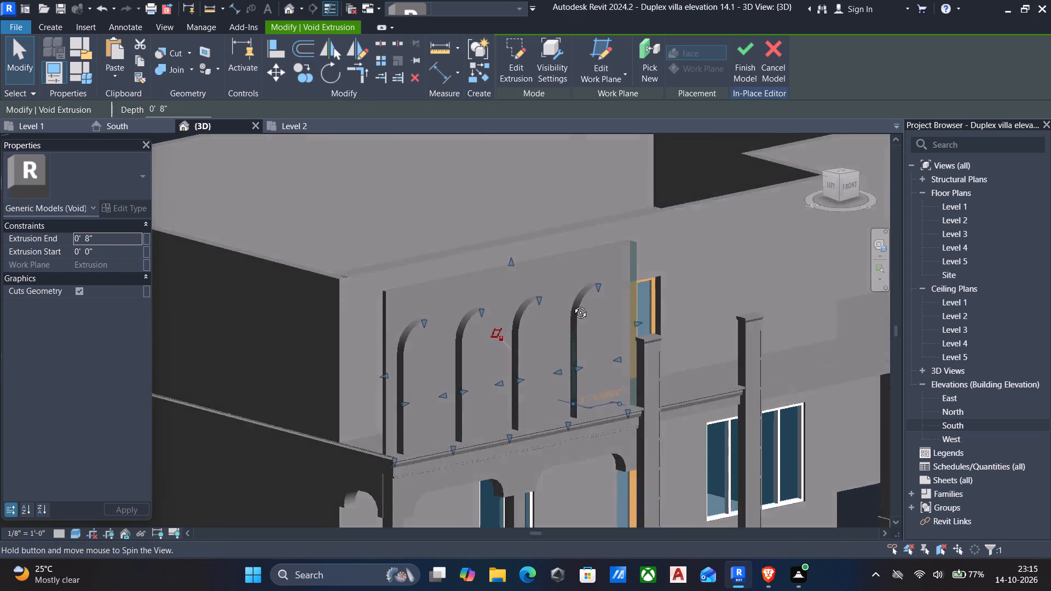
pyautogui.keyDown('shift'); pyautogui.moveTo(572, 304); pyautogui.dragTo(658, 325, button='middle'); pyautogui.keyUp('shift')
pyautogui.moveTo(657, 325); pyautogui.dragTo(602, 298, button='middle')
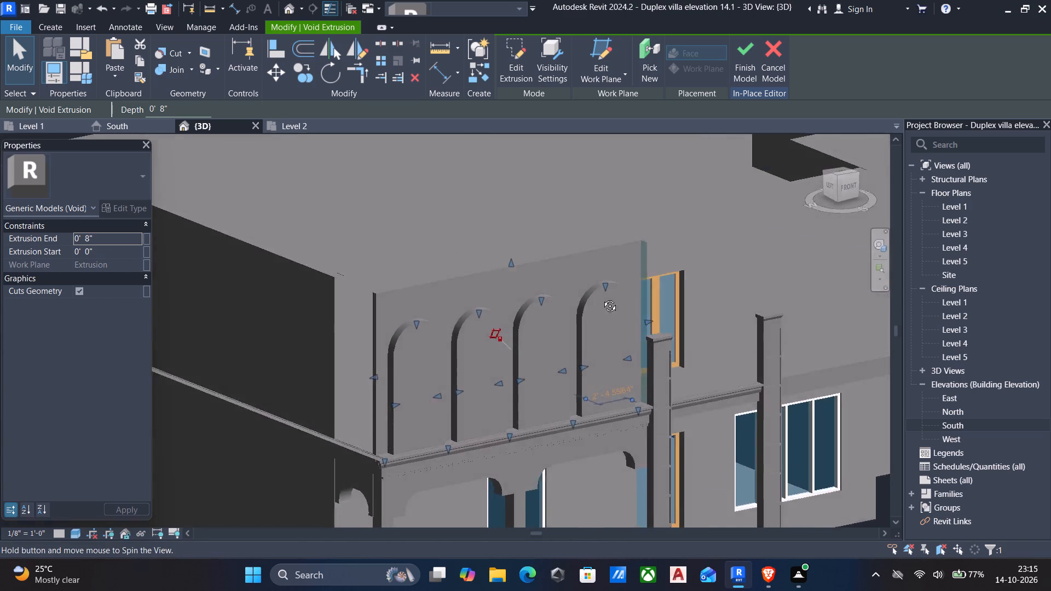
pyautogui.moveTo(602, 298); pyautogui.dragTo(660, 300, button='middle')
pyautogui.press('Escape')
pyautogui.scroll(4, 565, 358)
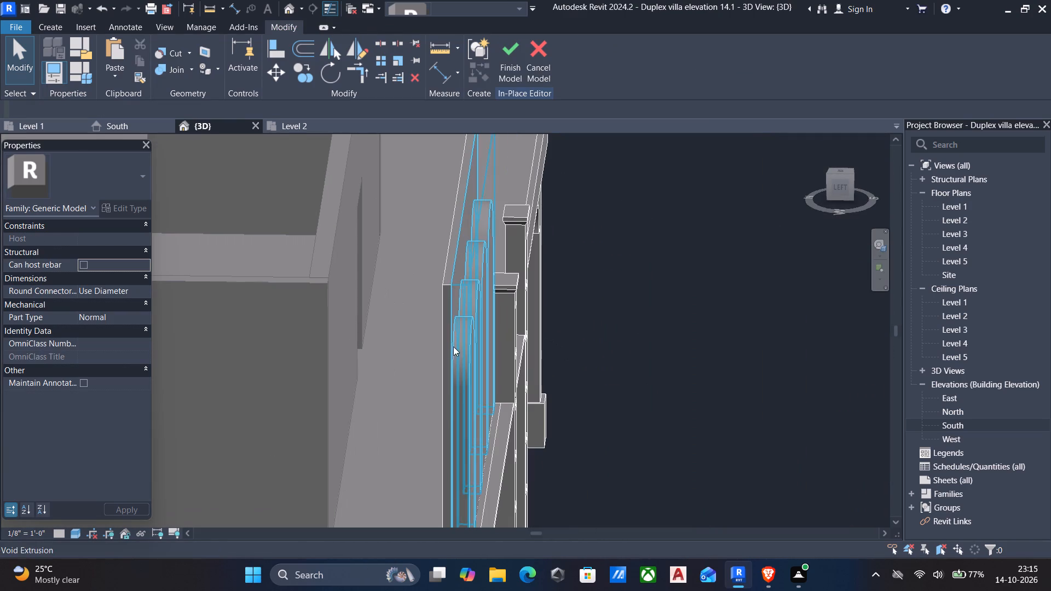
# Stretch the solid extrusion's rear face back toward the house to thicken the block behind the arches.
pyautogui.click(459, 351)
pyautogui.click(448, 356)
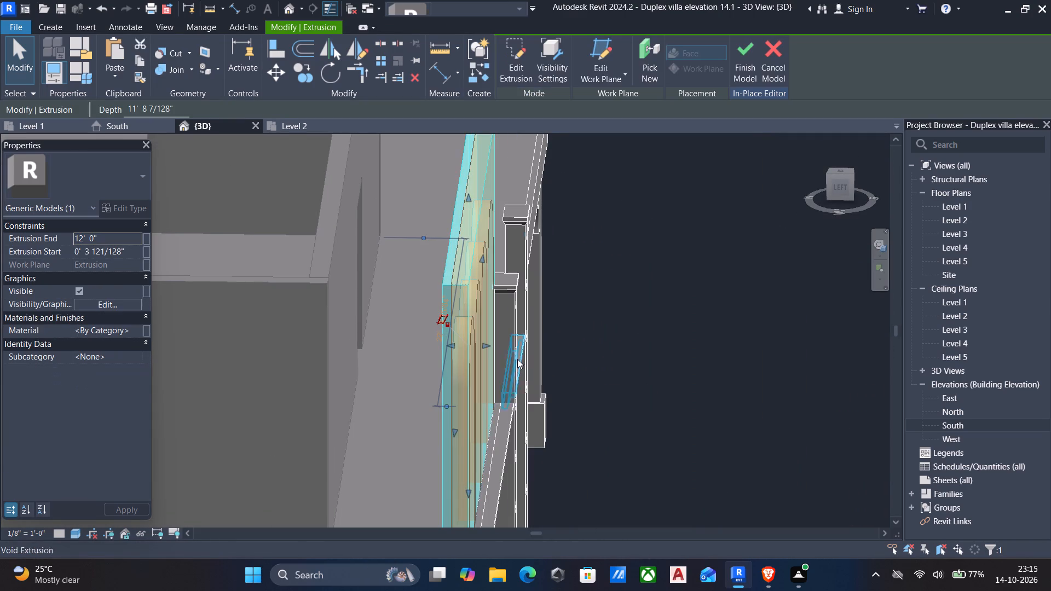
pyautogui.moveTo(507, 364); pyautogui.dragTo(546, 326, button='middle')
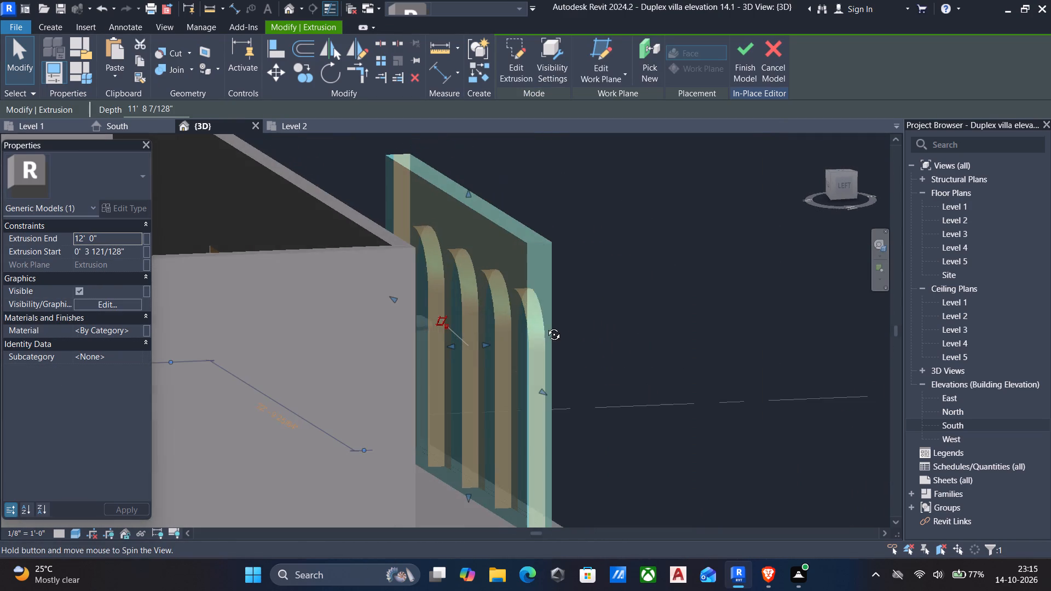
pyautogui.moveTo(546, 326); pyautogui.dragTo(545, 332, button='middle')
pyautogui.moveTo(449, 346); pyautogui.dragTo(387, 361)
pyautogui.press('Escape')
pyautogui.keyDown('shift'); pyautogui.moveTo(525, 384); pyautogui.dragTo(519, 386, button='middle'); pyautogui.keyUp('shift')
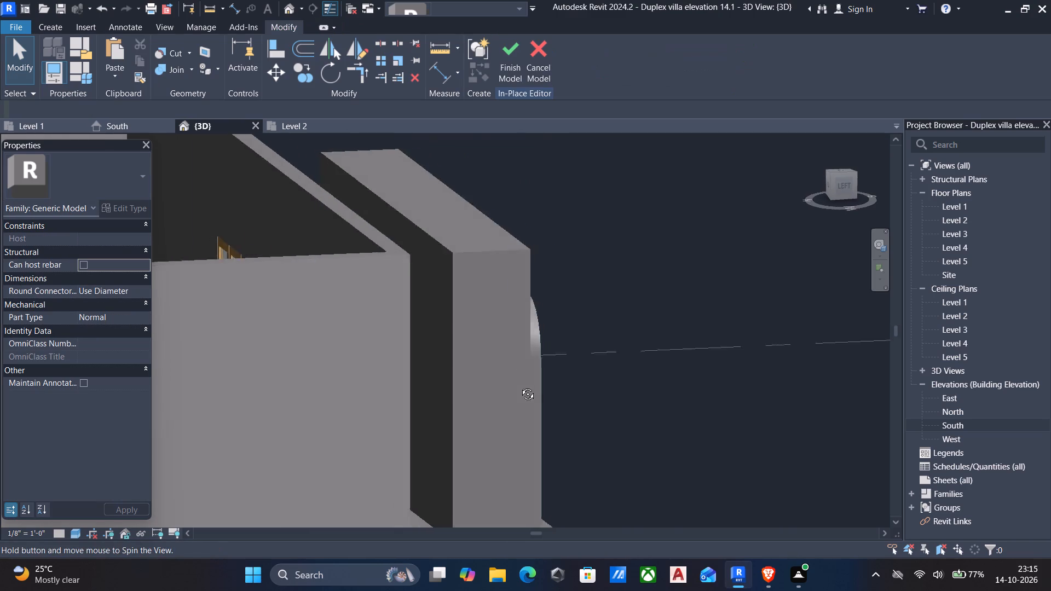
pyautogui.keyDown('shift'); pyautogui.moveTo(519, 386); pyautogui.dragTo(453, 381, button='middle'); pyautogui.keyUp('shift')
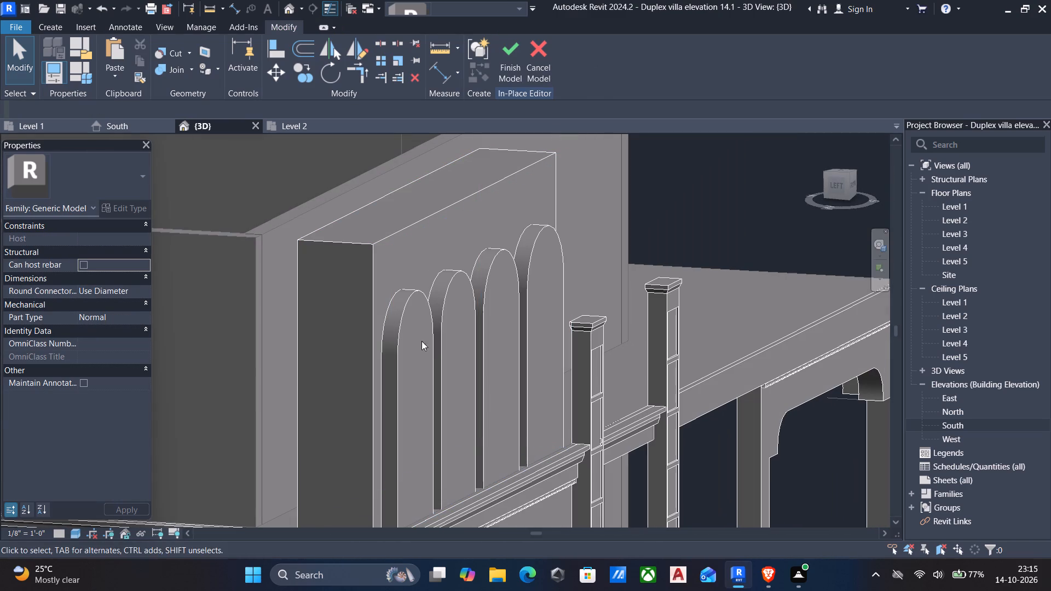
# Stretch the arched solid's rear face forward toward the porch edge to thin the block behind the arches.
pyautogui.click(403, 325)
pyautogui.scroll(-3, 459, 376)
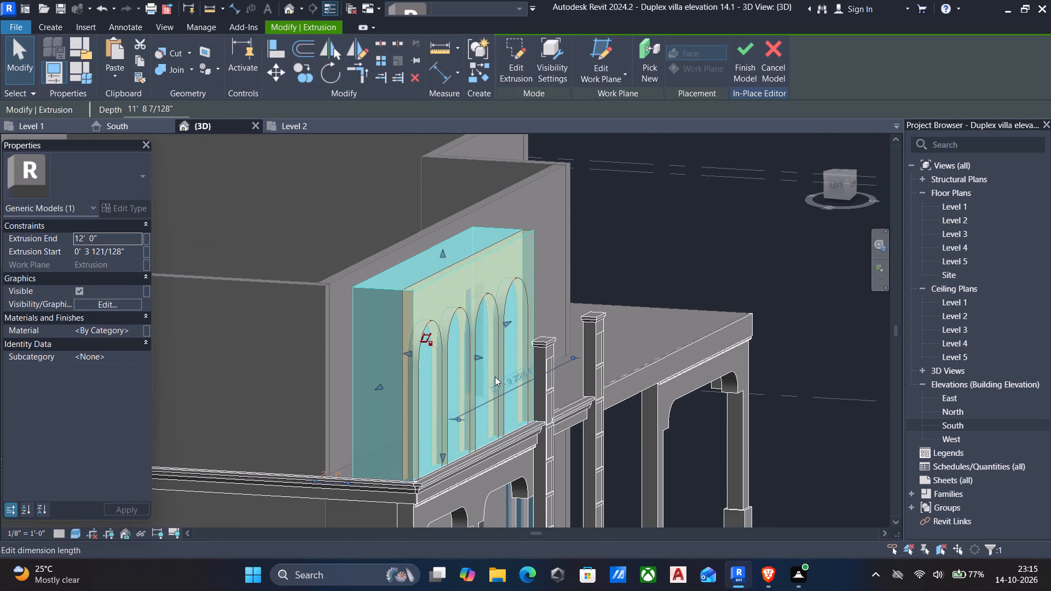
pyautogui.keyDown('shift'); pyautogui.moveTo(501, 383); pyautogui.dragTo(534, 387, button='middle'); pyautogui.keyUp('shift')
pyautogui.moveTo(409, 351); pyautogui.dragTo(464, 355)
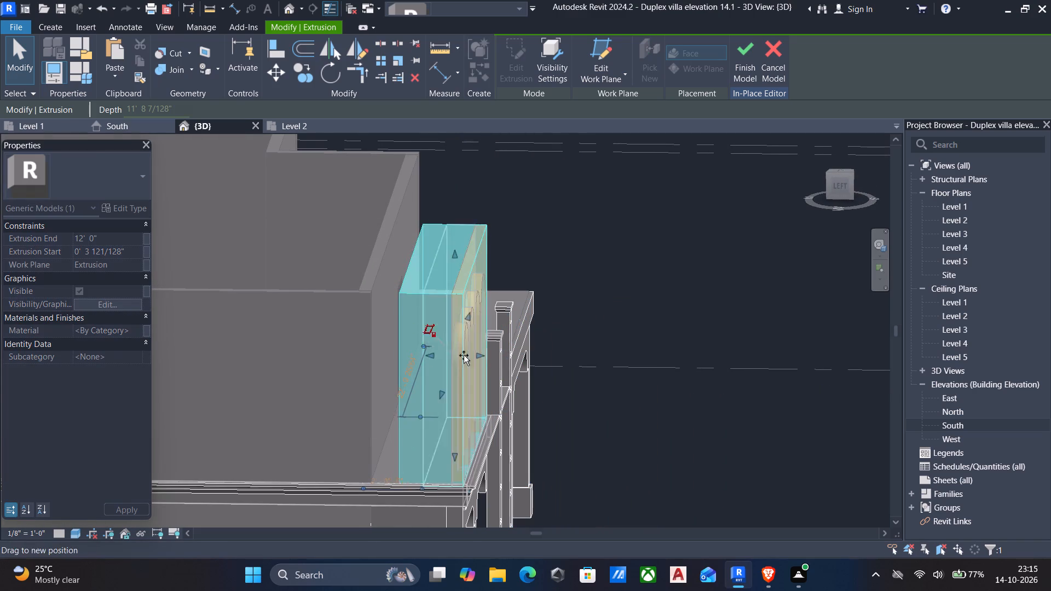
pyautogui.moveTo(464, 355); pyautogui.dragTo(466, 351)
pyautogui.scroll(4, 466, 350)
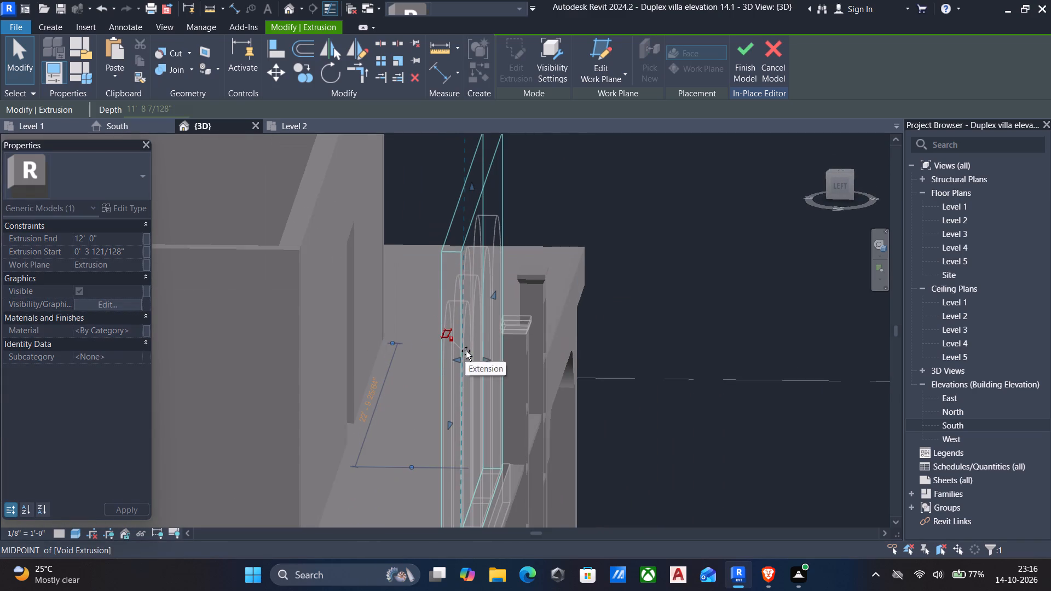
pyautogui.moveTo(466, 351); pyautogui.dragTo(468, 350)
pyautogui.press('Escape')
# Examine the thinned arched solid above the porch from oblique angles and from the Left side.
pyautogui.keyDown('shift'); pyautogui.moveTo(461, 364); pyautogui.dragTo(364, 355, button='middle'); pyautogui.keyUp('shift')
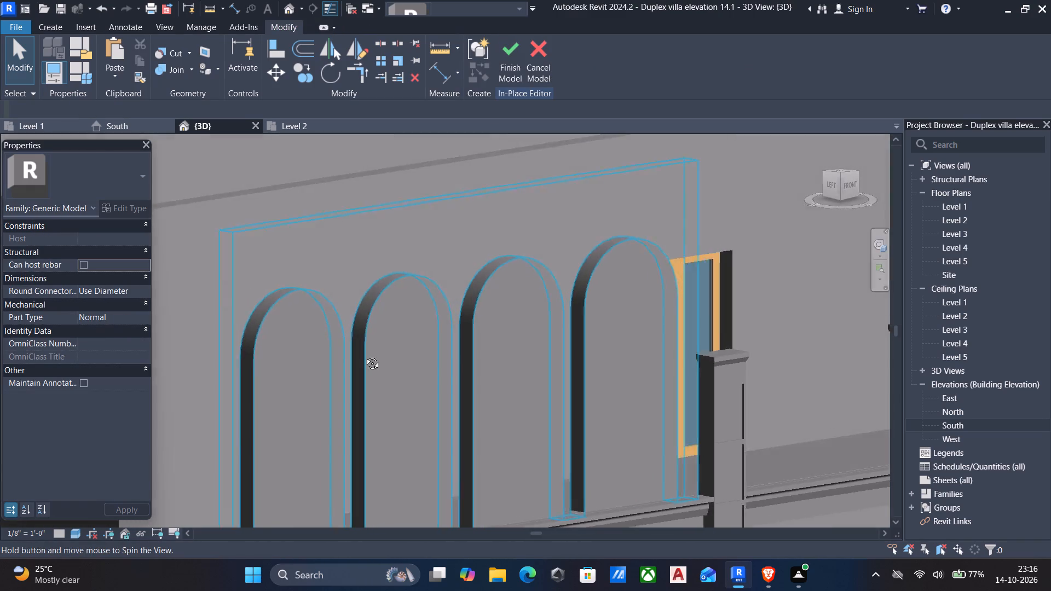
pyautogui.keyDown('shift'); pyautogui.moveTo(364, 355); pyautogui.dragTo(366, 383, button='middle'); pyautogui.keyUp('shift')
pyautogui.scroll(-5, 366, 383)
pyautogui.keyDown('shift'); pyautogui.moveTo(373, 365); pyautogui.dragTo(475, 332, button='middle'); pyautogui.keyUp('shift')
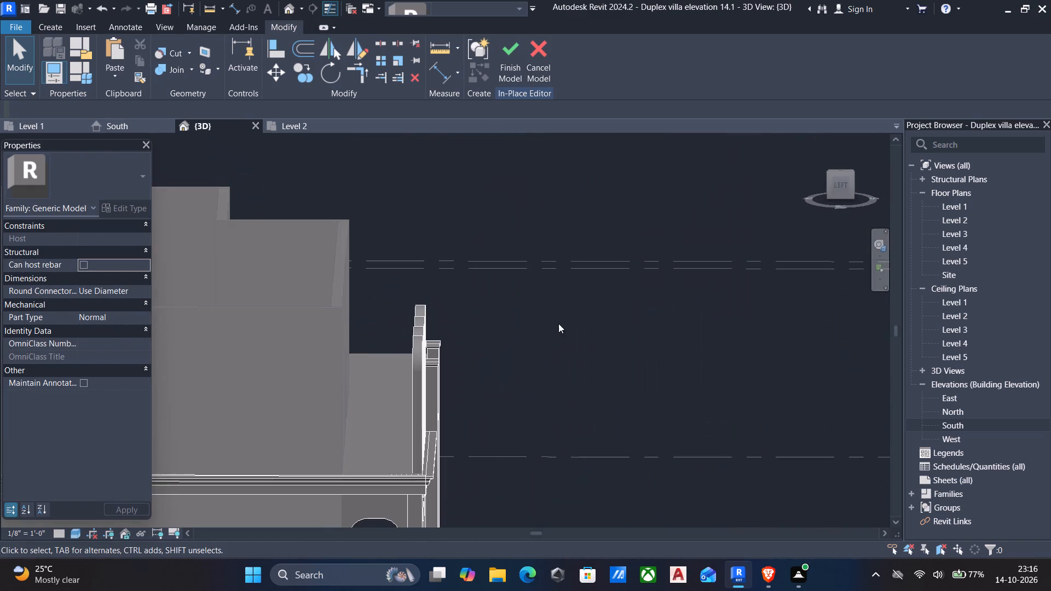
pyautogui.click(841, 188)
pyautogui.scroll(3, 510, 339)
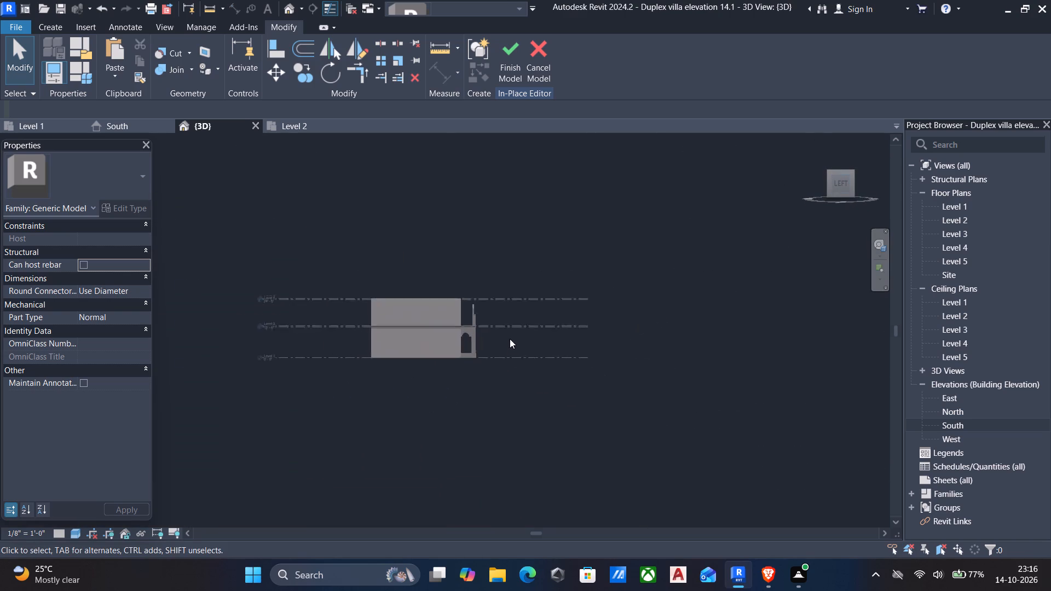
pyautogui.scroll(2, 510, 339)
pyautogui.scroll(12, 428, 279)
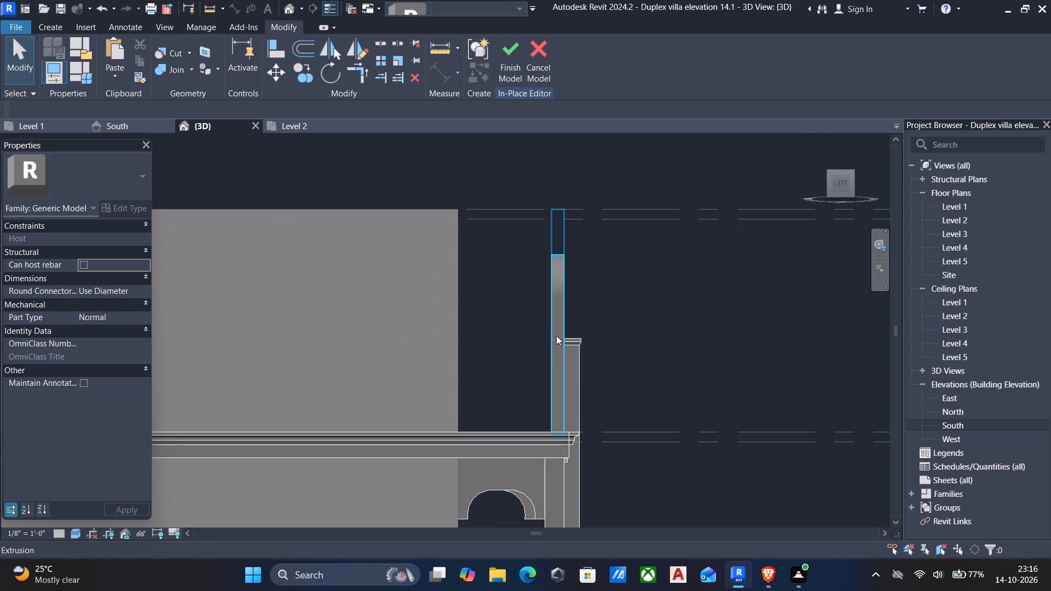
pyautogui.scroll(5, 558, 333)
pyautogui.scroll(-7, 563, 322)
pyautogui.keyDown('shift'); pyautogui.moveTo(556, 321); pyautogui.dragTo(501, 348, button='middle'); pyautogui.keyUp('shift')
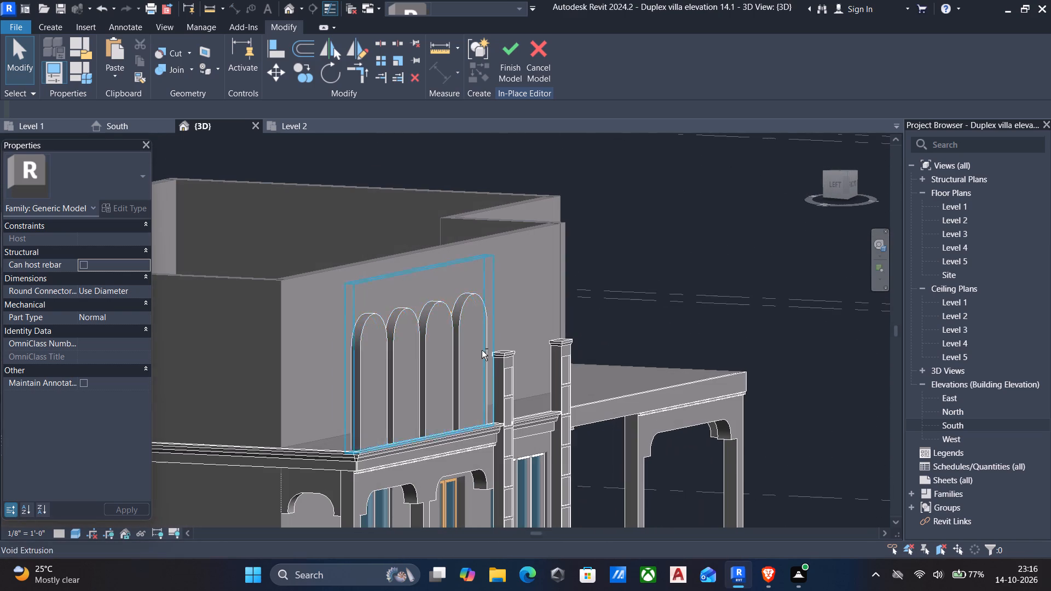
# Shift the arched solid outward by moving its front and rear faces forward, deleting the affected elements to resolve the error.
pyautogui.click(438, 307)
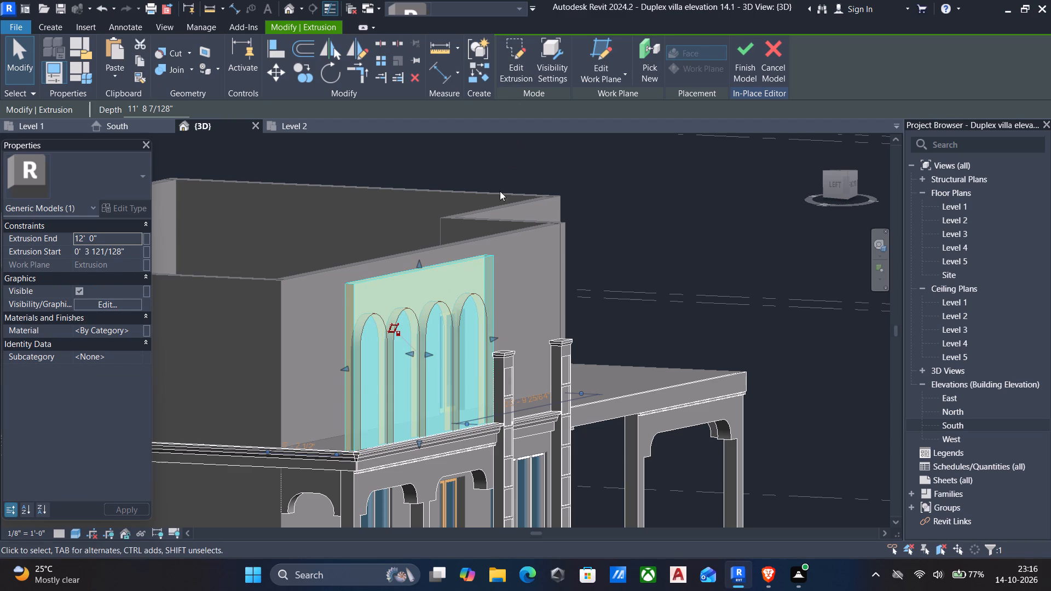
pyautogui.moveTo(425, 354); pyautogui.dragTo(478, 361)
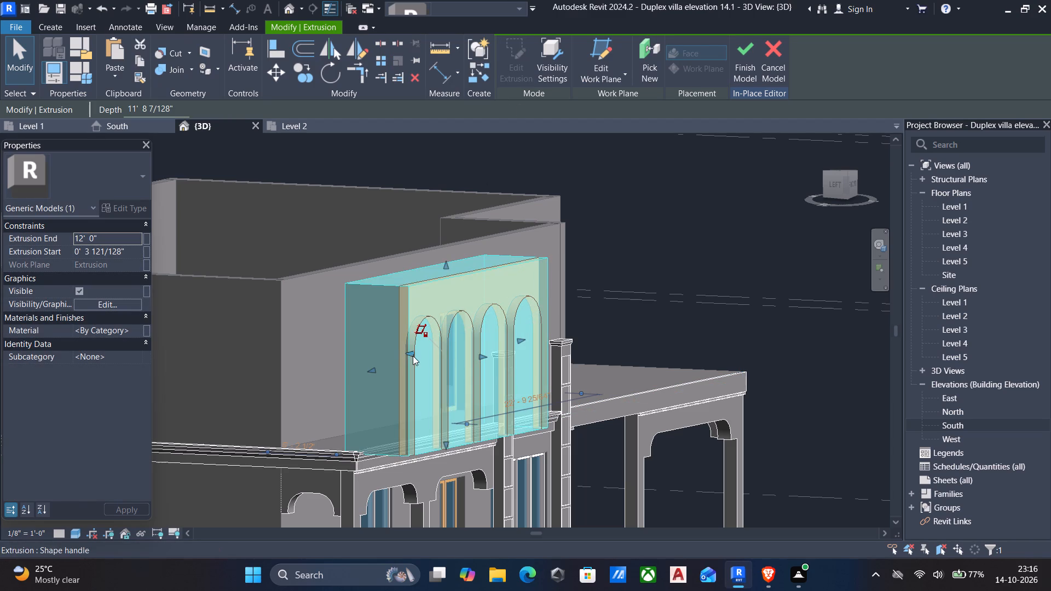
pyautogui.moveTo(413, 356); pyautogui.dragTo(467, 367)
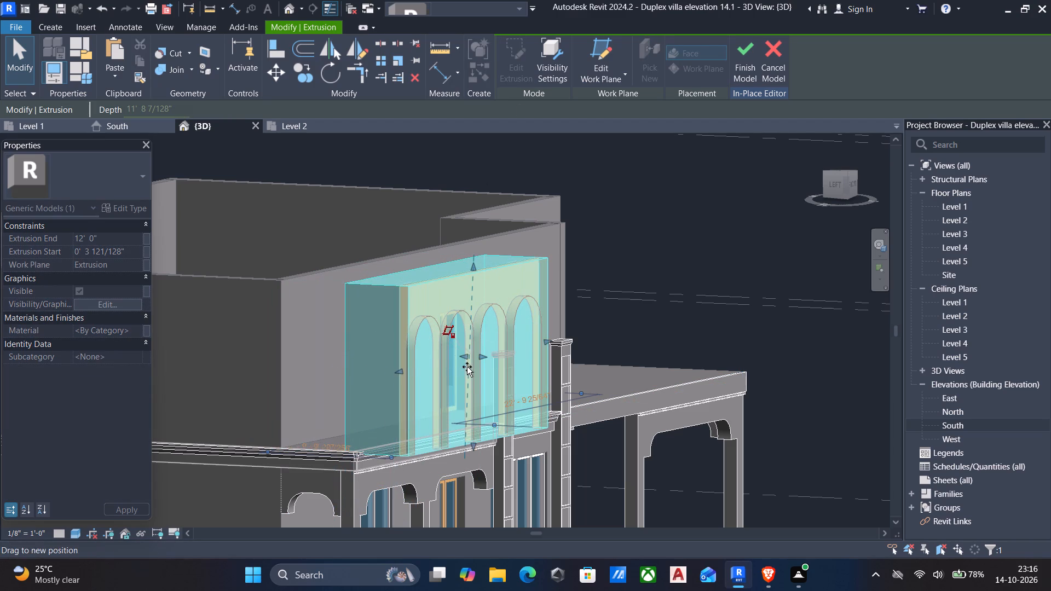
pyautogui.moveTo(467, 367); pyautogui.dragTo(476, 367)
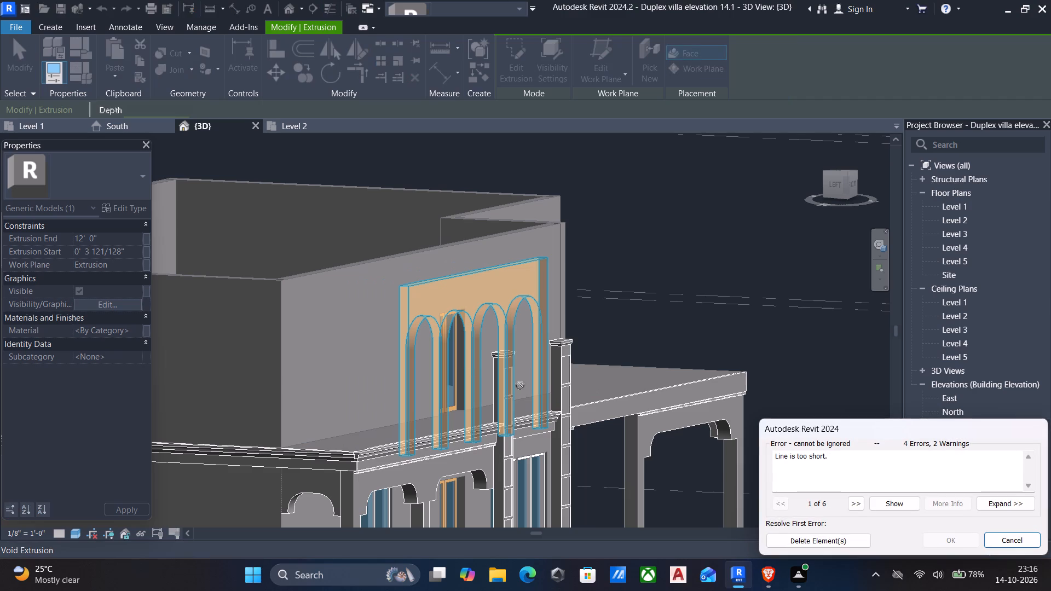
pyautogui.click(804, 536)
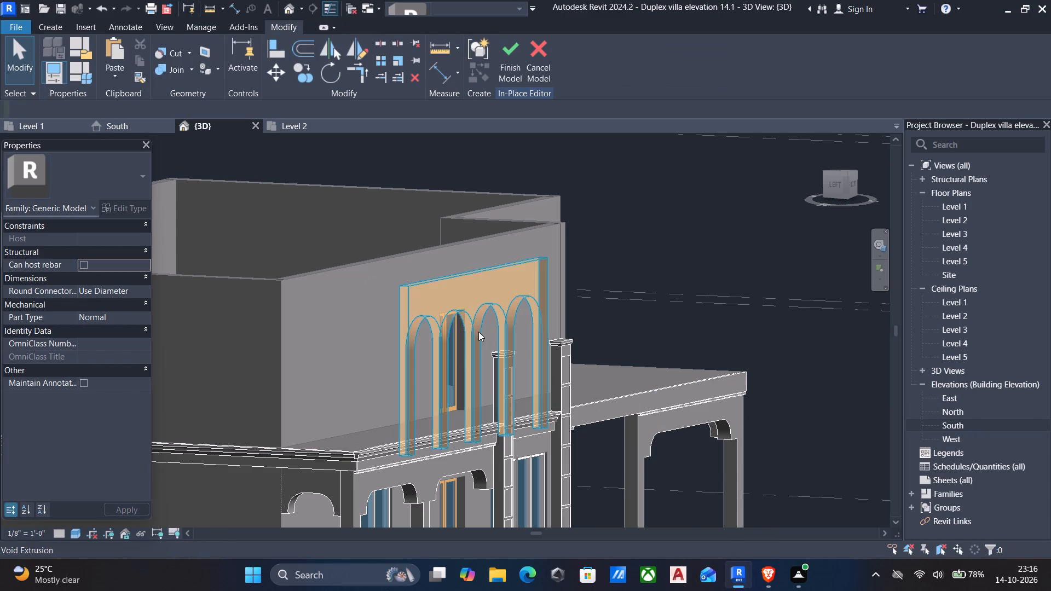
# Inspect and select the remaining four-arch void extrusion, then finish the in-place model.
pyautogui.scroll(-3, 487, 342)
pyautogui.press('Escape')
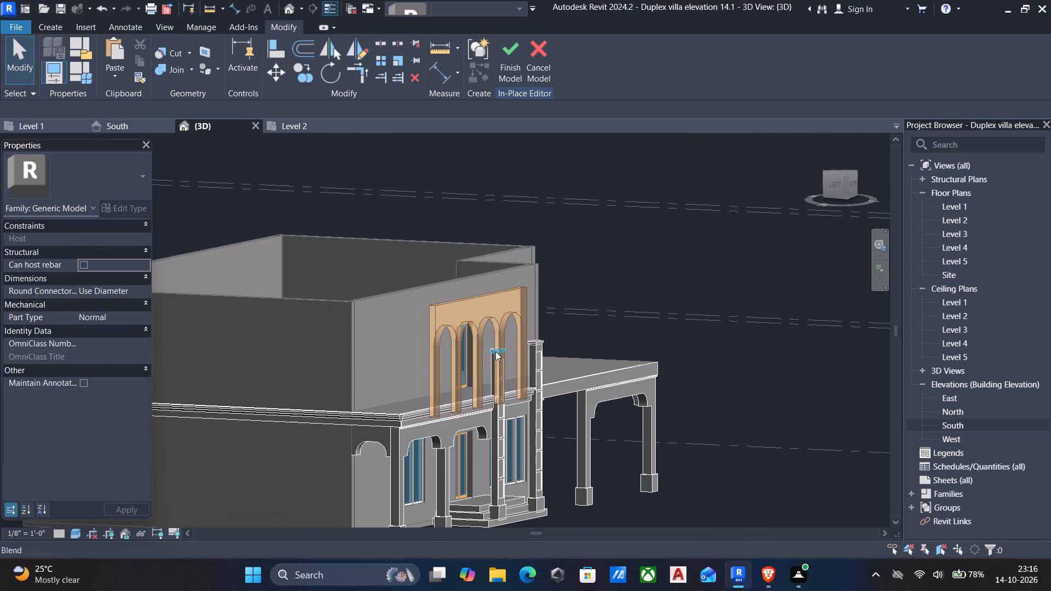
pyautogui.press('Escape')
pyautogui.keyDown('shift'); pyautogui.moveTo(497, 356); pyautogui.dragTo(511, 376, button='middle'); pyautogui.keyUp('shift')
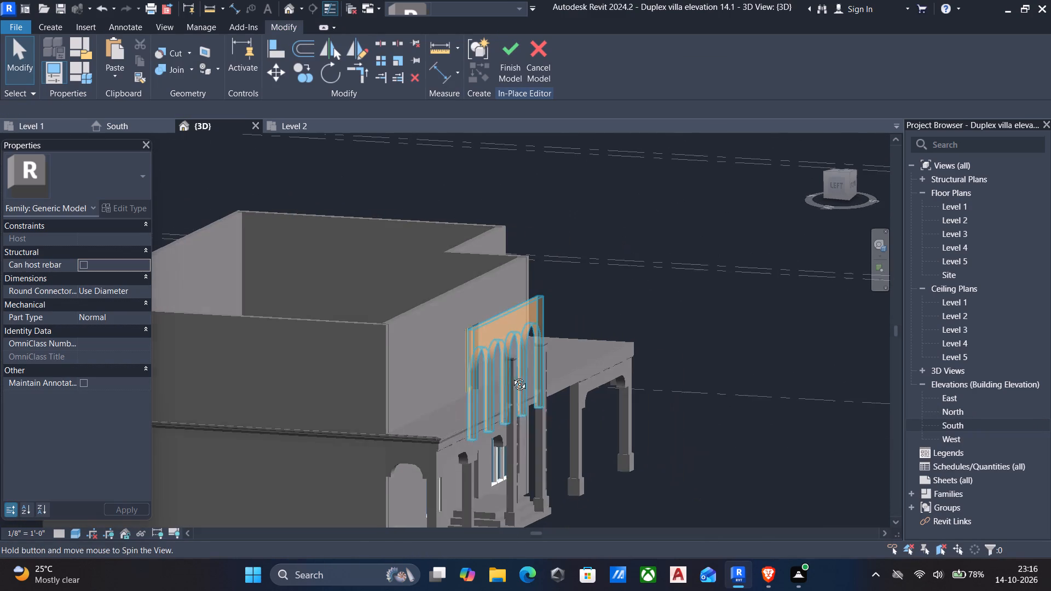
pyautogui.keyDown('shift'); pyautogui.moveTo(511, 376); pyautogui.dragTo(512, 376, button='middle'); pyautogui.keyUp('shift')
pyautogui.click(480, 332)
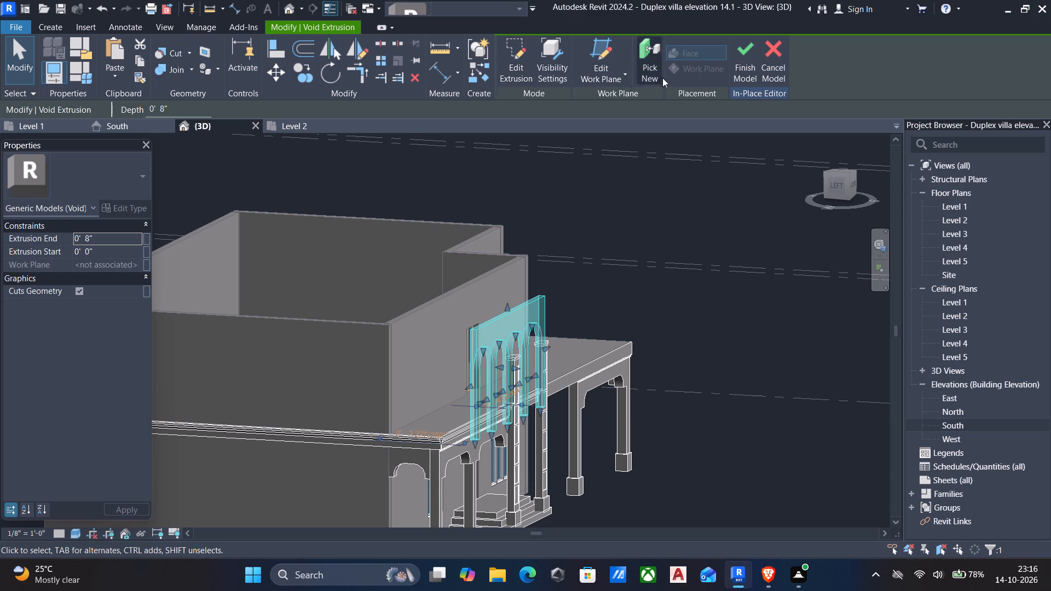
pyautogui.click(746, 53)
# Examine the villa's facade above the porch and around the entrance columns from the Front.
pyautogui.keyDown('shift'); pyautogui.moveTo(677, 210); pyautogui.dragTo(607, 252, button='middle'); pyautogui.keyUp('shift')
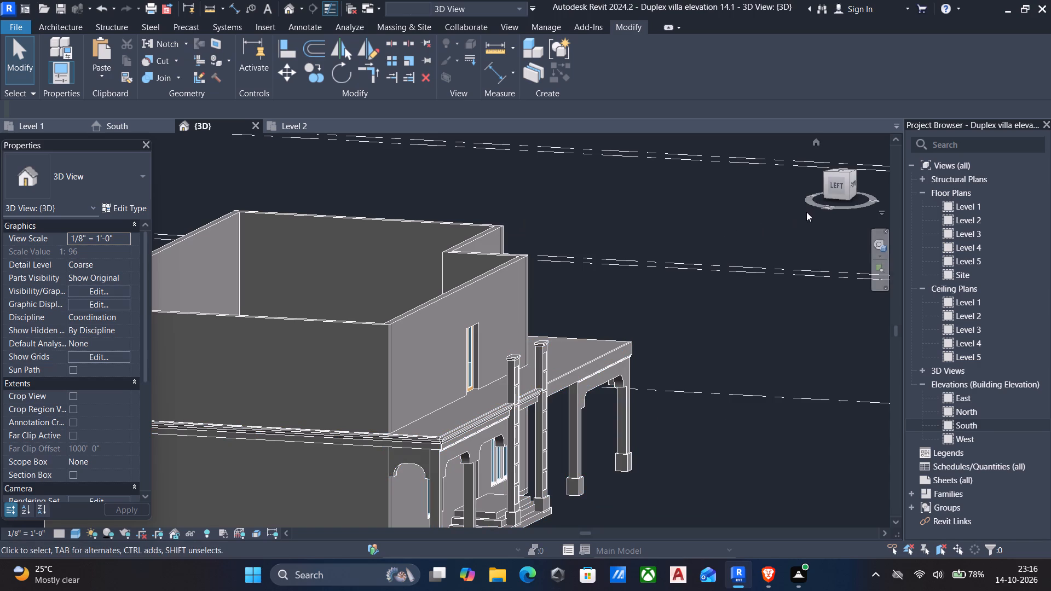
pyautogui.click(852, 181)
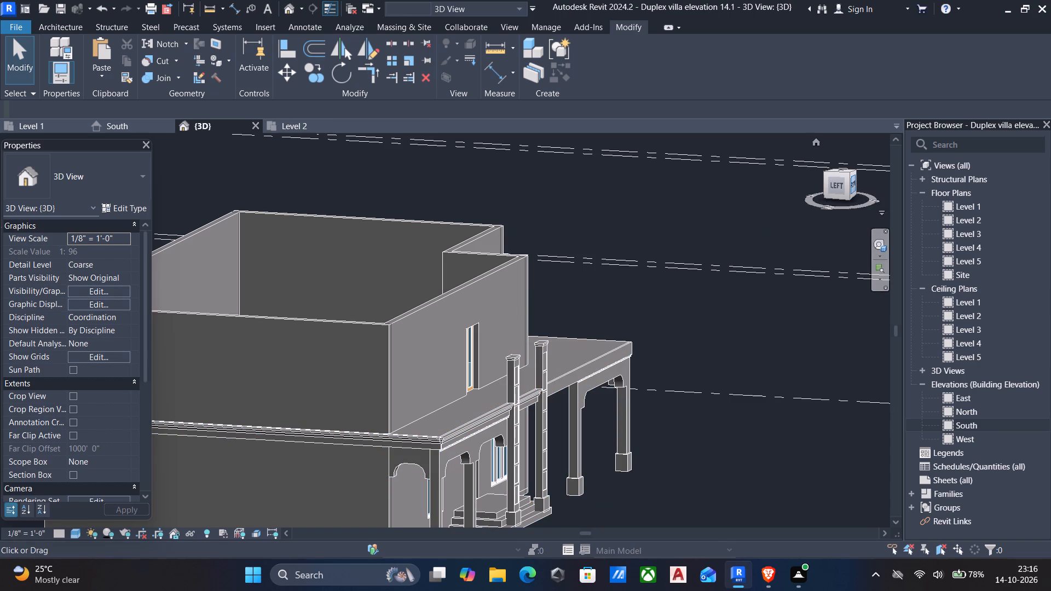
pyautogui.scroll(10, 338, 329)
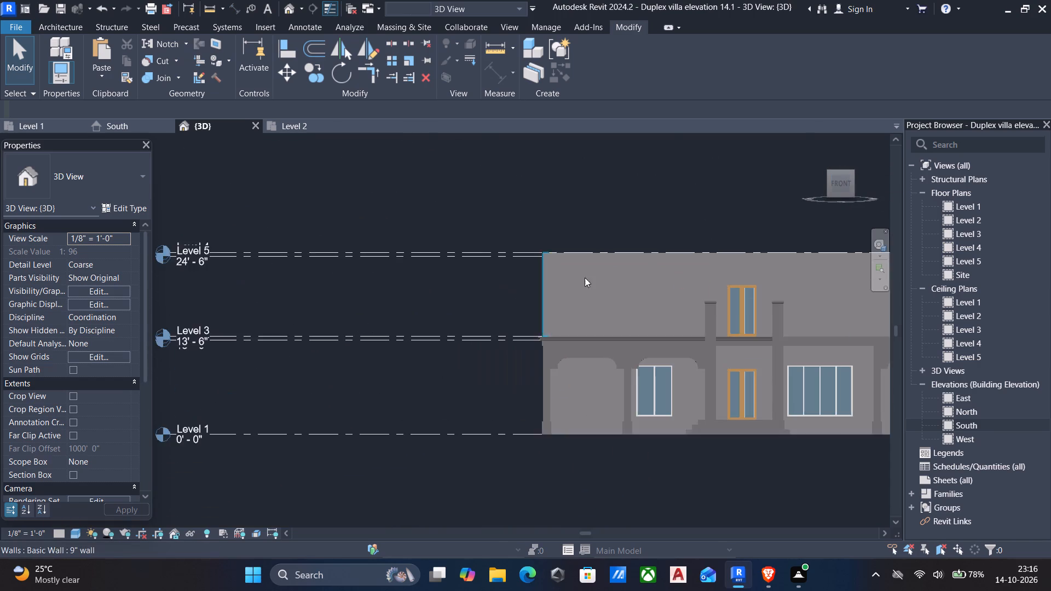
pyautogui.scroll(5, 607, 280)
pyautogui.moveTo(588, 376); pyautogui.dragTo(516, 320, button='middle')
pyautogui.scroll(-4, 509, 318)
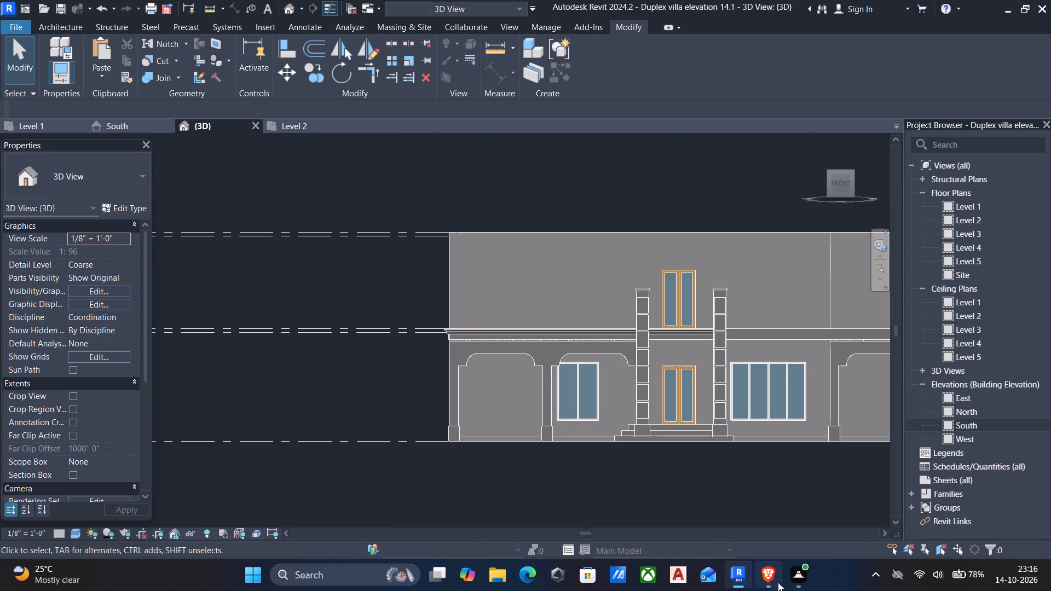